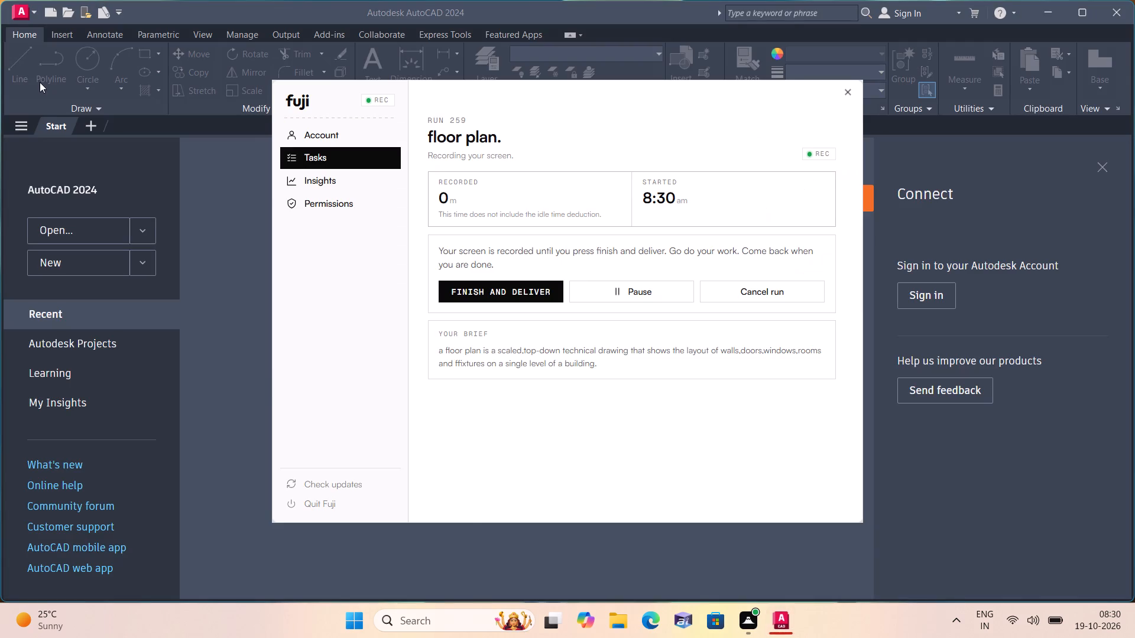
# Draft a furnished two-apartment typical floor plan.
# Create a new blank drawing.
pyautogui.tripleClick(102, 263)
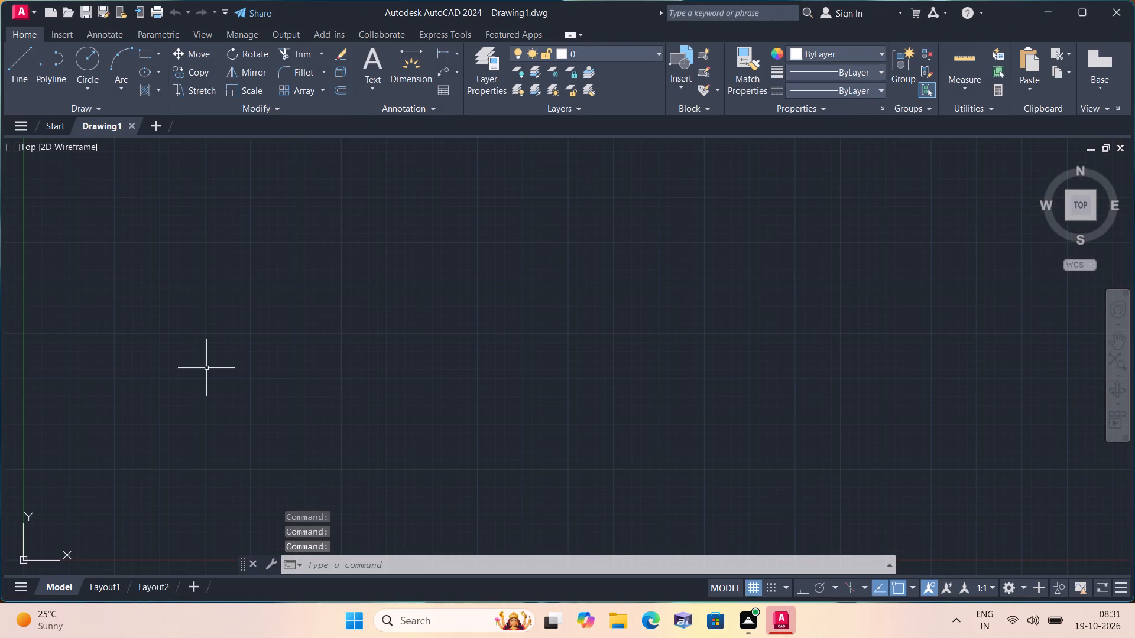
# Set the model space limits from 0,0 to 1000,1000.
pyautogui.write('lim')
pyautogui.press('space')
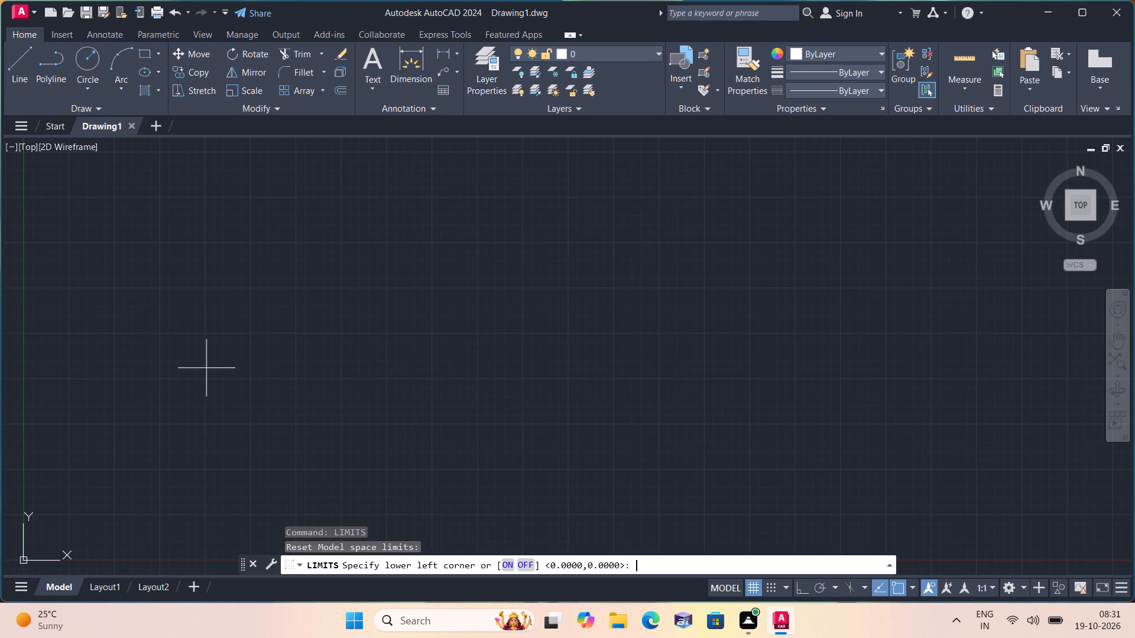
pyautogui.write('0,0')
pyautogui.press('space')
pyautogui.write('1000')
pyautogui.write(',1000 un')
# Configure the drawing units to Engineering length type with 0'-0" precision.
pyautogui.press('space')
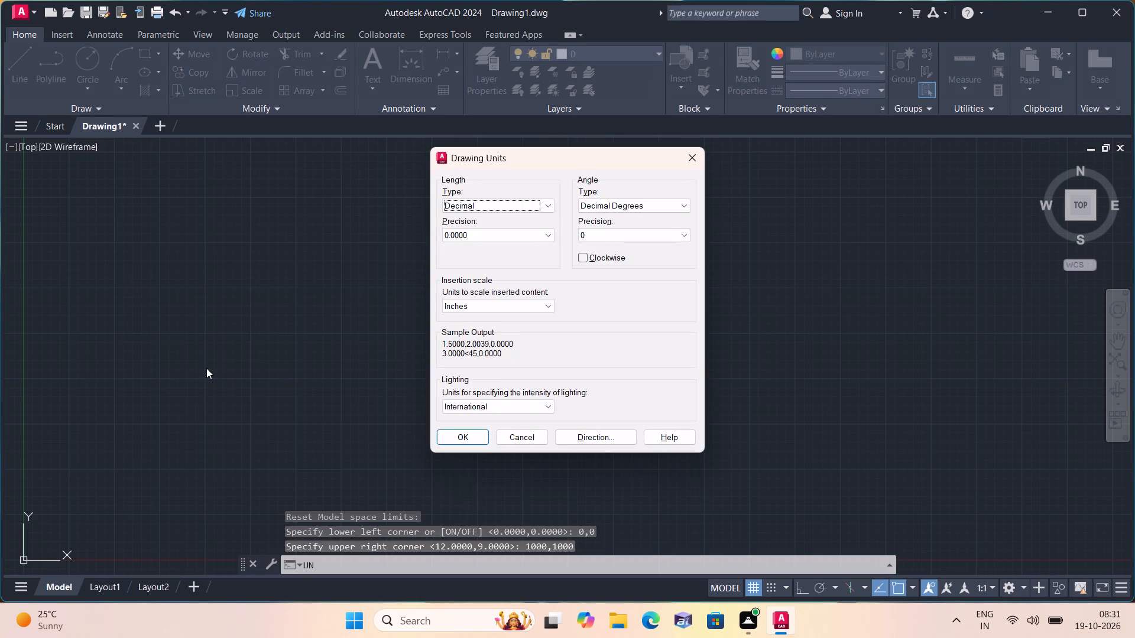
pyautogui.click(554, 206)
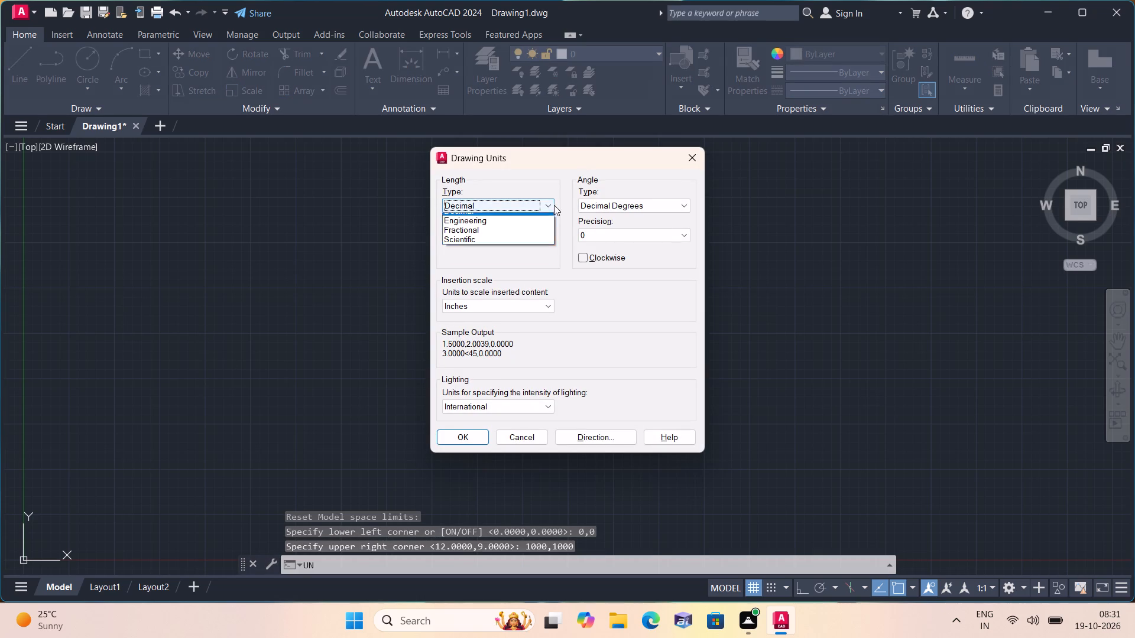
pyautogui.doubleClick(482, 236)
pyautogui.click(478, 245)
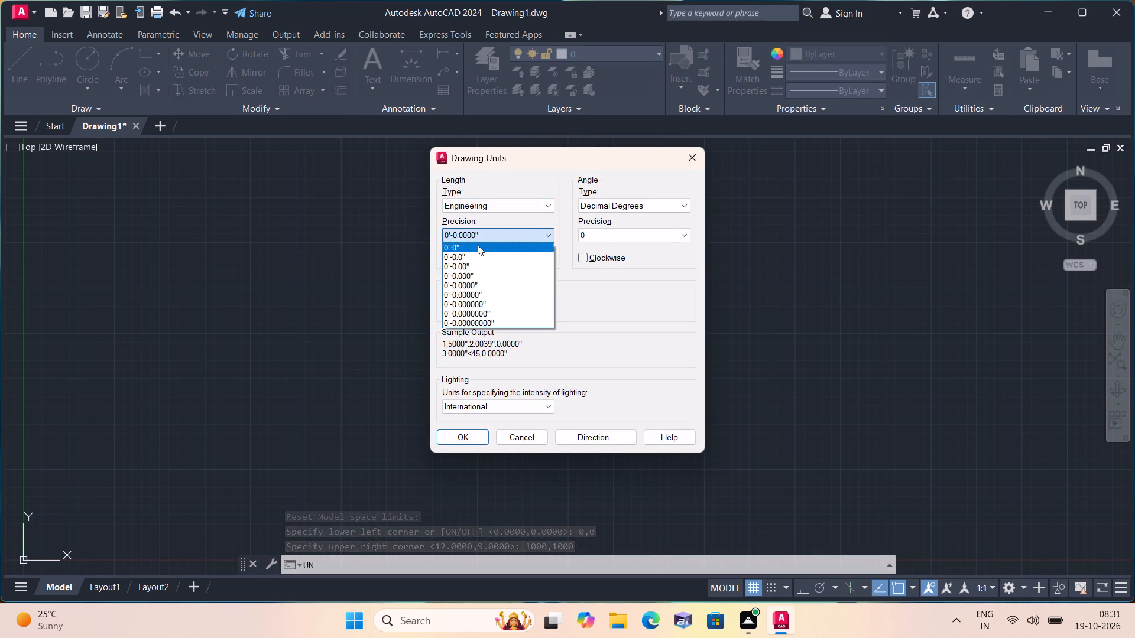
pyautogui.click(458, 433)
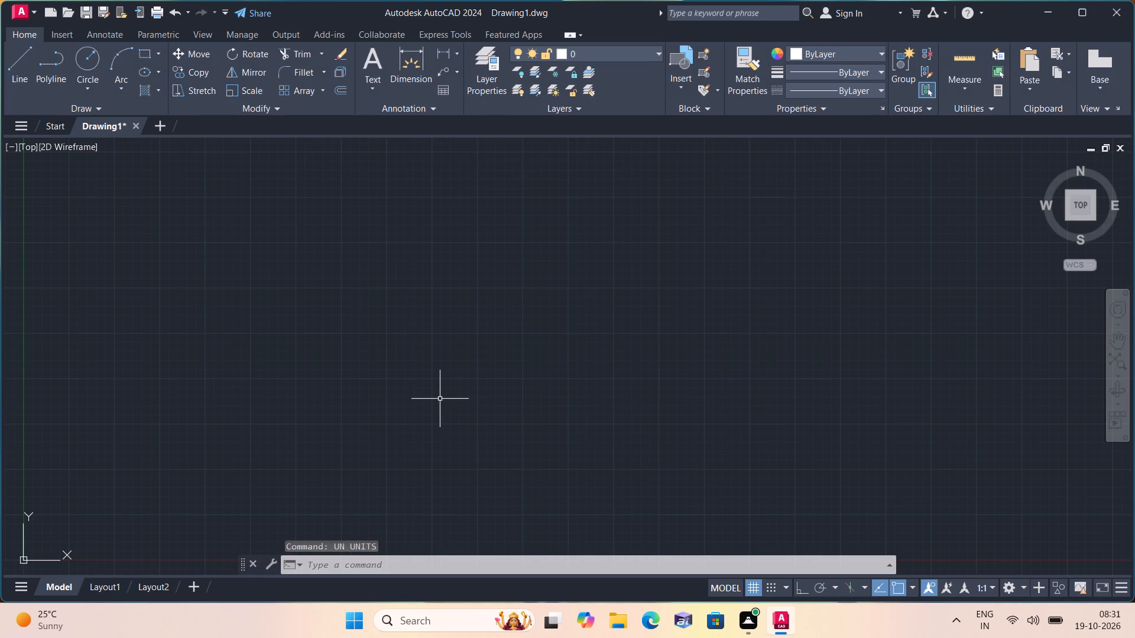
# Modify the Standard dimension style's primary units to Engineering format with 0'-0" precision.
pyautogui.write('d')
pyautogui.press('space')
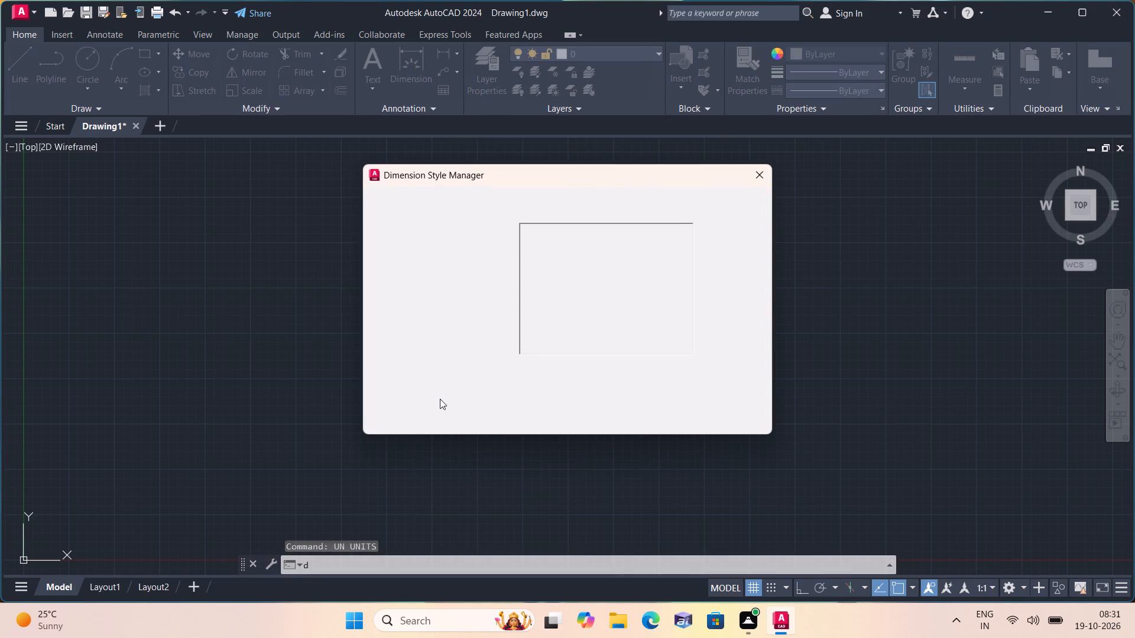
pyautogui.click(724, 271)
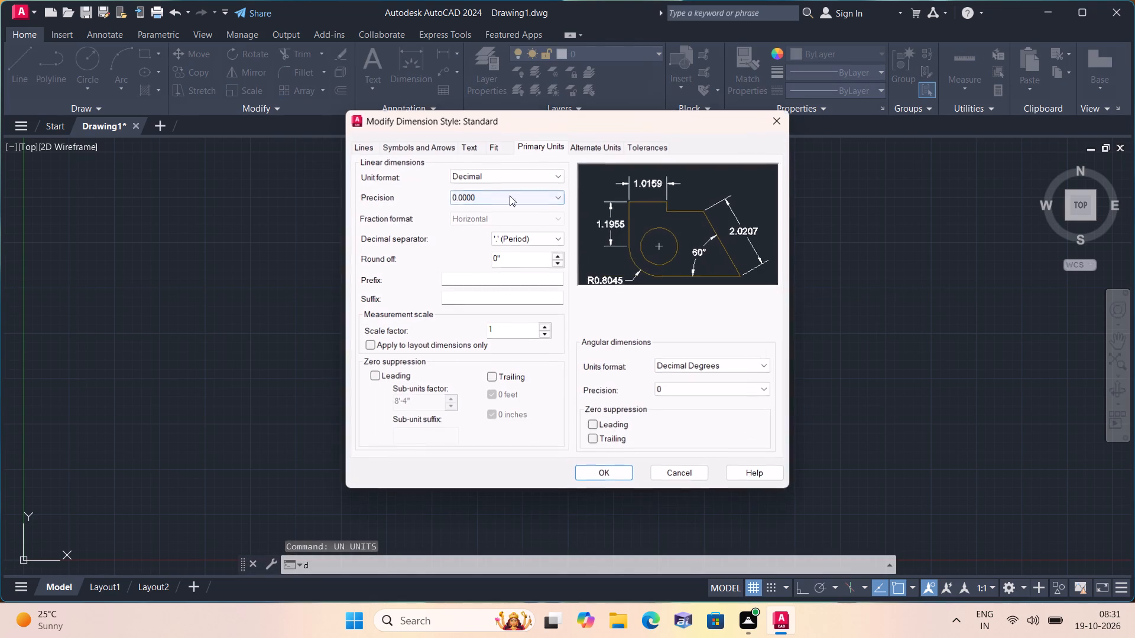
pyautogui.click(495, 177)
pyautogui.click(470, 203)
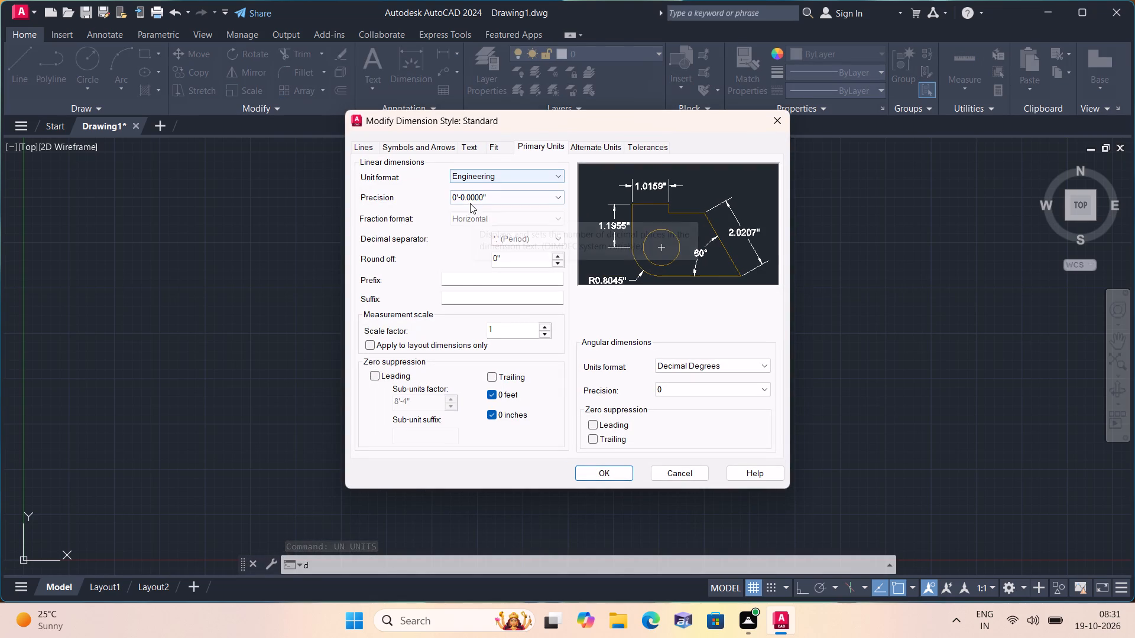
pyautogui.click(470, 202)
pyautogui.click(469, 206)
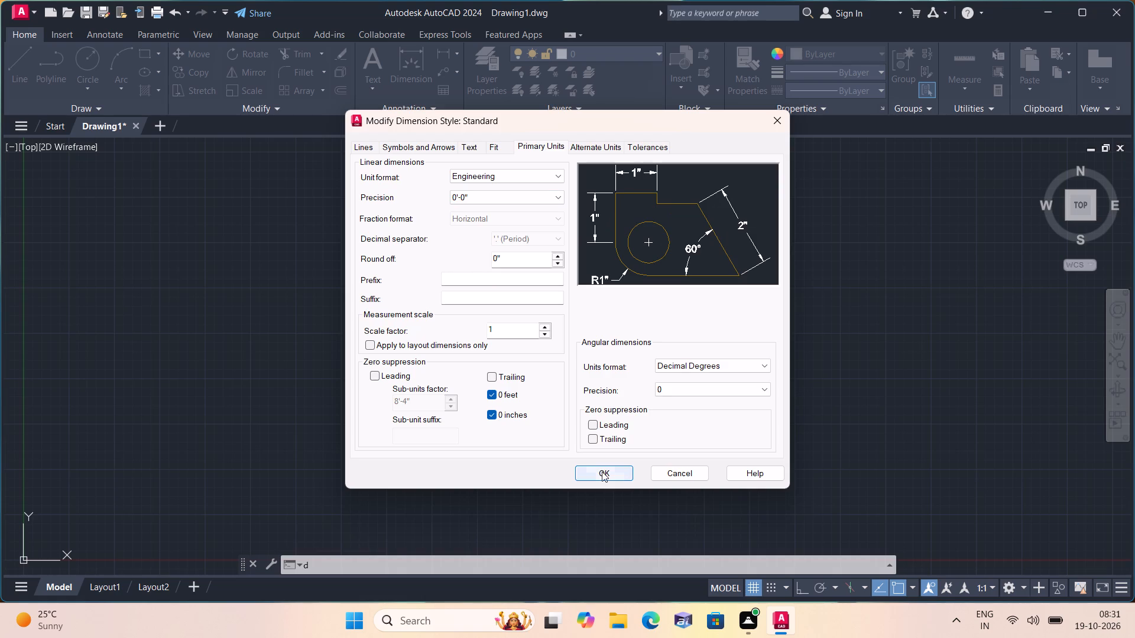
pyautogui.click(602, 471)
pyautogui.click(663, 422)
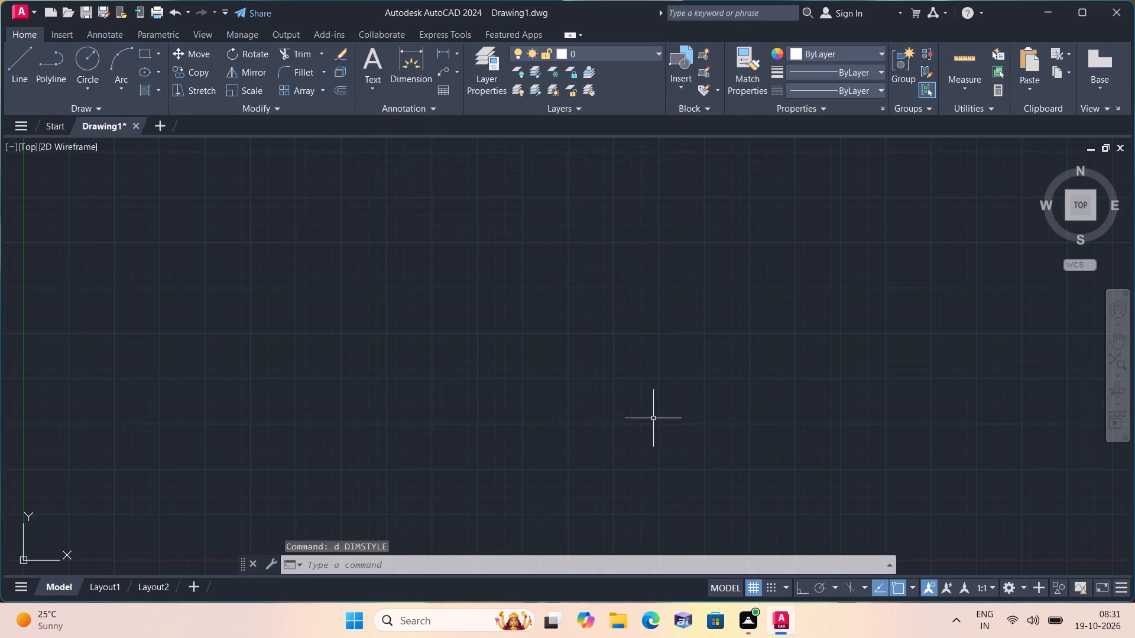
# Draw one vertical and one horizontal construction line crossing each other.
pyautogui.write('xl v')
pyautogui.press('space')
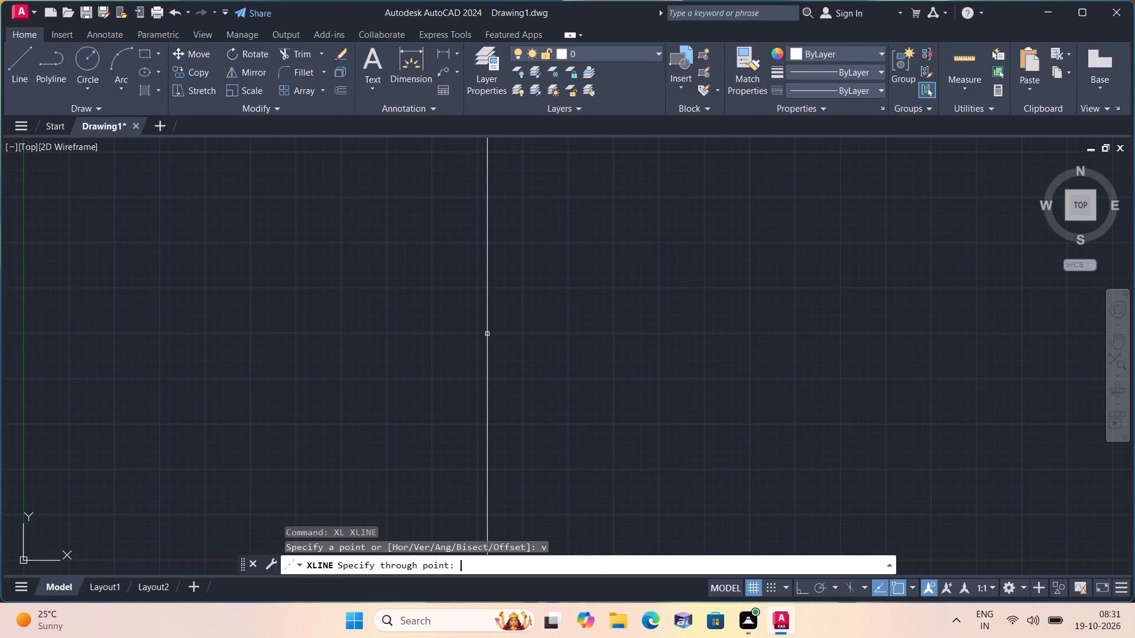
pyautogui.click(418, 344)
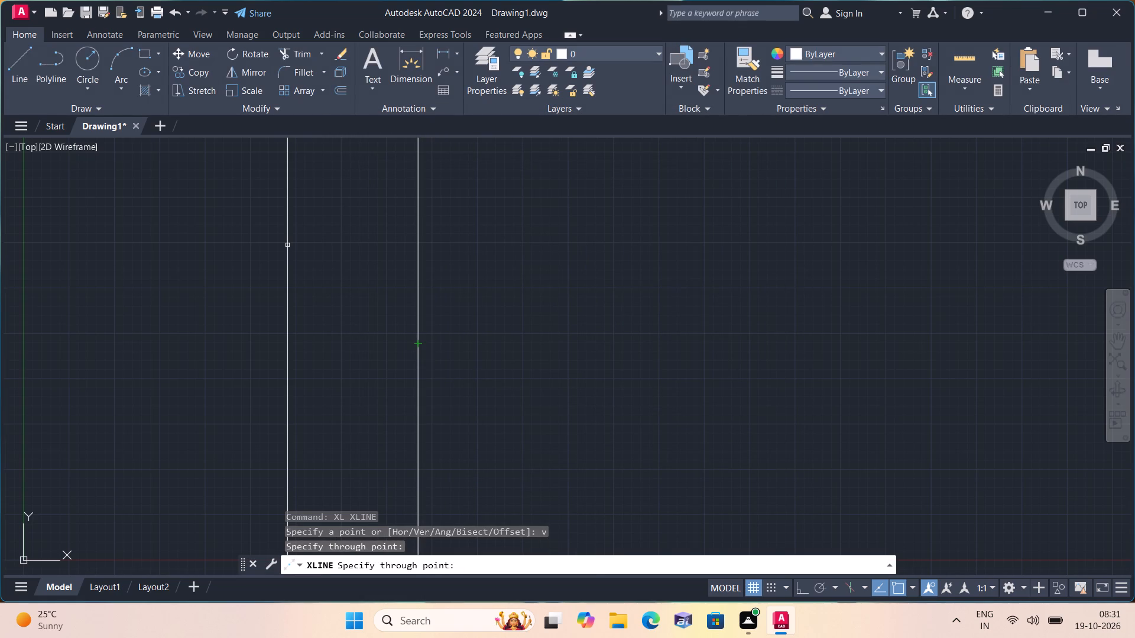
pyautogui.press('space')
pyautogui.press('space')
pyautogui.write('h')
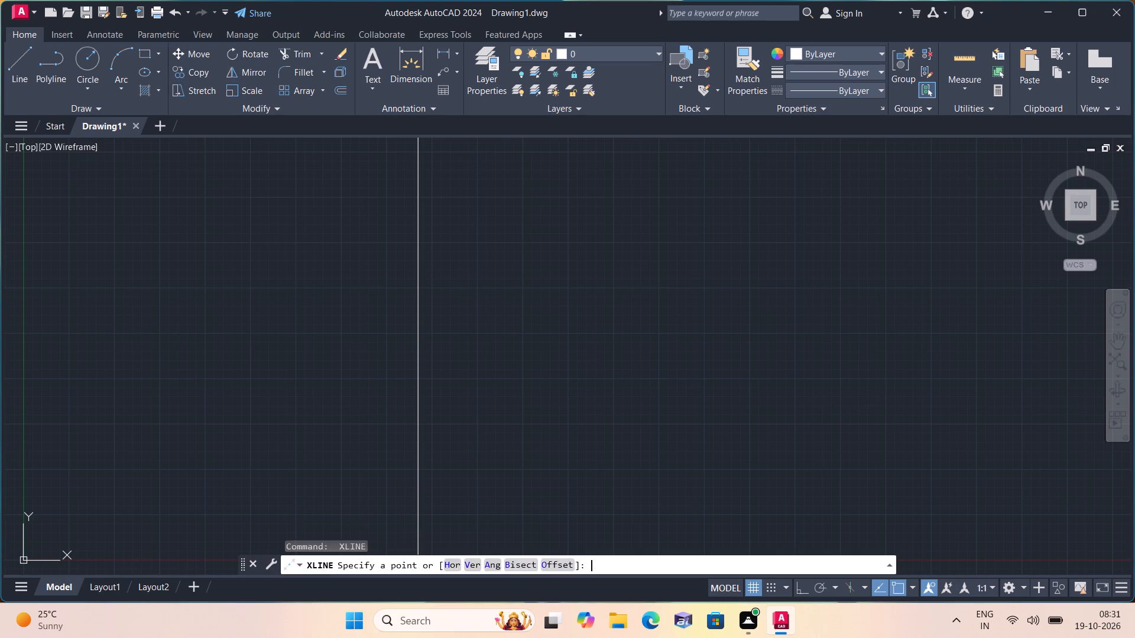
pyautogui.press('space')
pyautogui.click(284, 278)
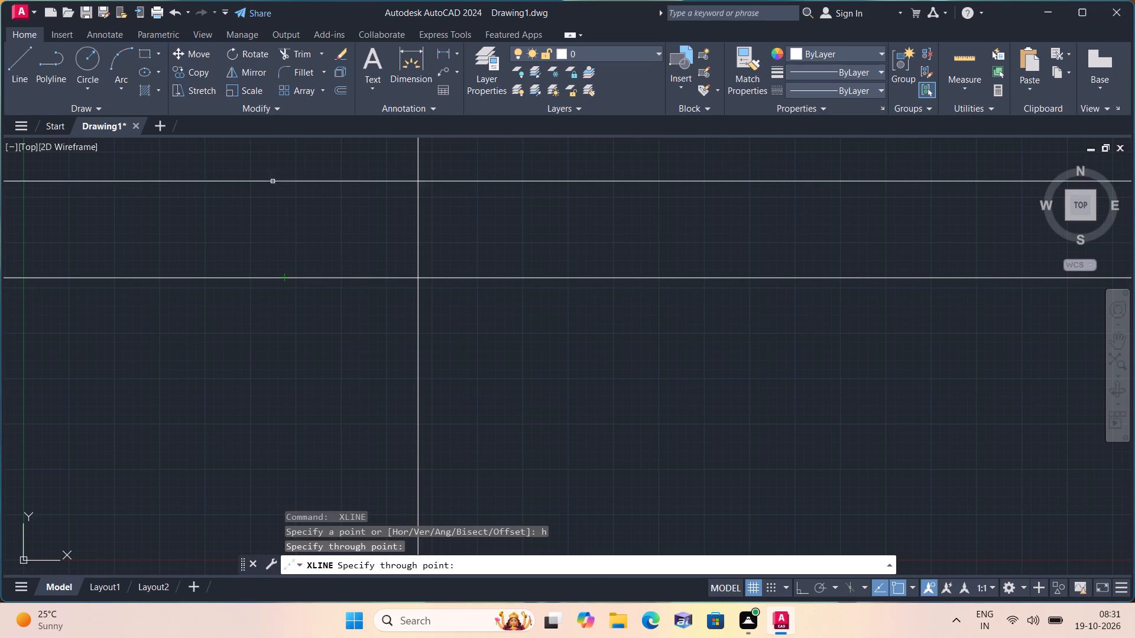
pyautogui.press('space')
# Trim the construction lines above and left of their intersection, leaving the upper-left outer corner of the plan.
pyautogui.write('tr')
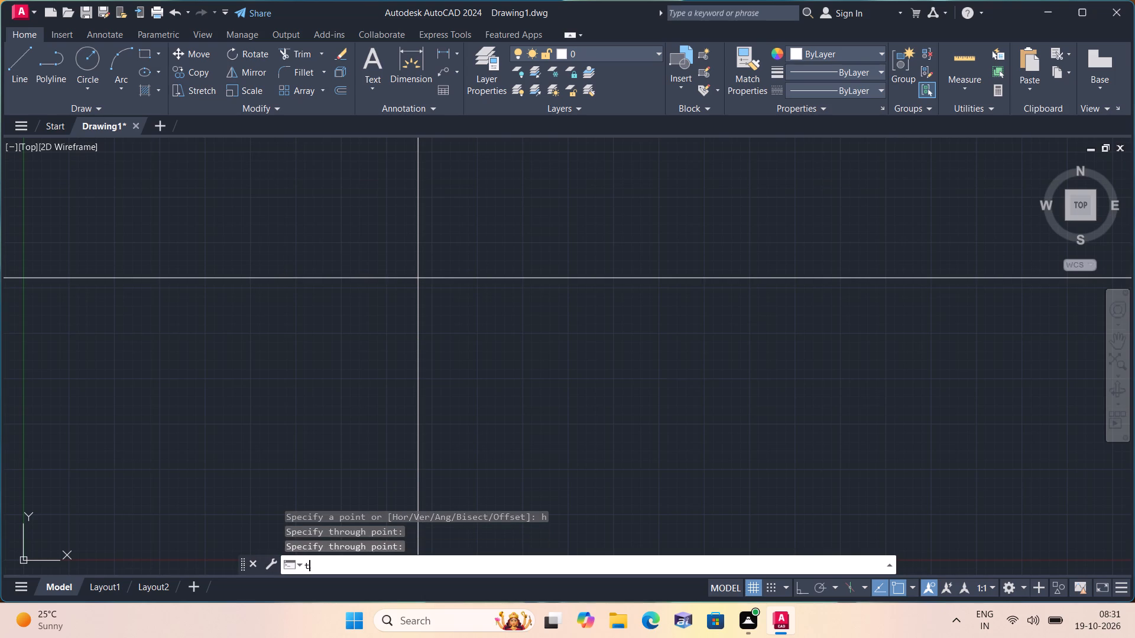
pyautogui.write('m')
pyautogui.press('space')
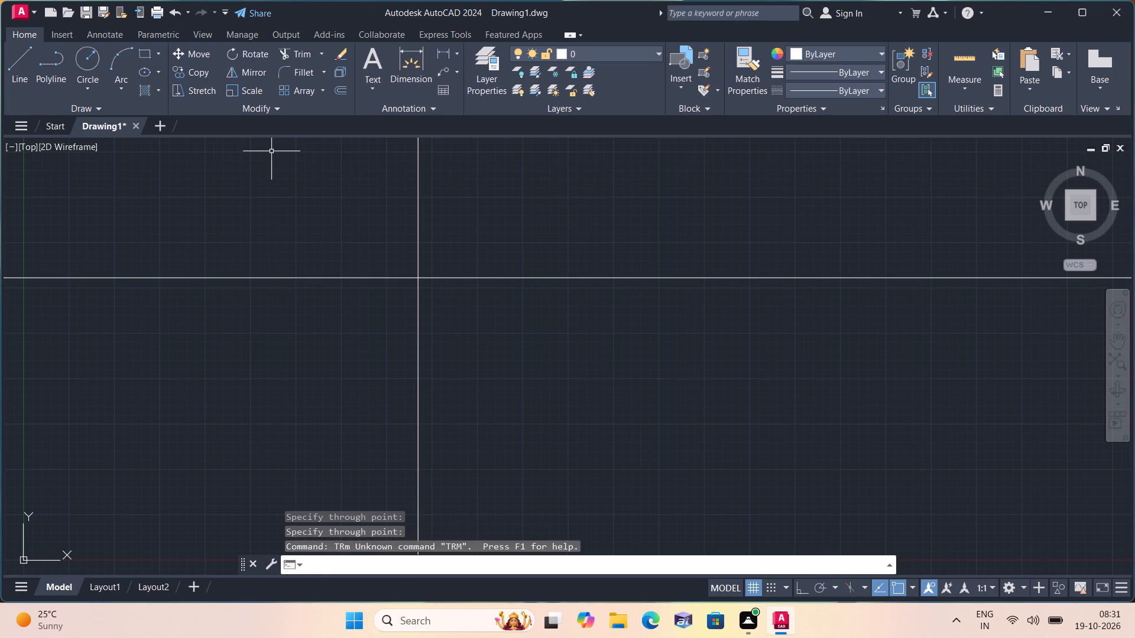
pyautogui.write('trim')
pyautogui.press('space')
pyautogui.scroll(-2, 271, 151)
pyautogui.moveTo(271, 157); pyautogui.dragTo(291, 246, button='middle')
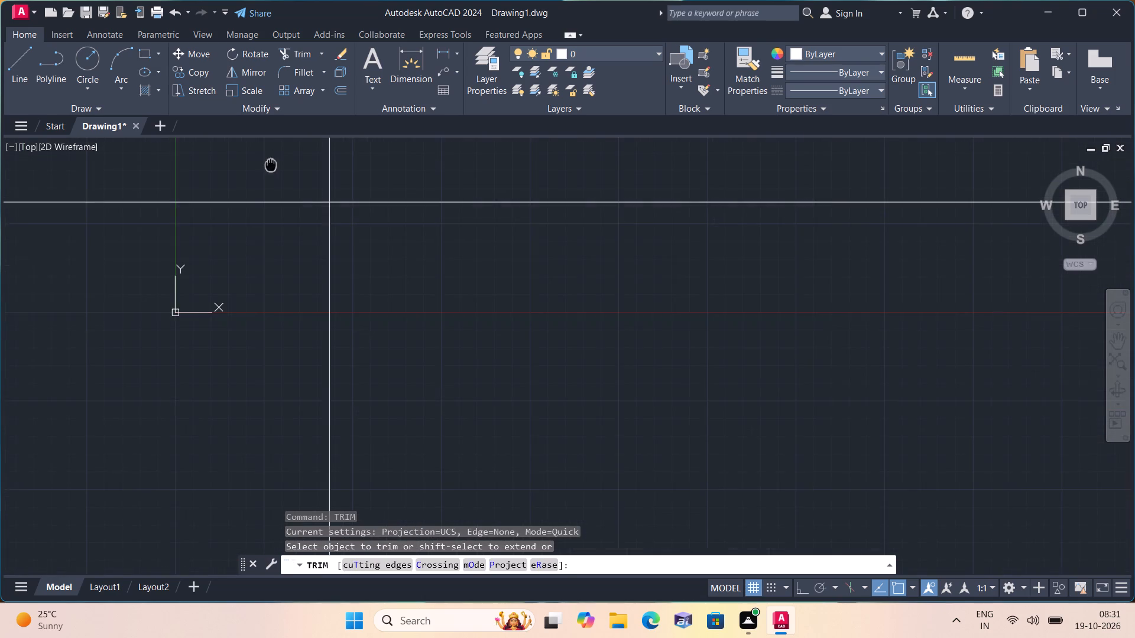
pyautogui.moveTo(291, 246); pyautogui.dragTo(348, 359, button='middle')
pyautogui.moveTo(453, 265); pyautogui.dragTo(214, 471)
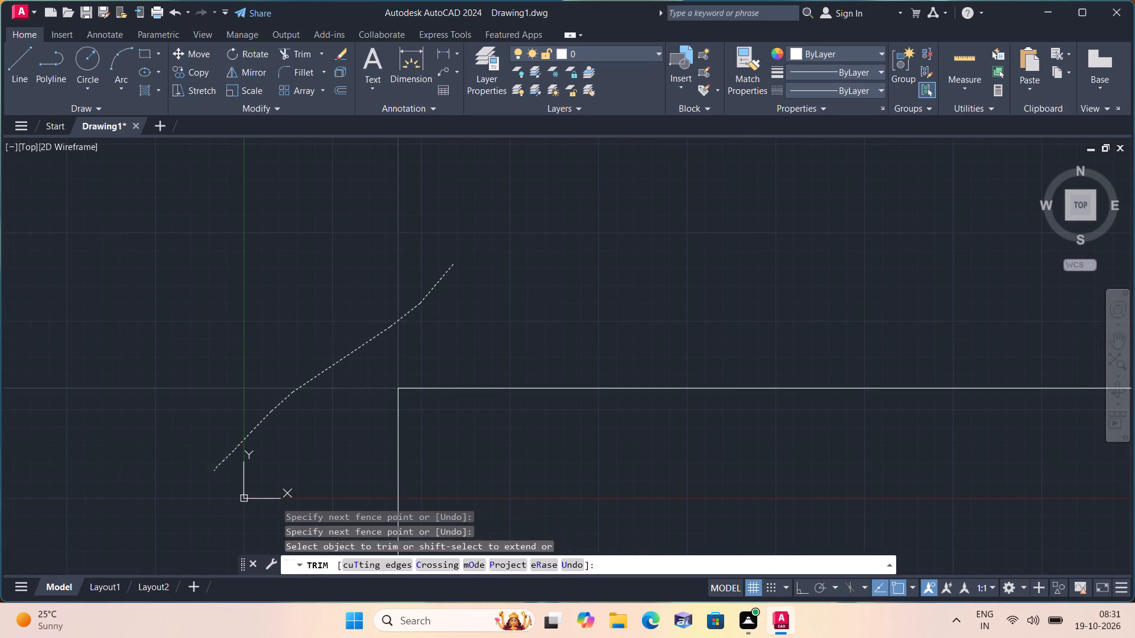
pyautogui.moveTo(221, 450); pyautogui.dragTo(141, 281, button='middle')
pyautogui.press('space')
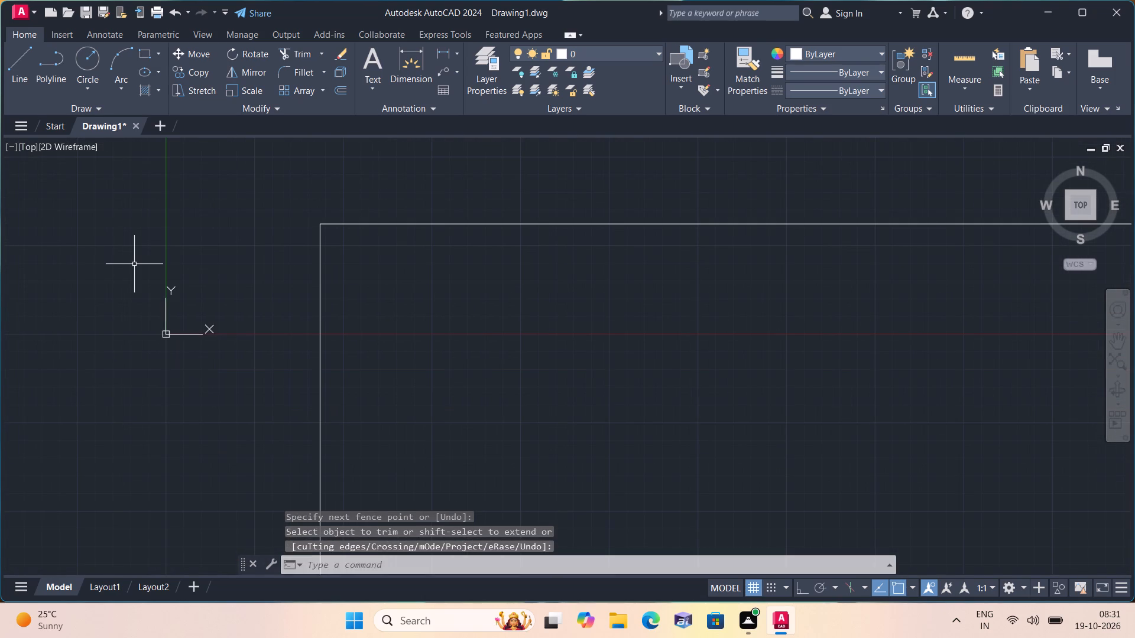
# Offset the left vertical and top horizontal lines 9" inward to form the outer wall thickness.
pyautogui.write('off')
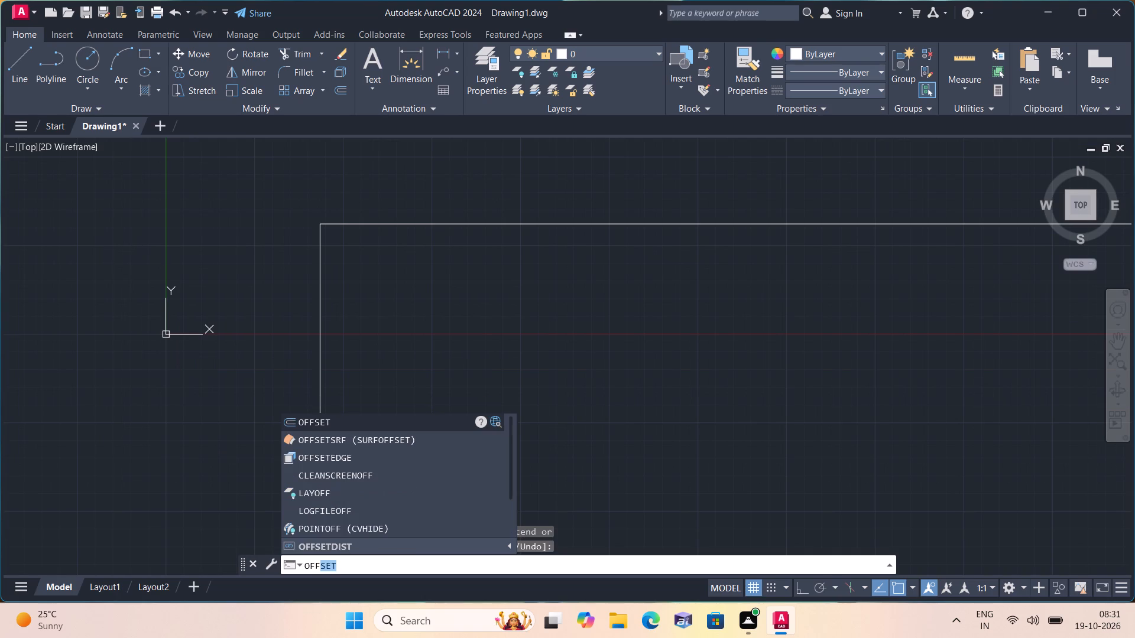
pyautogui.press('space')
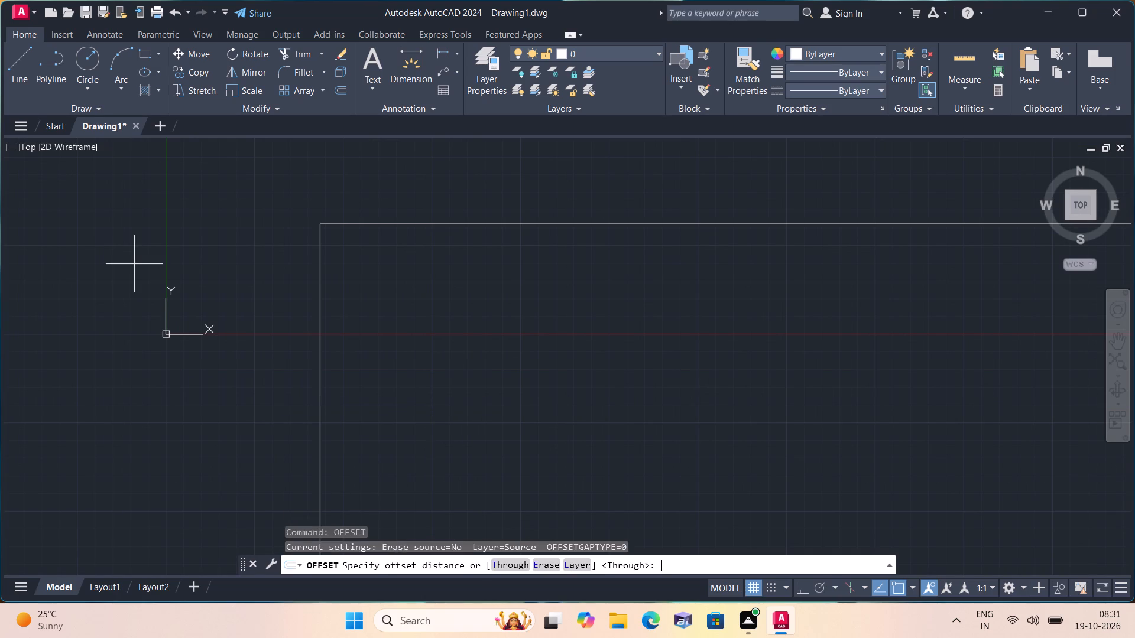
pyautogui.write('9"')
pyautogui.press('space')
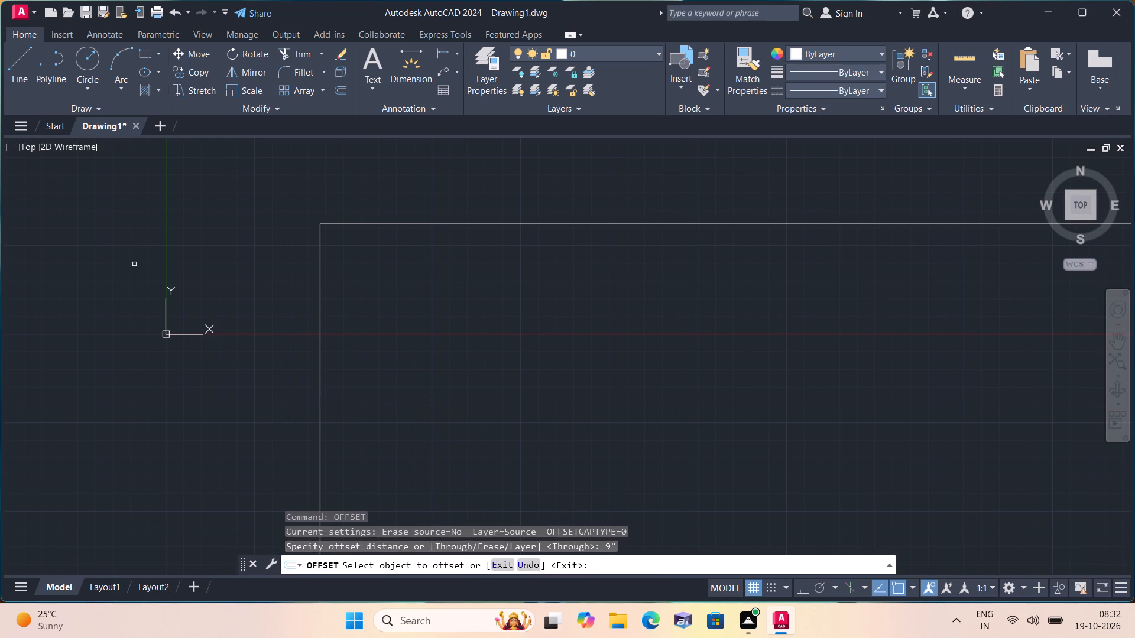
pyautogui.scroll(-1, 262, 300)
pyautogui.click(322, 333)
pyautogui.click(433, 341)
pyautogui.scroll(-4, 482, 337)
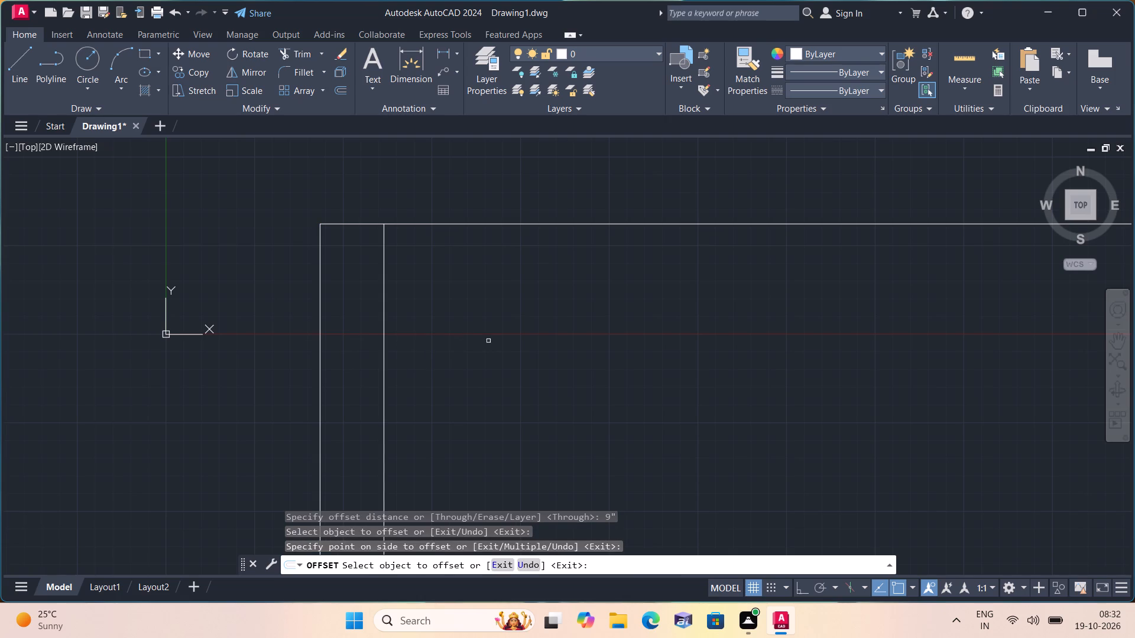
pyautogui.moveTo(498, 339); pyautogui.dragTo(335, 349, button='middle')
pyautogui.scroll(-1, 478, 340)
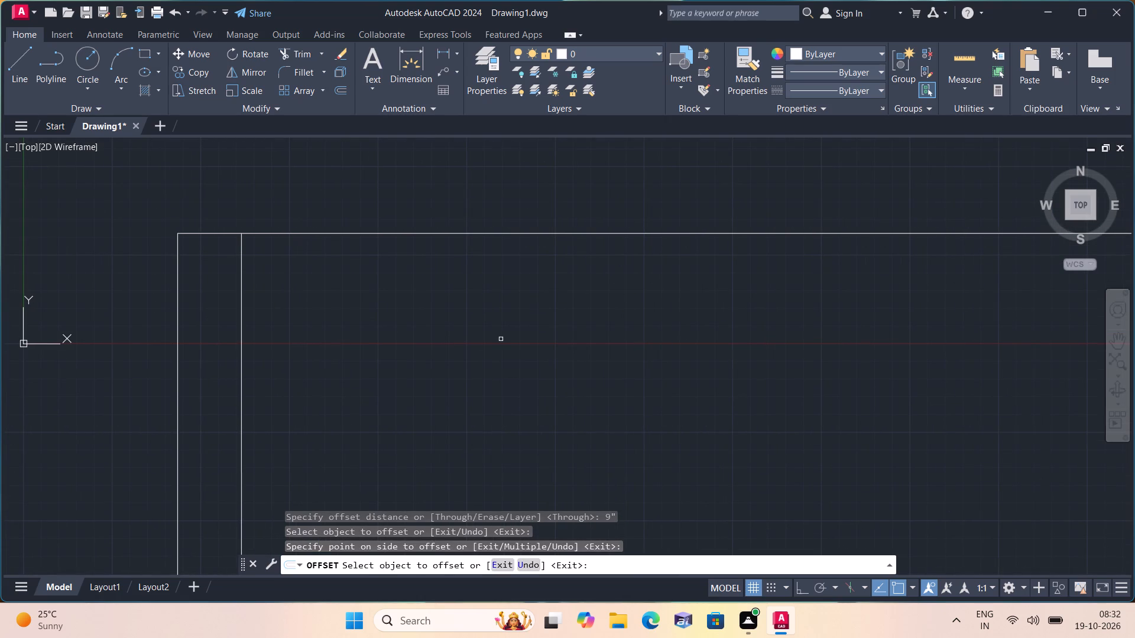
pyautogui.click(367, 235)
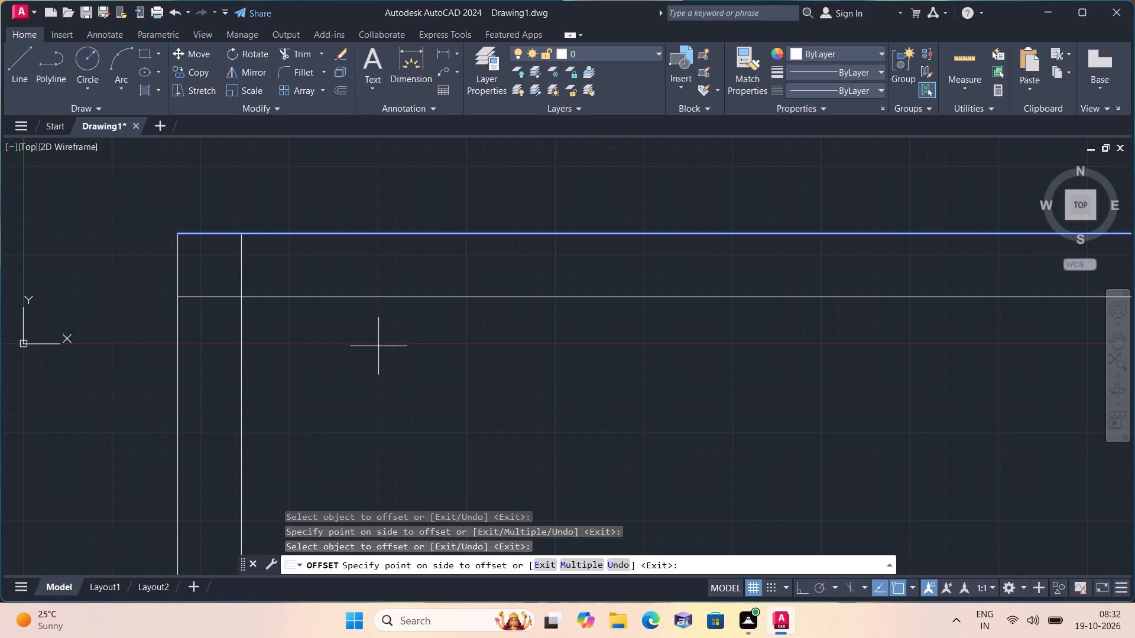
pyautogui.click(378, 346)
pyautogui.scroll(-2, 389, 365)
pyautogui.moveTo(449, 395); pyautogui.dragTo(354, 260, button='middle')
pyautogui.scroll(-1, 354, 260)
pyautogui.moveTo(354, 260); pyautogui.dragTo(354, 259, button='middle')
pyautogui.scroll(-1, 393, 297)
pyautogui.scroll(-1, 440, 310)
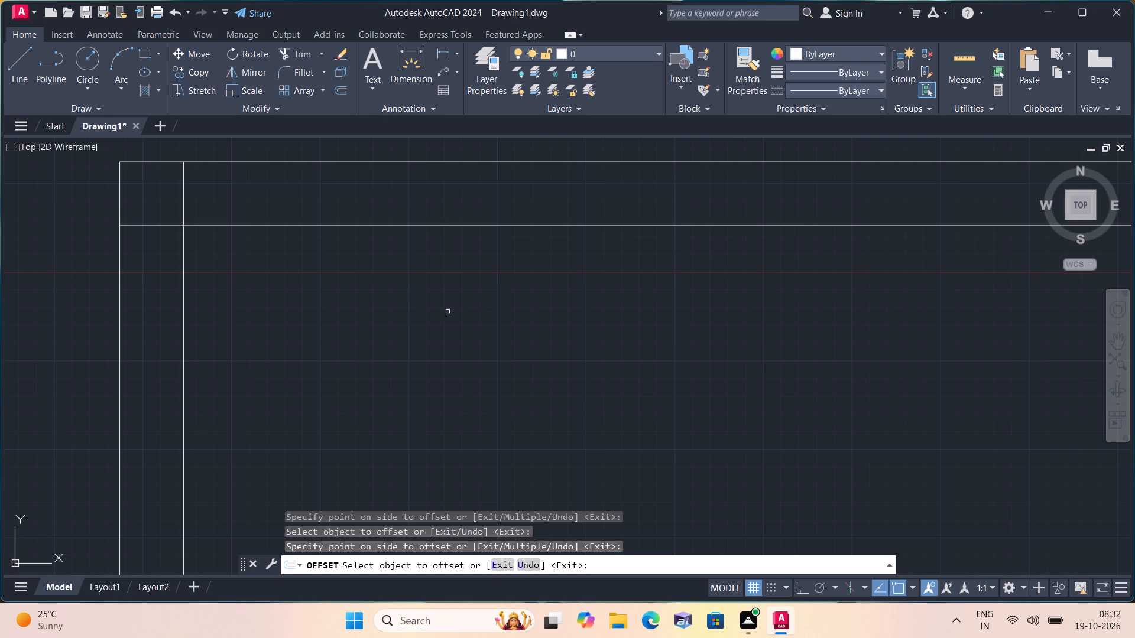
pyautogui.press('space')
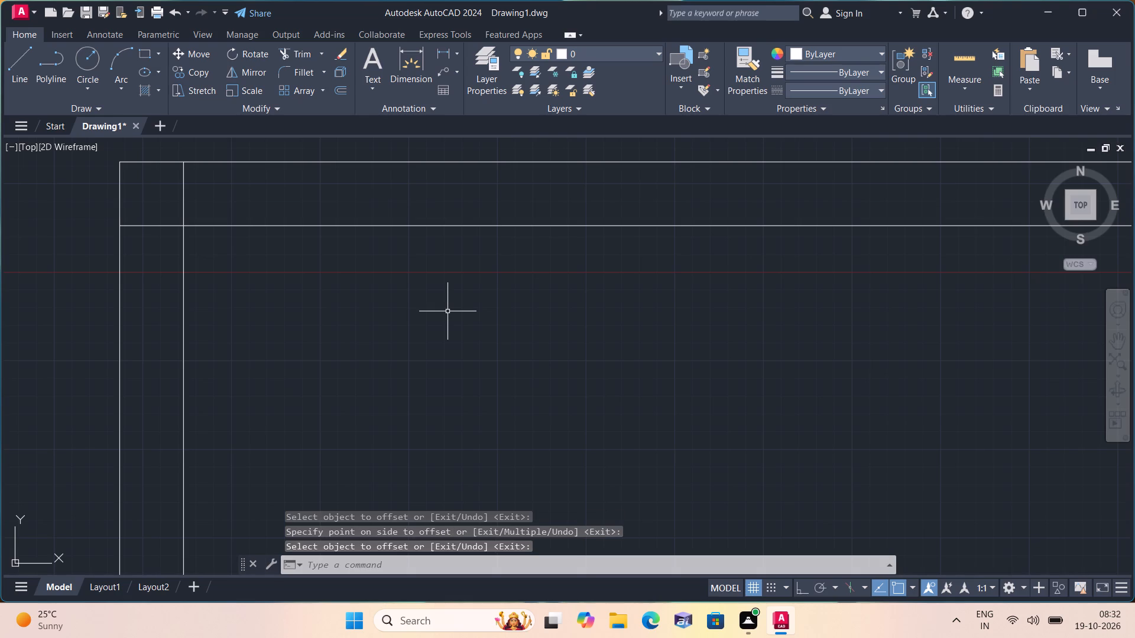
# Offset the left wall's inner line 8' to the right to mark the first room's width.
pyautogui.press('space')
pyautogui.write("8'")
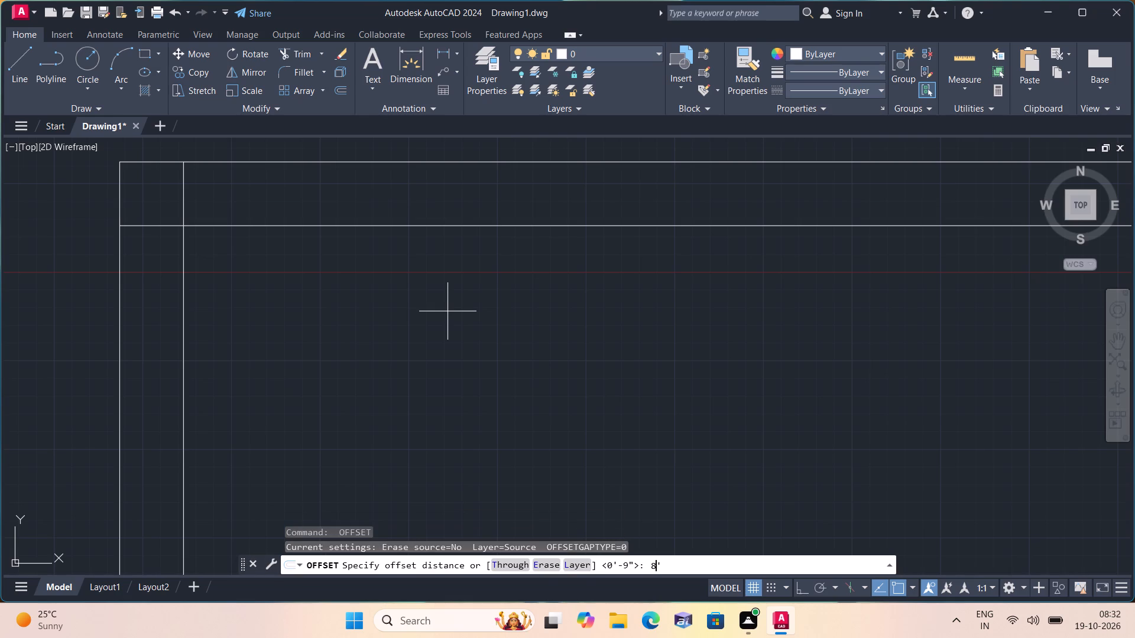
pyautogui.press('space')
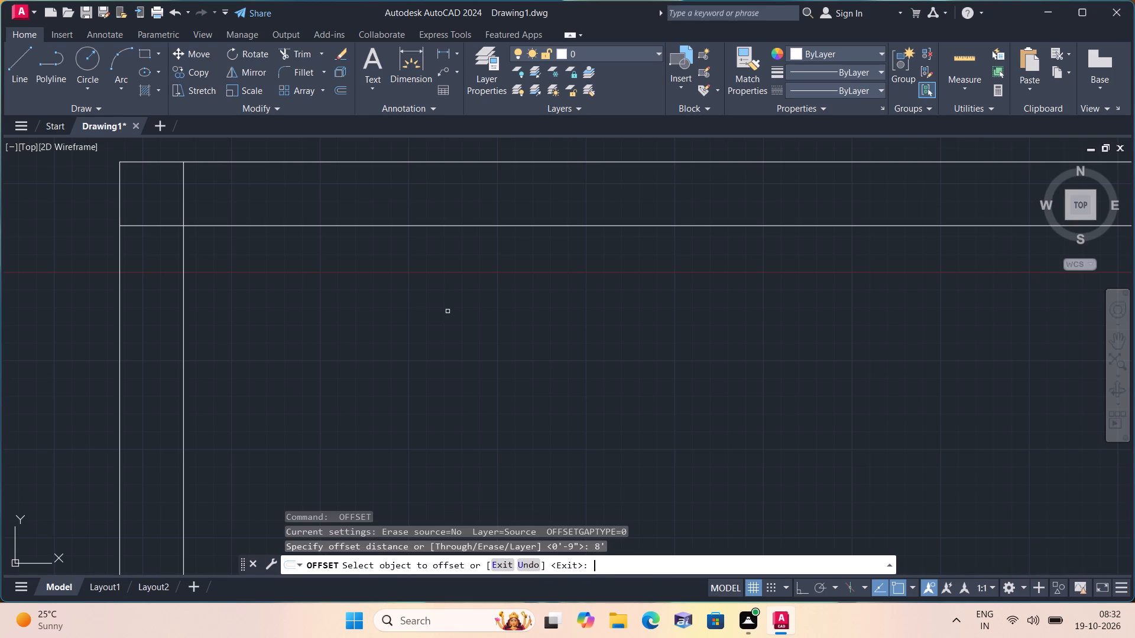
pyautogui.click(185, 320)
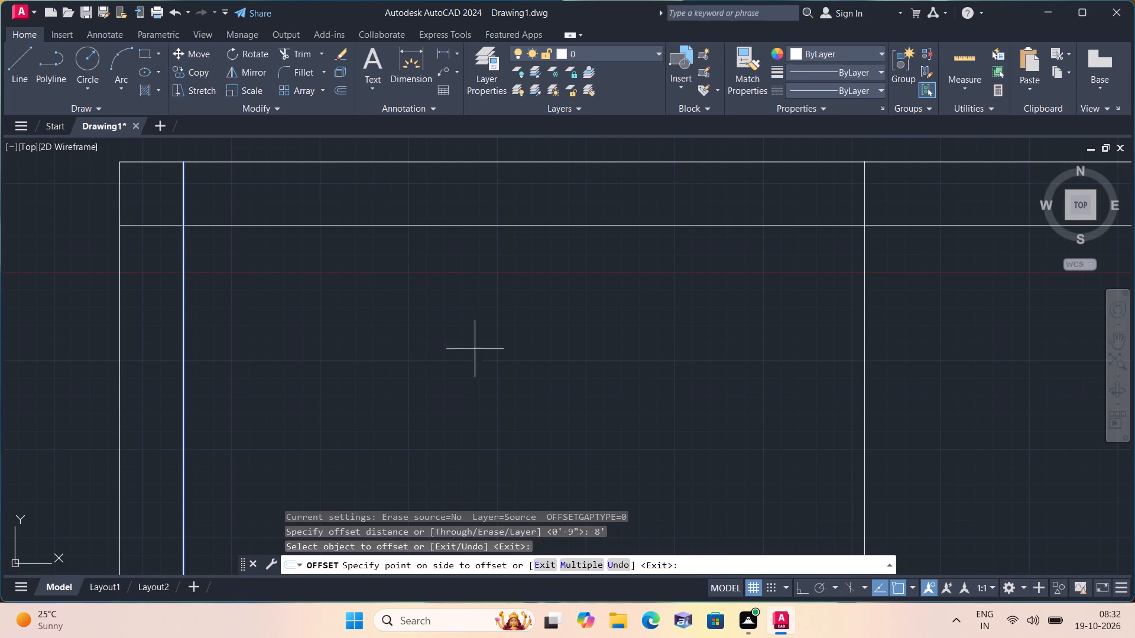
pyautogui.click(486, 349)
pyautogui.scroll(-6, 486, 350)
pyautogui.moveTo(558, 369); pyautogui.dragTo(540, 362, button='middle')
pyautogui.scroll(-1, 555, 369)
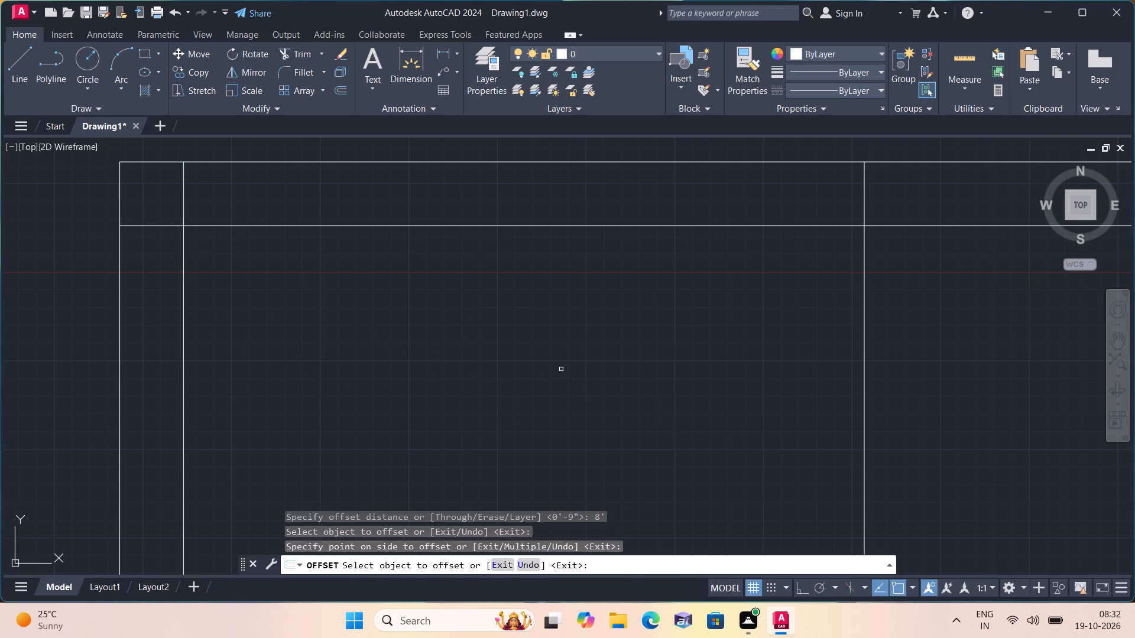
pyautogui.moveTo(540, 362); pyautogui.dragTo(455, 307, button='middle')
pyautogui.scroll(-4, 455, 307)
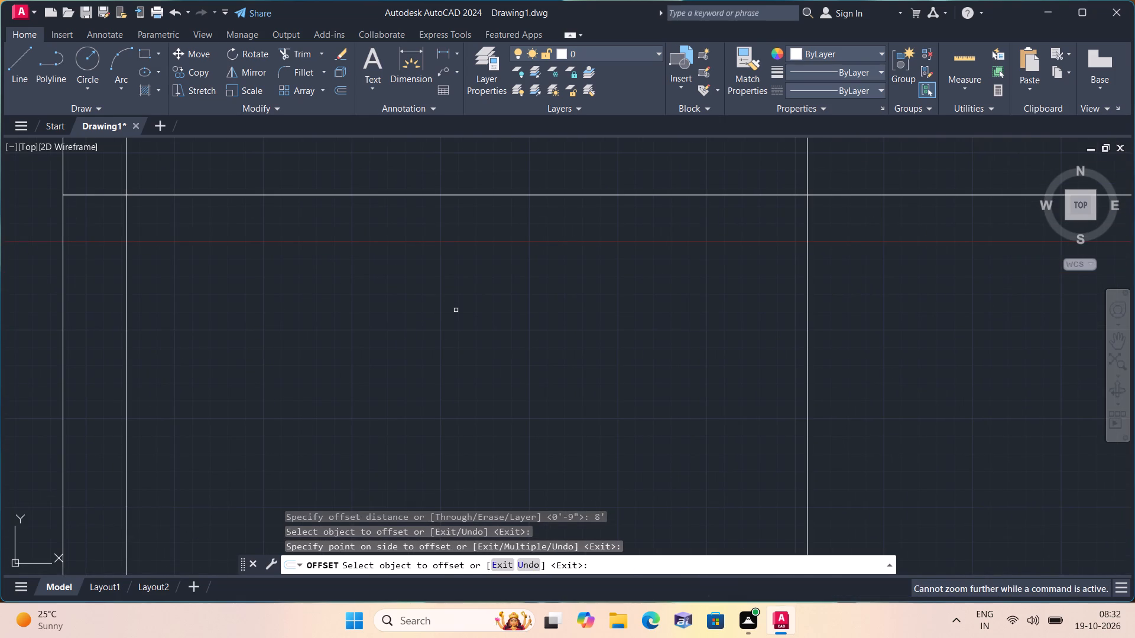
# Offset the first room's 8' width line 4.5" to the right to form the partition wall thickness.
pyautogui.press('space')
pyautogui.press('space')
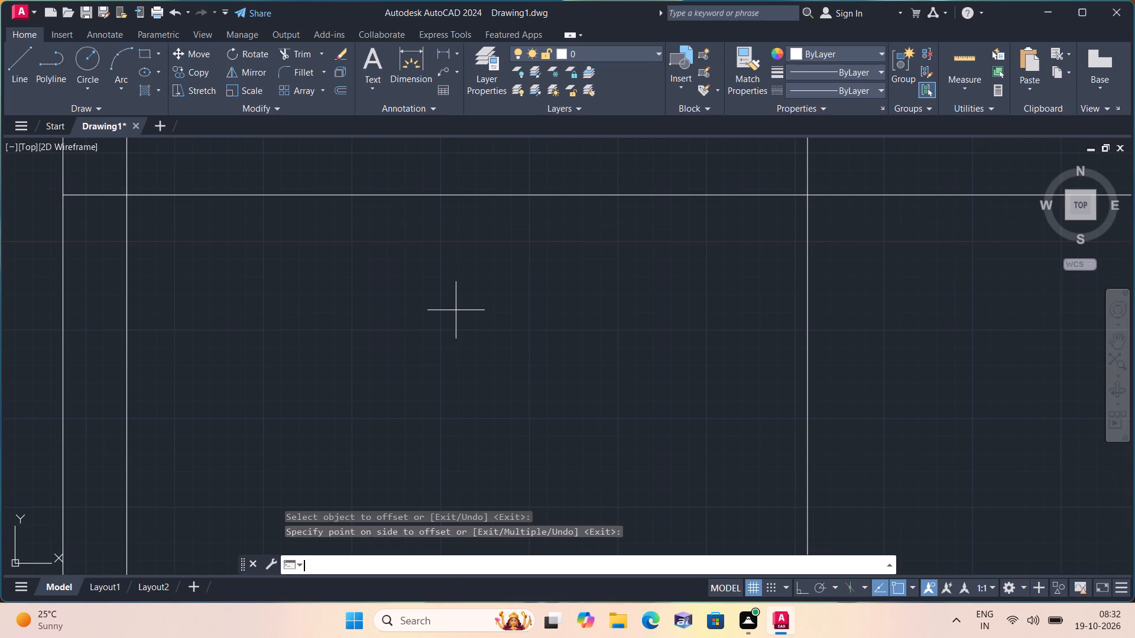
pyautogui.write('4.5"')
pyautogui.press('space')
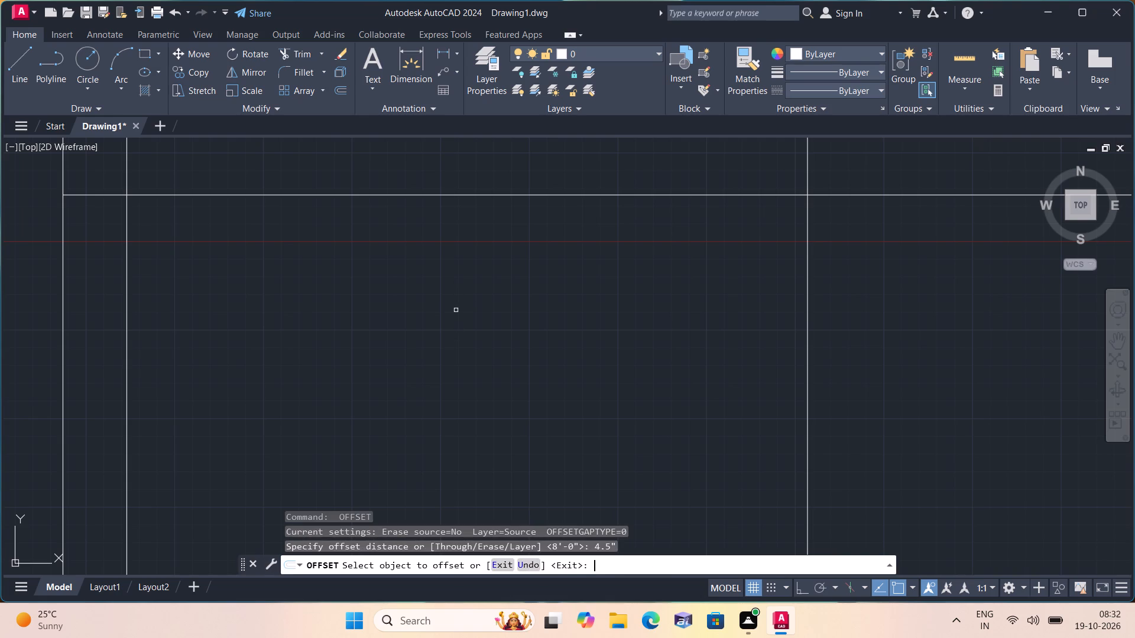
pyautogui.click(807, 349)
pyautogui.click(864, 349)
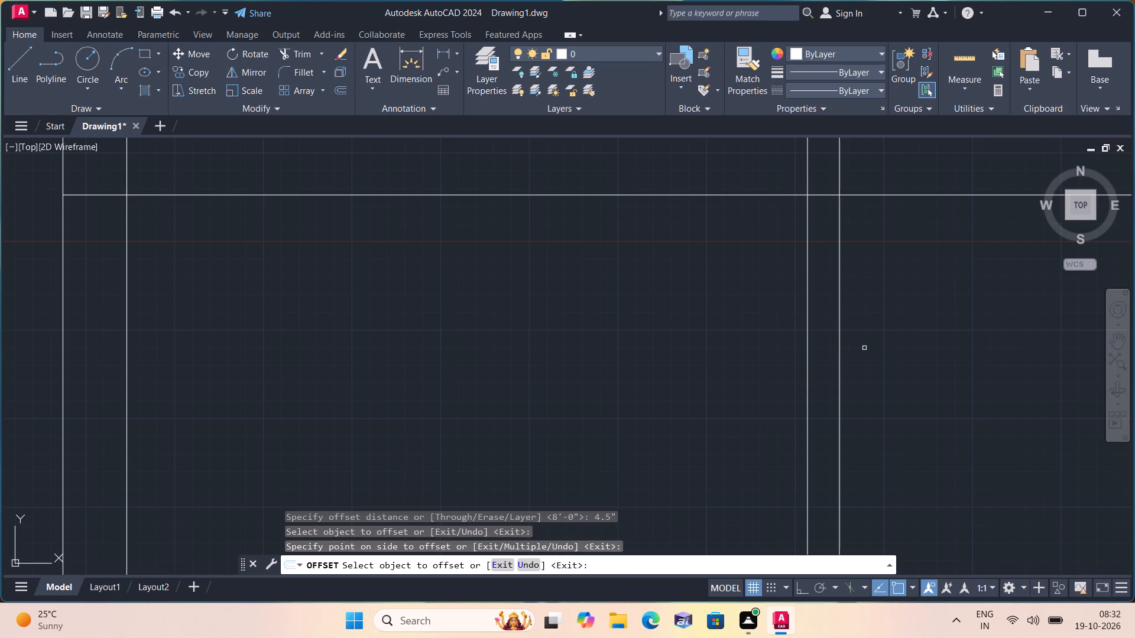
pyautogui.scroll(-2, 864, 350)
pyautogui.moveTo(856, 348); pyautogui.dragTo(611, 315, button='middle')
pyautogui.scroll(-1, 816, 336)
pyautogui.scroll(-2, 606, 337)
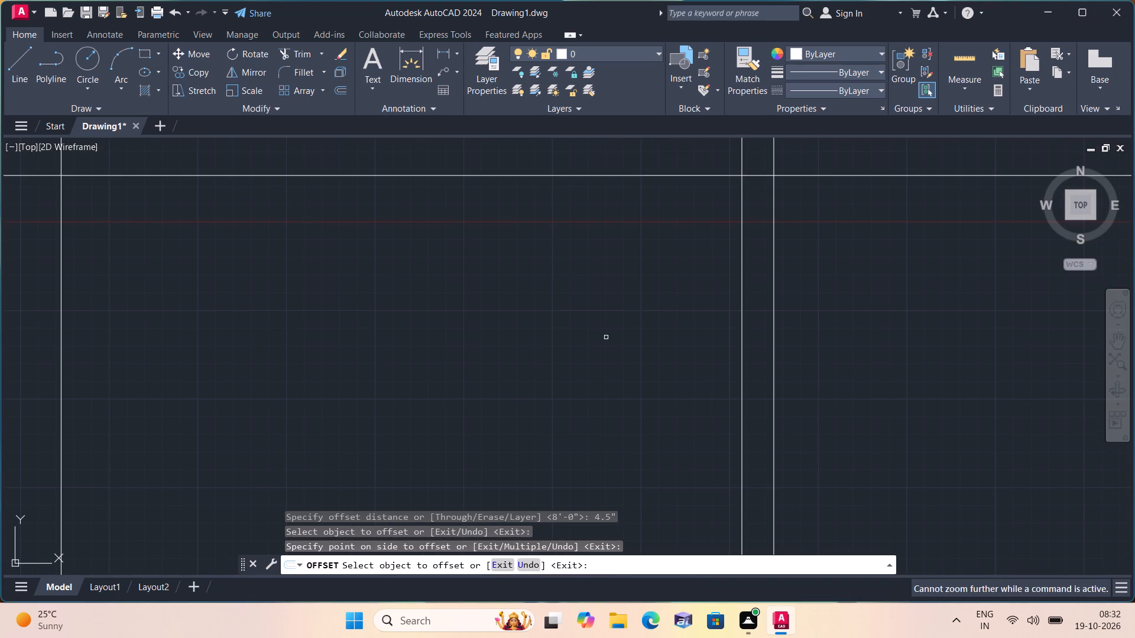
pyautogui.press('Escape')
# Offset the top wall's inner horizontal line 7' downward to mark the depth of the top row of rooms.
pyautogui.scroll(-4, 606, 337)
pyautogui.scroll(2, 669, 365)
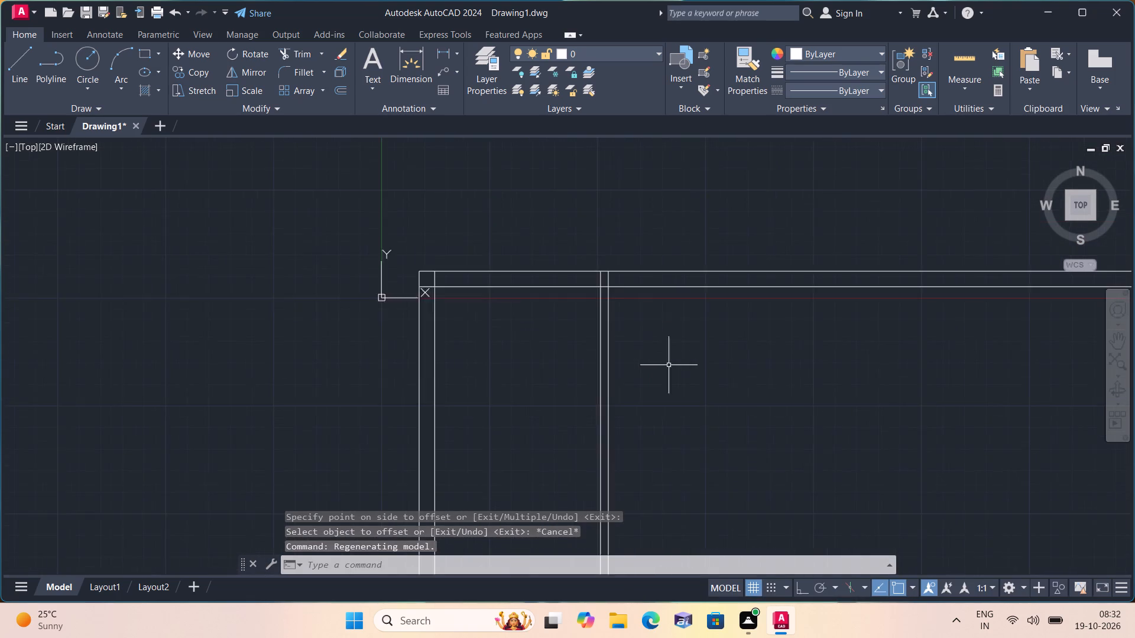
pyautogui.moveTo(664, 364); pyautogui.dragTo(570, 317, button='middle')
pyautogui.scroll(-1, 660, 364)
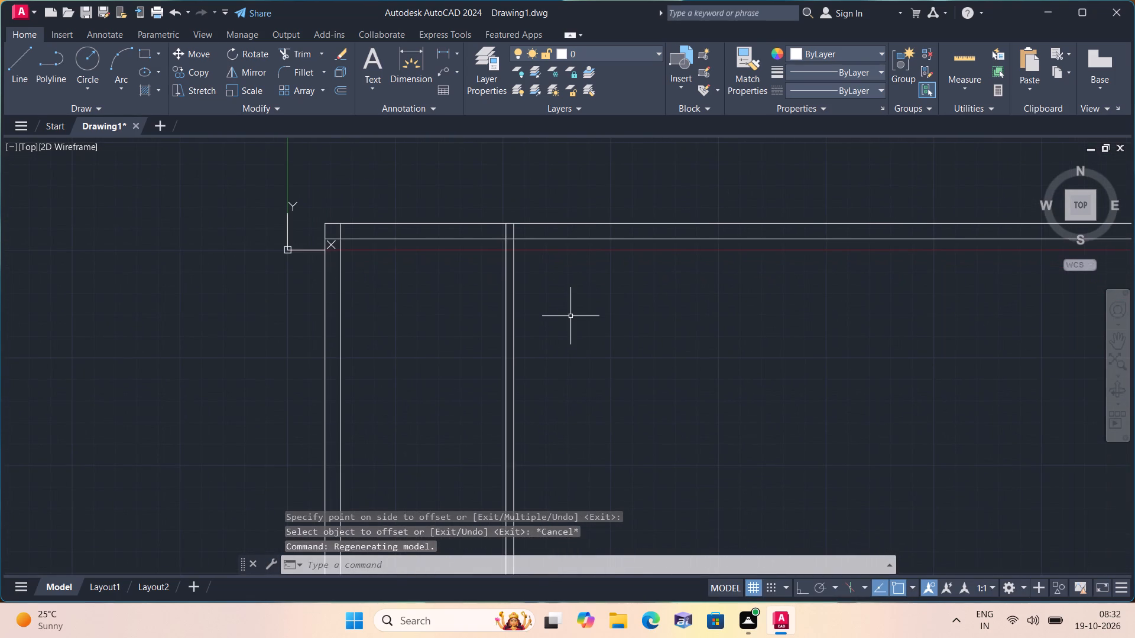
pyautogui.press('space')
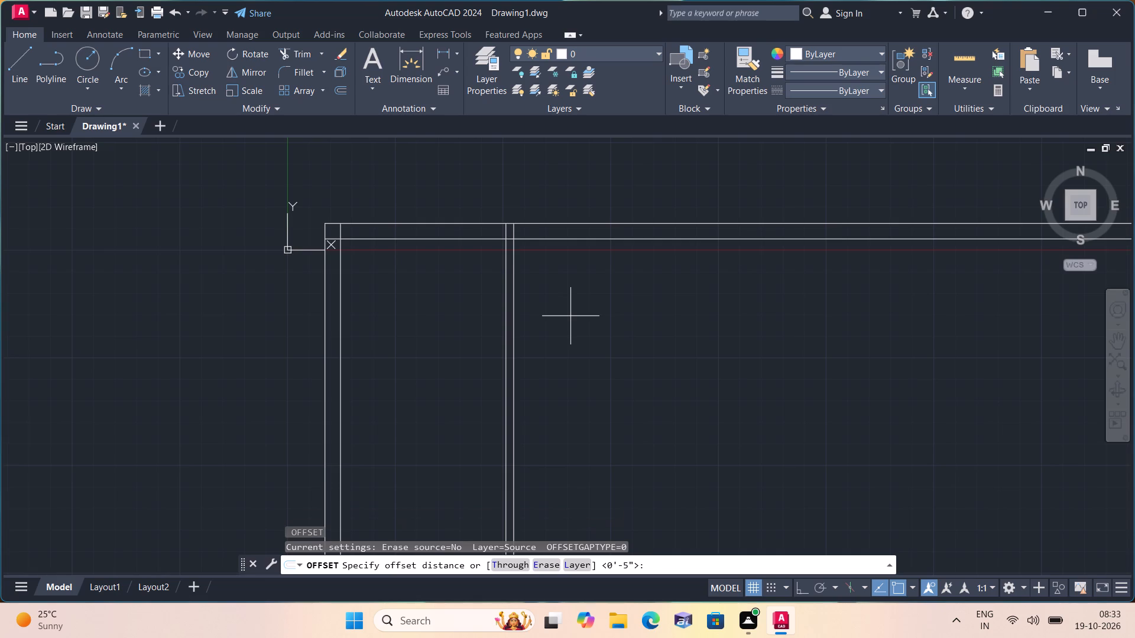
pyautogui.write("7'")
pyautogui.press('space')
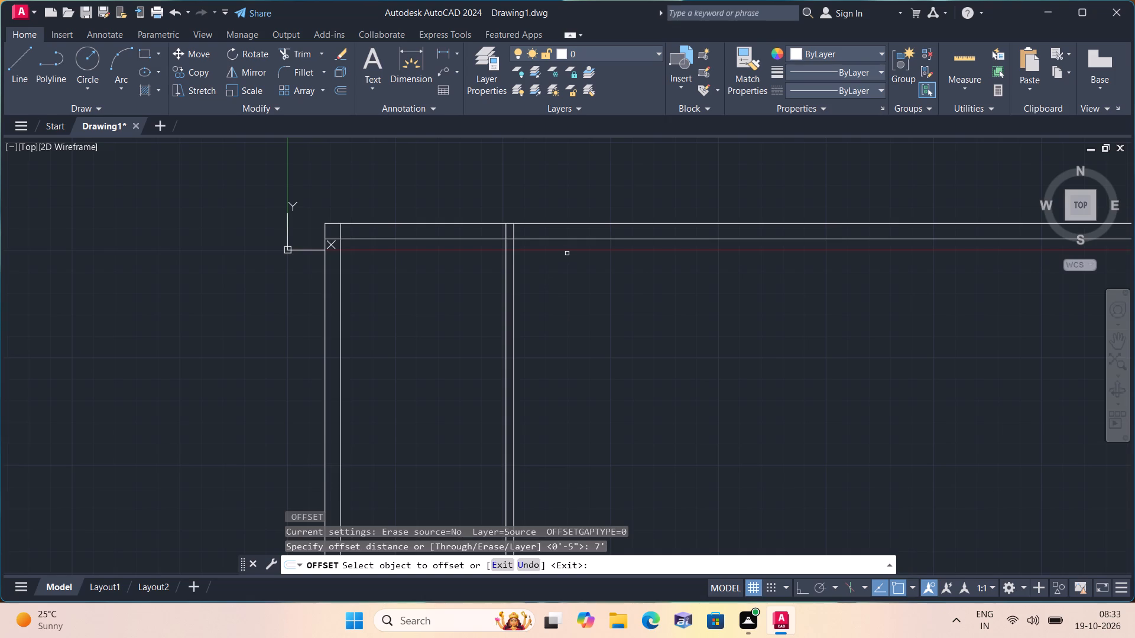
pyautogui.click(572, 238)
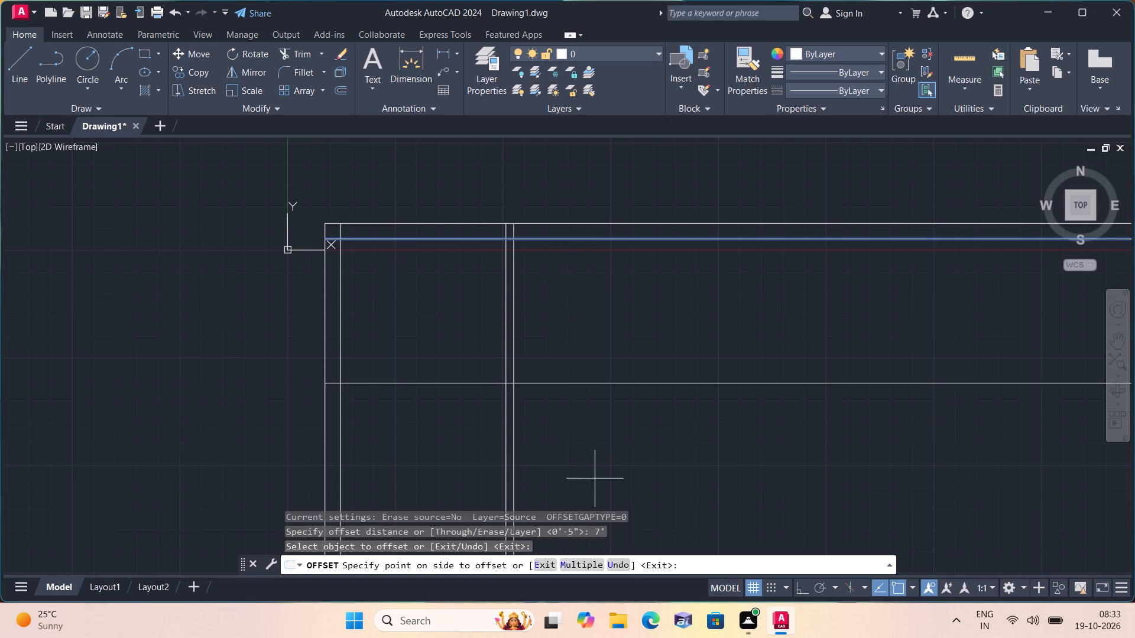
pyautogui.click(595, 479)
pyautogui.press('space')
# Offset the 7' depth line 4.5" downward to form the horizontal partition wall.
pyautogui.press('space')
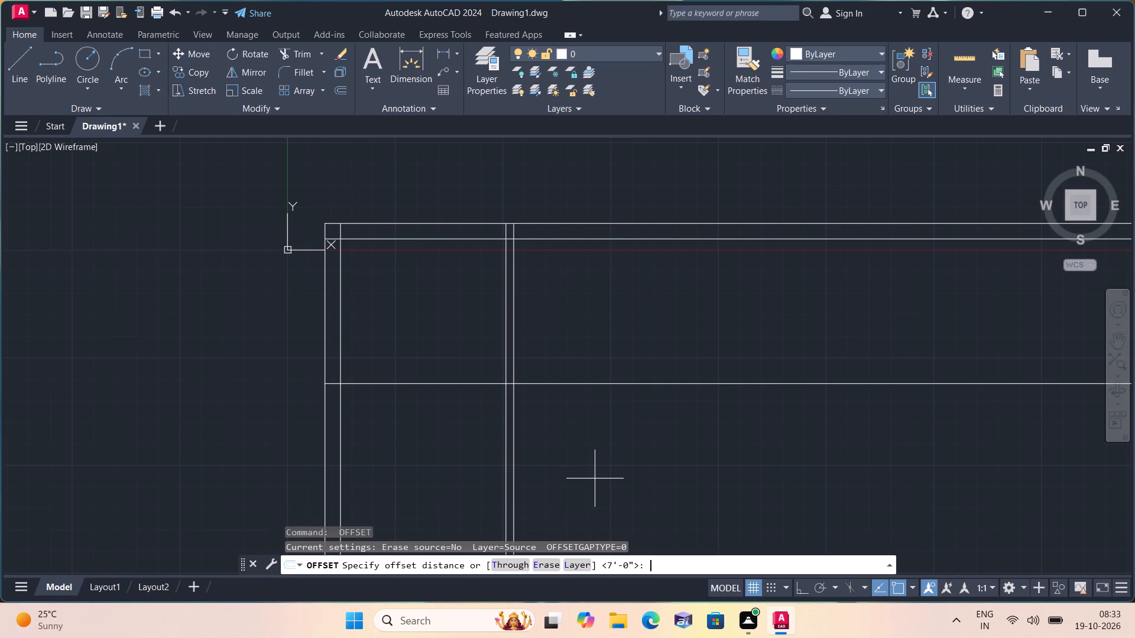
pyautogui.press('4')
pyautogui.write('.5"')
pyautogui.press('space')
pyautogui.scroll(-1, 592, 477)
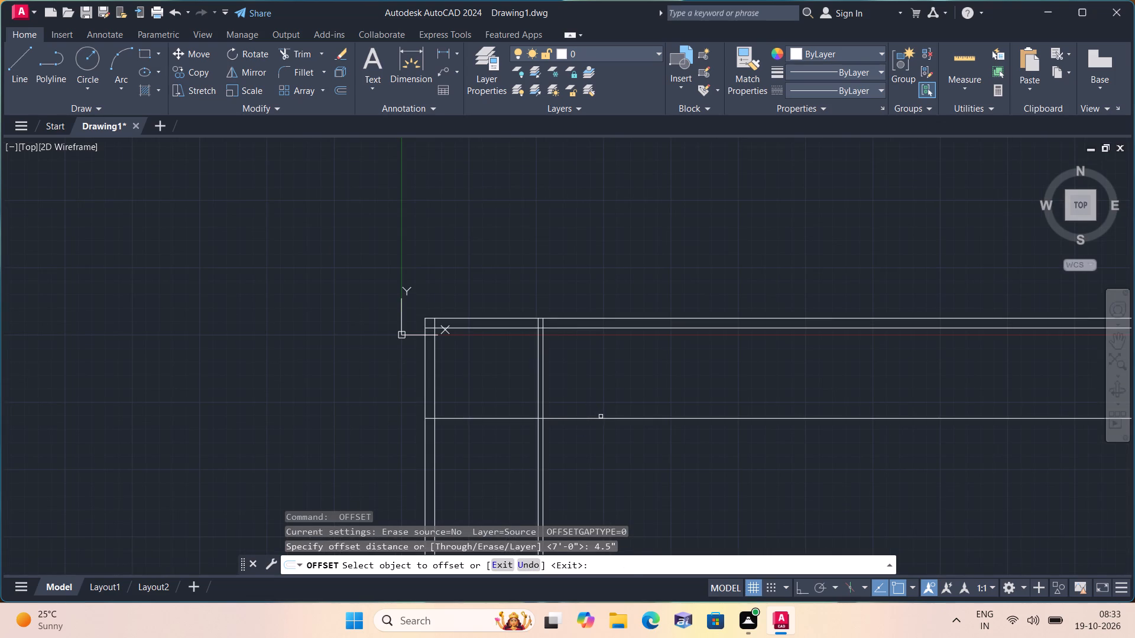
pyautogui.click(602, 418)
pyautogui.click(614, 460)
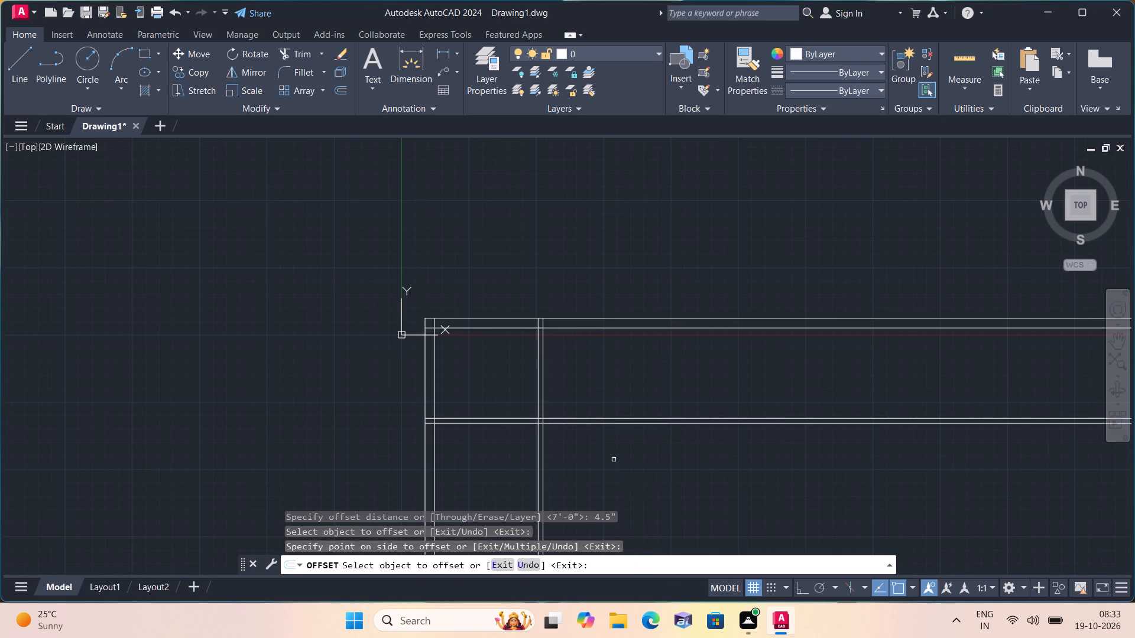
pyautogui.moveTo(641, 471); pyautogui.dragTo(521, 385, button='middle')
pyautogui.scroll(-1, 521, 385)
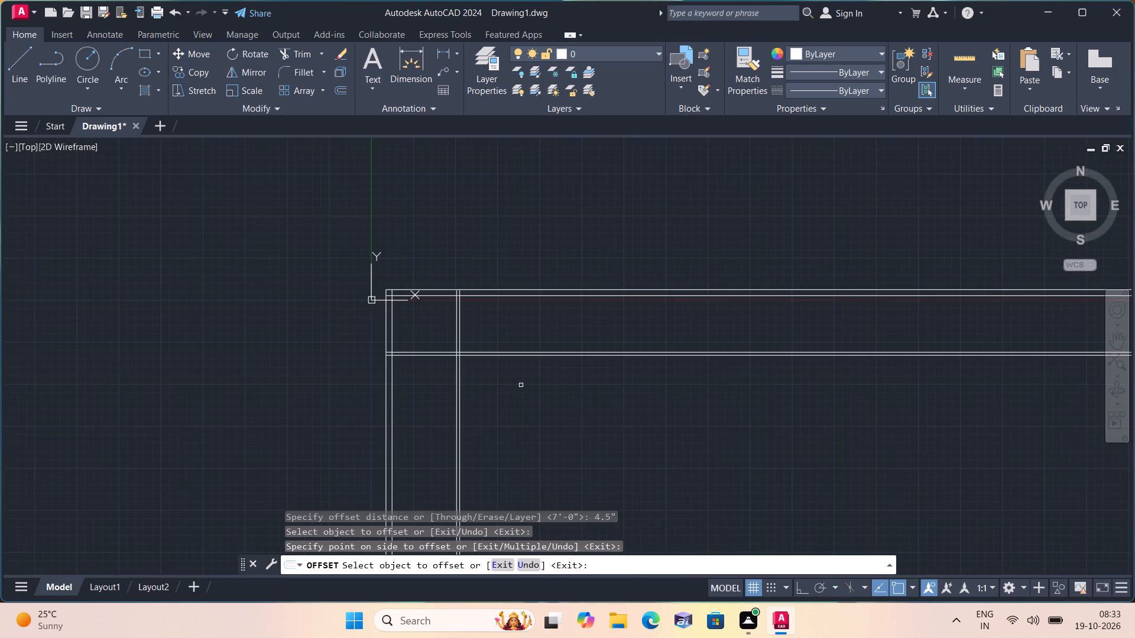
pyautogui.press('space')
# Offset the right face of the first vertical partition 11' to the right to mark the second room's width.
pyautogui.press('space')
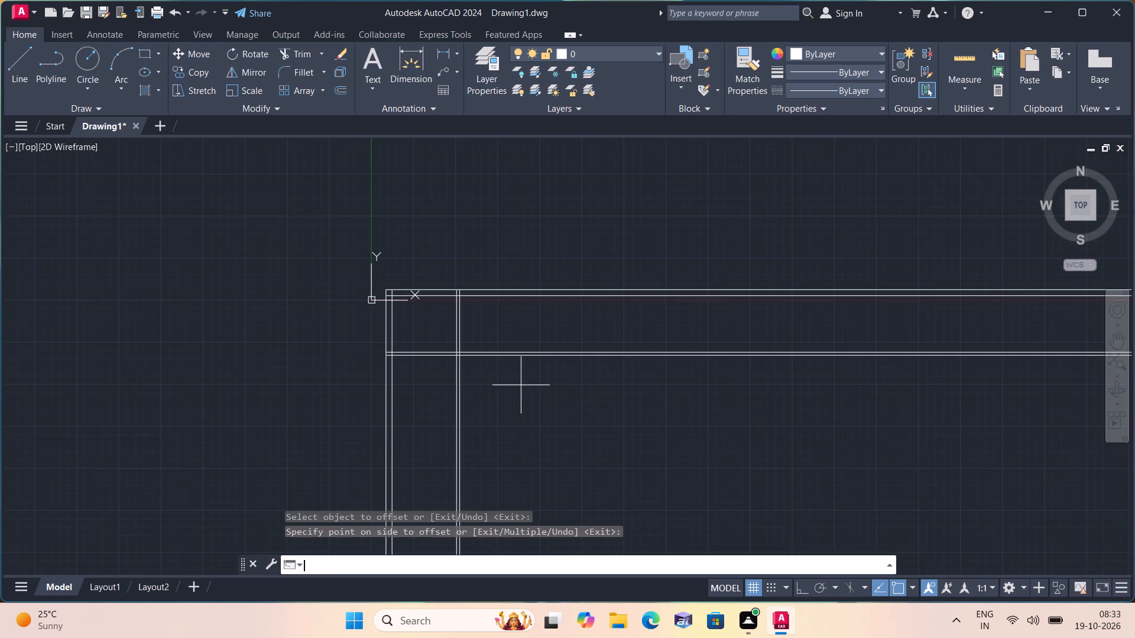
pyautogui.write("11'")
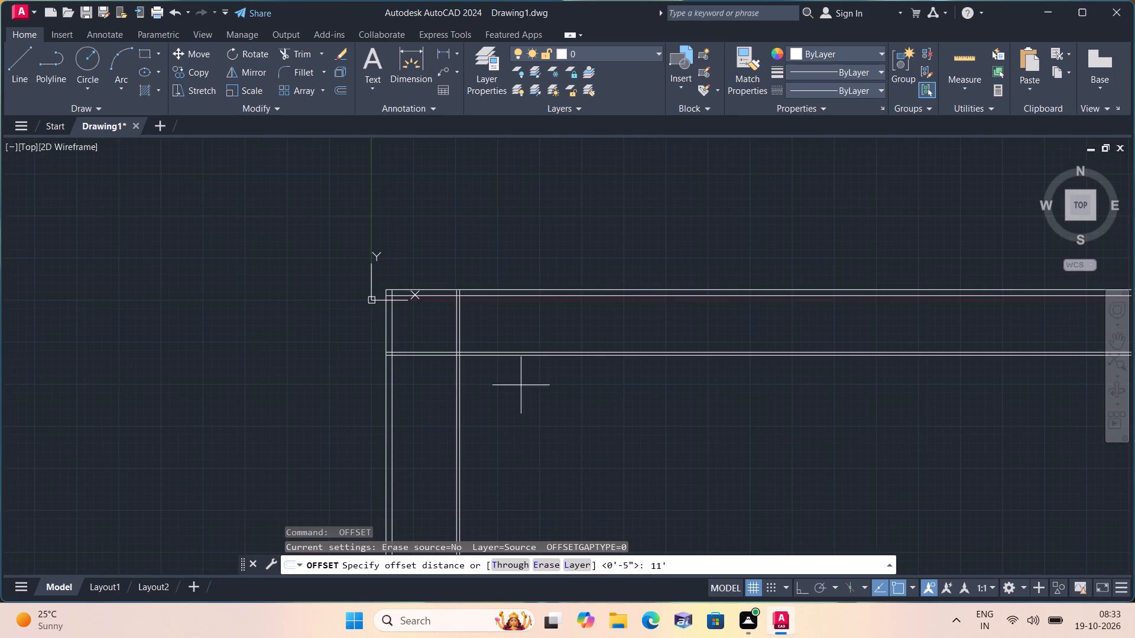
pyautogui.press('space')
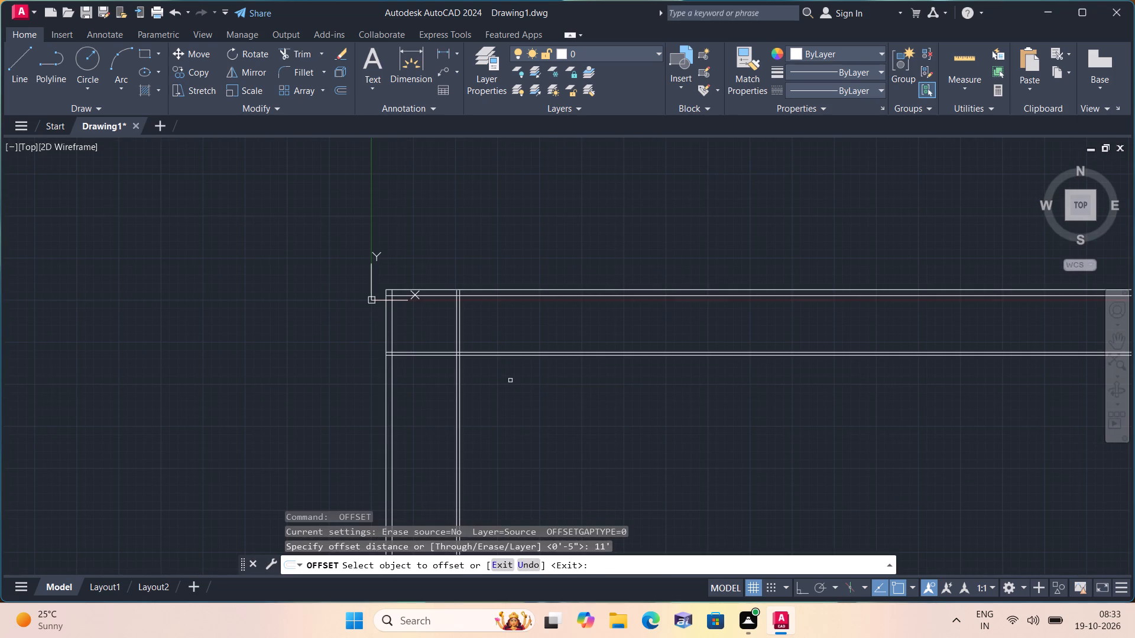
pyautogui.scroll(3, 491, 376)
pyautogui.click(358, 366)
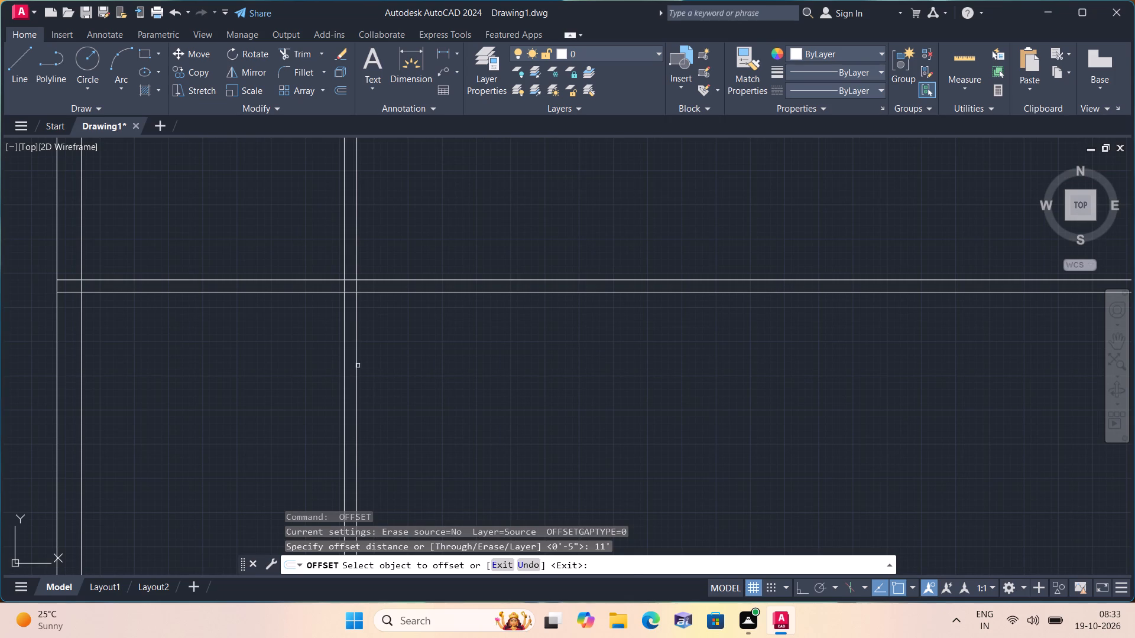
pyautogui.click(549, 382)
pyautogui.scroll(-1, 550, 384)
pyautogui.moveTo(551, 380); pyautogui.dragTo(511, 354, button='middle')
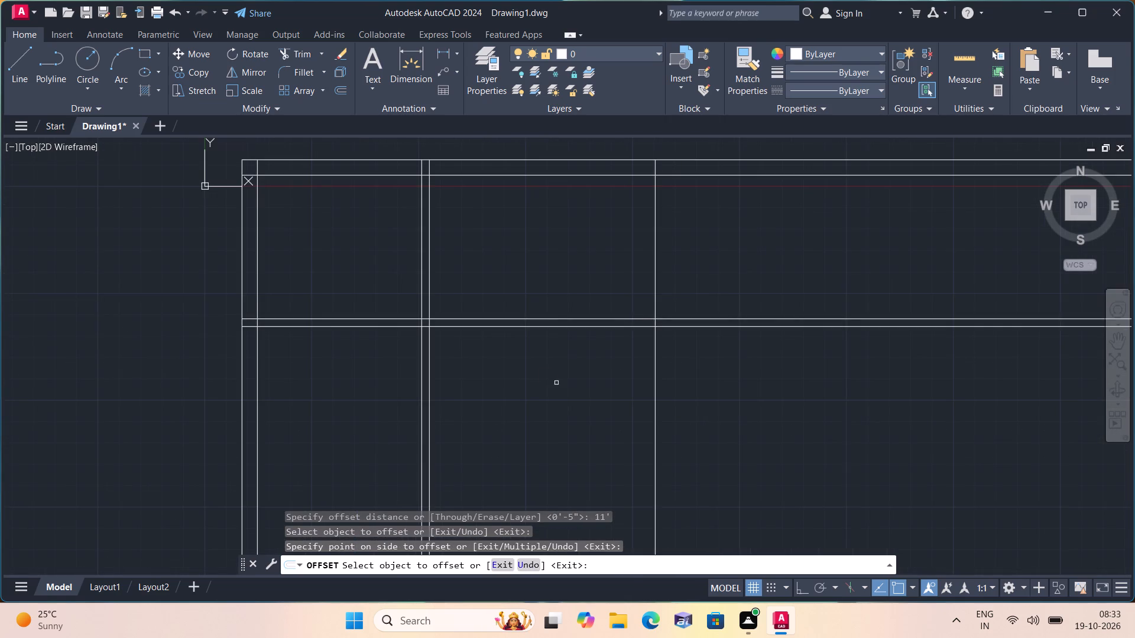
pyautogui.moveTo(511, 354); pyautogui.dragTo(490, 333, button='middle')
pyautogui.scroll(-1, 490, 333)
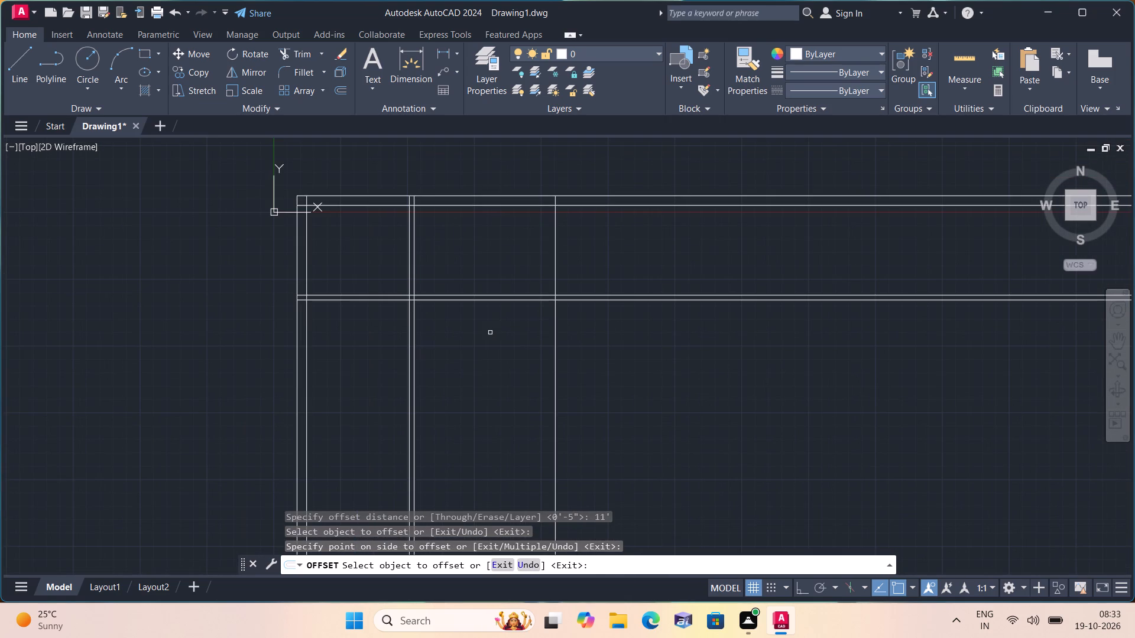
pyautogui.press('space')
# Offset the second room's width line 4.5" to the right to form the second vertical partition.
pyautogui.press('space')
pyautogui.write('4.5"')
pyautogui.press('space')
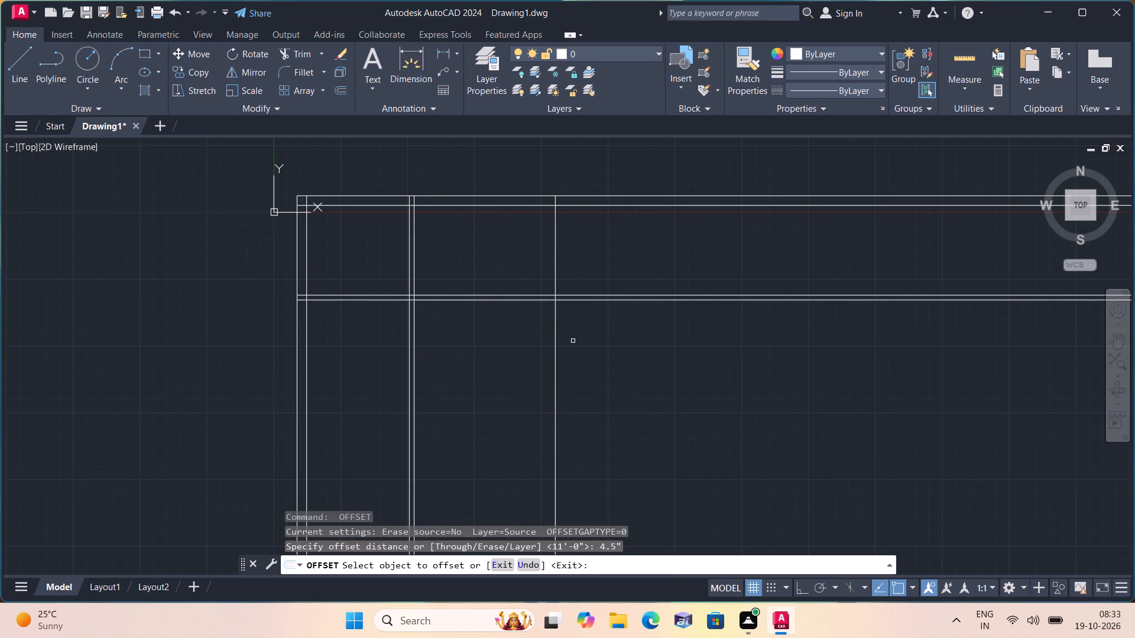
pyautogui.click(553, 333)
pyautogui.click(557, 334)
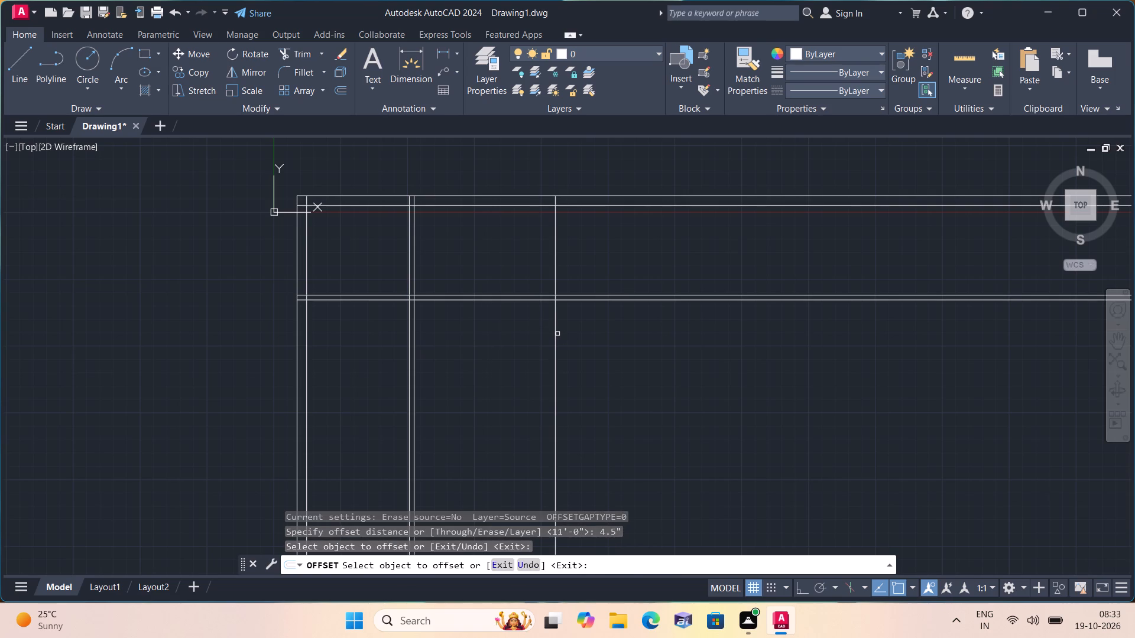
pyautogui.click(611, 337)
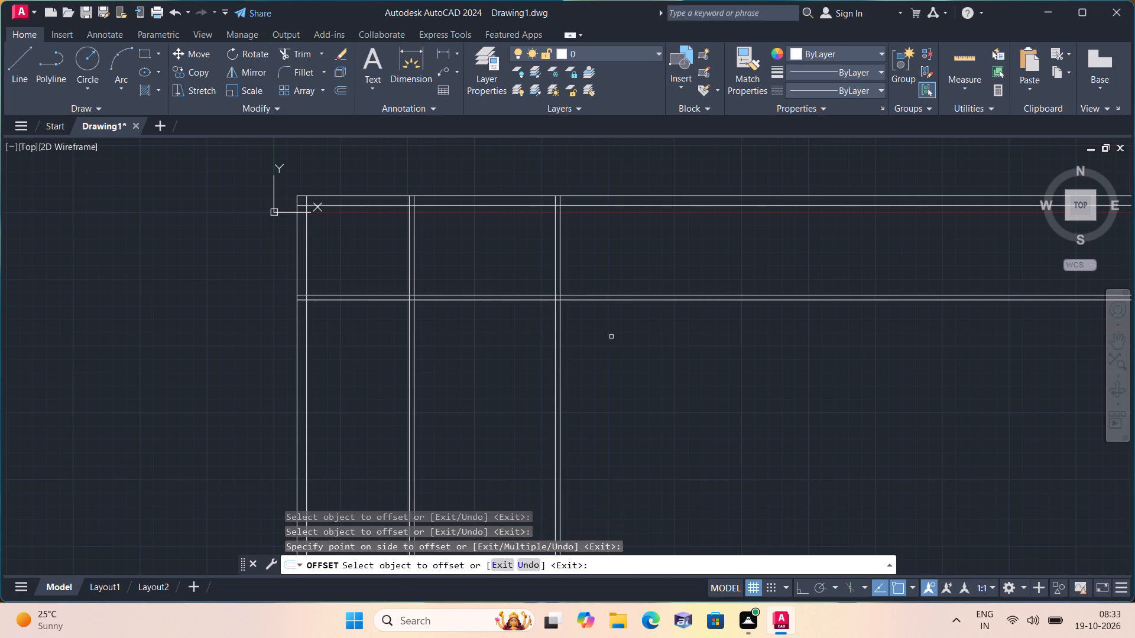
pyautogui.press('space')
# Offset the right face of the second vertical partition 11' to the right to mark the third room's width.
pyautogui.press('space')
pyautogui.write("11'")
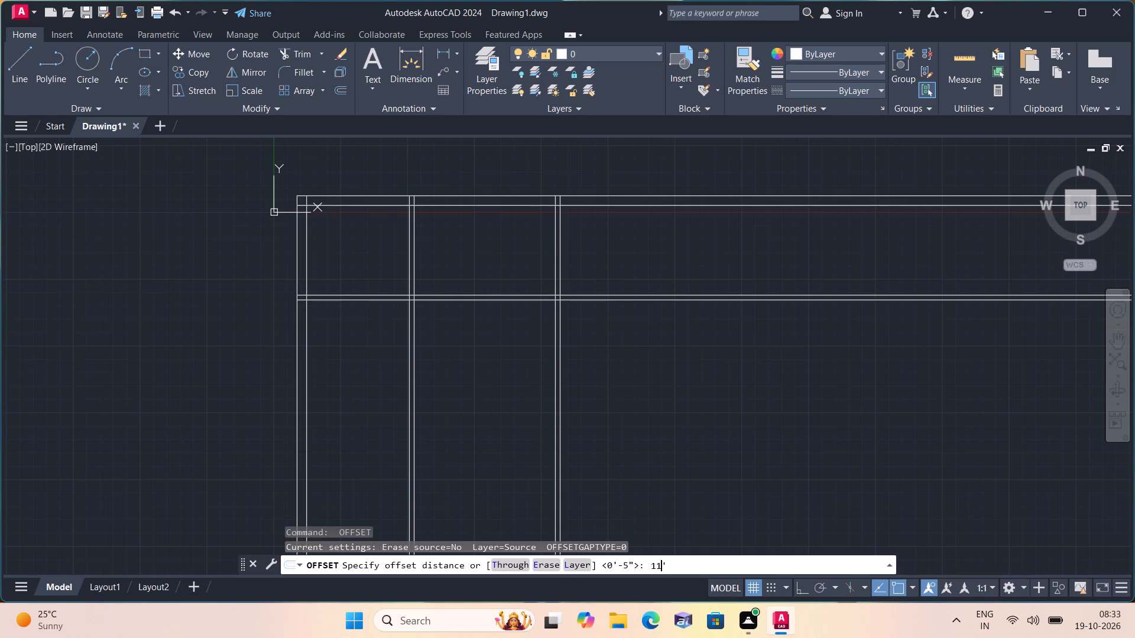
pyautogui.press('space')
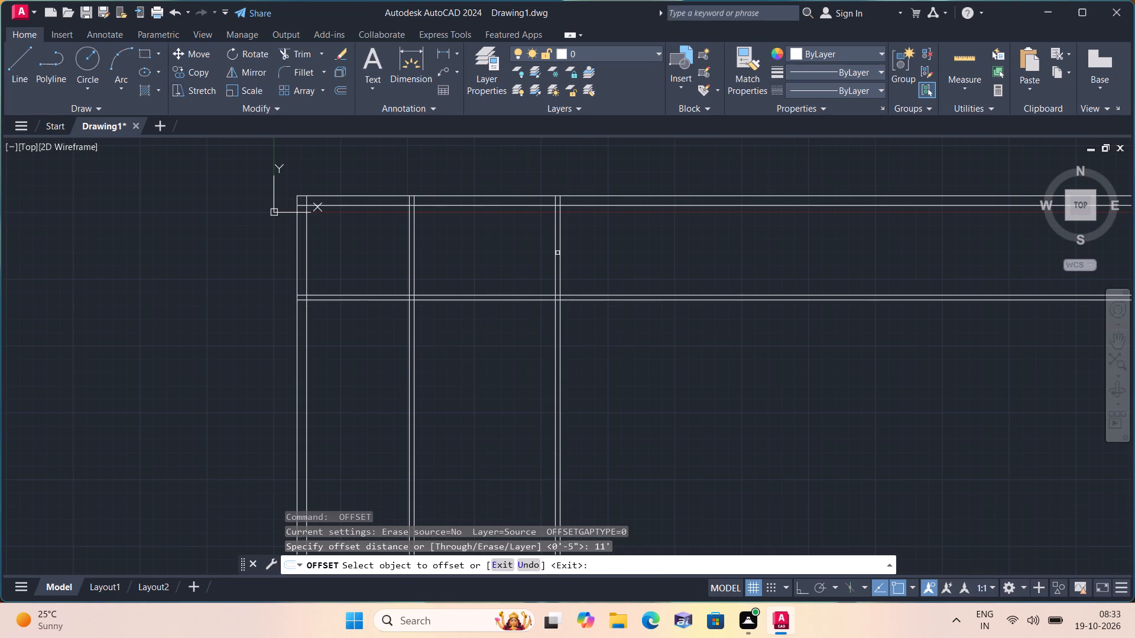
pyautogui.click(560, 257)
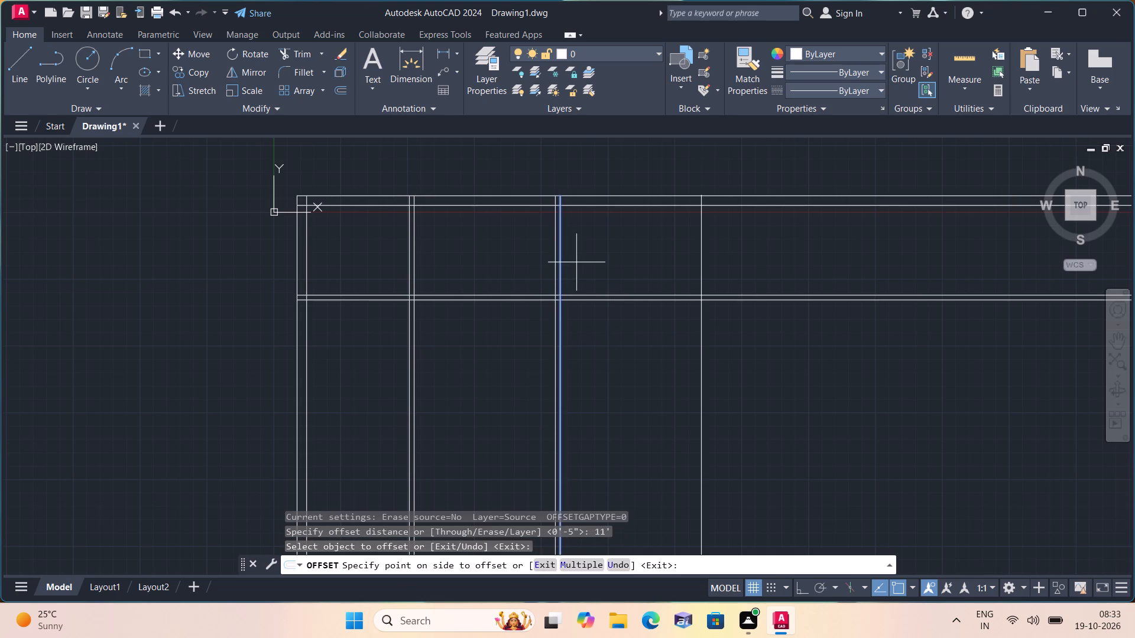
pyautogui.click(667, 269)
pyautogui.press('space')
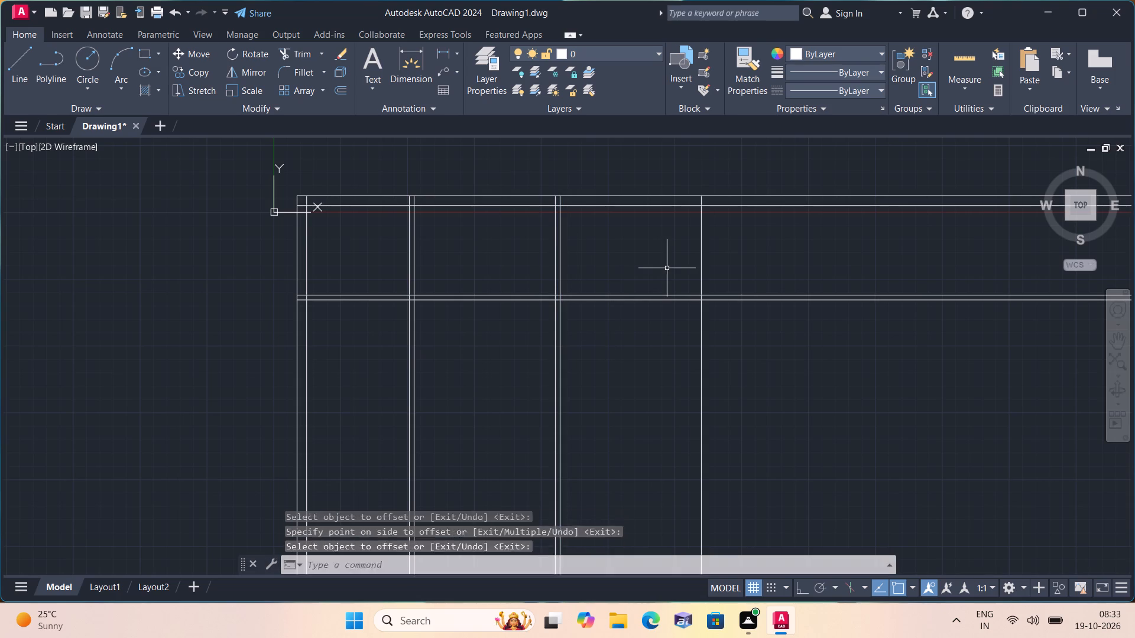
# Offset the third room's width line 9" to the right to form the right outer wall.
pyautogui.press('space')
pyautogui.write('9"')
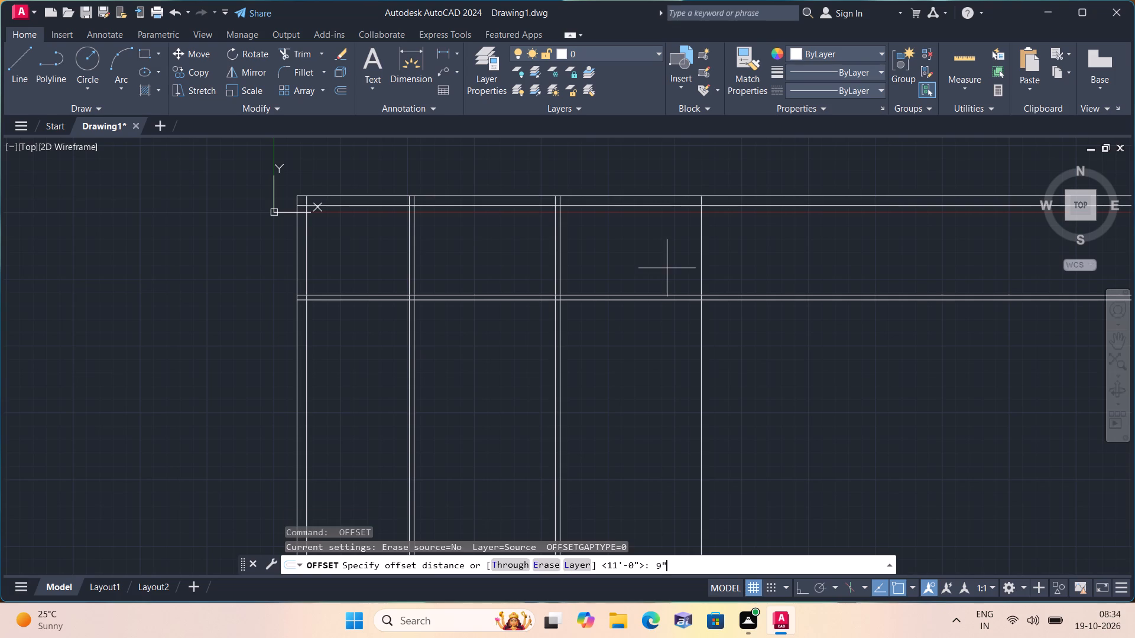
pyautogui.press('space')
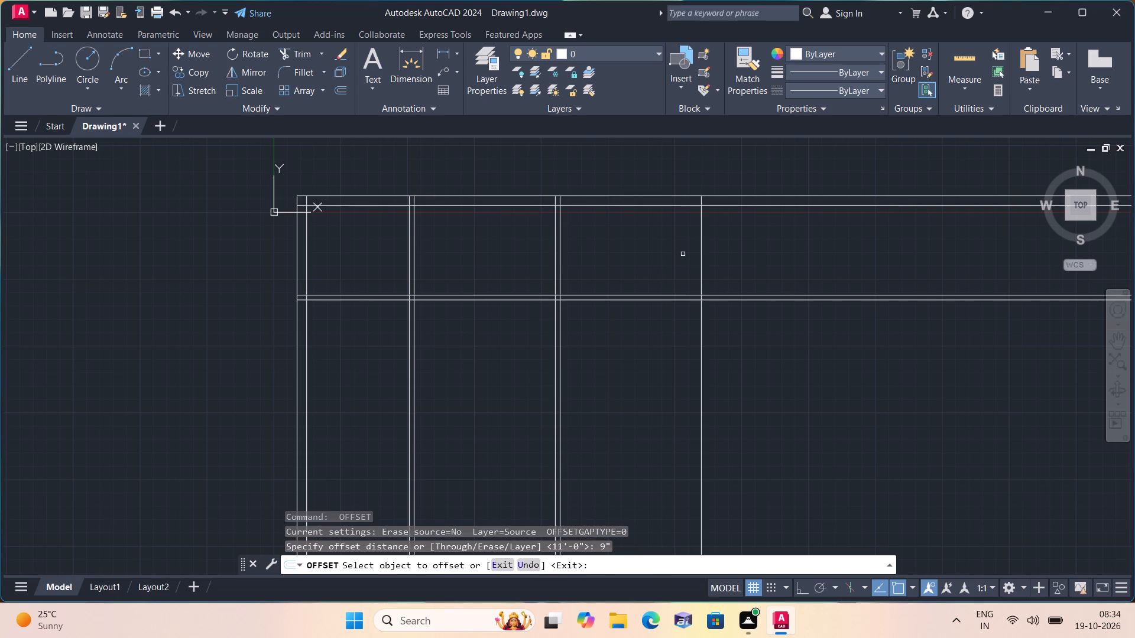
pyautogui.moveTo(701, 269); pyautogui.dragTo(708, 275)
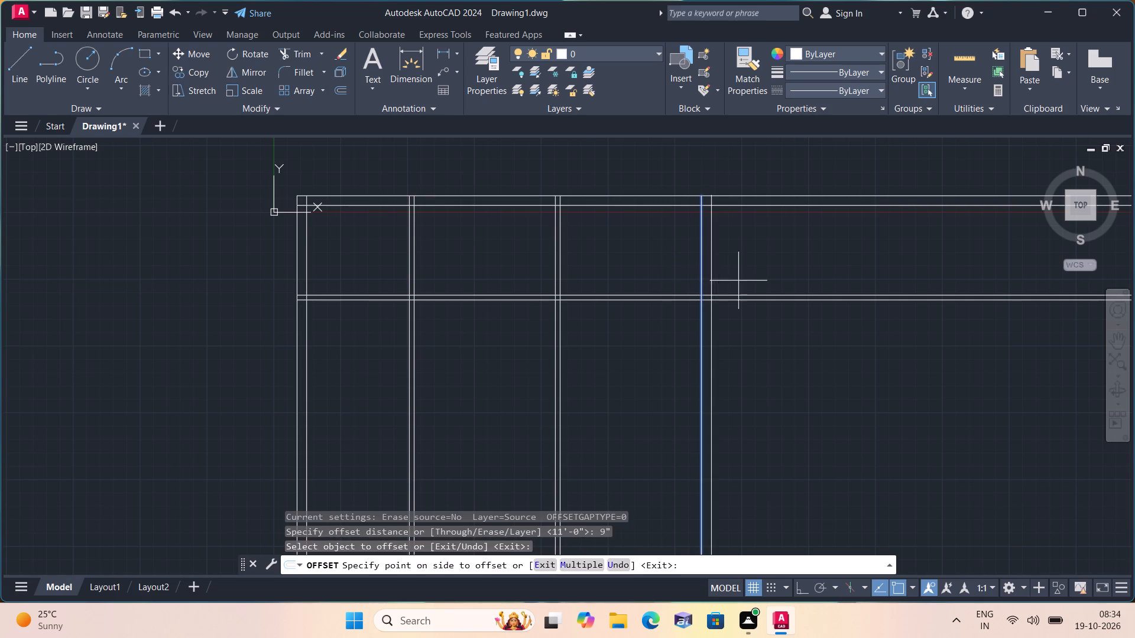
pyautogui.click(797, 281)
pyautogui.press('space')
# Trim all four horizontal lines where they extend beyond the outer face of the right wall.
pyautogui.write('trim')
pyautogui.press('space')
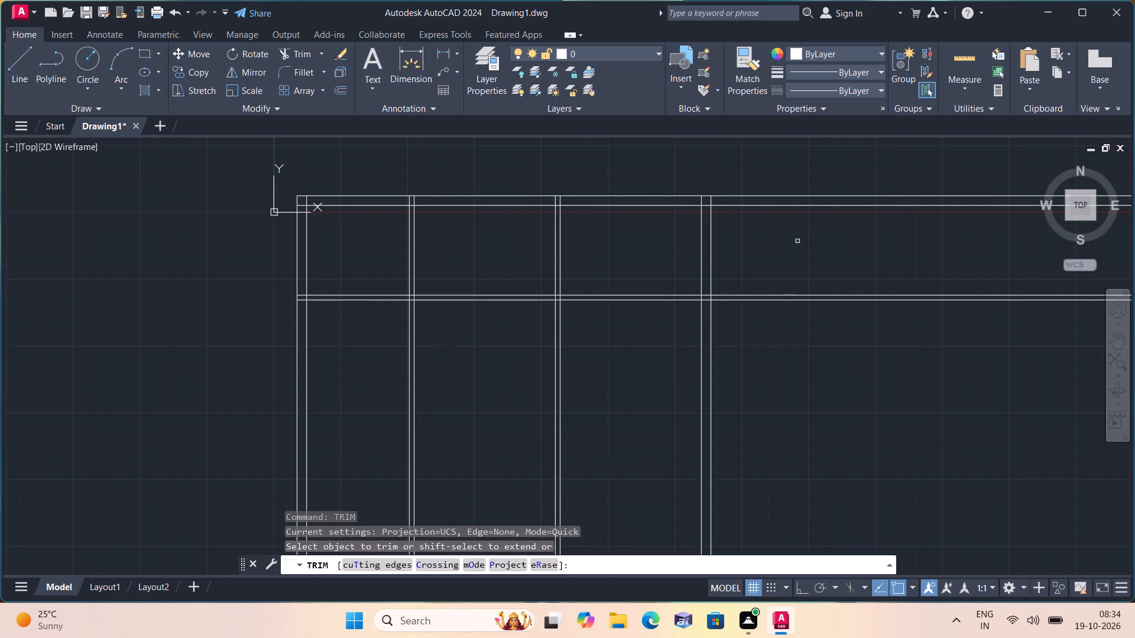
pyautogui.moveTo(799, 175); pyautogui.dragTo(836, 390)
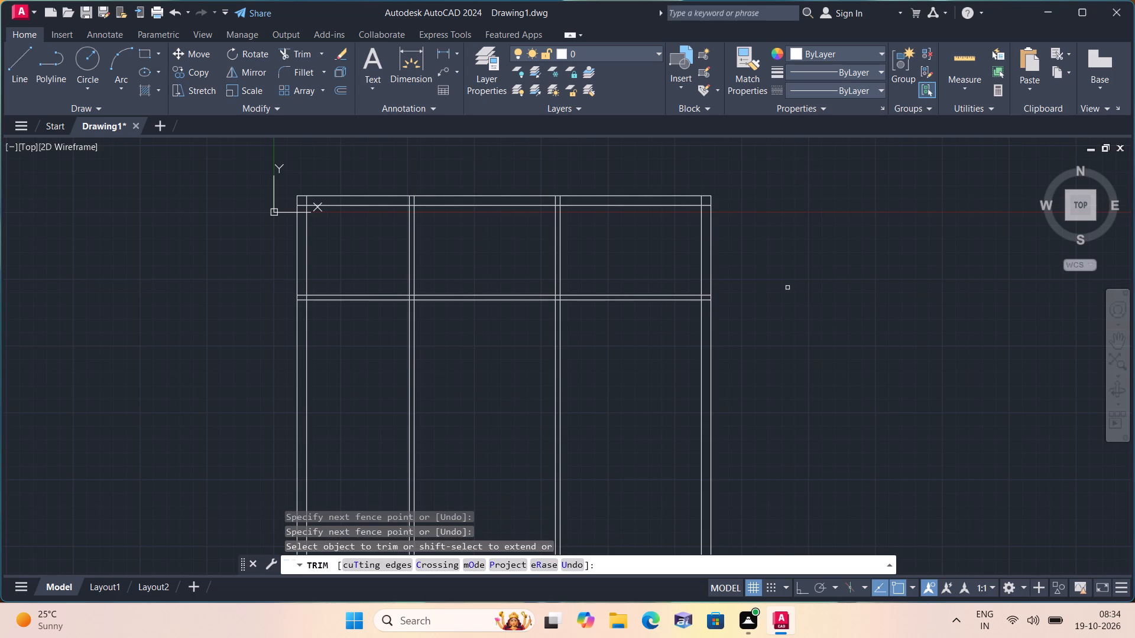
pyautogui.press('space')
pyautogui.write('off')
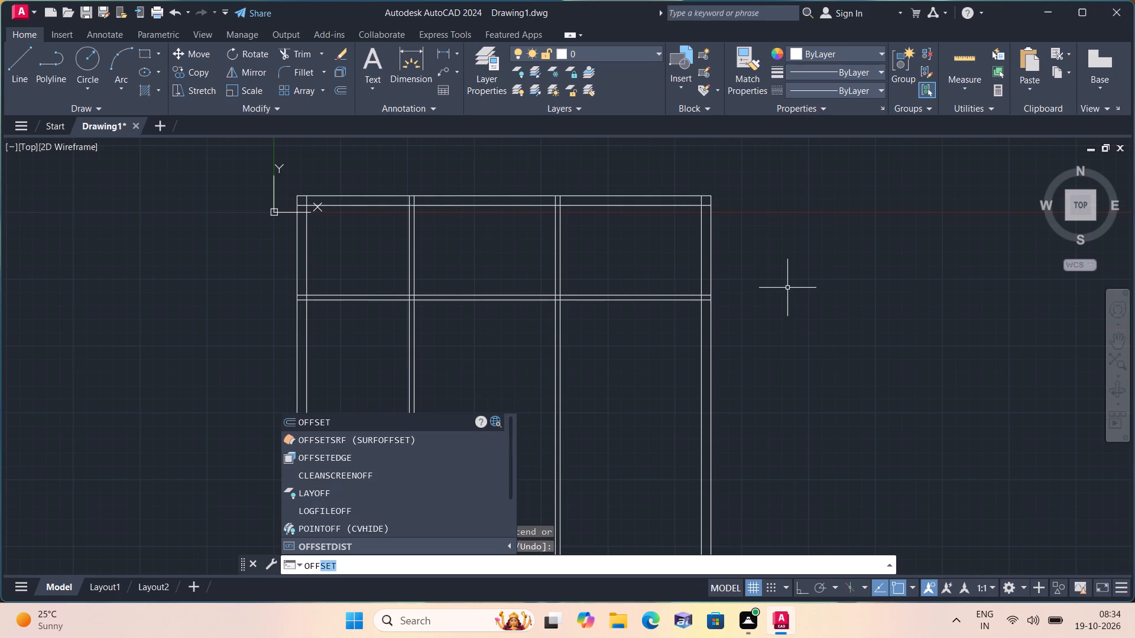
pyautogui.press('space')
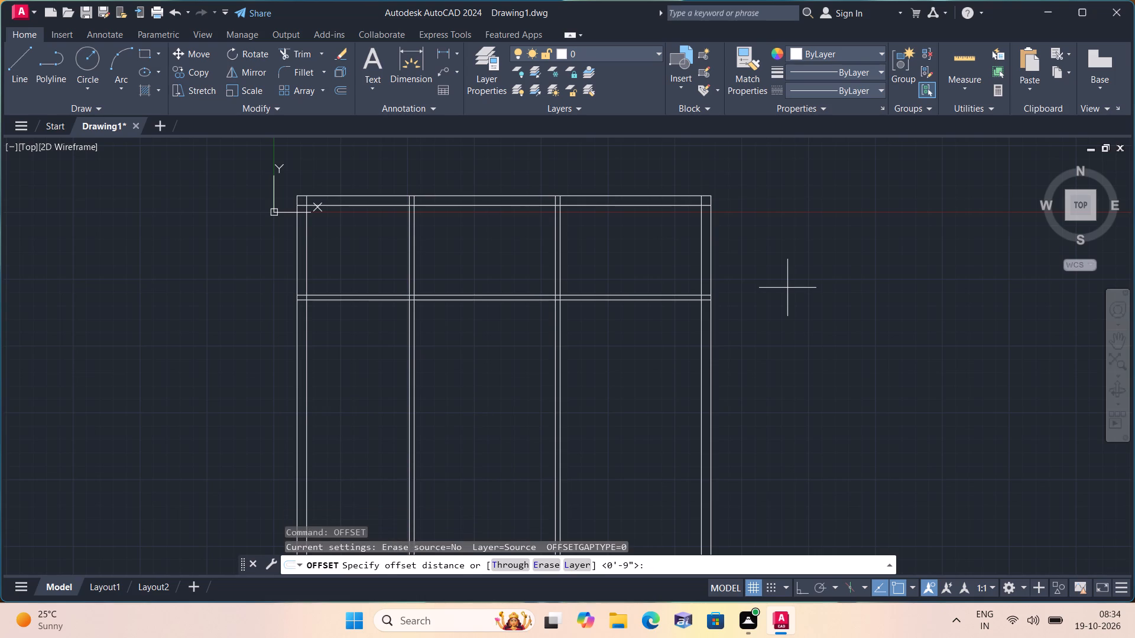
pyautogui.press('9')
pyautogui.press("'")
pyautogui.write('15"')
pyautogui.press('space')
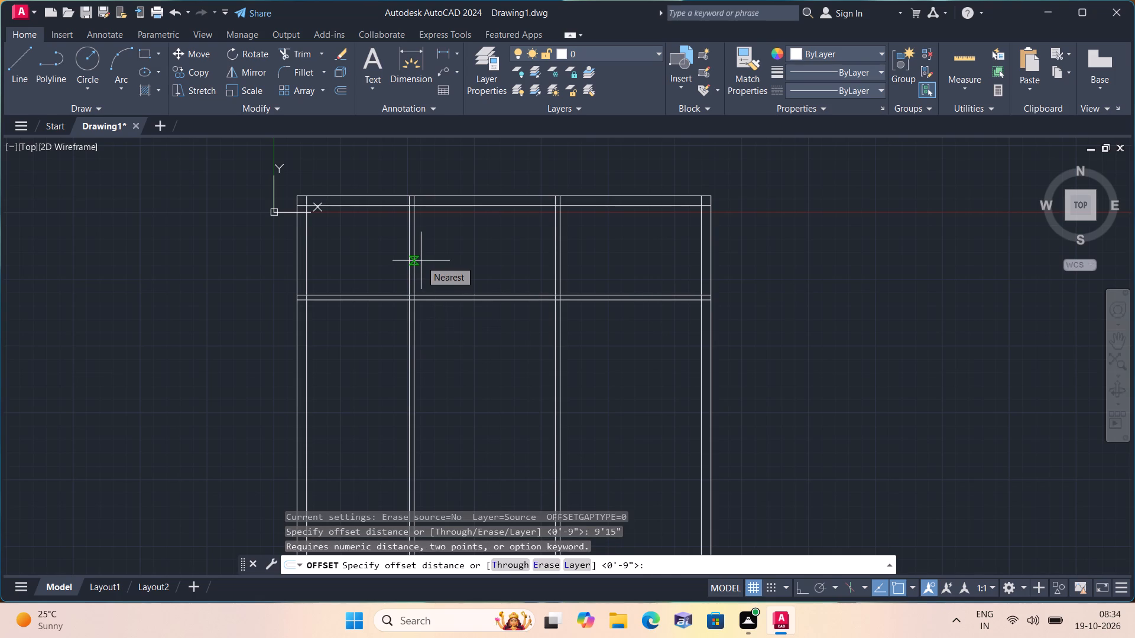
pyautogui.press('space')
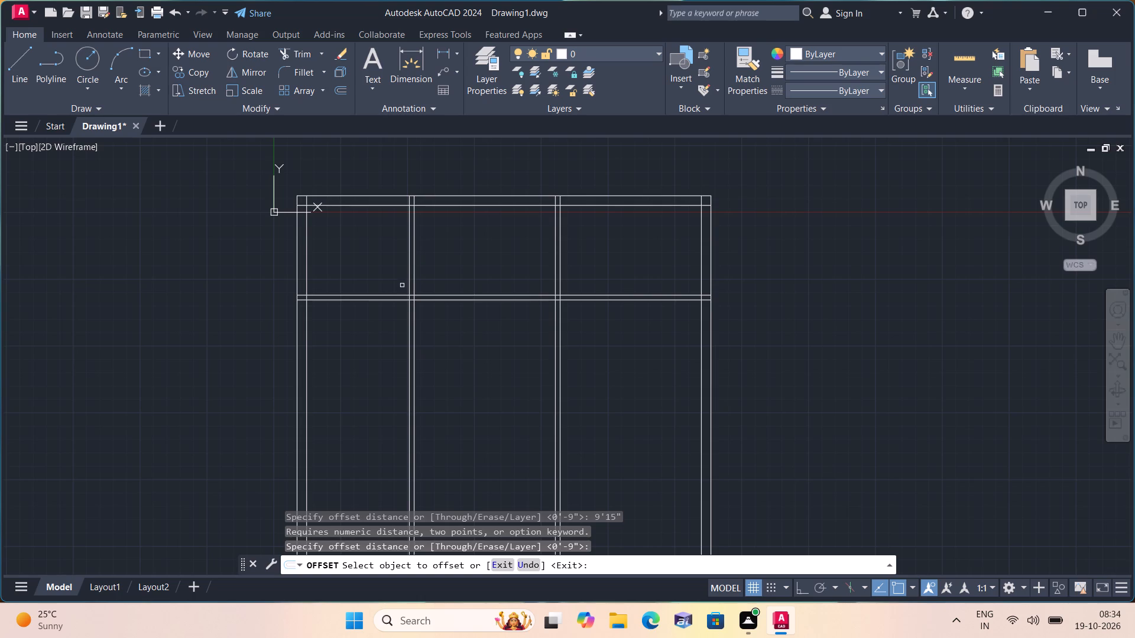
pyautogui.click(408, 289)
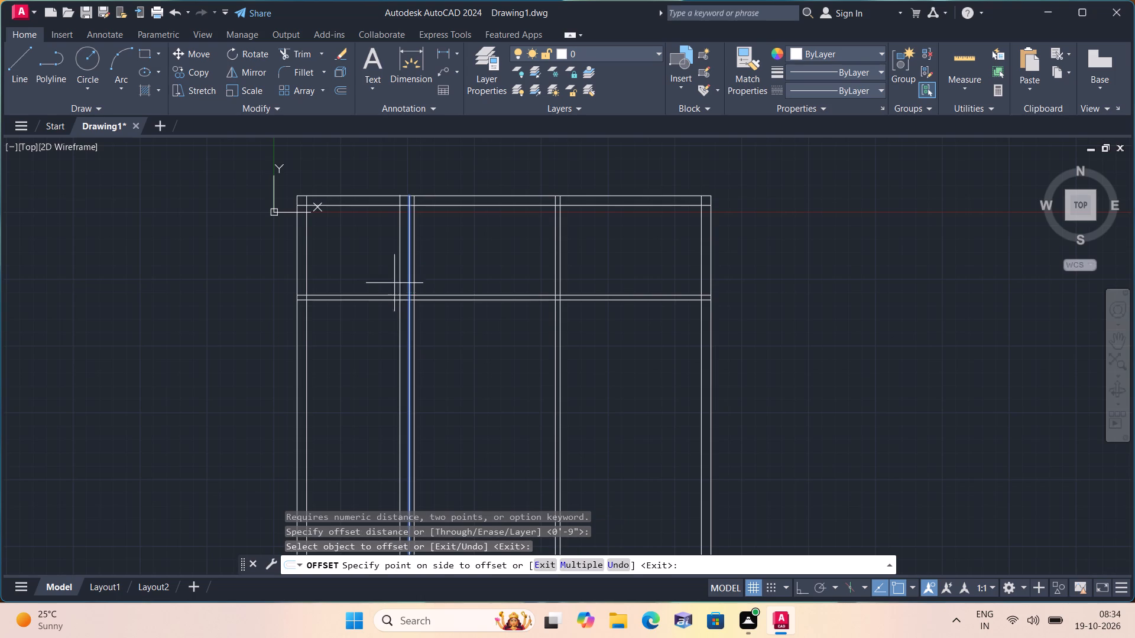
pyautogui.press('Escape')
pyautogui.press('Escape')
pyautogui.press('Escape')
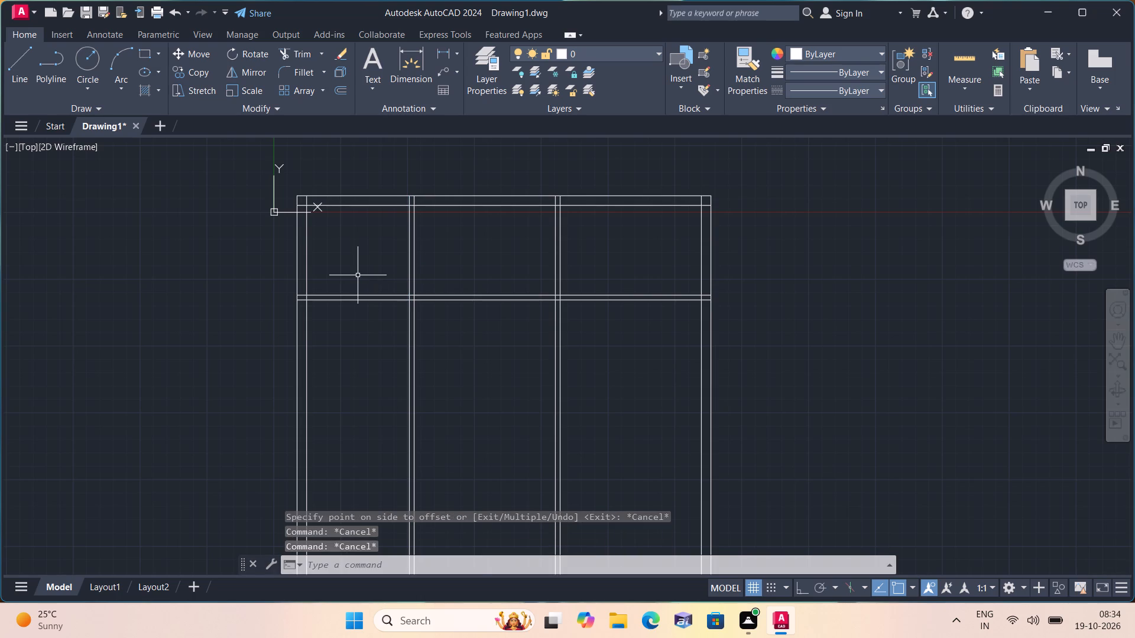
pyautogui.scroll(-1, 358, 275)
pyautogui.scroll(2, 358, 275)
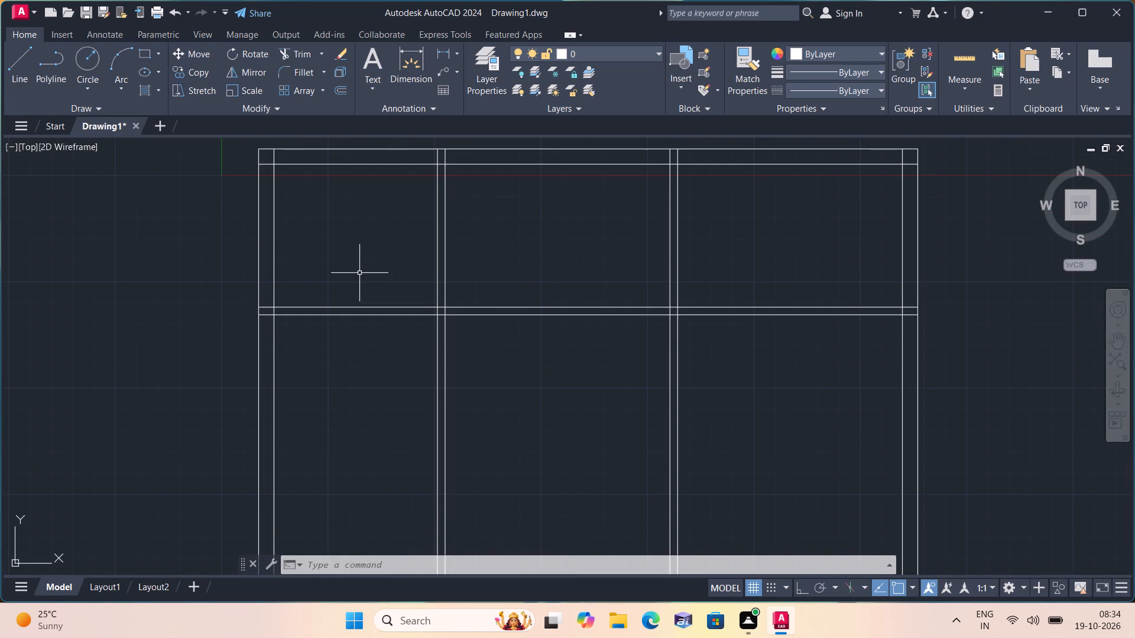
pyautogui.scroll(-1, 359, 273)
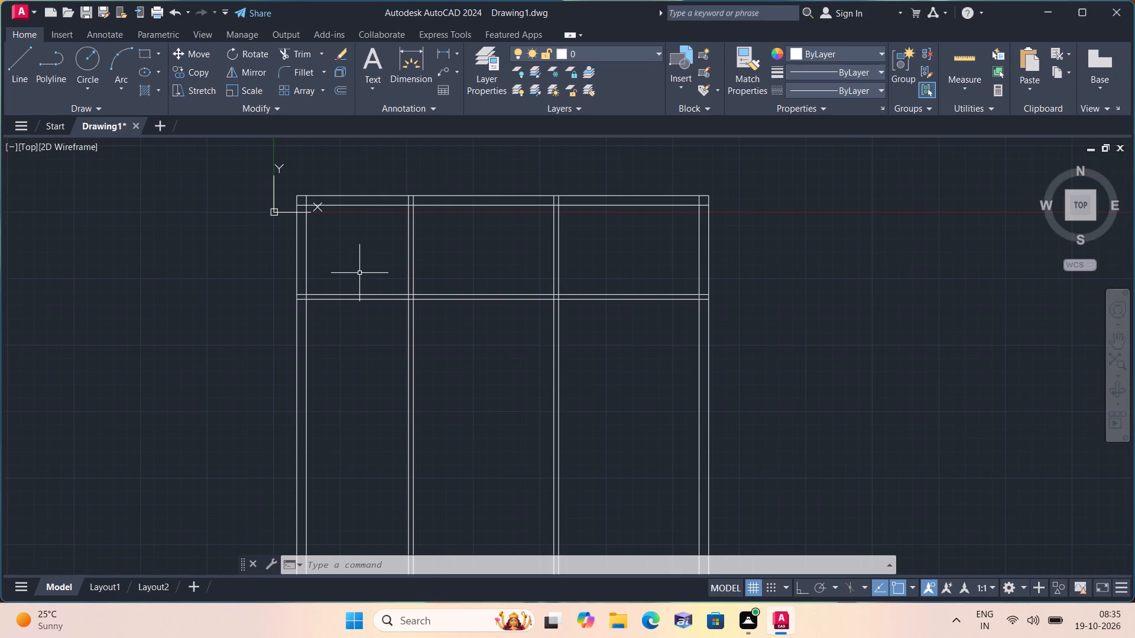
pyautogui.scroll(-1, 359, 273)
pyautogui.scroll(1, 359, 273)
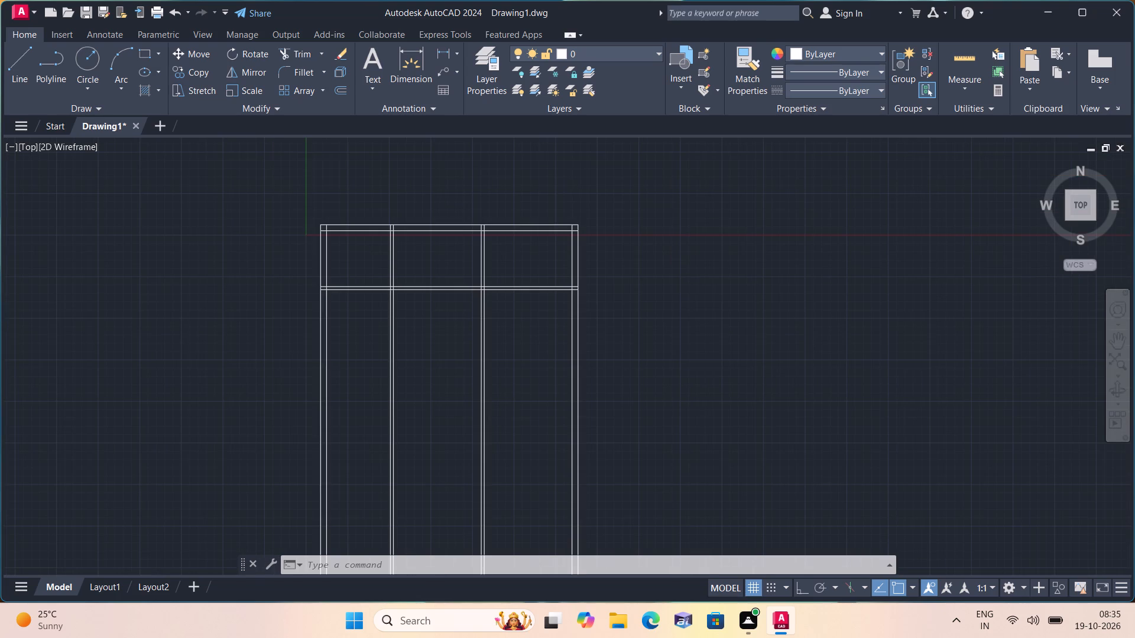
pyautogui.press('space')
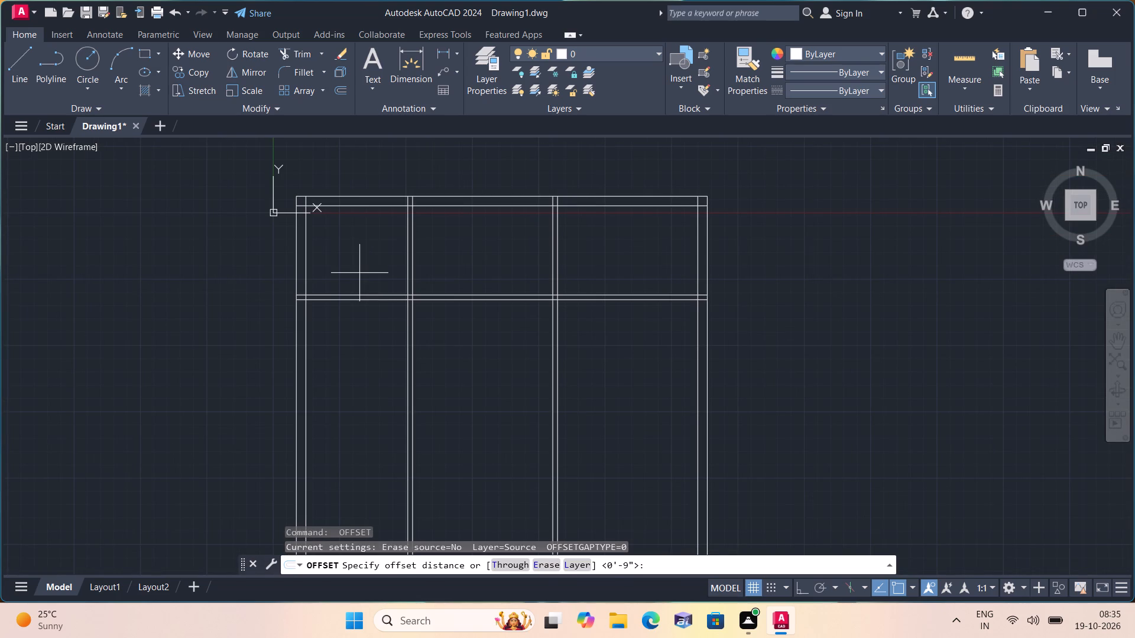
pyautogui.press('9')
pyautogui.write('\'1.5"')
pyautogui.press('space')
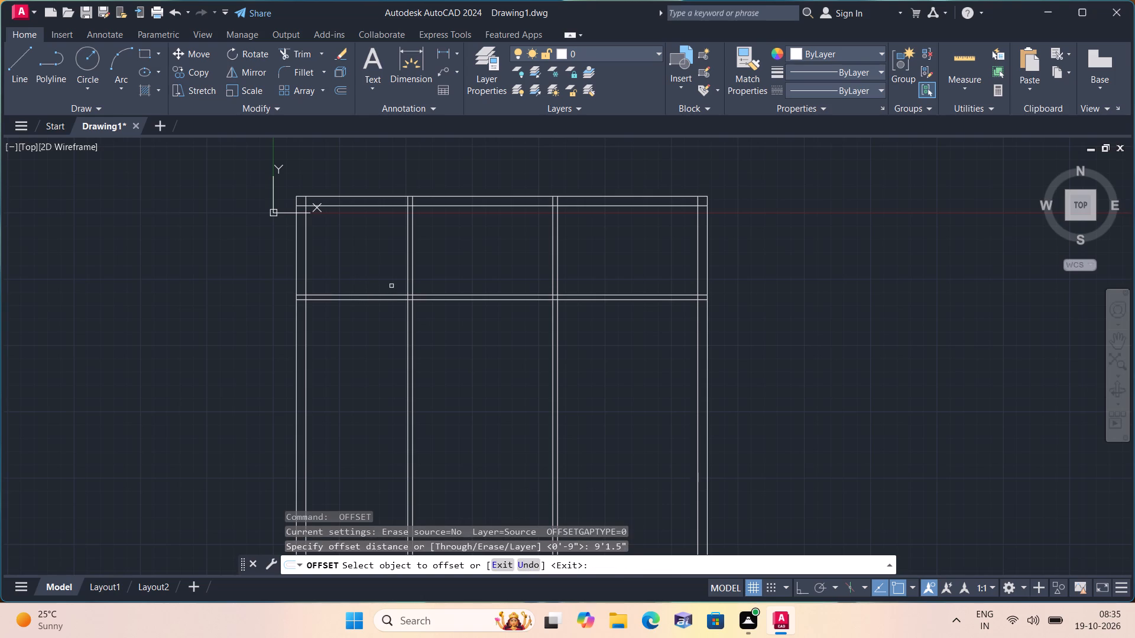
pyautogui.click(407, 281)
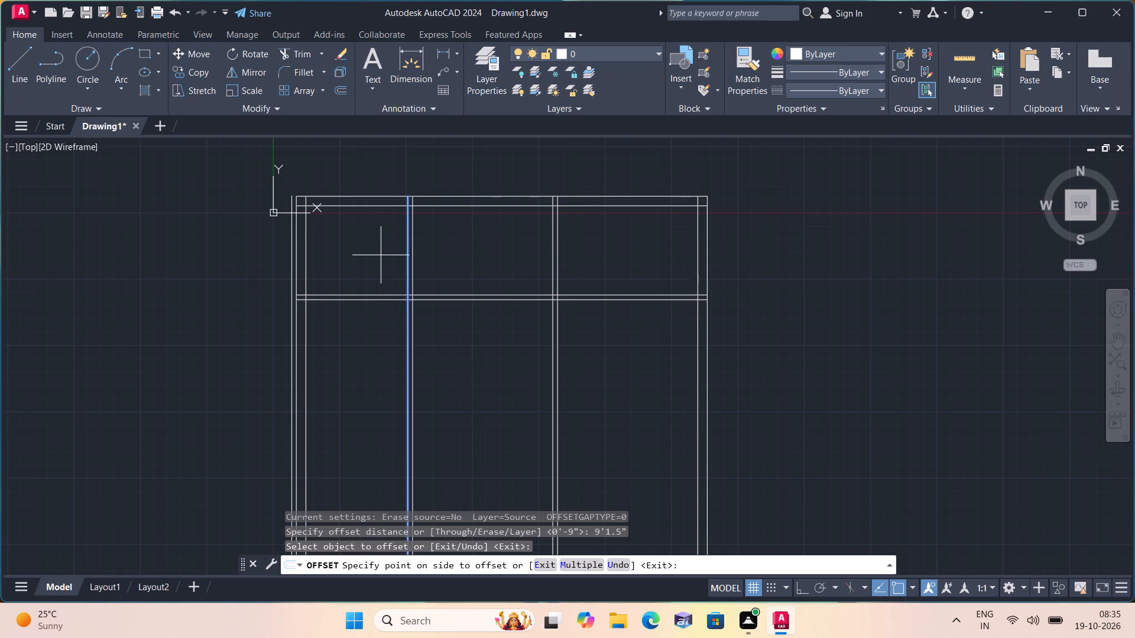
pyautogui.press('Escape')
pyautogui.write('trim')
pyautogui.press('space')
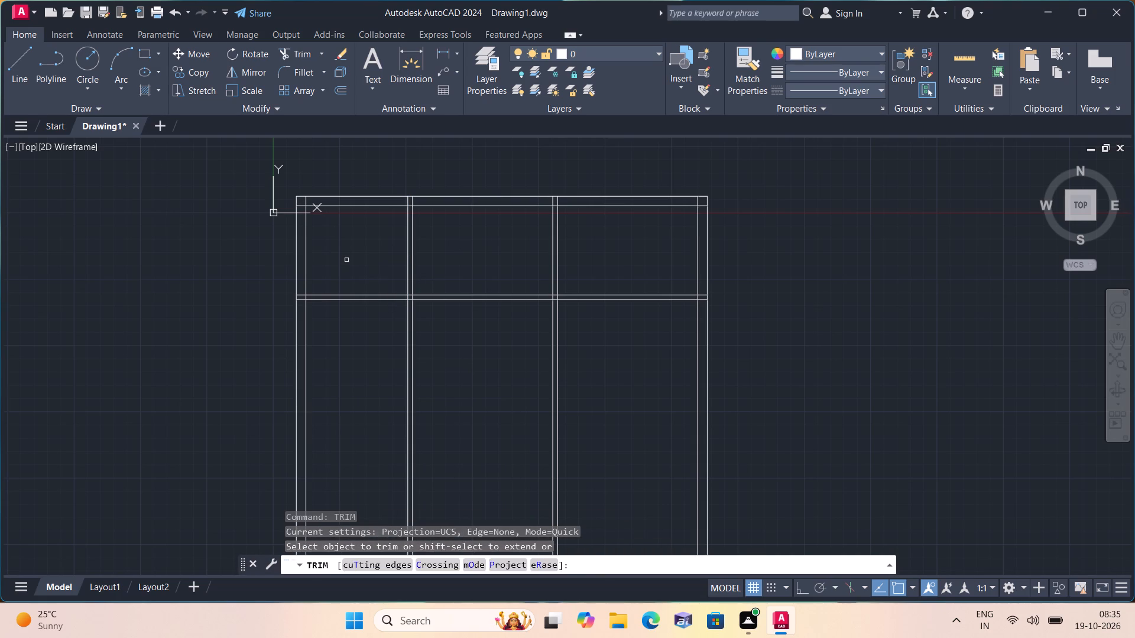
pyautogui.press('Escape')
# Erase the four vertical lines forming the left outer wall and the first vertical partition.
pyautogui.click(475, 398)
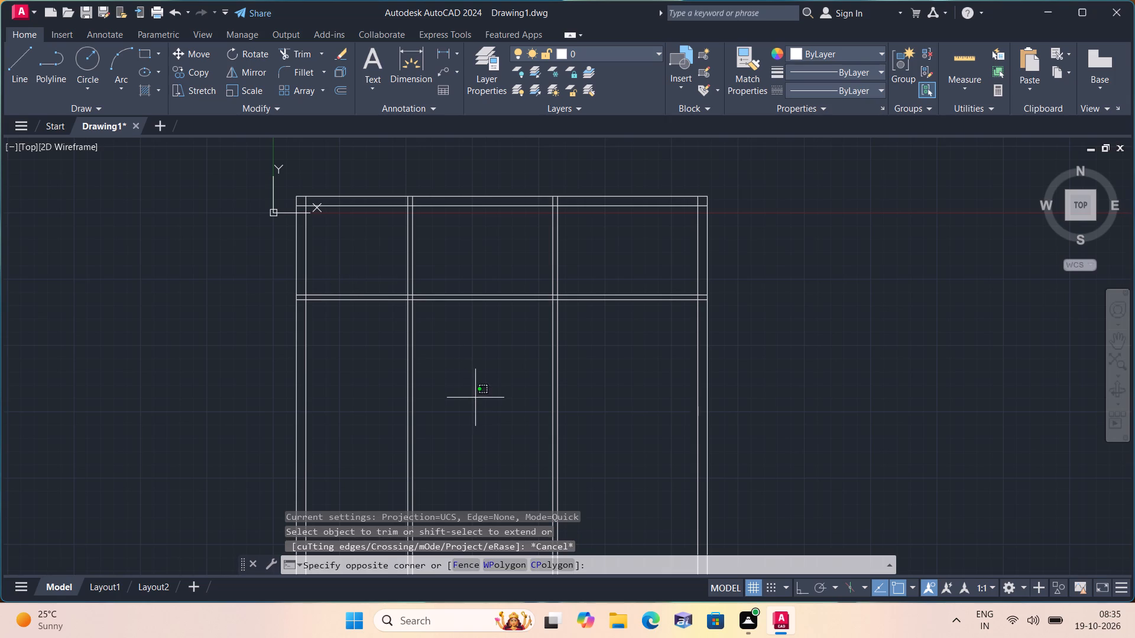
pyautogui.click(251, 375)
pyautogui.press('Delete')
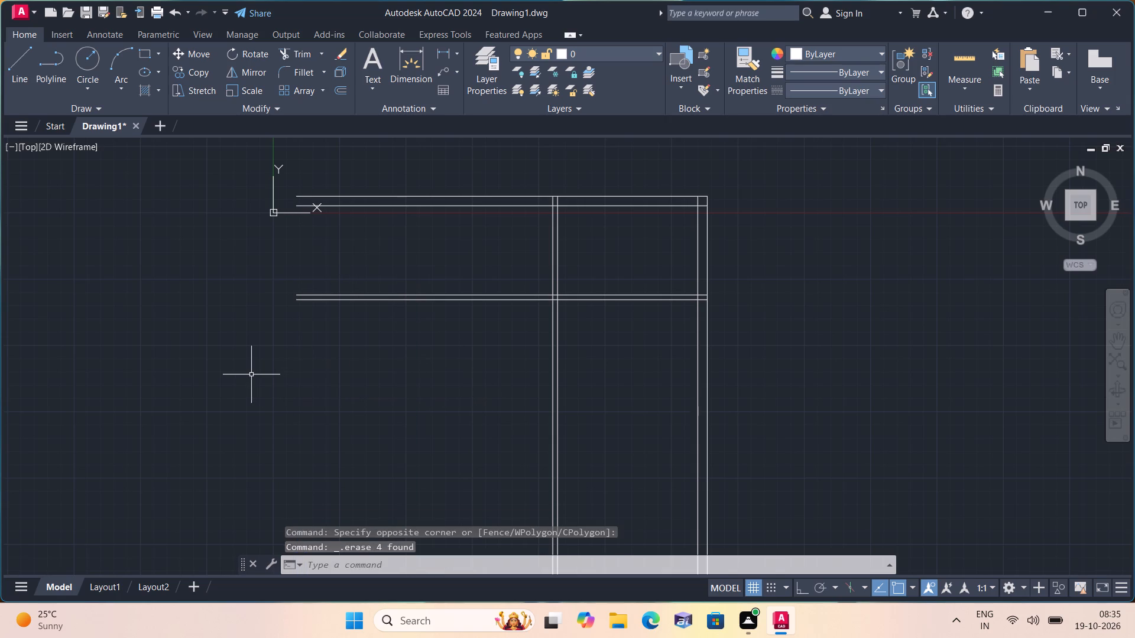
# Offset the left face of the second vertical partition 11' to the left to mark the middle room's width.
pyautogui.write('off')
pyautogui.press('space')
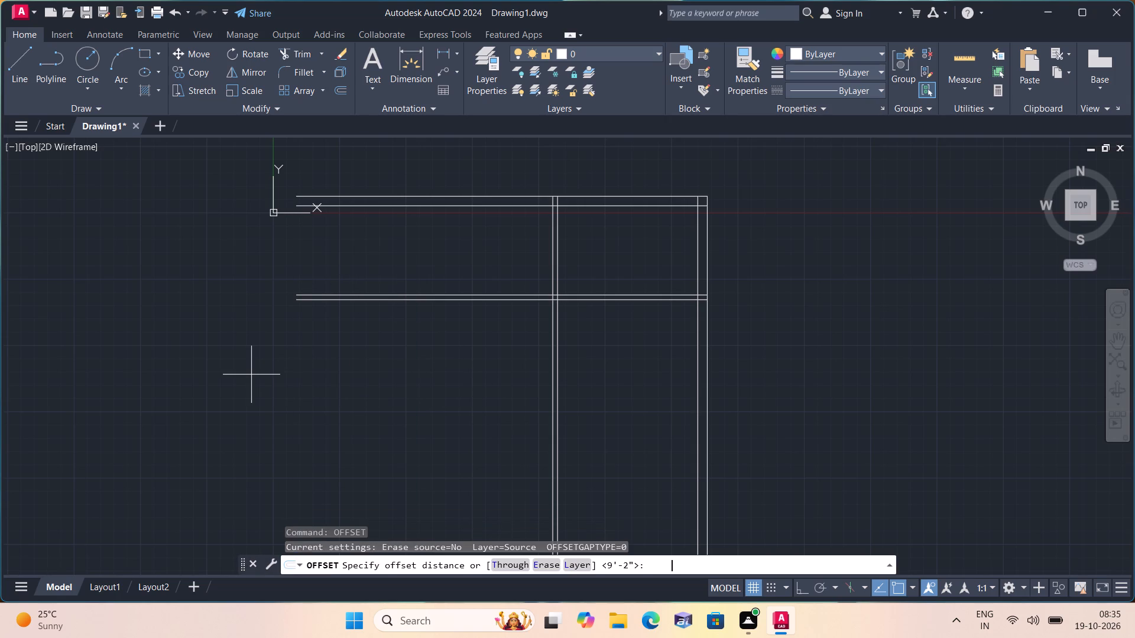
pyautogui.write("11'")
pyautogui.press('space')
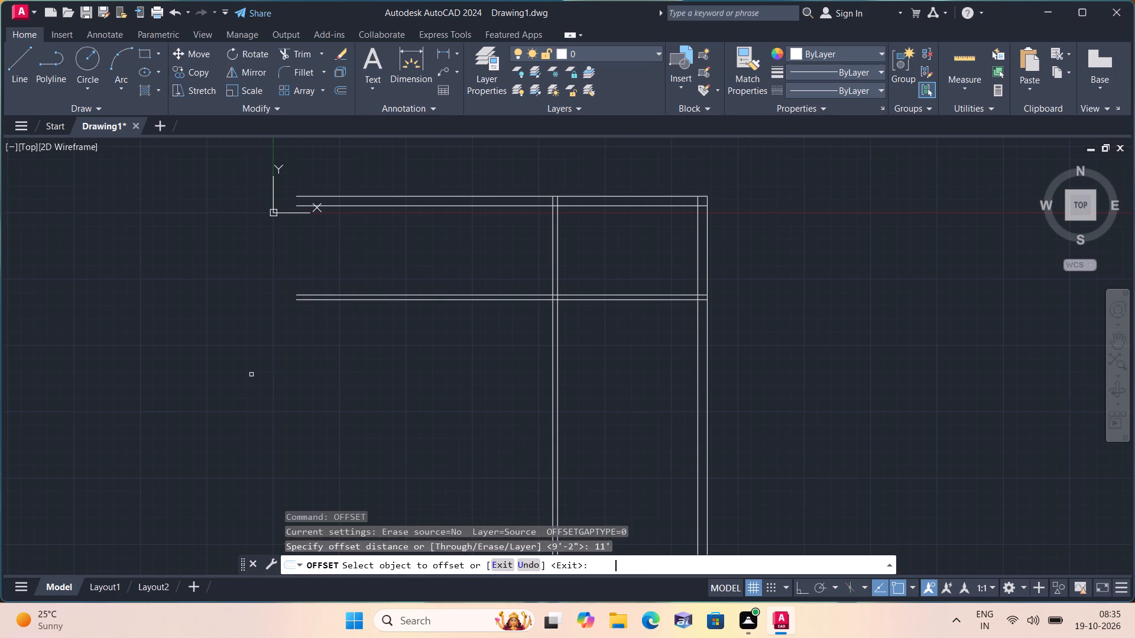
pyautogui.scroll(2, 251, 375)
pyautogui.scroll(-1, 251, 375)
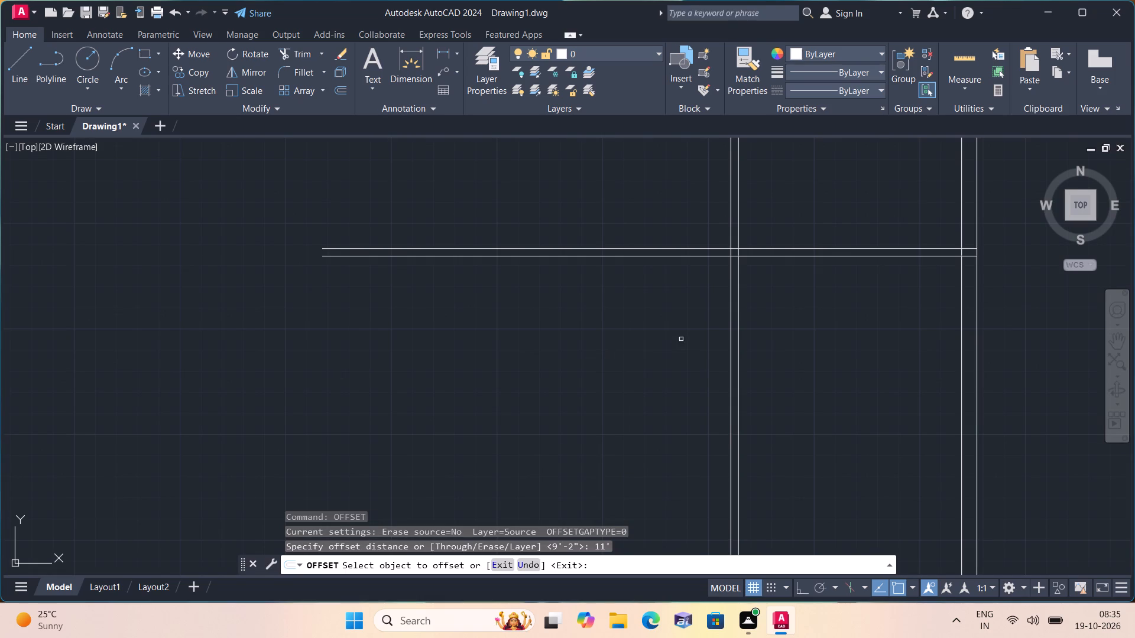
pyautogui.click(730, 365)
pyautogui.click(515, 337)
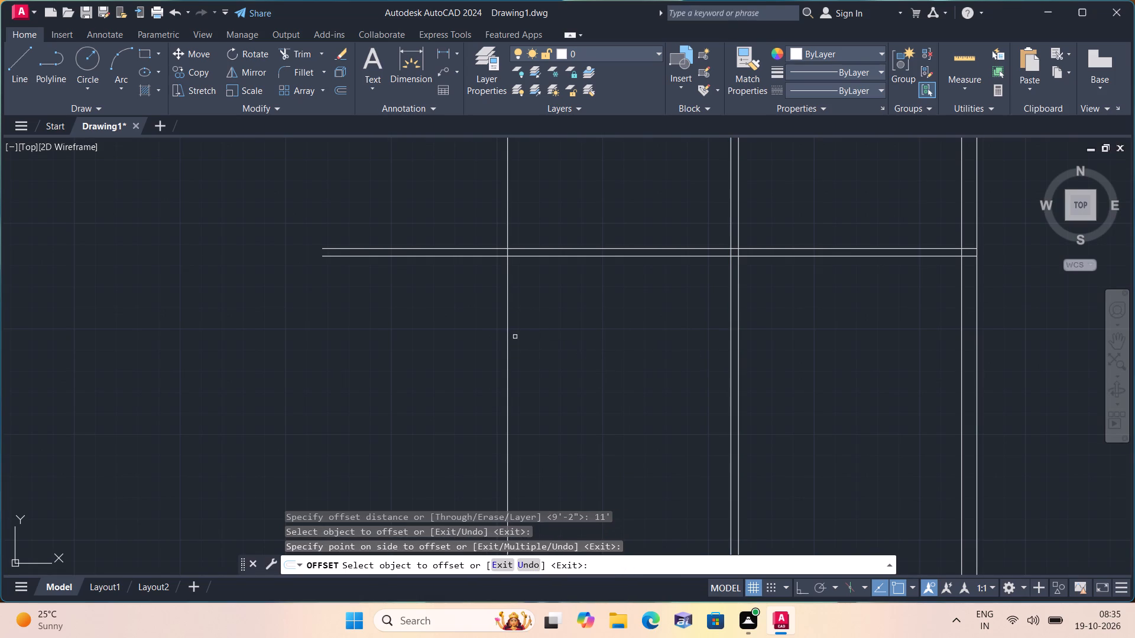
# Offset the middle room's new width line 4.5" to the left to form the first vertical partition again.
pyautogui.press('space')
pyautogui.press('space')
pyautogui.write('4.5"')
pyautogui.press('space')
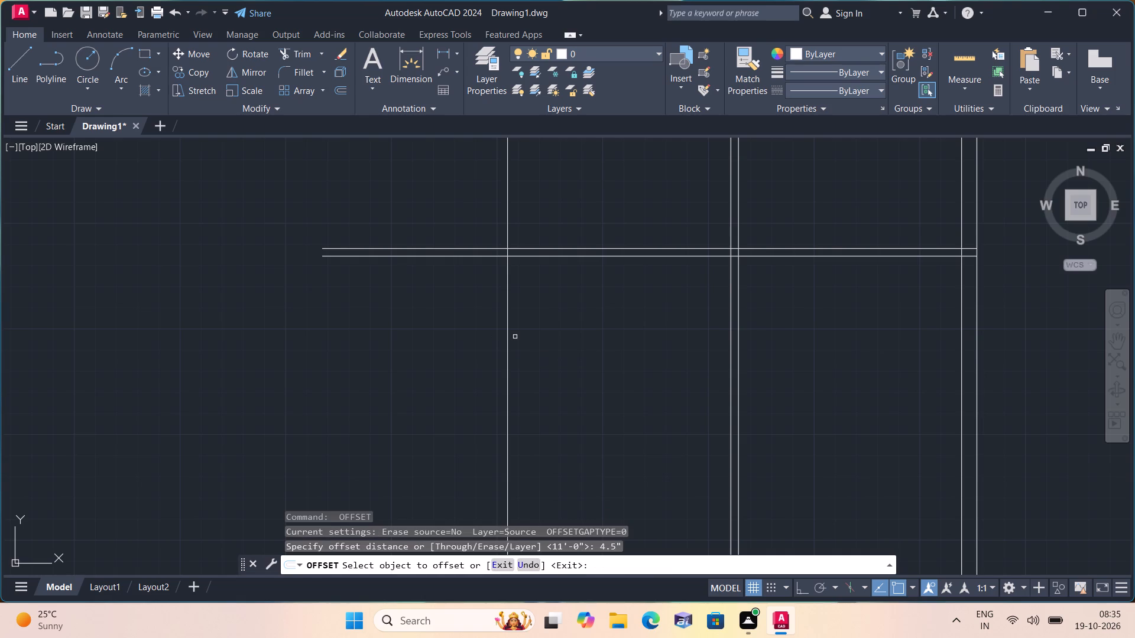
pyautogui.click(505, 331)
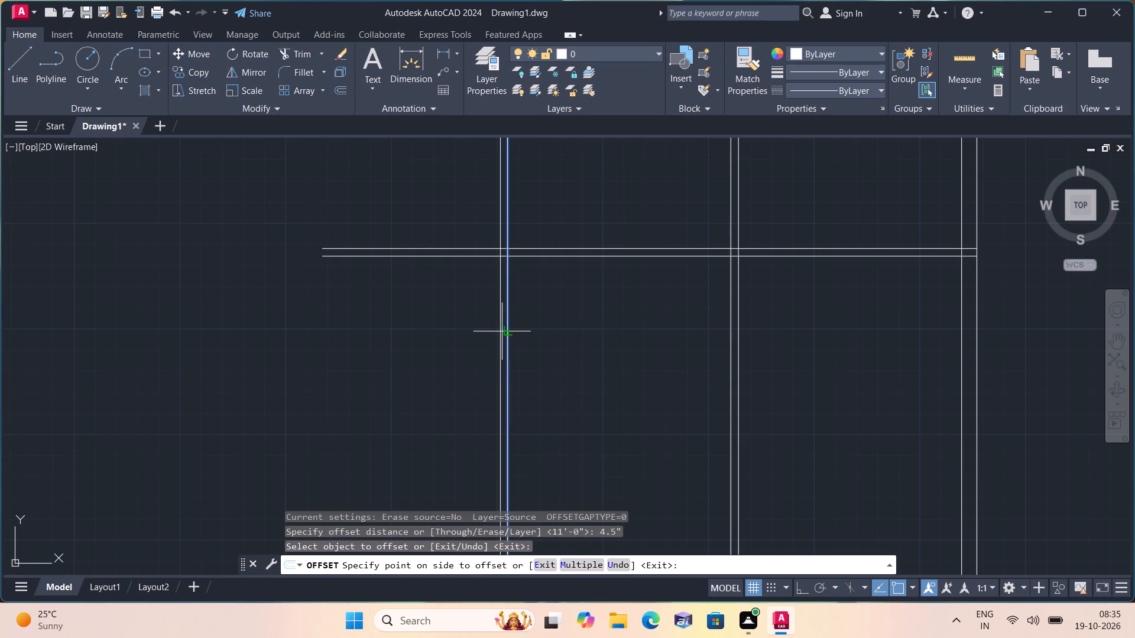
pyautogui.click(439, 333)
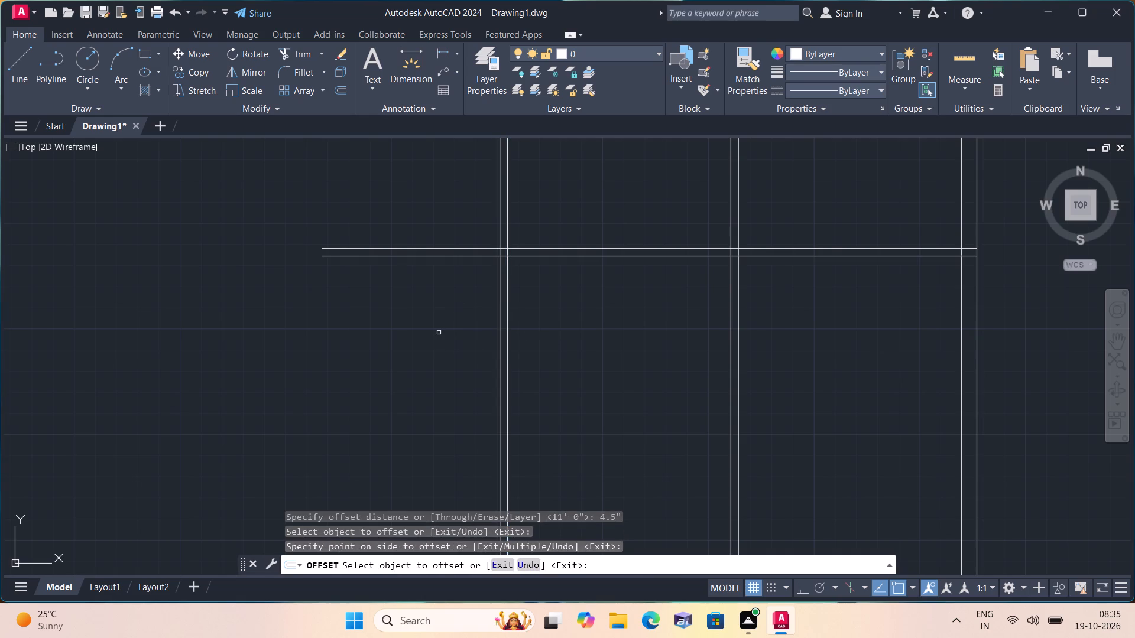
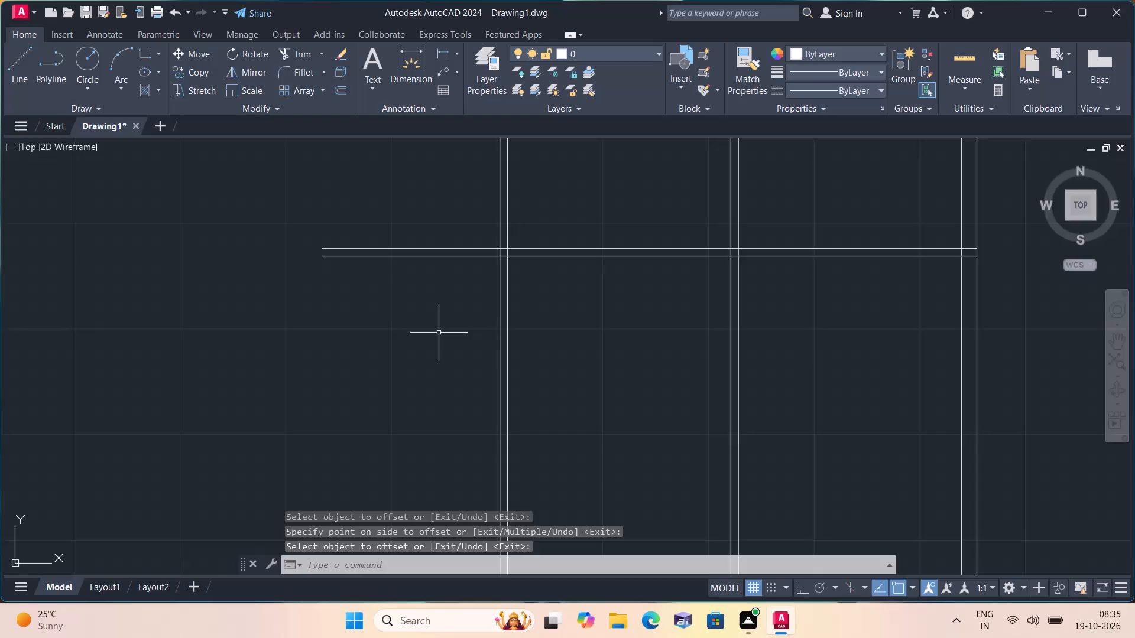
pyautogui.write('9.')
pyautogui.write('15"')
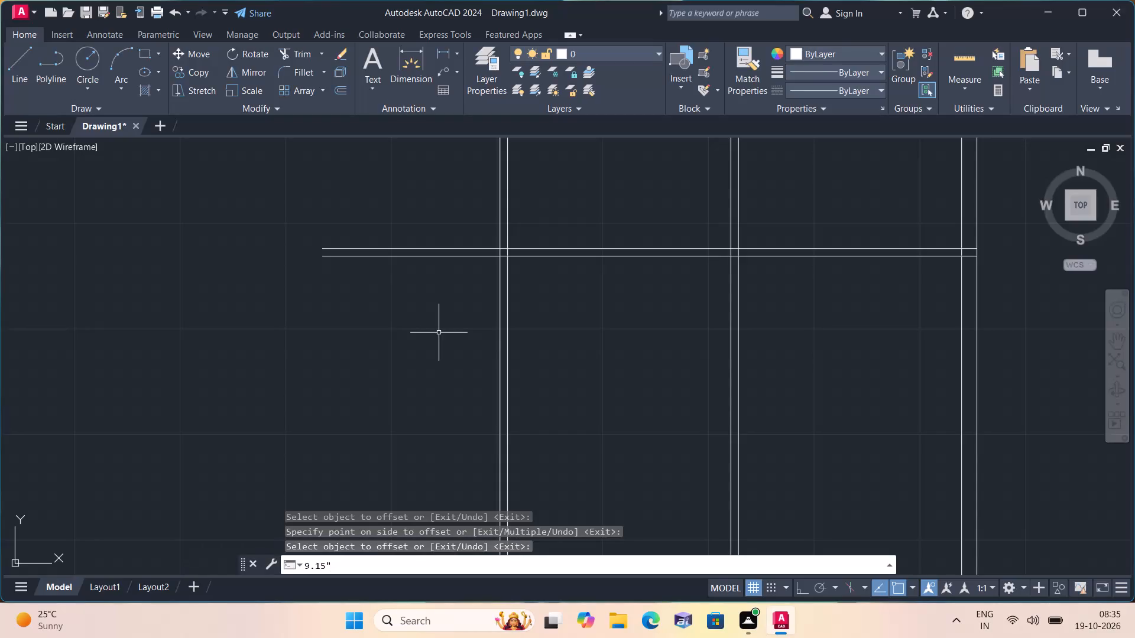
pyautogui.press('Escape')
# Offset the left face of the first vertical partition 9'1.5" to the left to mark the left room's width.
pyautogui.press('space')
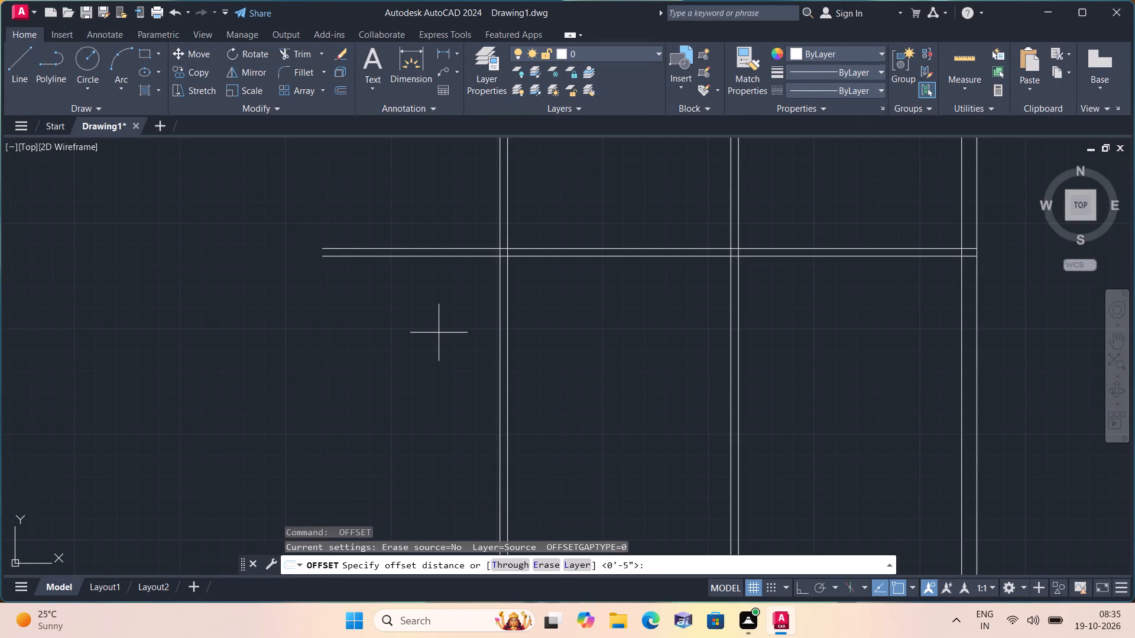
pyautogui.press('9')
pyautogui.write('\'1.5"')
pyautogui.press('space')
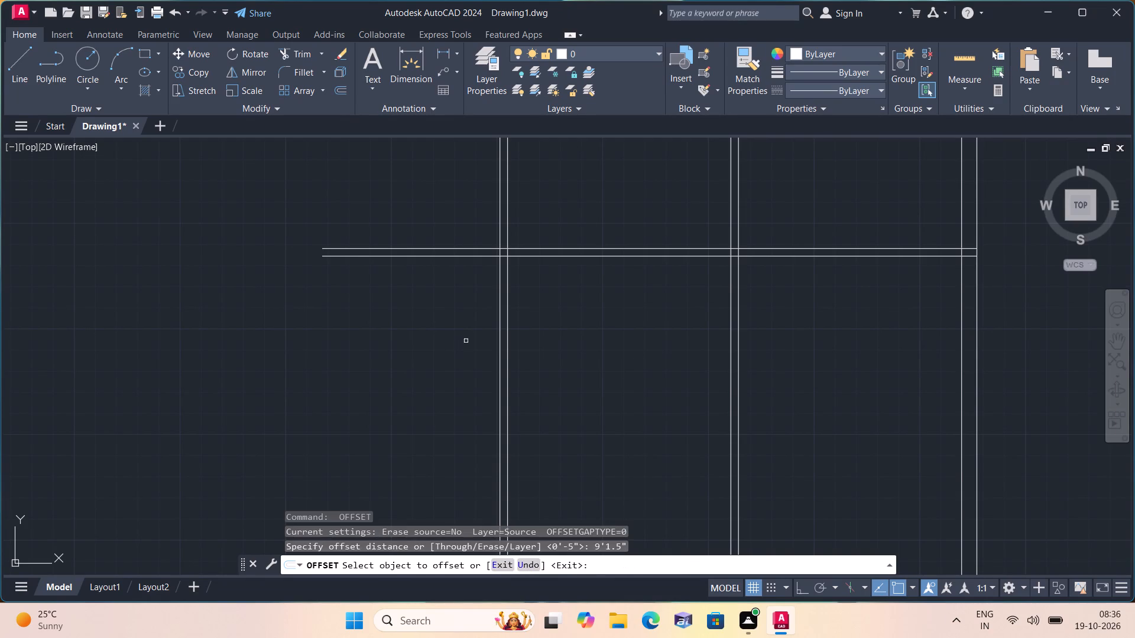
pyautogui.click(497, 348)
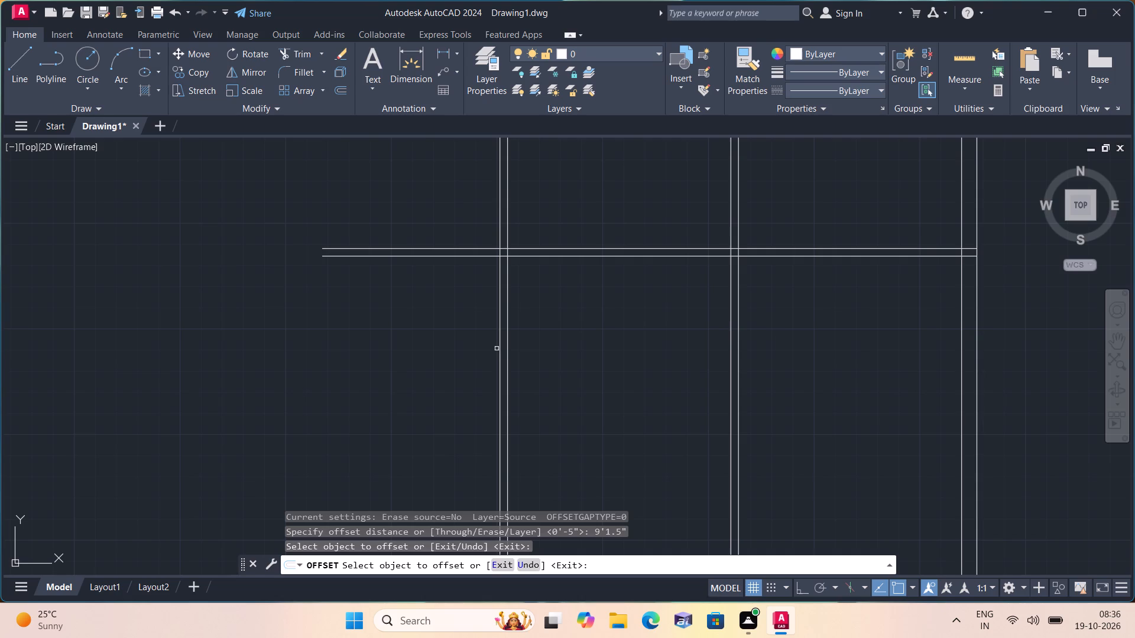
pyautogui.click(501, 359)
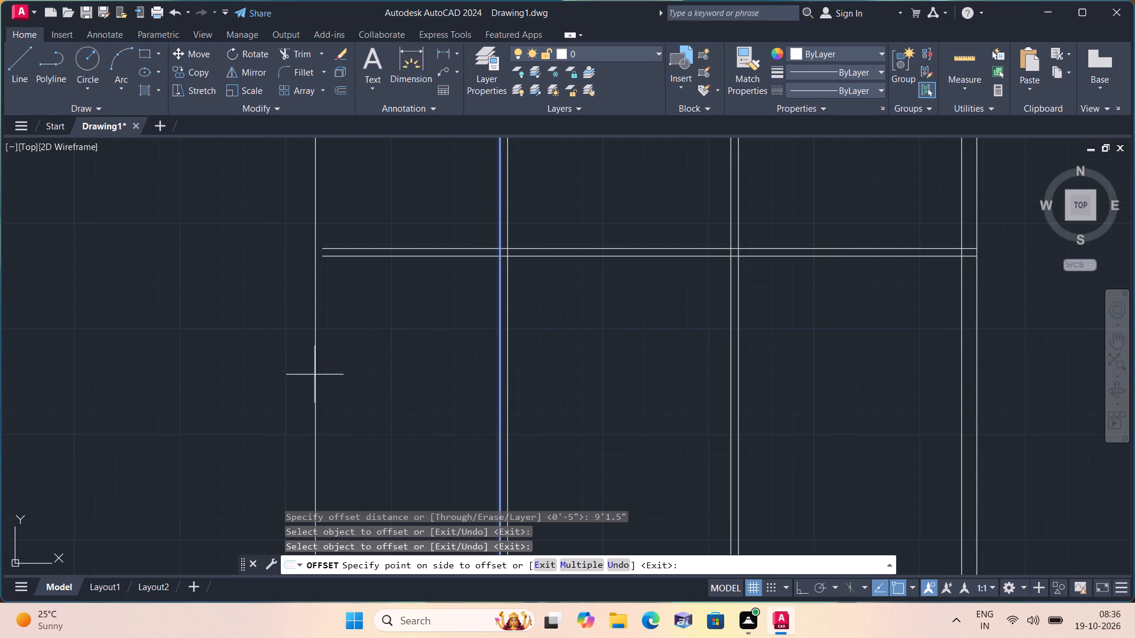
pyautogui.click(313, 375)
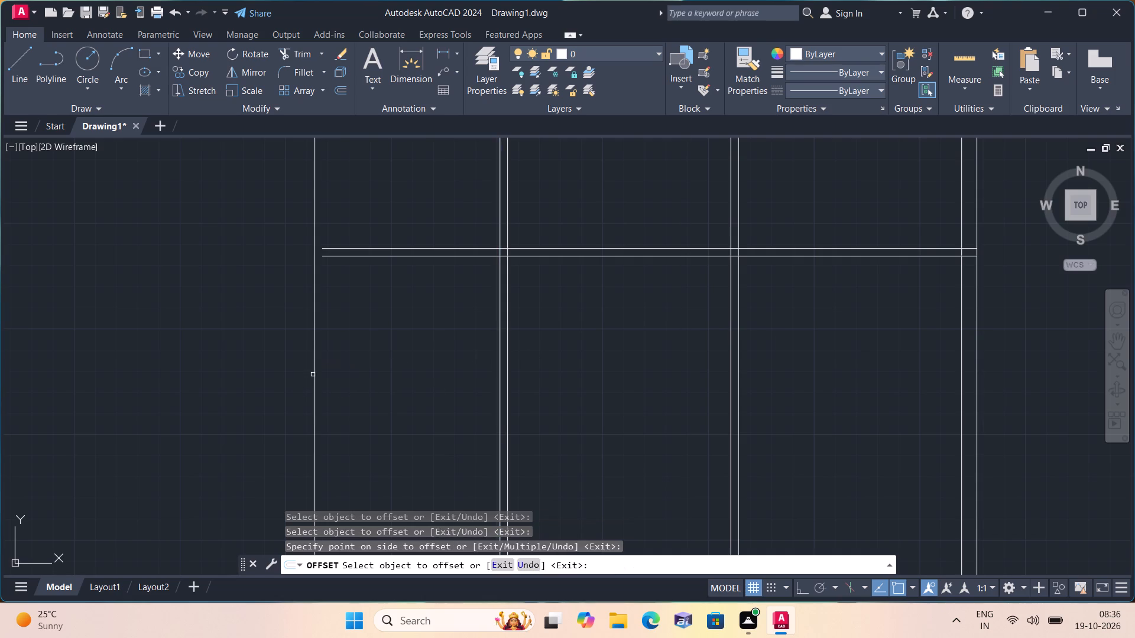
pyautogui.press('space')
# Offset the left room's new width line 4.5" to the left to form another vertical partition.
pyautogui.press('space')
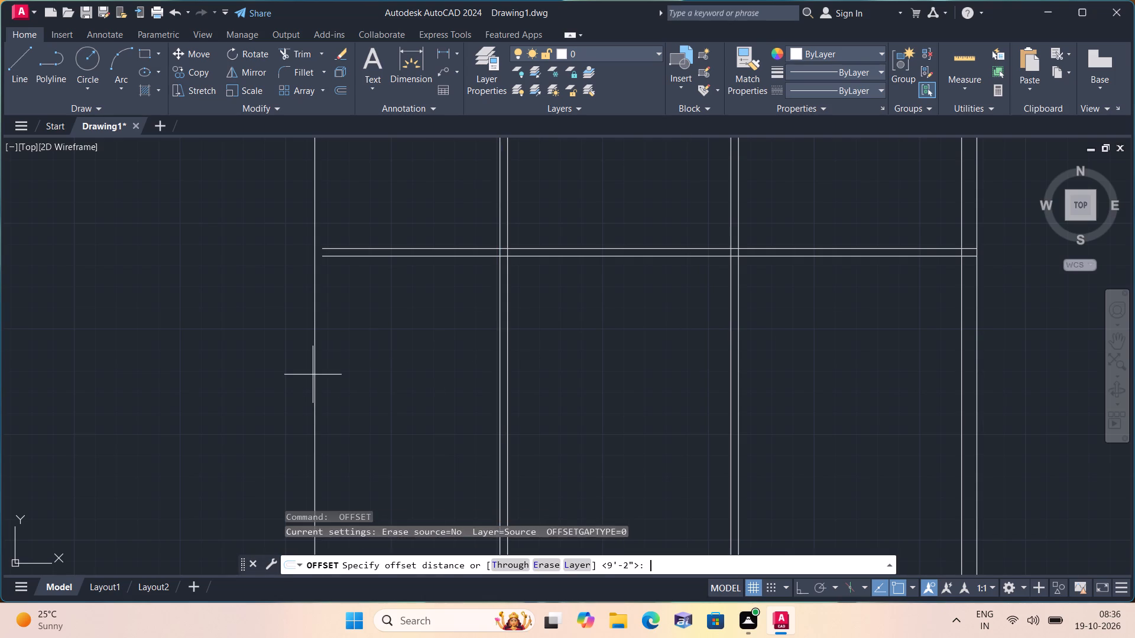
pyautogui.write('4.5"')
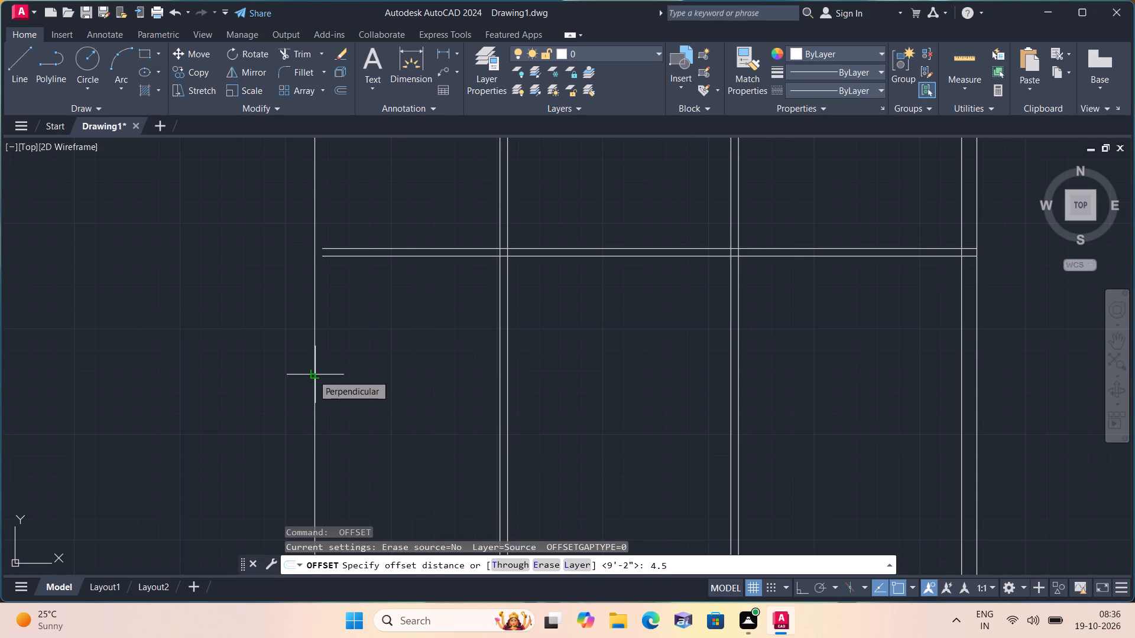
pyautogui.press('space')
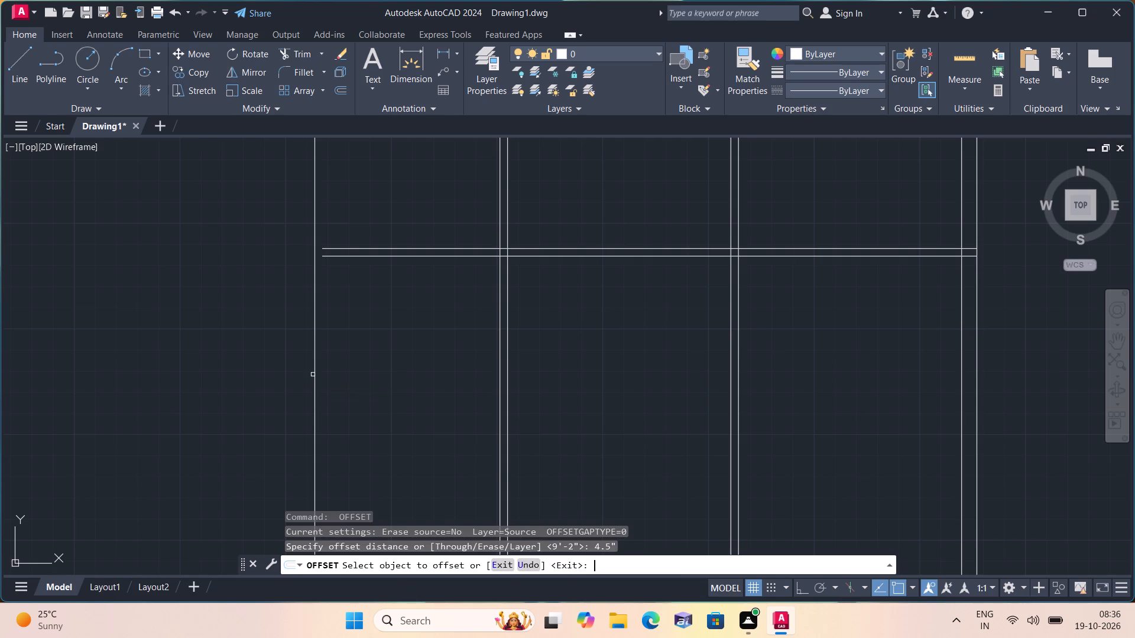
pyautogui.click(314, 379)
pyautogui.click(190, 369)
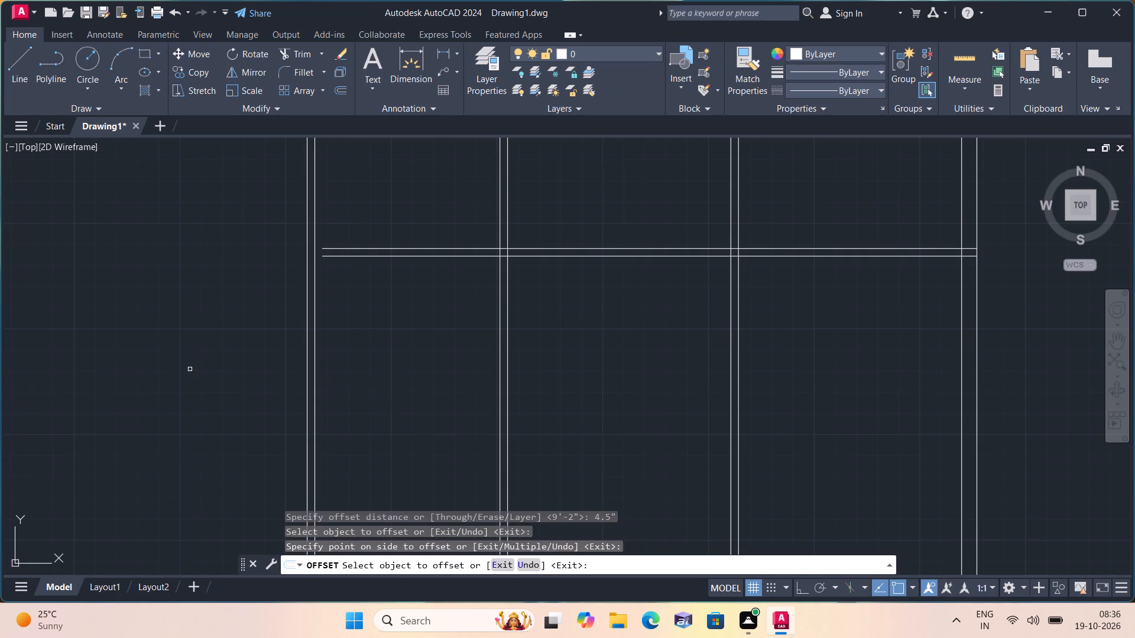
pyautogui.press('space')
# Offset the left face of the new leftmost partition 3' to the left.
pyautogui.press('space')
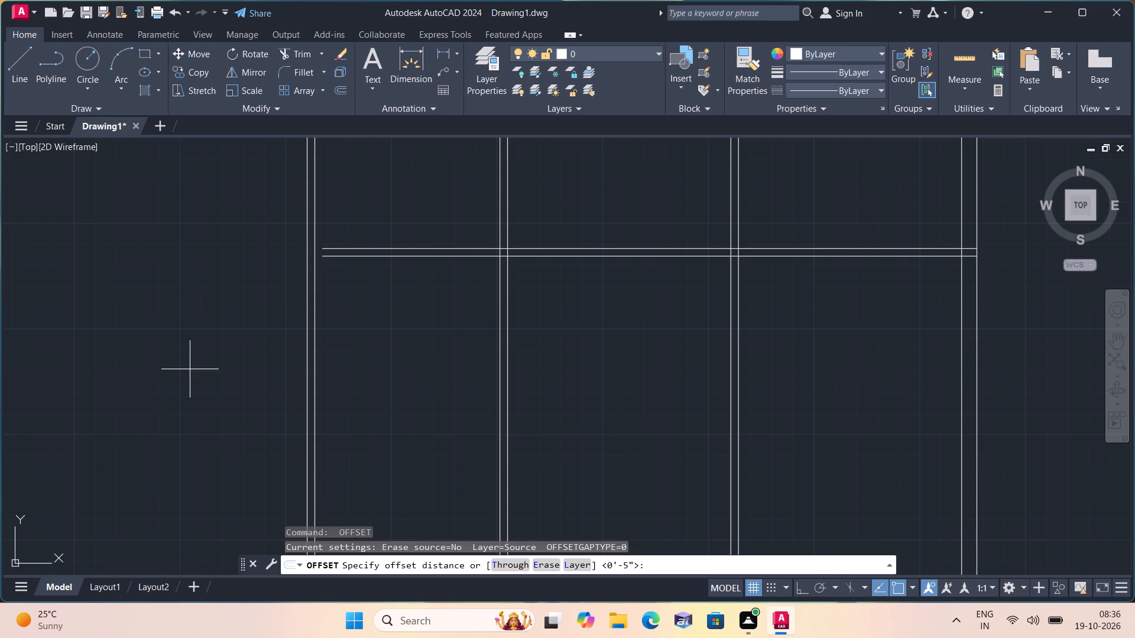
pyautogui.write("3'")
pyautogui.press('space')
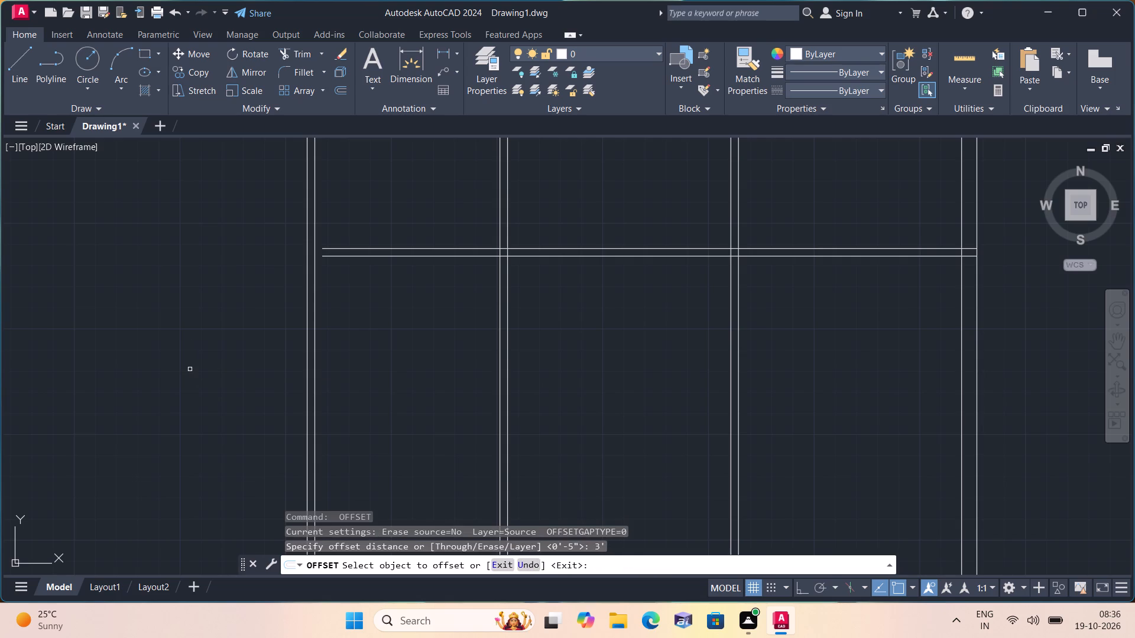
pyautogui.click(307, 381)
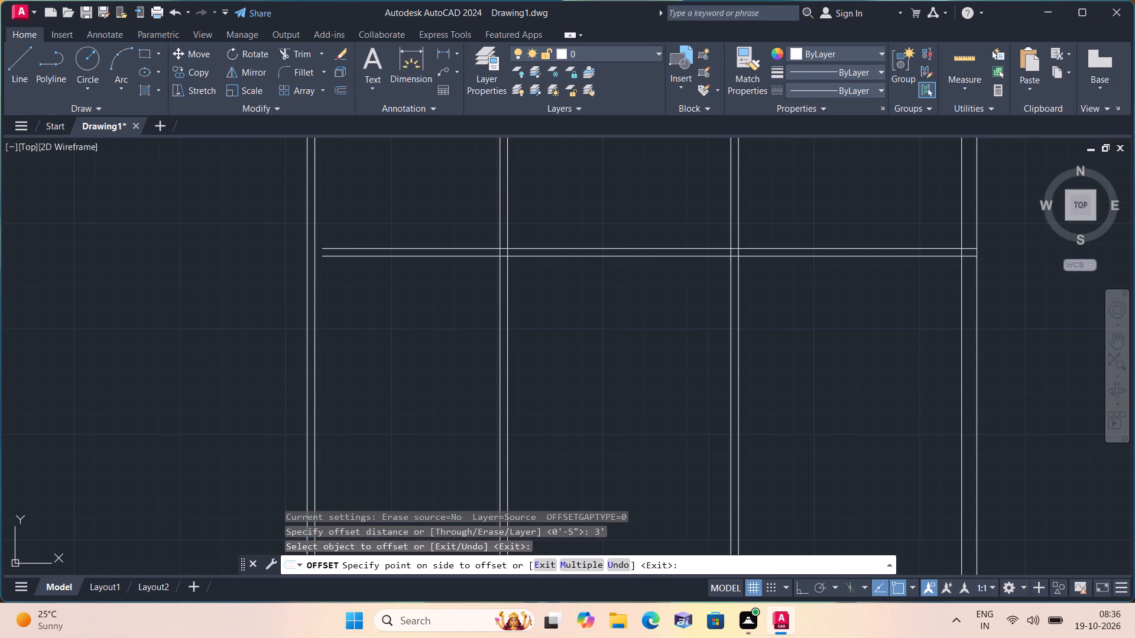
pyautogui.click(216, 340)
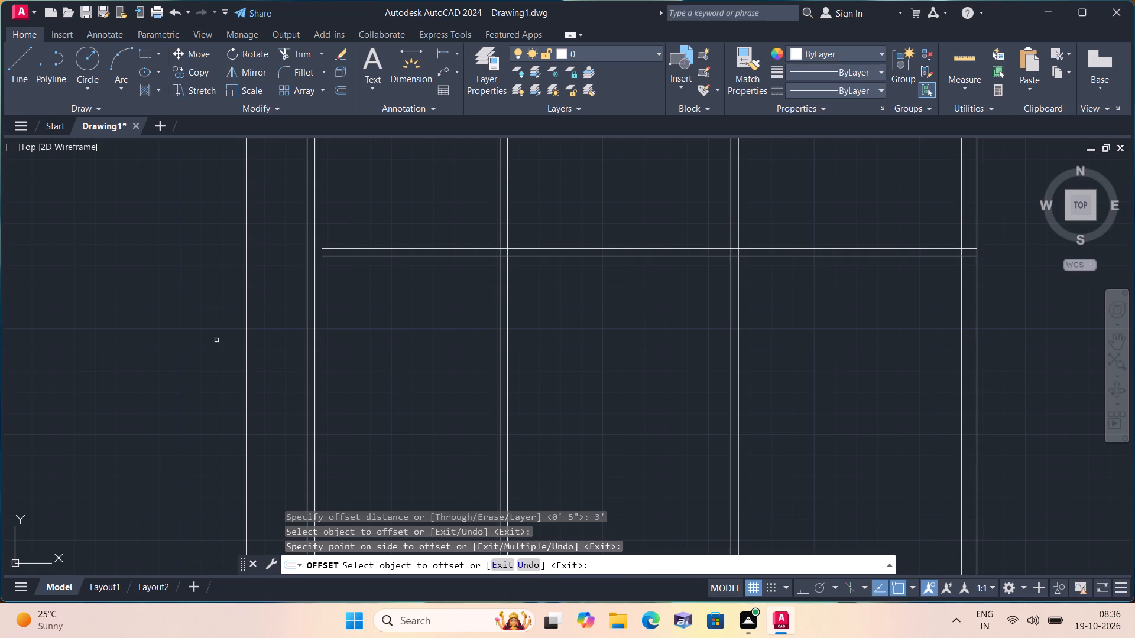
pyautogui.press('space')
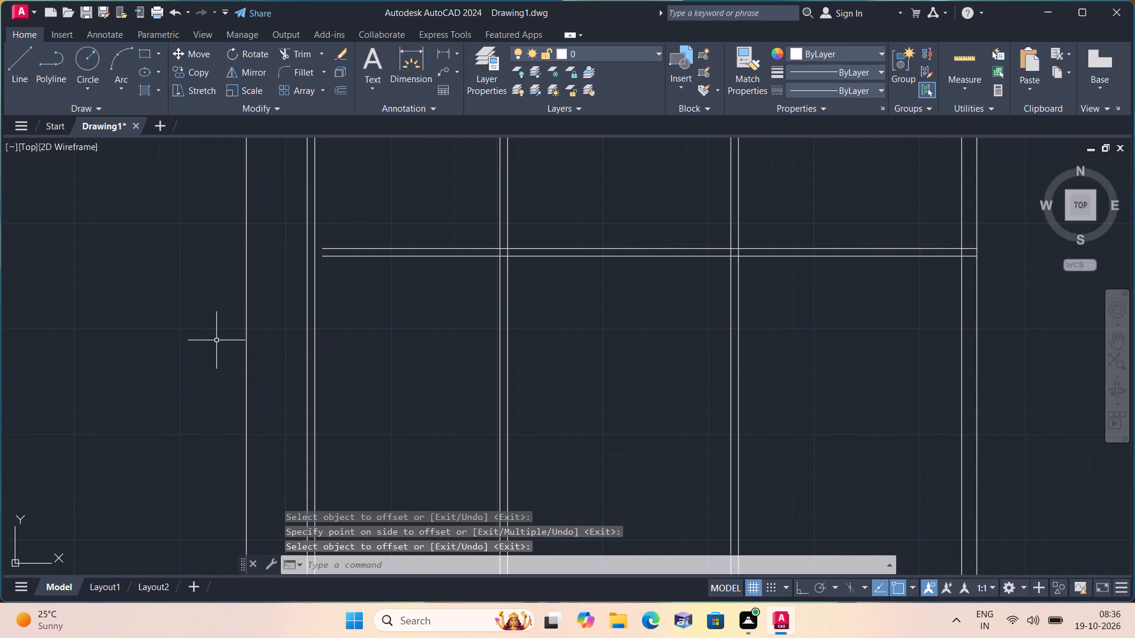
# Offset the new leftmost vertical line 9" to the right to form the left outer wall.
pyautogui.press('space')
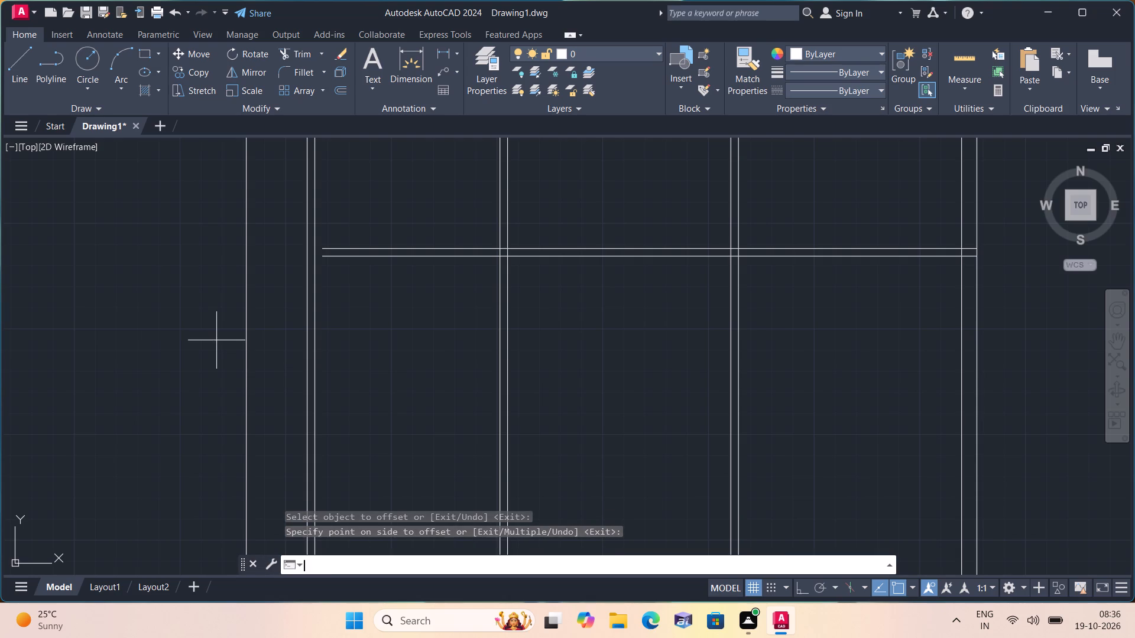
pyautogui.press('9')
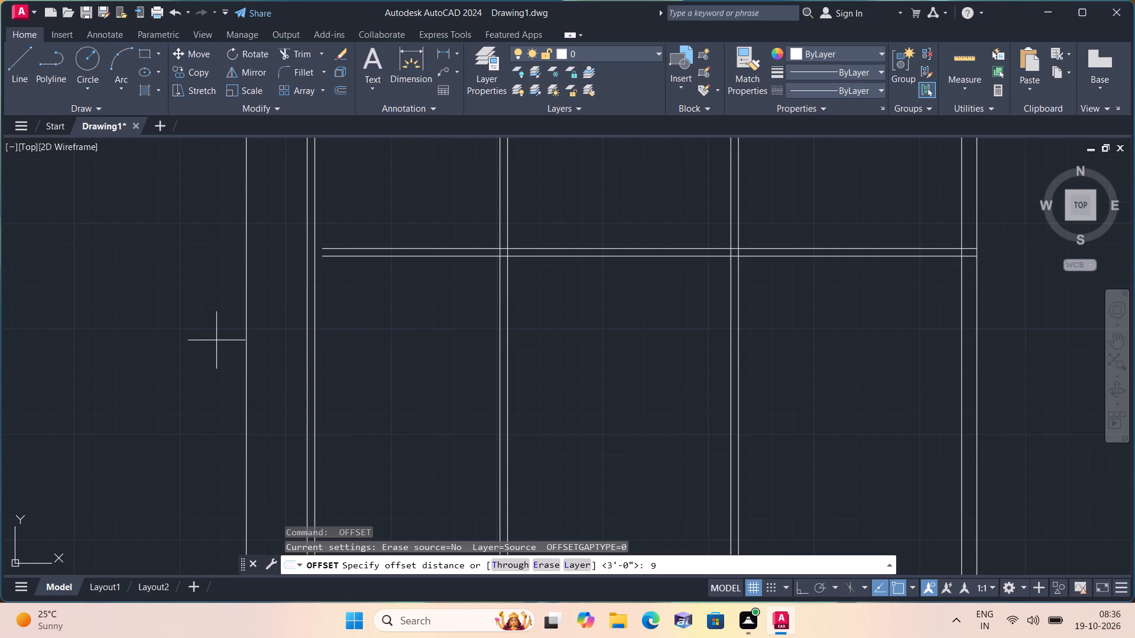
pyautogui.write('"')
pyautogui.press('space')
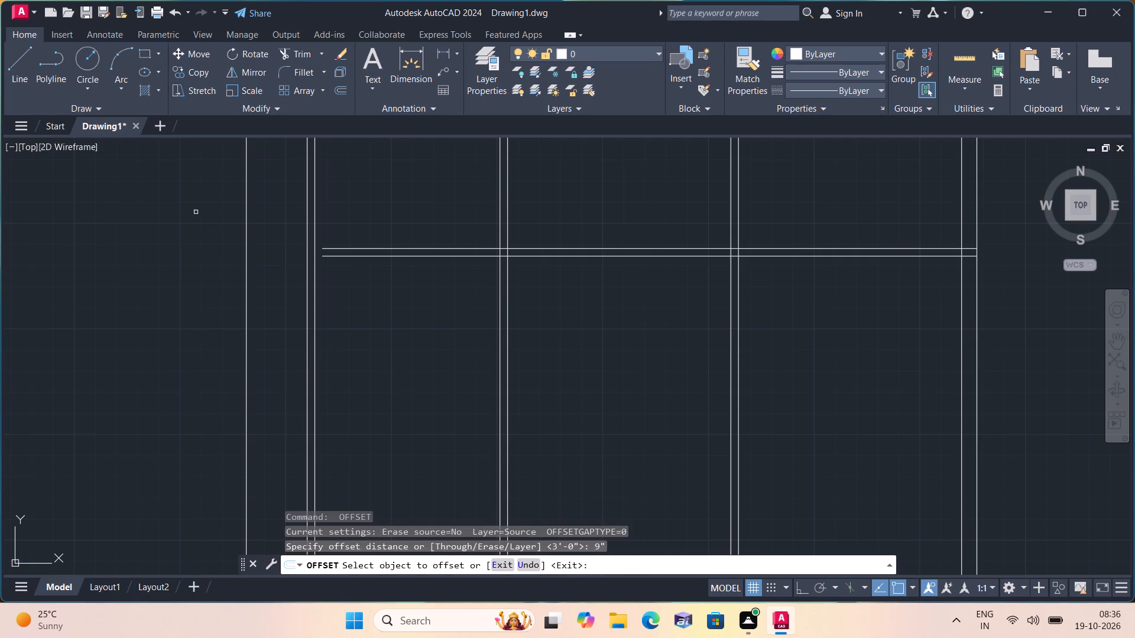
pyautogui.click(248, 255)
pyautogui.click(272, 272)
pyautogui.scroll(-1, 272, 272)
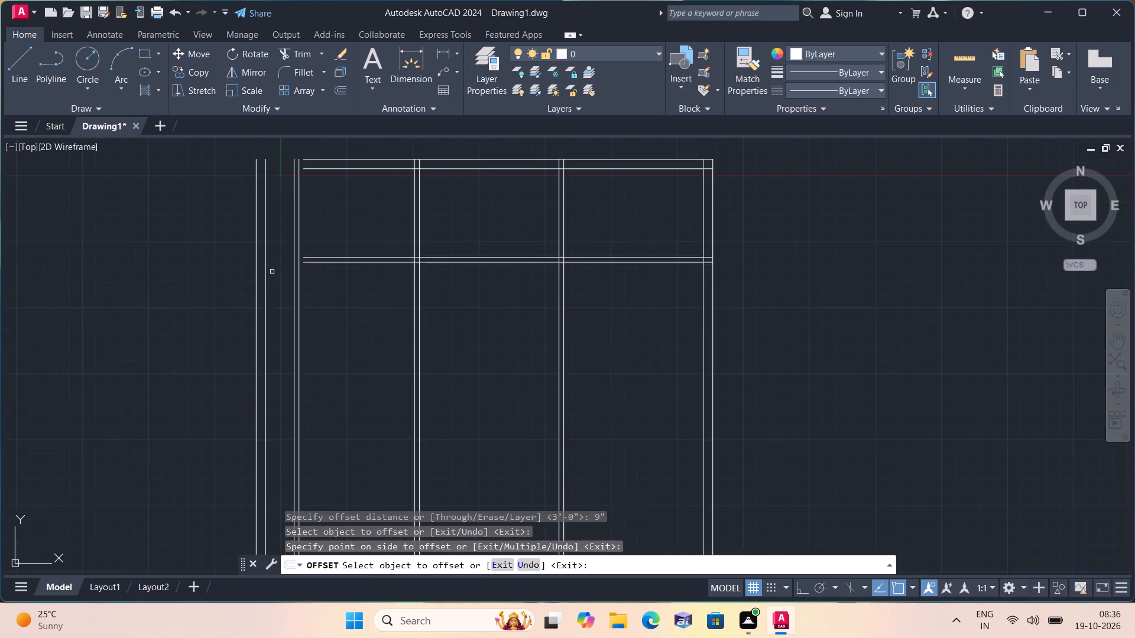
pyautogui.scroll(-2, 272, 272)
pyautogui.scroll(1, 272, 272)
pyautogui.press('Escape')
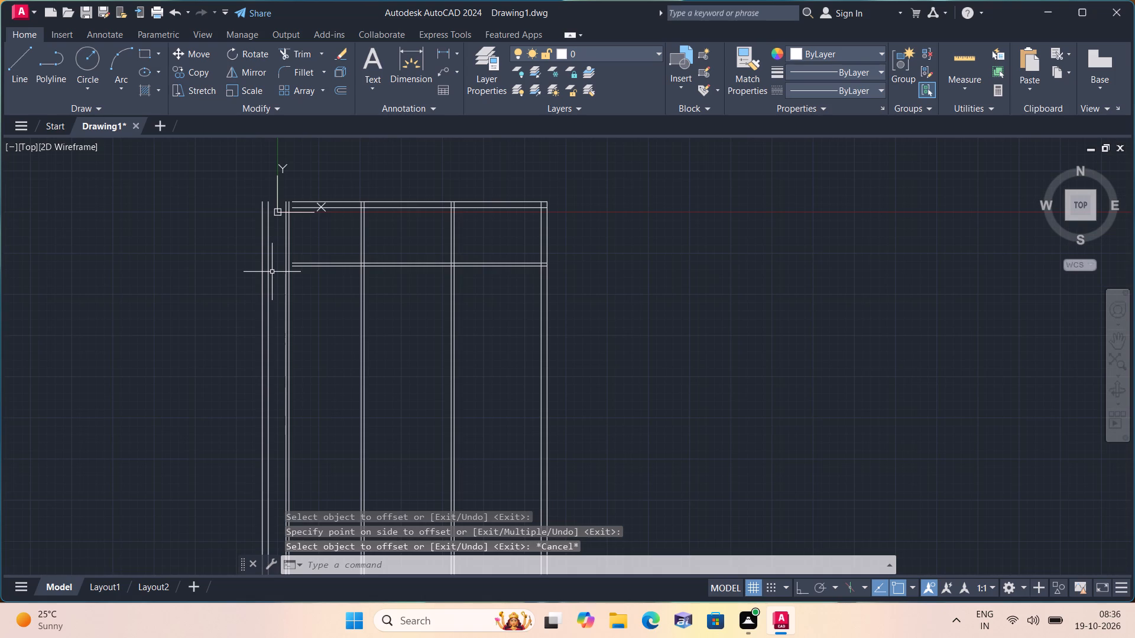
# Extend both lines of the top outer wall leftward to the outer face of the left wall.
pyautogui.write('exte')
pyautogui.press('space')
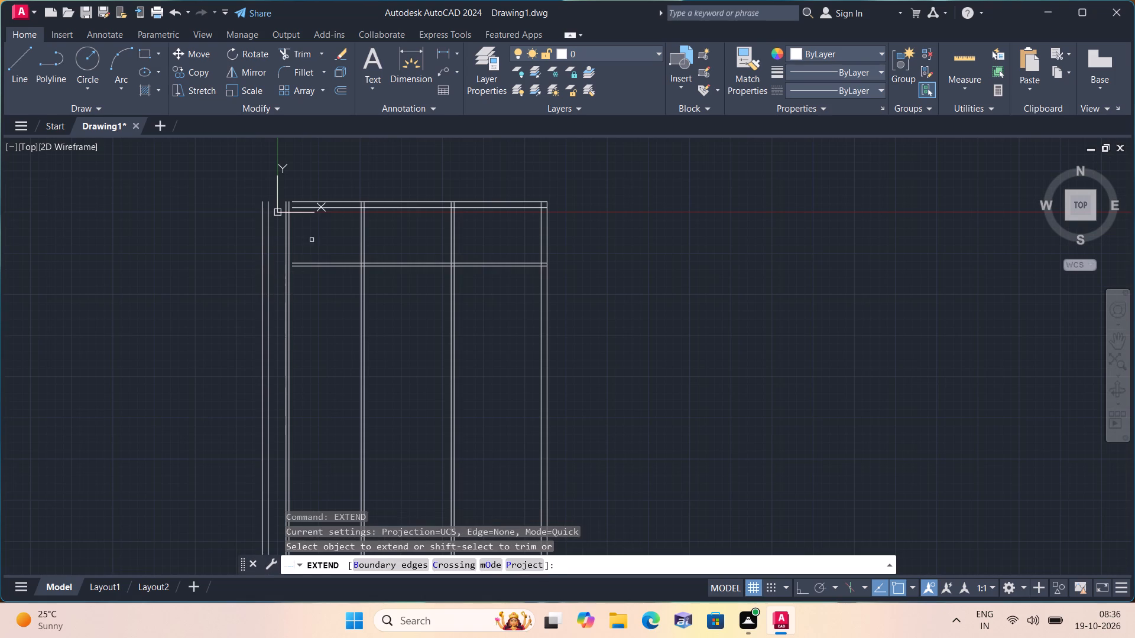
pyautogui.scroll(1, 335, 186)
pyautogui.moveTo(335, 187); pyautogui.dragTo(316, 263)
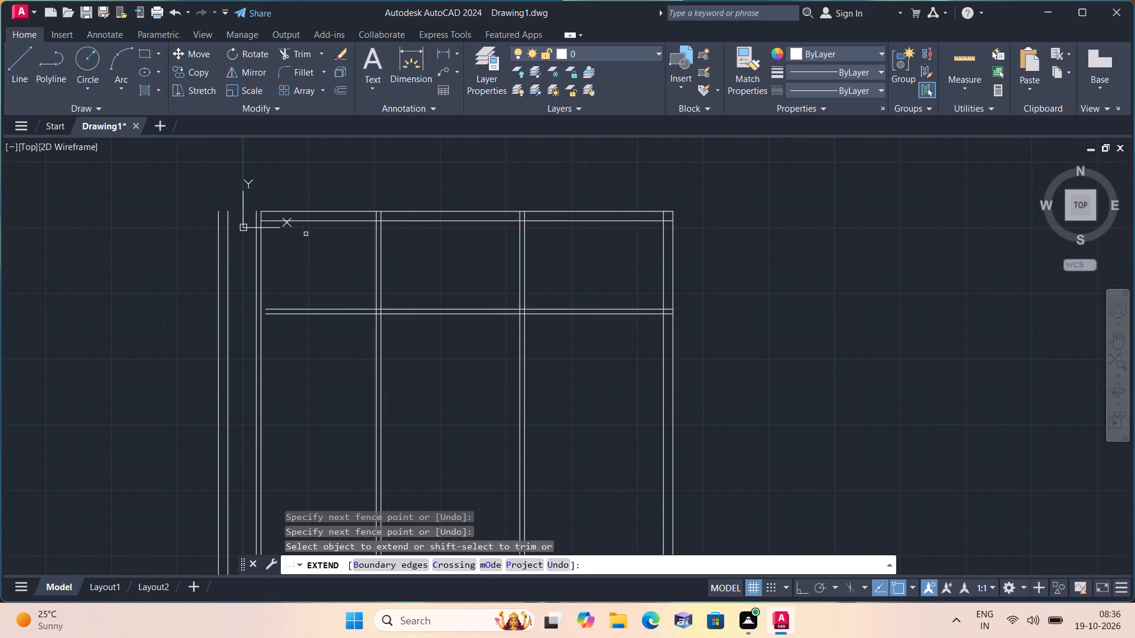
pyautogui.moveTo(299, 194); pyautogui.dragTo(262, 246)
pyautogui.moveTo(271, 205); pyautogui.dragTo(258, 248)
pyautogui.moveTo(267, 206); pyautogui.dragTo(238, 224)
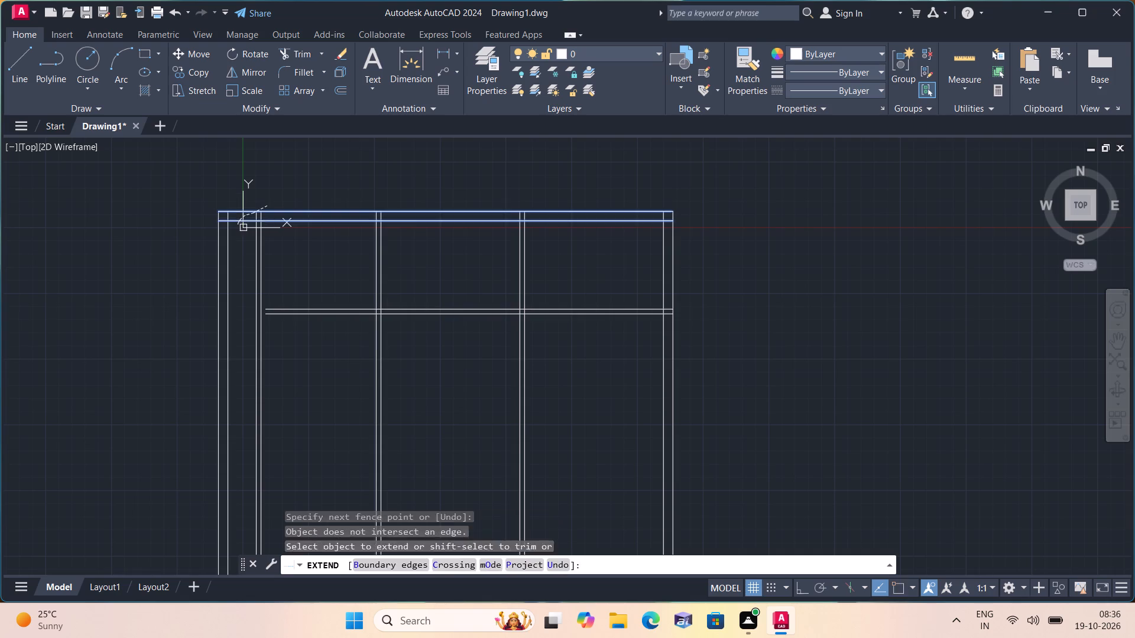
# Extend both horizontal partition lines leftward to the outer face of the left wall.
pyautogui.moveTo(291, 281); pyautogui.dragTo(271, 338)
pyautogui.moveTo(292, 299); pyautogui.dragTo(292, 302)
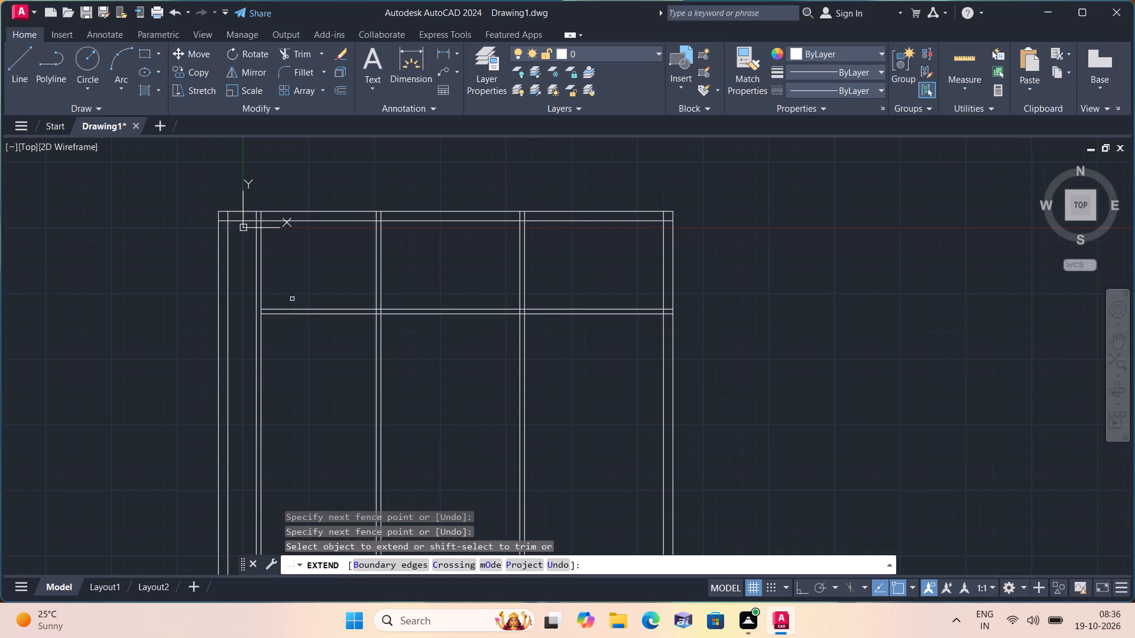
pyautogui.moveTo(292, 302); pyautogui.dragTo(279, 341)
pyautogui.moveTo(293, 275); pyautogui.dragTo(276, 349)
pyautogui.moveTo(303, 279); pyautogui.dragTo(286, 354)
pyautogui.press('Escape')
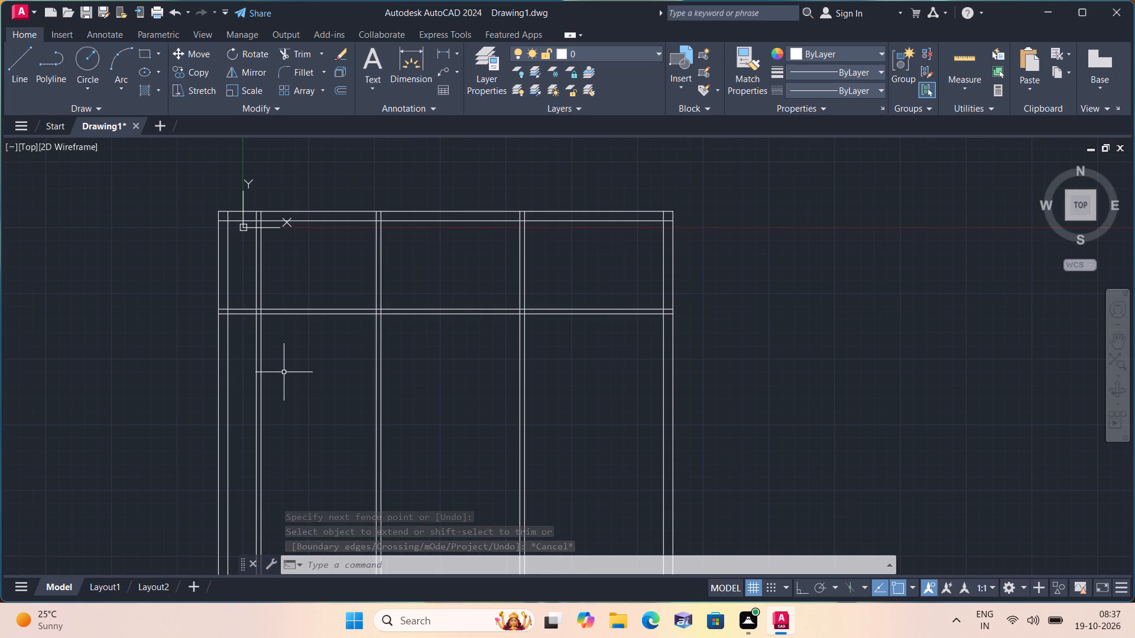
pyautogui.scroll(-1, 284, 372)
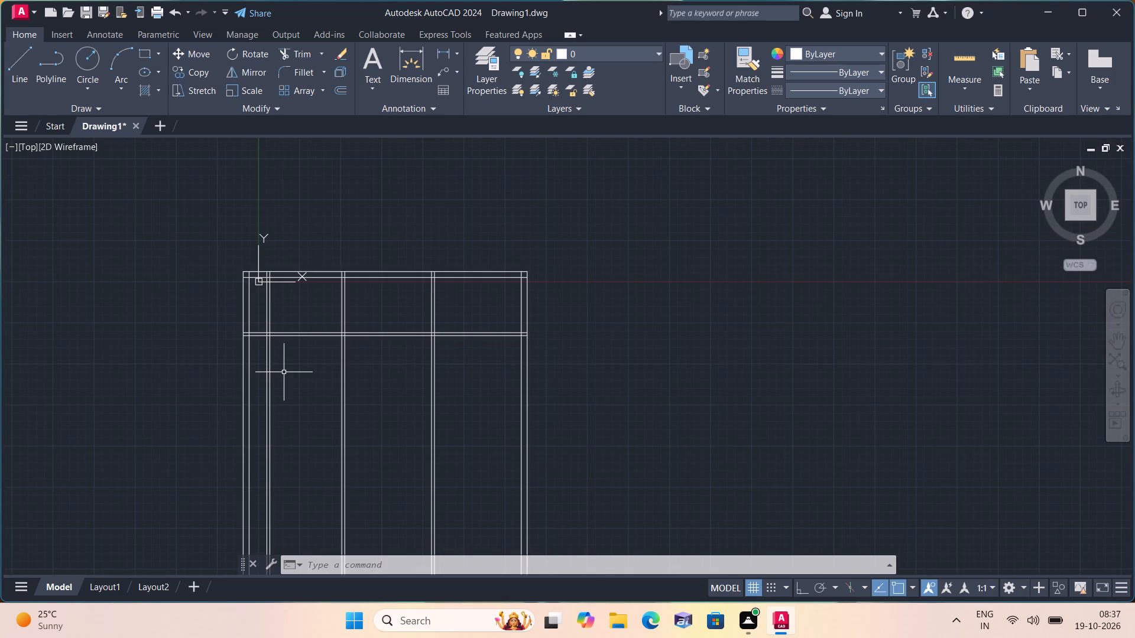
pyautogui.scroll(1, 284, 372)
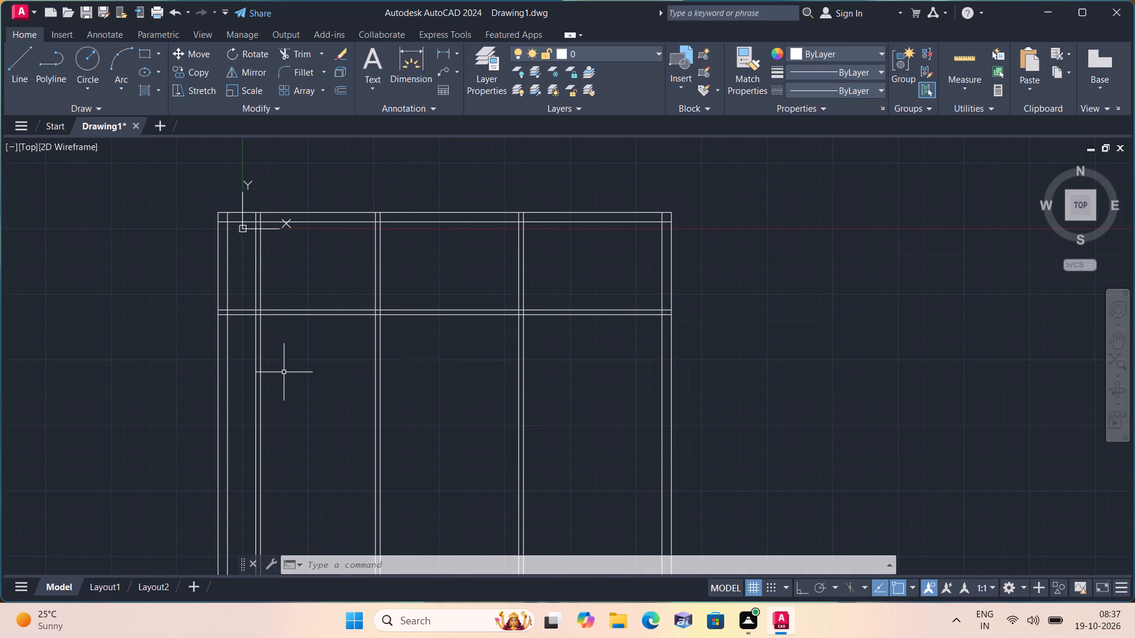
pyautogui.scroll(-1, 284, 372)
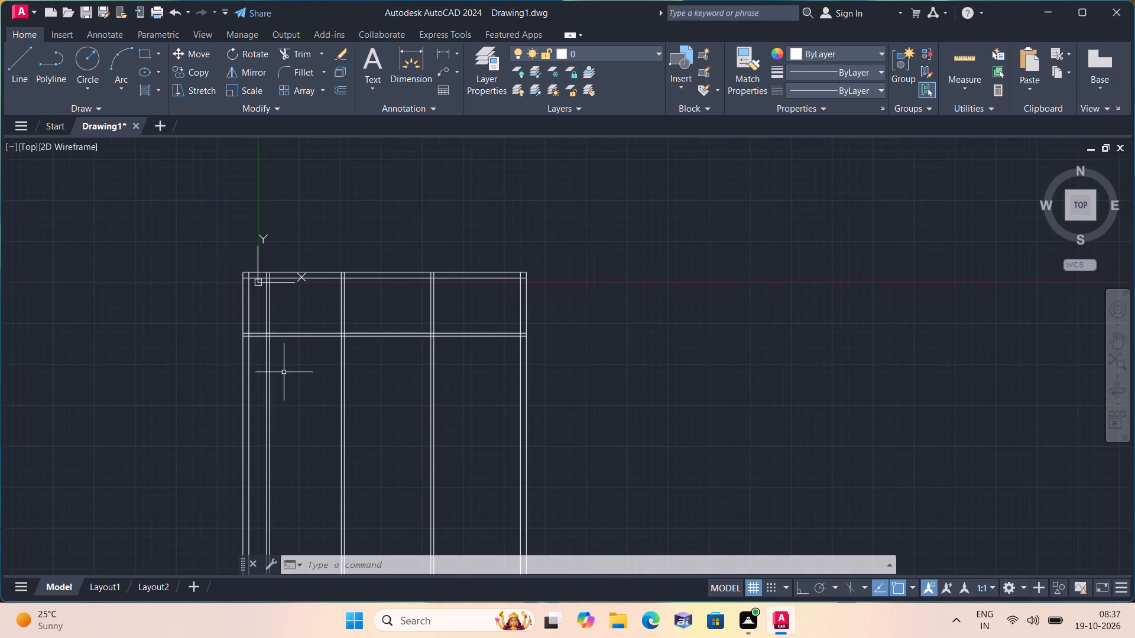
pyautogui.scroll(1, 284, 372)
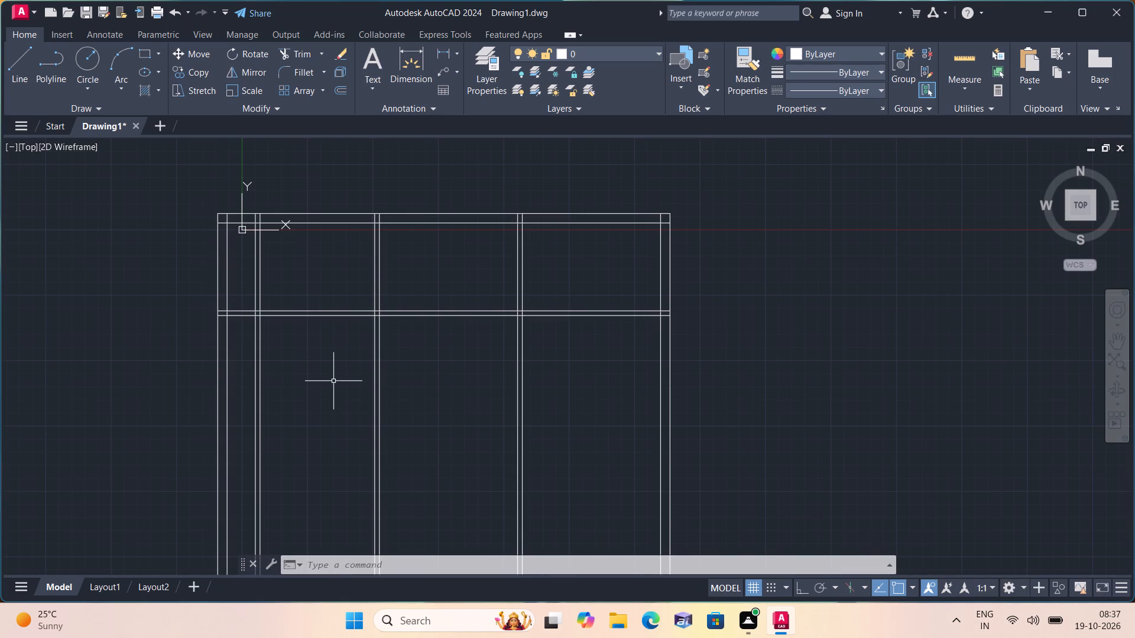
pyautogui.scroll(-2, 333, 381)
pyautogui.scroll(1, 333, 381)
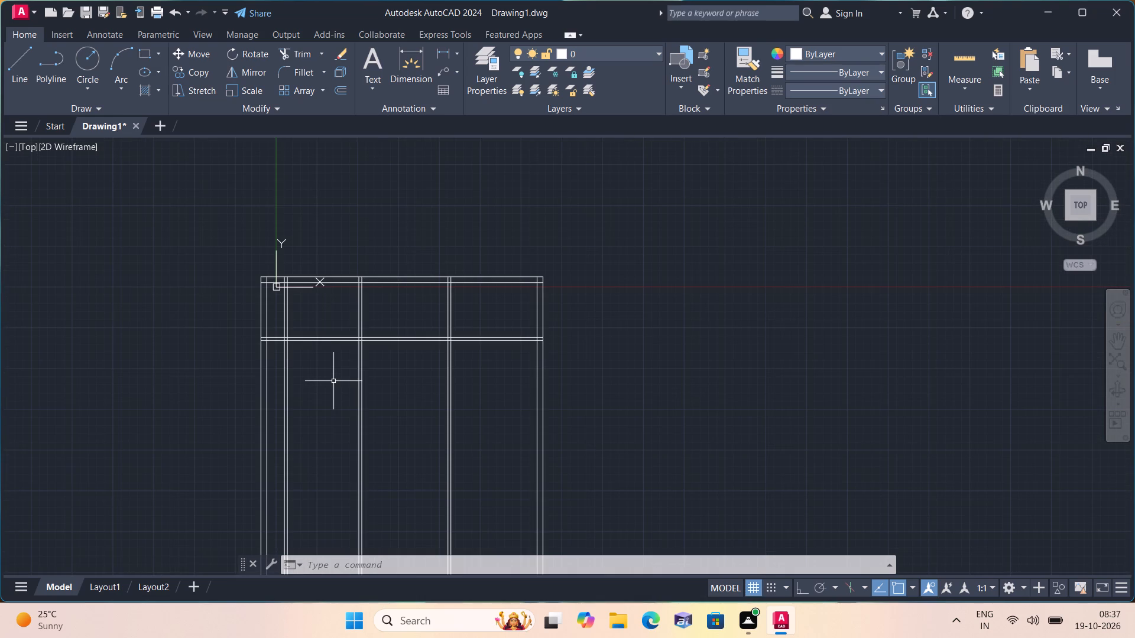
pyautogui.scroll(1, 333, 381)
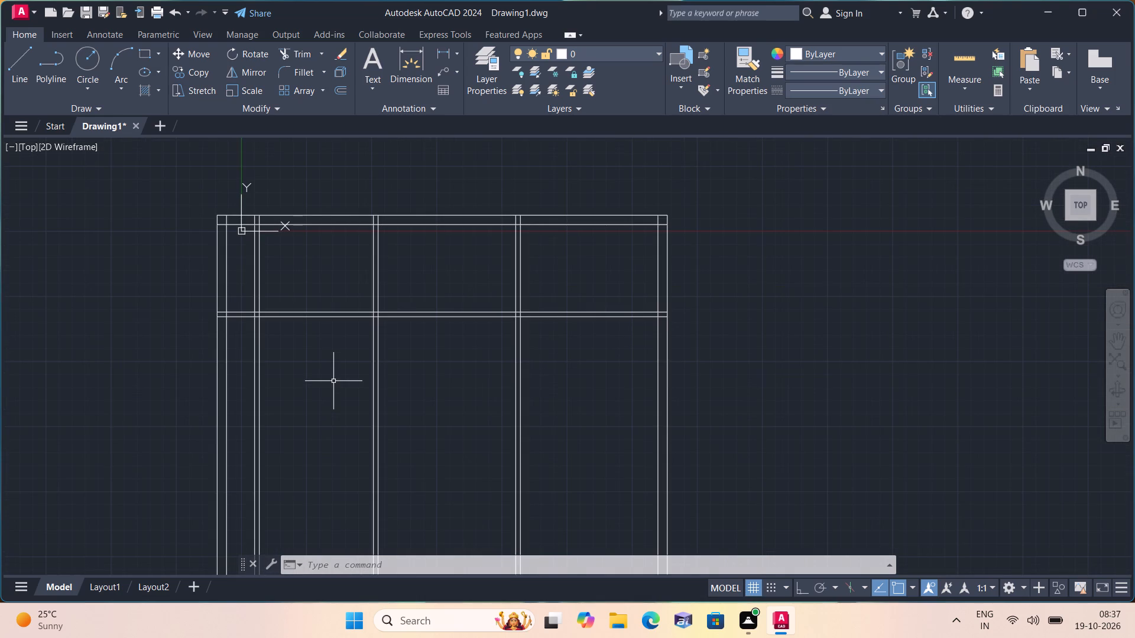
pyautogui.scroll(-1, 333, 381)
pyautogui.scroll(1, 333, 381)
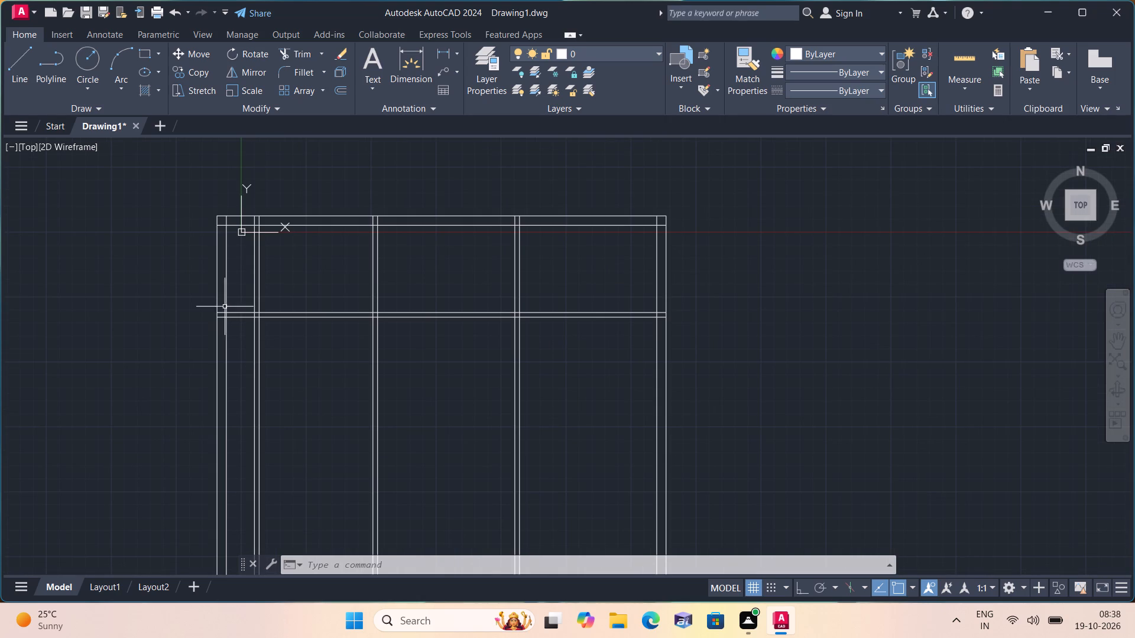
# Trim the left outer wall's inner line from the top outer wall down to the horizontal partition, including the stub in the corner.
pyautogui.moveTo(213, 297); pyautogui.dragTo(455, 367, button='middle')
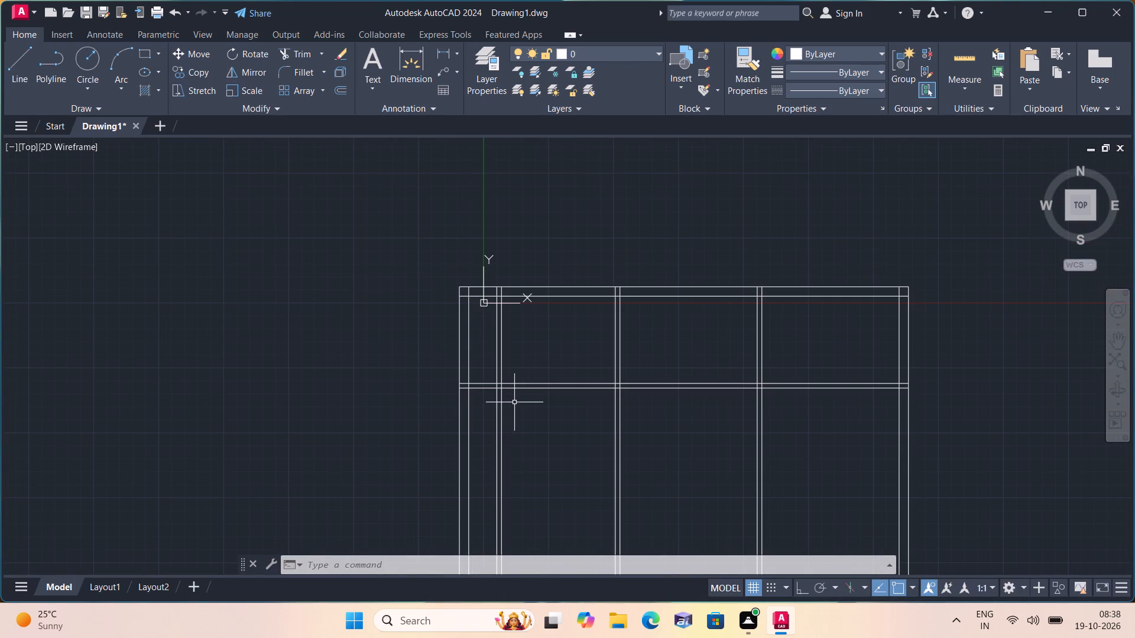
pyautogui.write('trim')
pyautogui.press('space')
pyautogui.scroll(2, 514, 402)
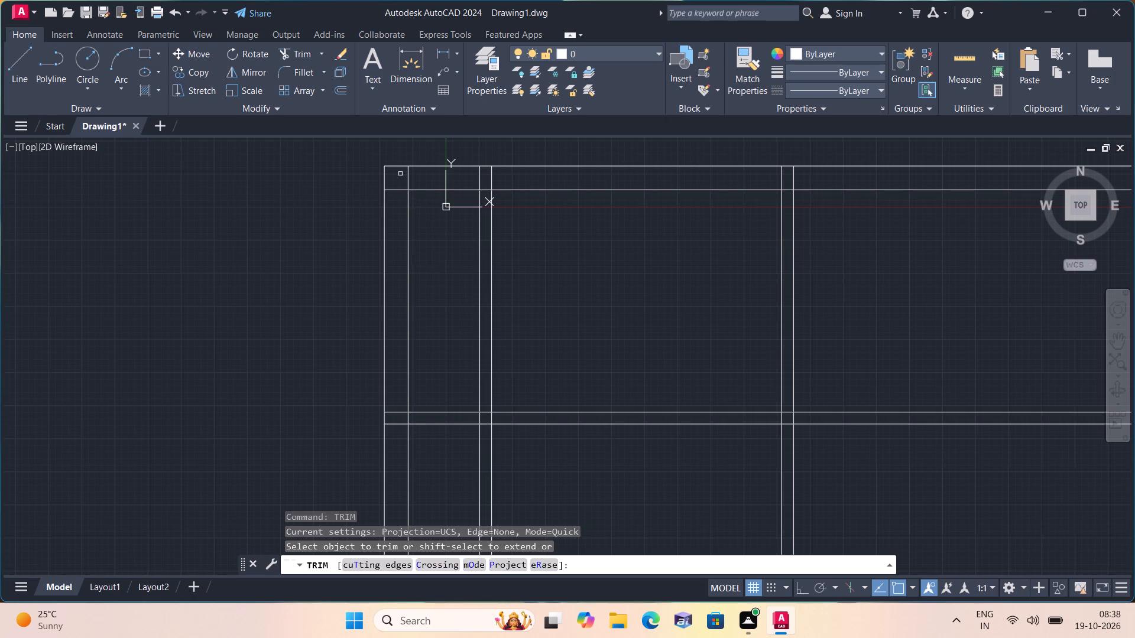
pyautogui.click(401, 208)
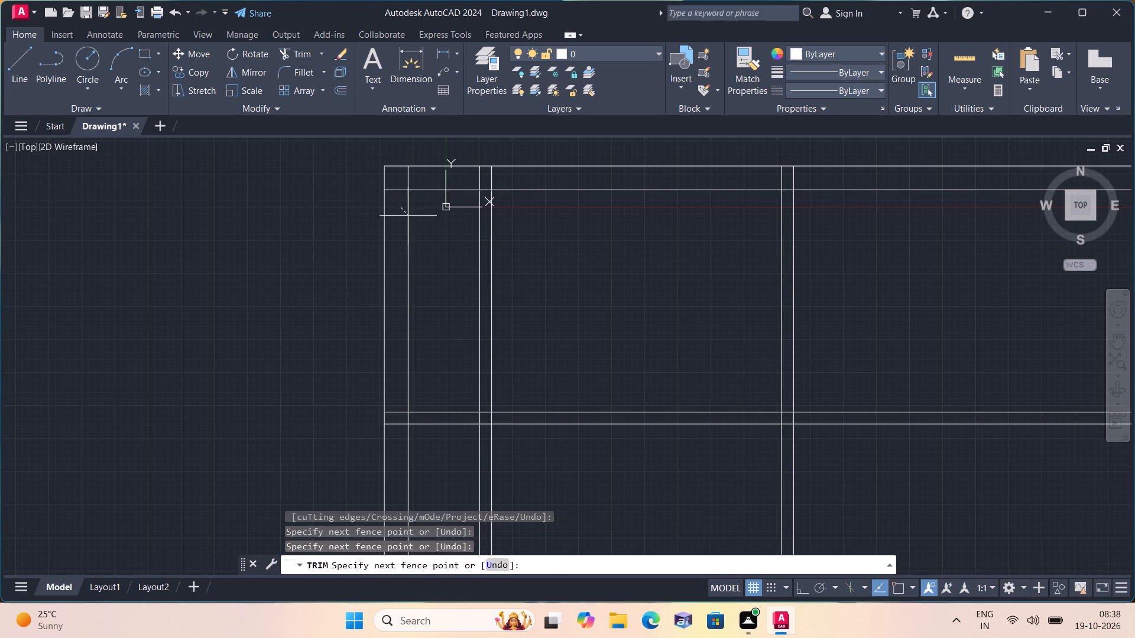
pyautogui.click(423, 242)
pyautogui.click(413, 170)
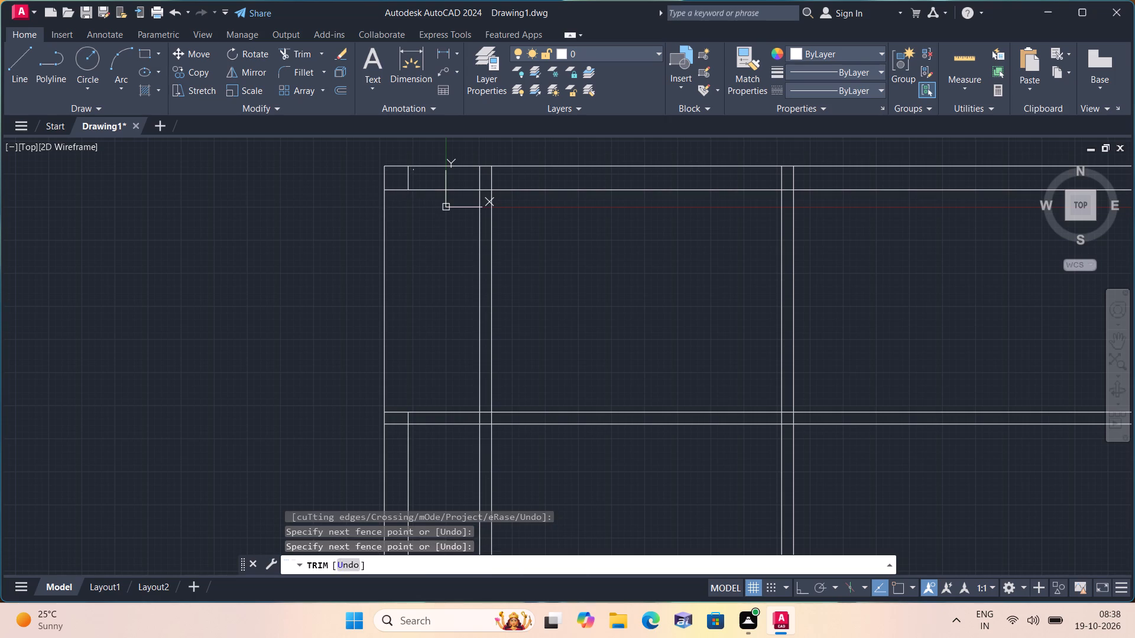
pyautogui.click(394, 175)
# Trim both lines of the leftmost vertical partition where they cross the top outer wall's thickness.
pyautogui.scroll(-1, 416, 185)
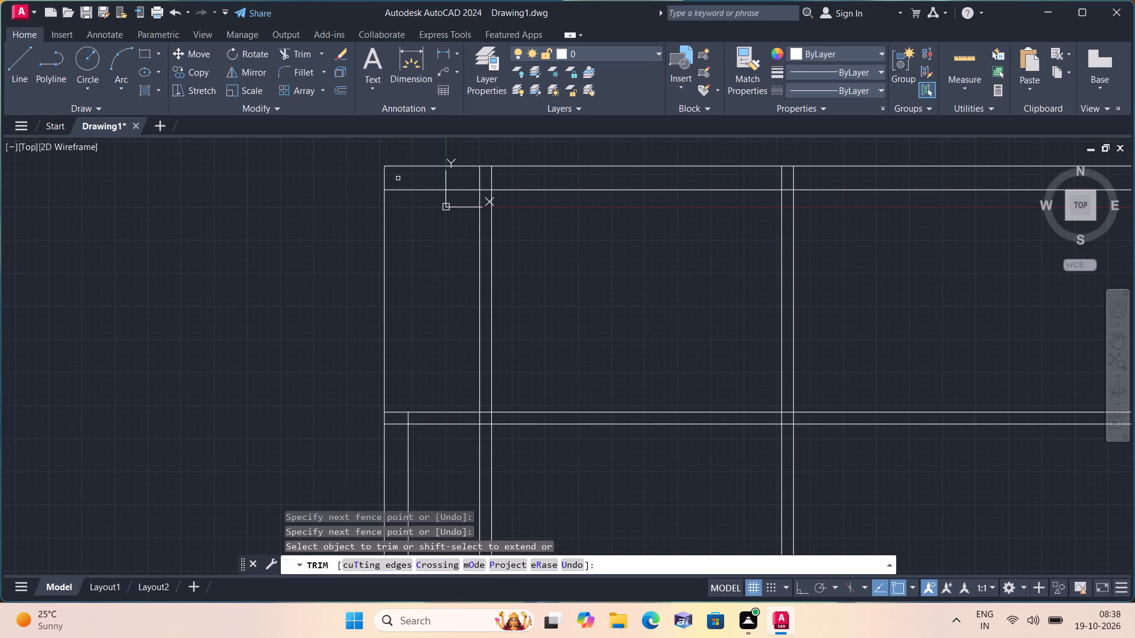
pyautogui.scroll(2, 495, 180)
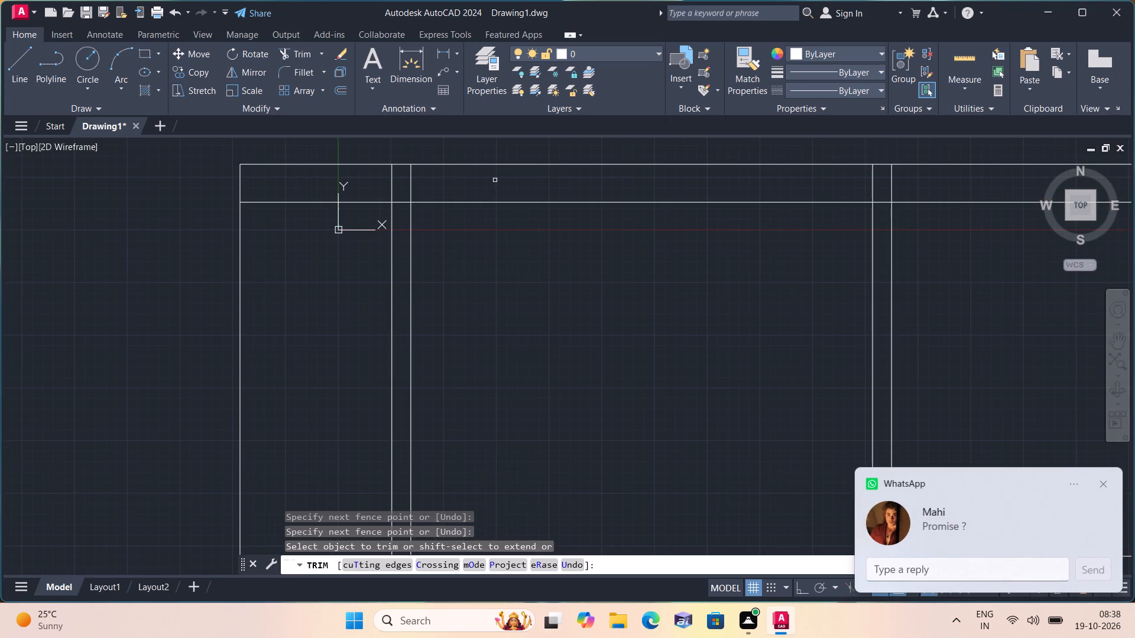
pyautogui.click(375, 181)
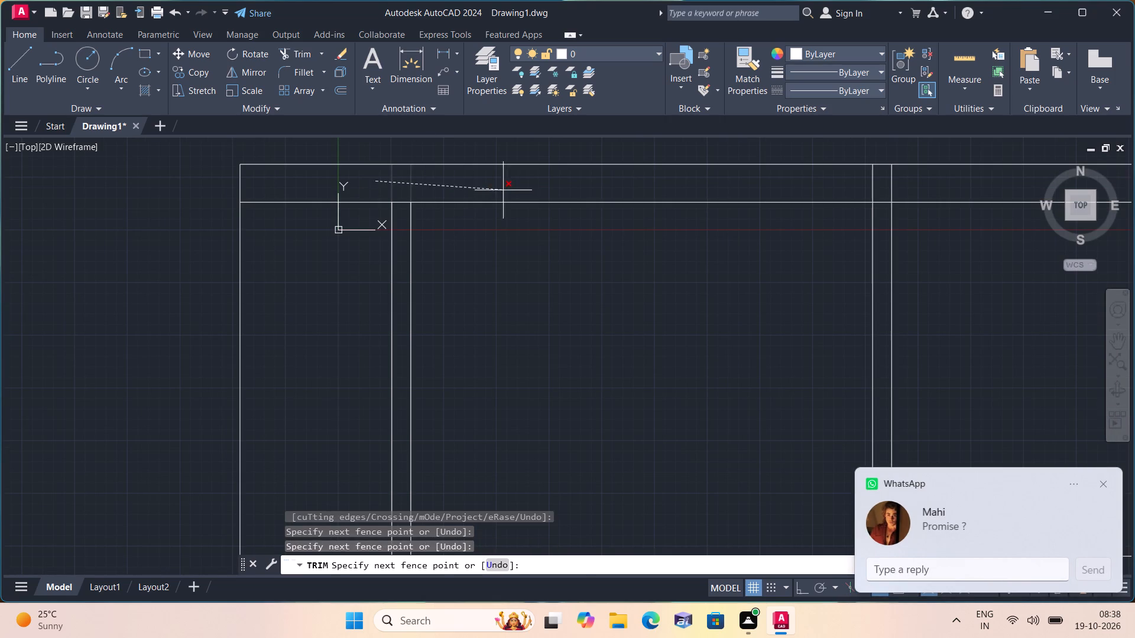
pyautogui.click(503, 190)
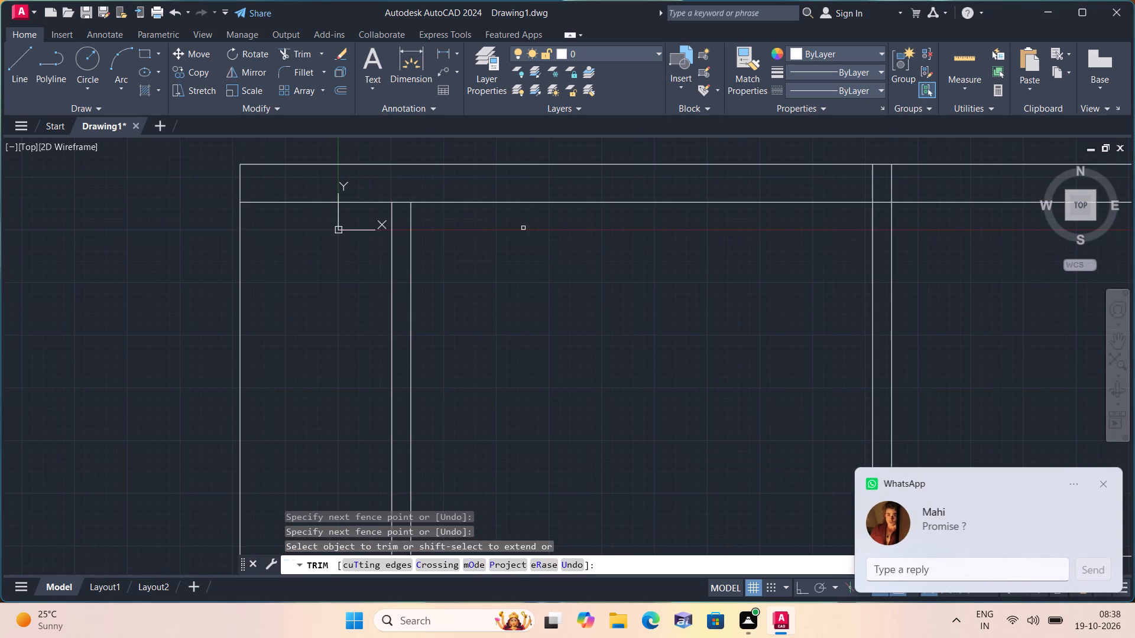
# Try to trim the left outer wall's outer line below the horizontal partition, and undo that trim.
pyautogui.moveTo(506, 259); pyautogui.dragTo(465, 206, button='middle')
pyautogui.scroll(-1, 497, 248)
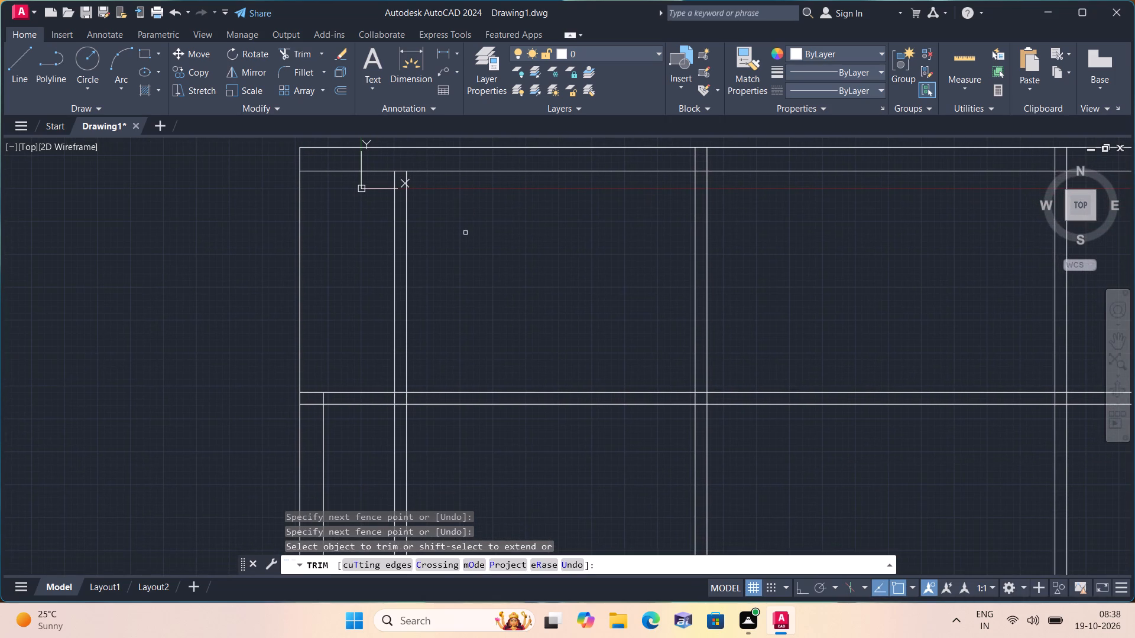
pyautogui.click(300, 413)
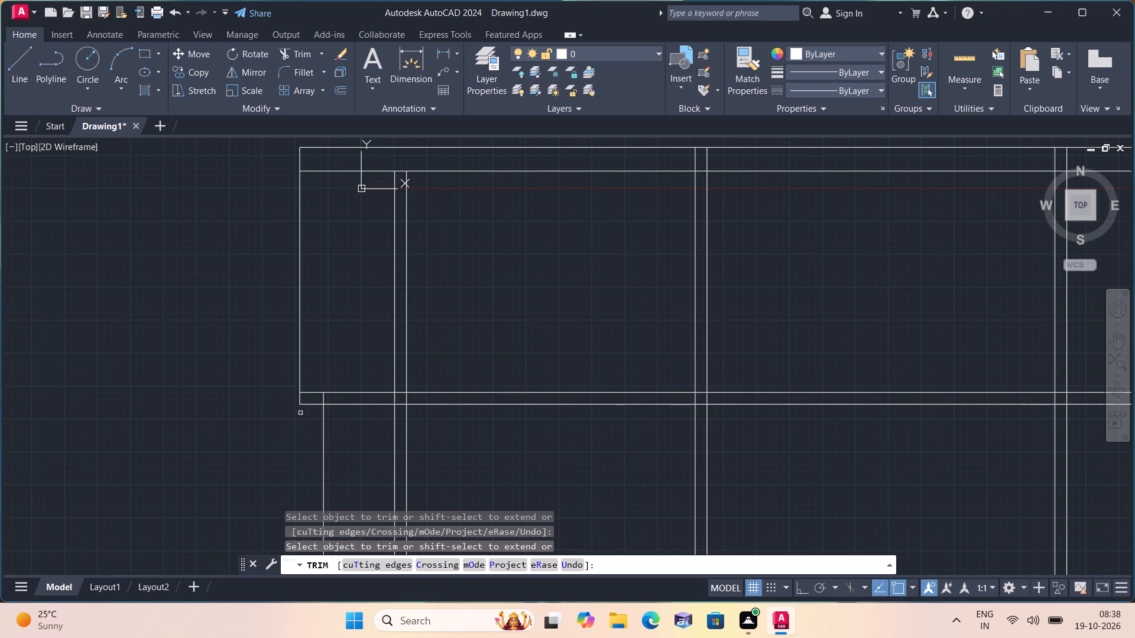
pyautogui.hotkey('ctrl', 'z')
# Trim the overlapping line ends where the horizontal partition meets the left outer wall, leaving a clean inner corner on the room below.
pyautogui.scroll(-2, 306, 315)
pyautogui.moveTo(313, 351); pyautogui.dragTo(312, 259, button='middle')
pyautogui.scroll(1, 312, 259)
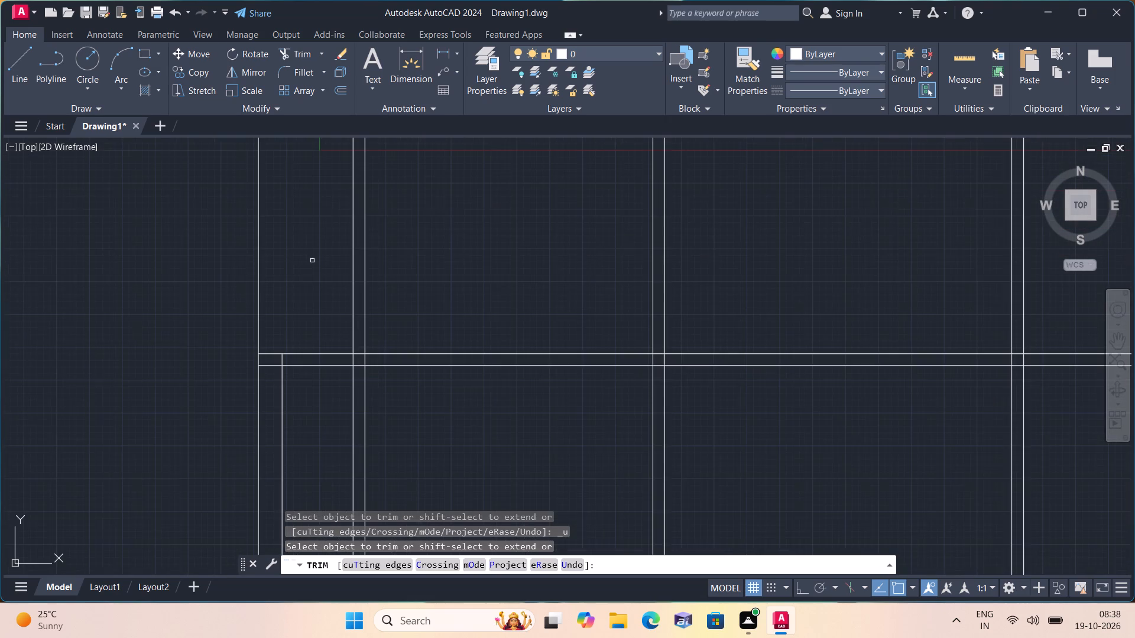
pyautogui.scroll(2, 273, 399)
pyautogui.click(267, 328)
pyautogui.click(327, 297)
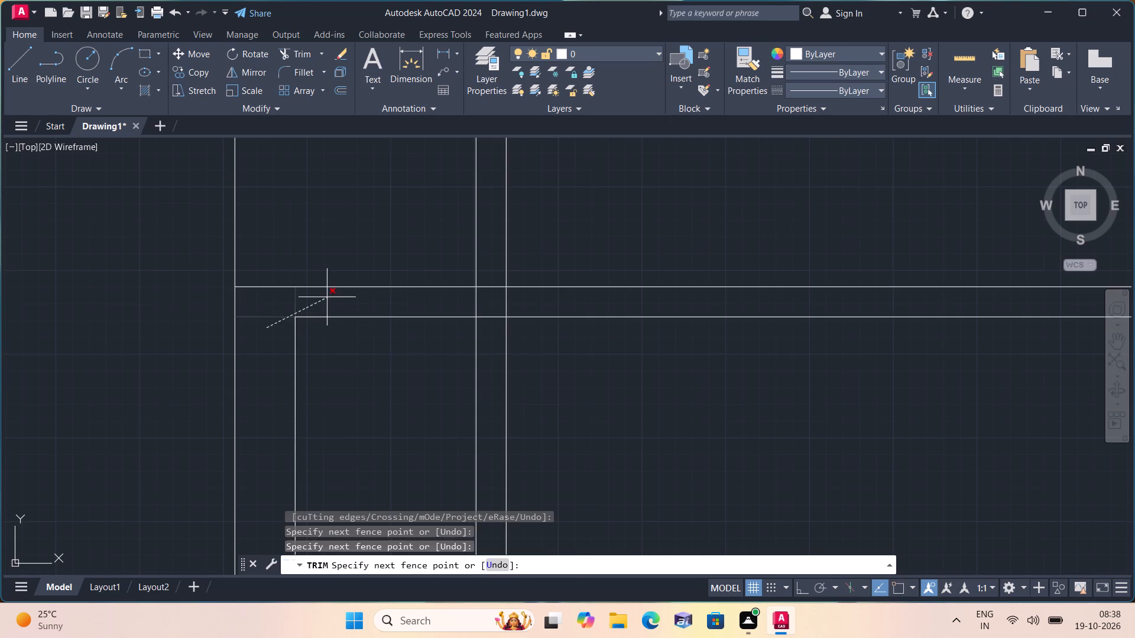
# Trim the leftmost vertical partition's two lines within and below the horizontal partition, so they end at its upper face.
pyautogui.scroll(-4, 327, 297)
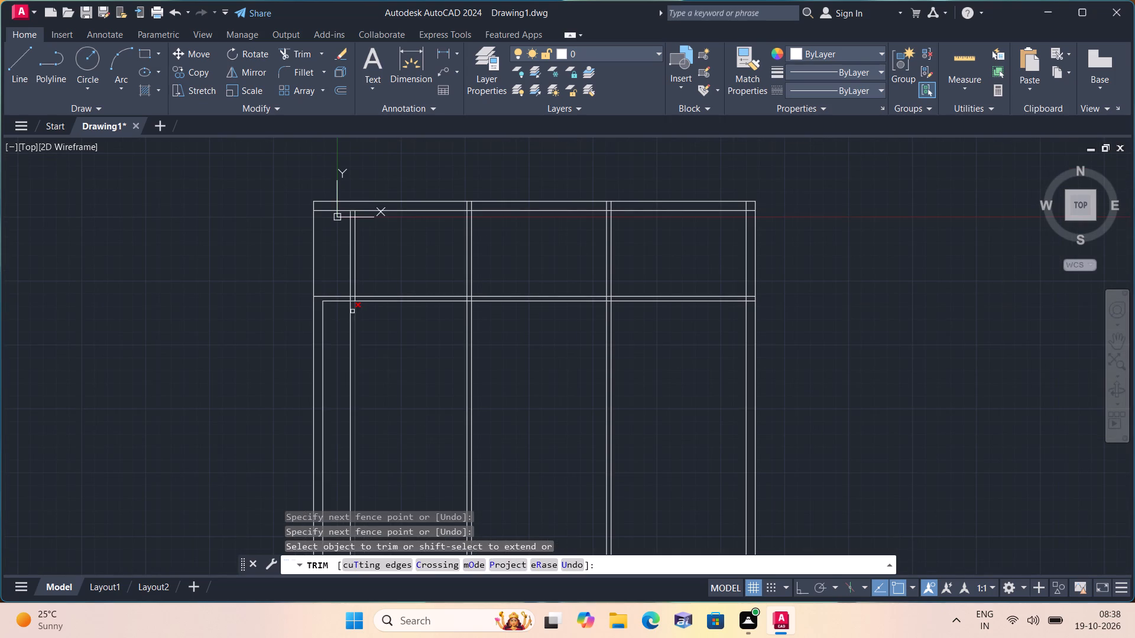
pyautogui.scroll(4, 343, 304)
pyautogui.click(359, 282)
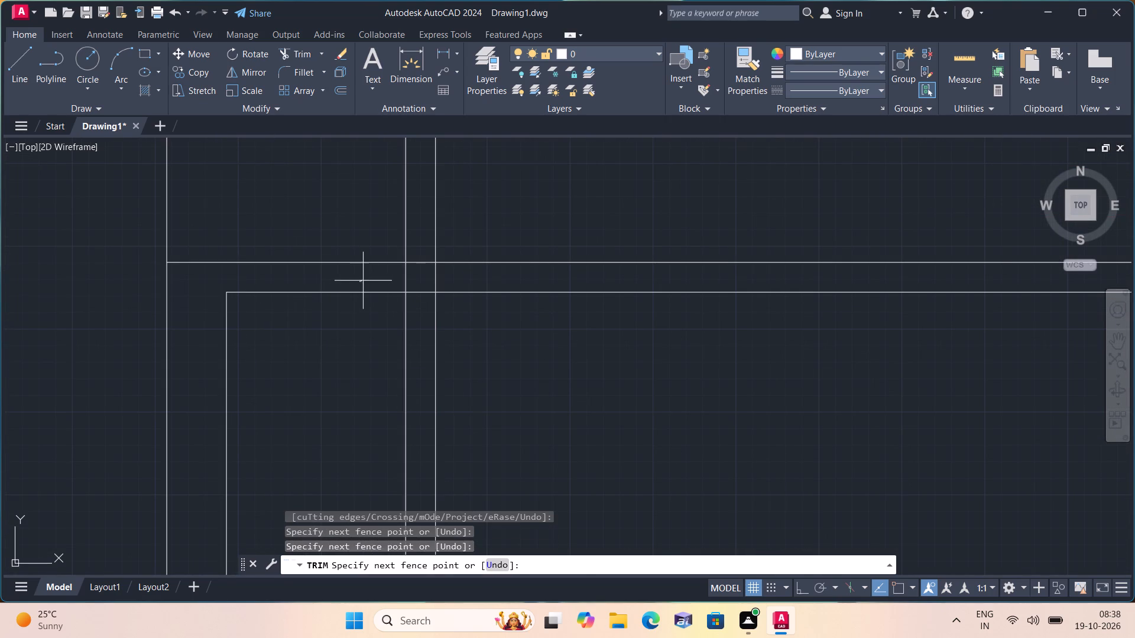
pyautogui.click(461, 272)
pyautogui.scroll(-5, 461, 272)
pyautogui.scroll(2, 487, 340)
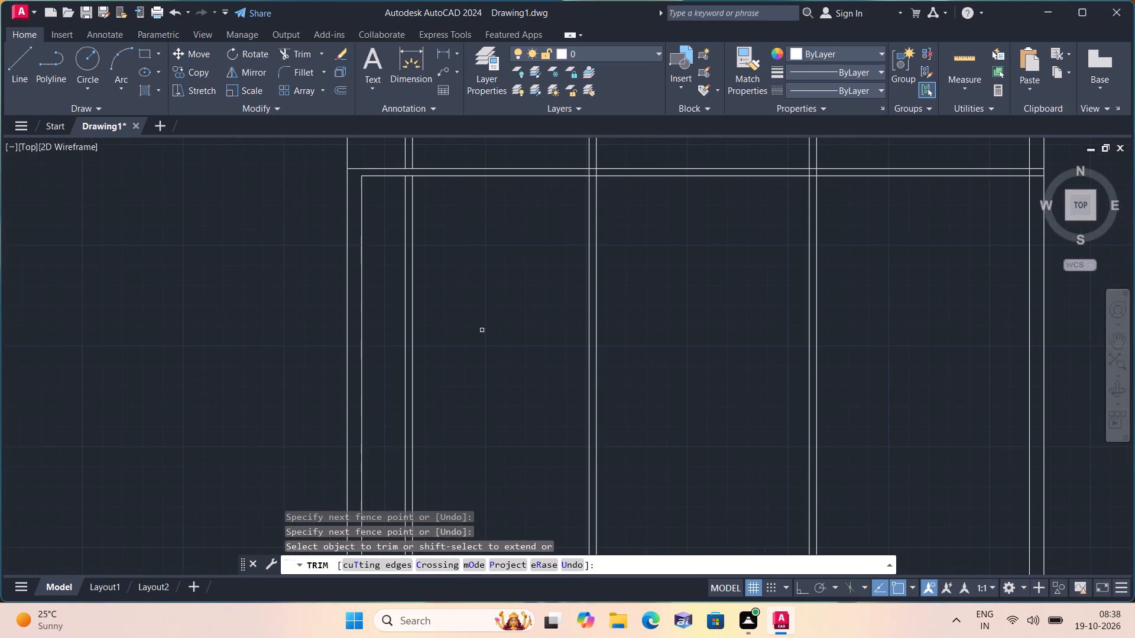
pyautogui.click(478, 327)
pyautogui.click(391, 248)
# Trim the second partition's left line inside the top outer wall, and the wall's inner line between that partition's faces; finish trimming.
pyautogui.moveTo(419, 259); pyautogui.dragTo(401, 266, button='middle')
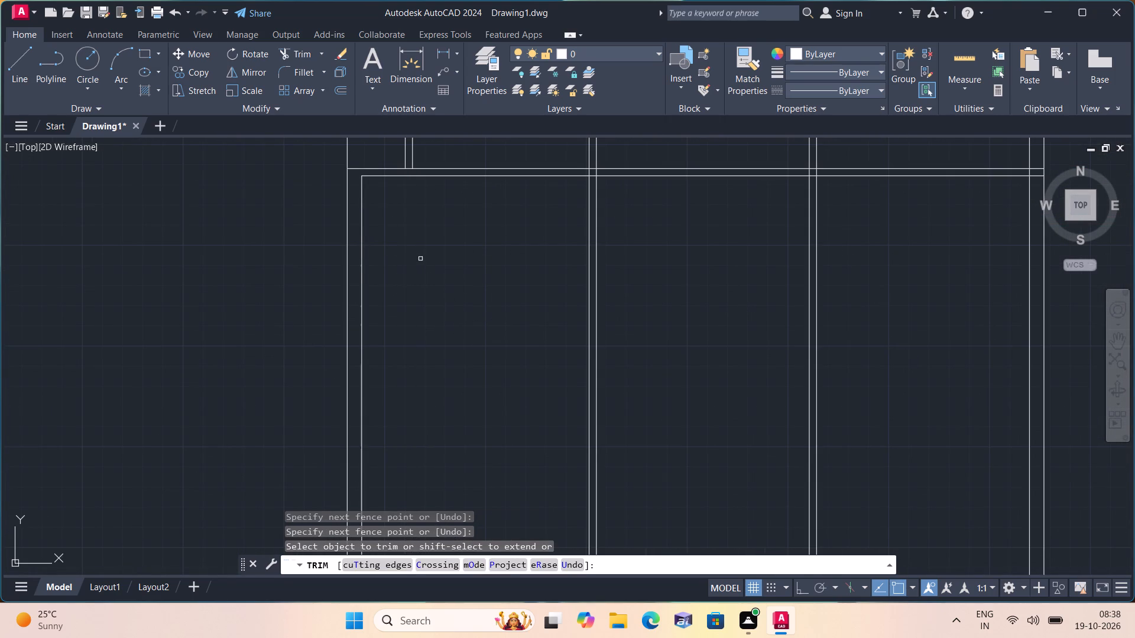
pyautogui.moveTo(401, 266); pyautogui.dragTo(358, 307, button='middle')
pyautogui.scroll(-2, 365, 321)
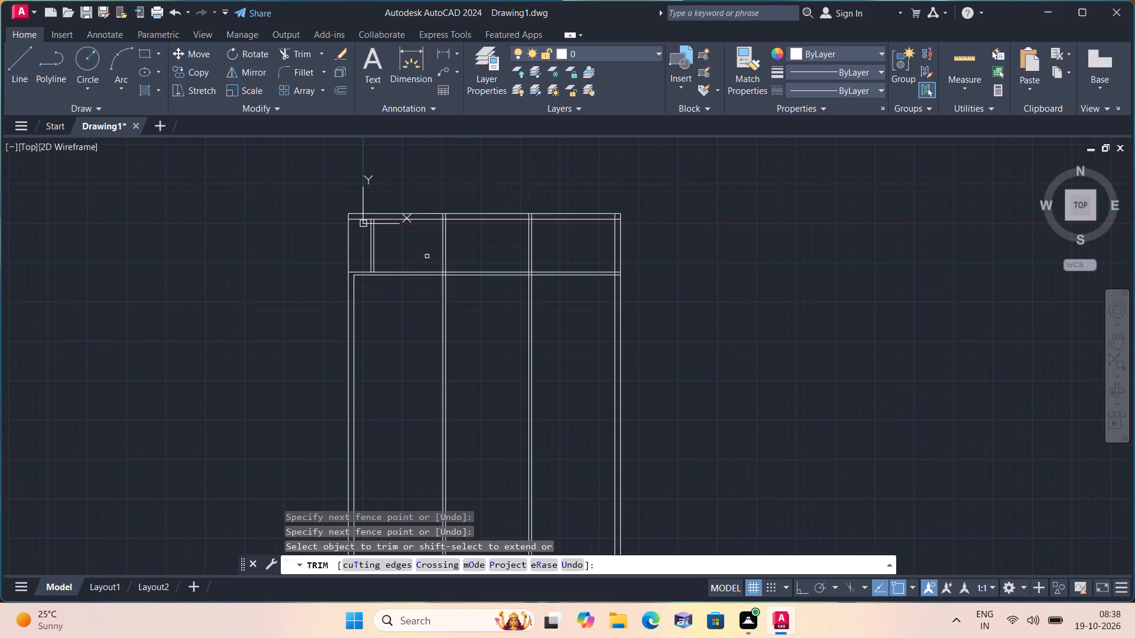
pyautogui.scroll(3, 445, 213)
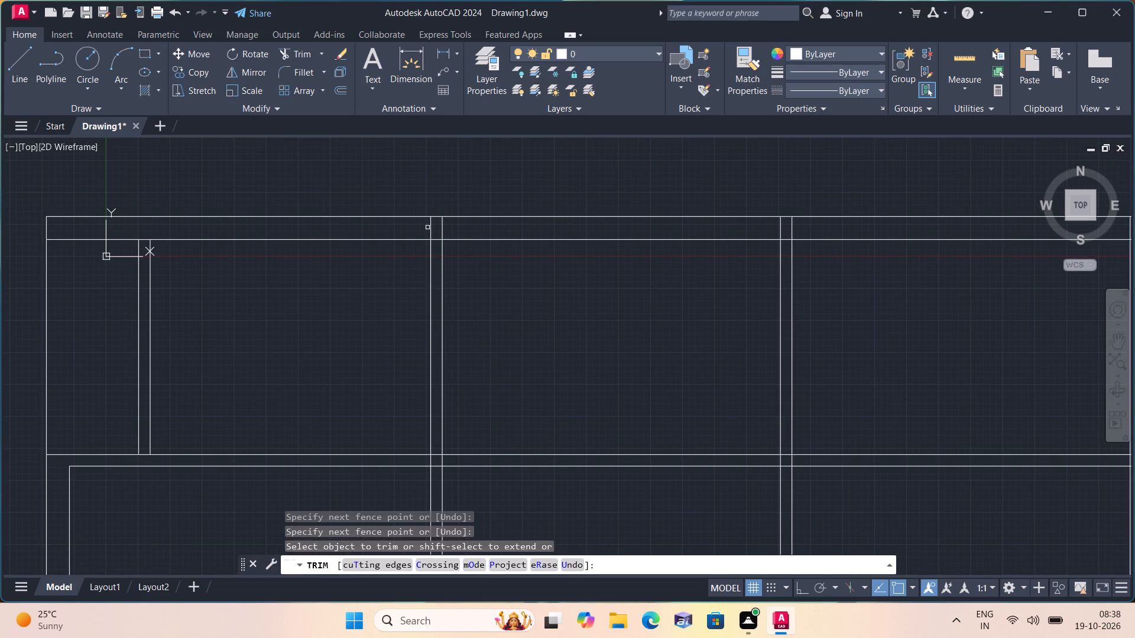
pyautogui.click(426, 226)
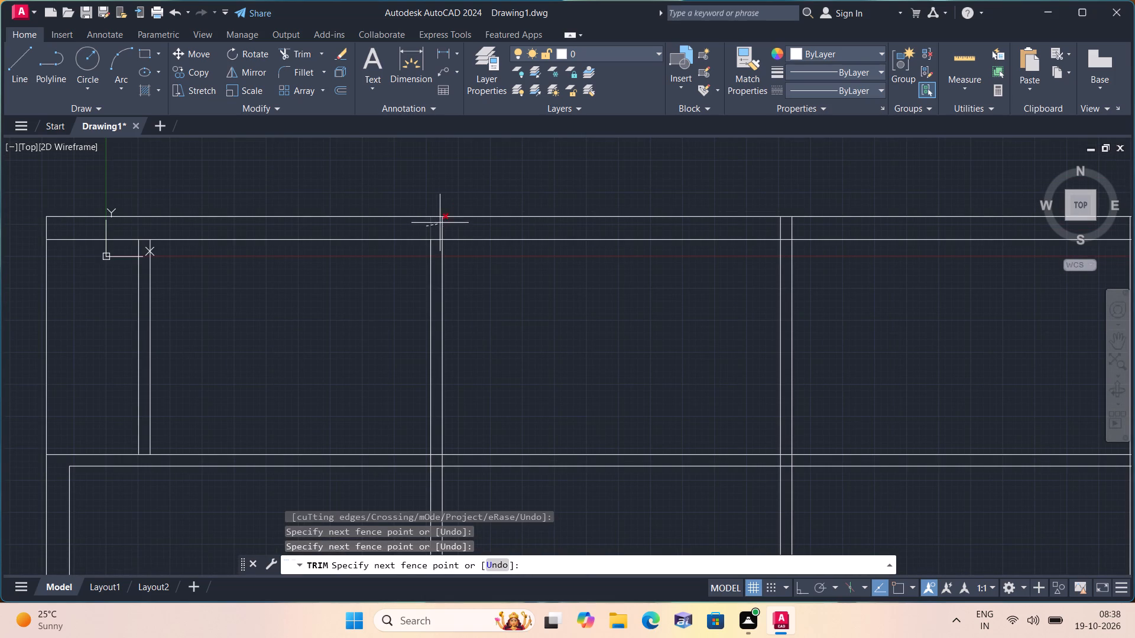
pyautogui.click(440, 220)
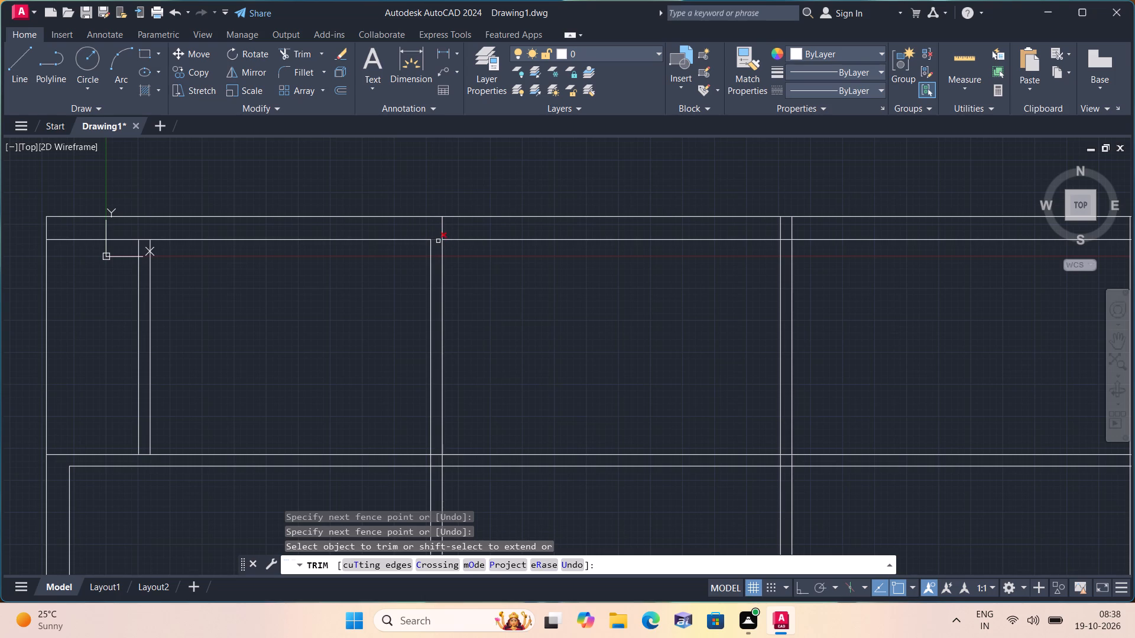
pyautogui.click(438, 241)
pyautogui.scroll(-3, 438, 241)
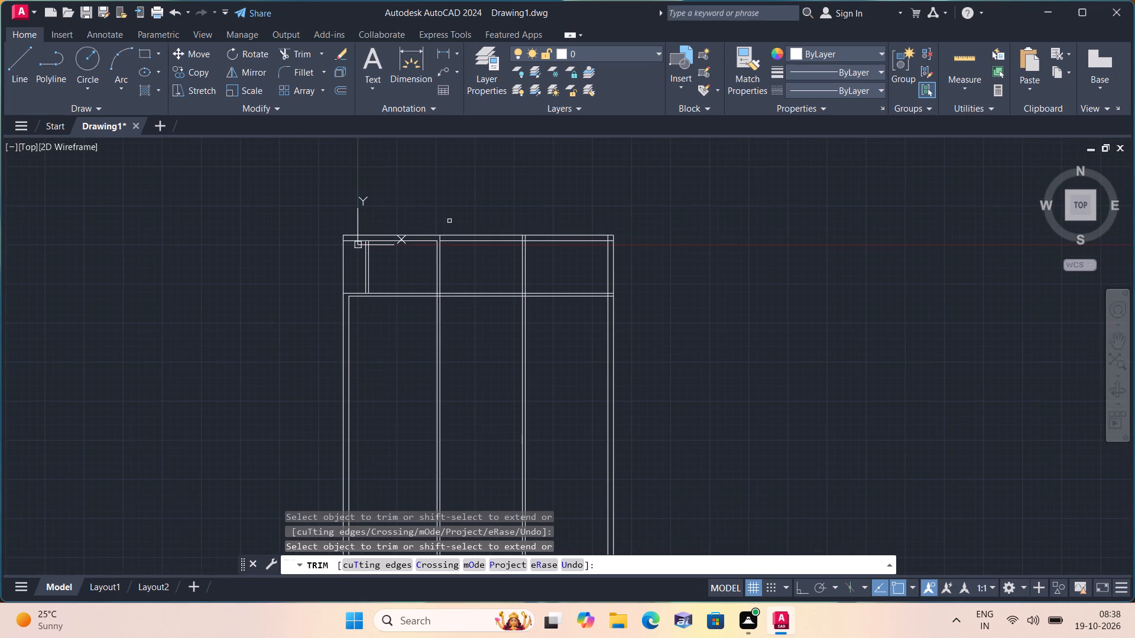
pyautogui.scroll(-1, 449, 221)
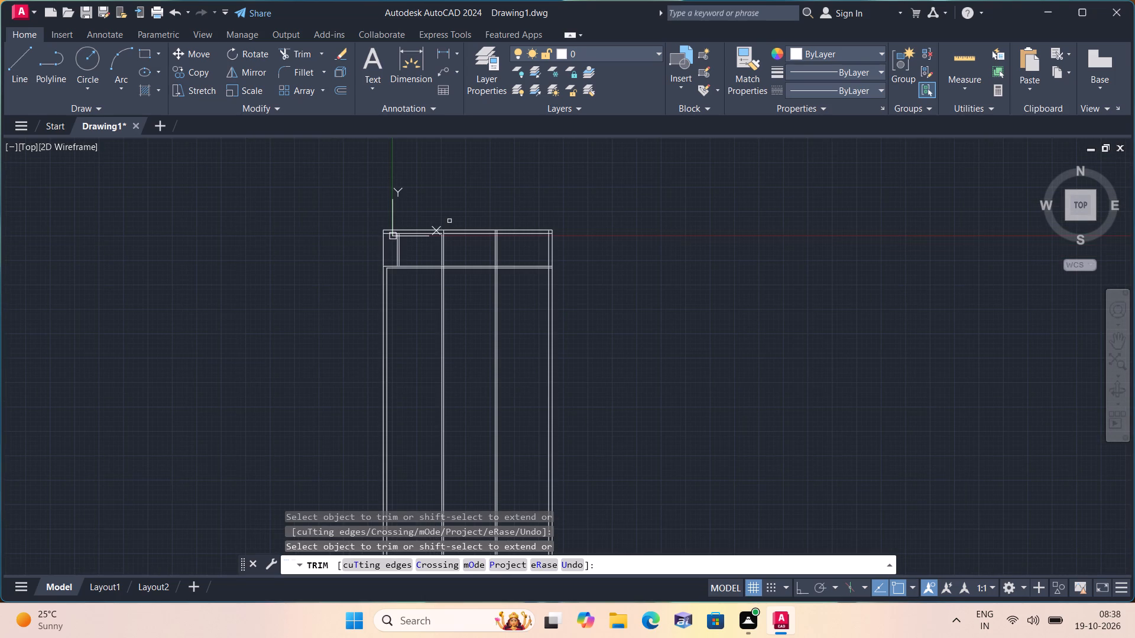
pyautogui.scroll(3, 421, 242)
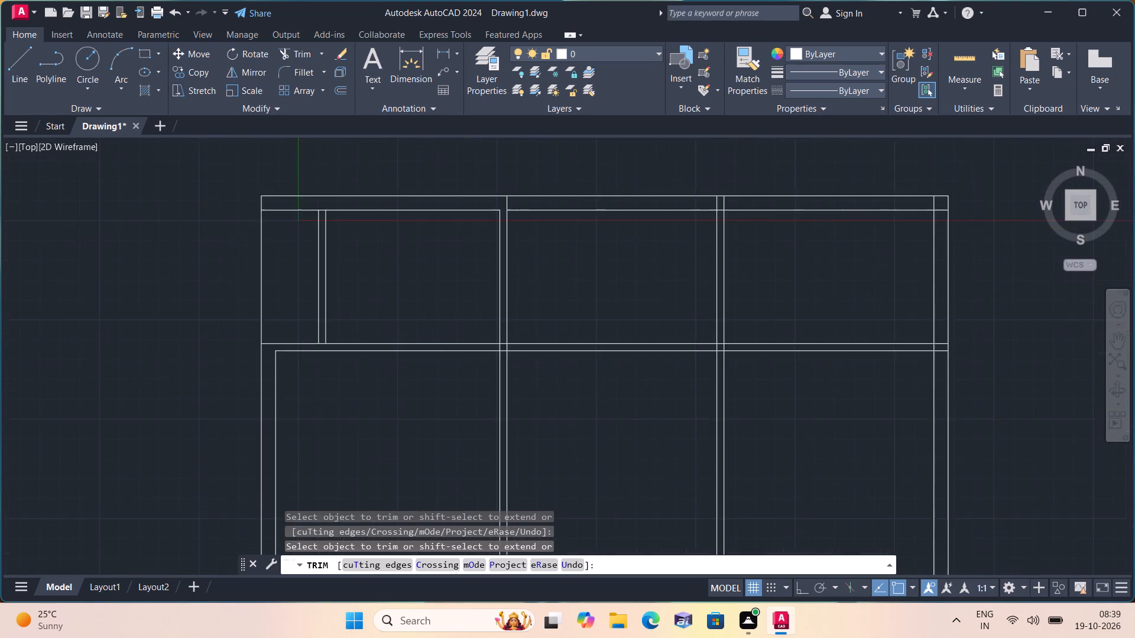
pyautogui.scroll(-1, 421, 240)
pyautogui.scroll(2, 468, 313)
pyautogui.scroll(-2, 364, 368)
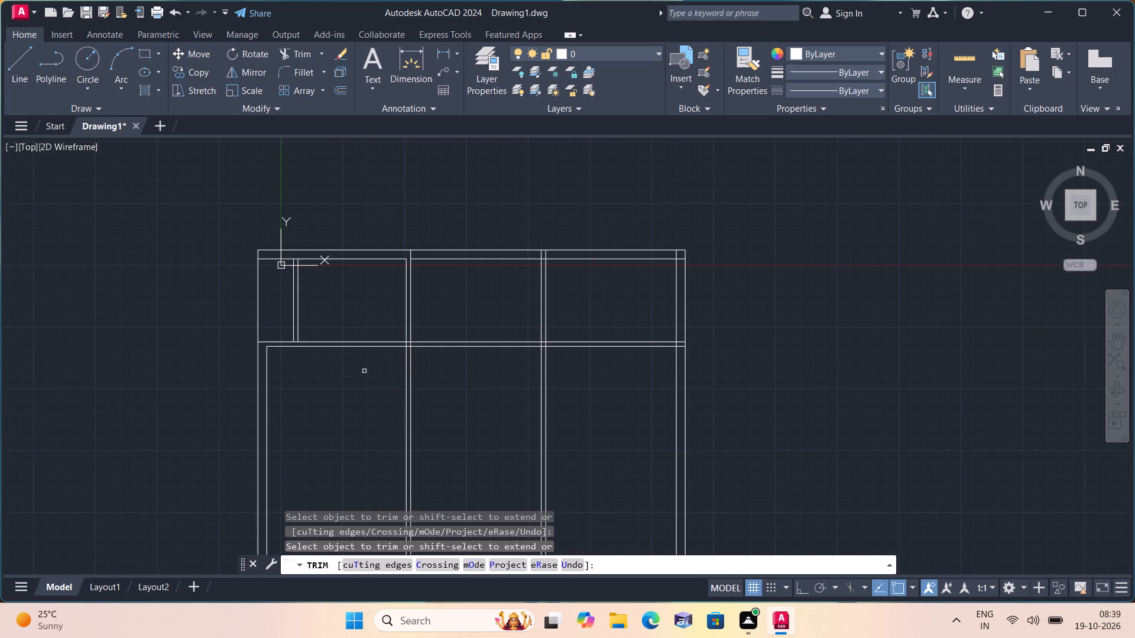
pyautogui.press('space')
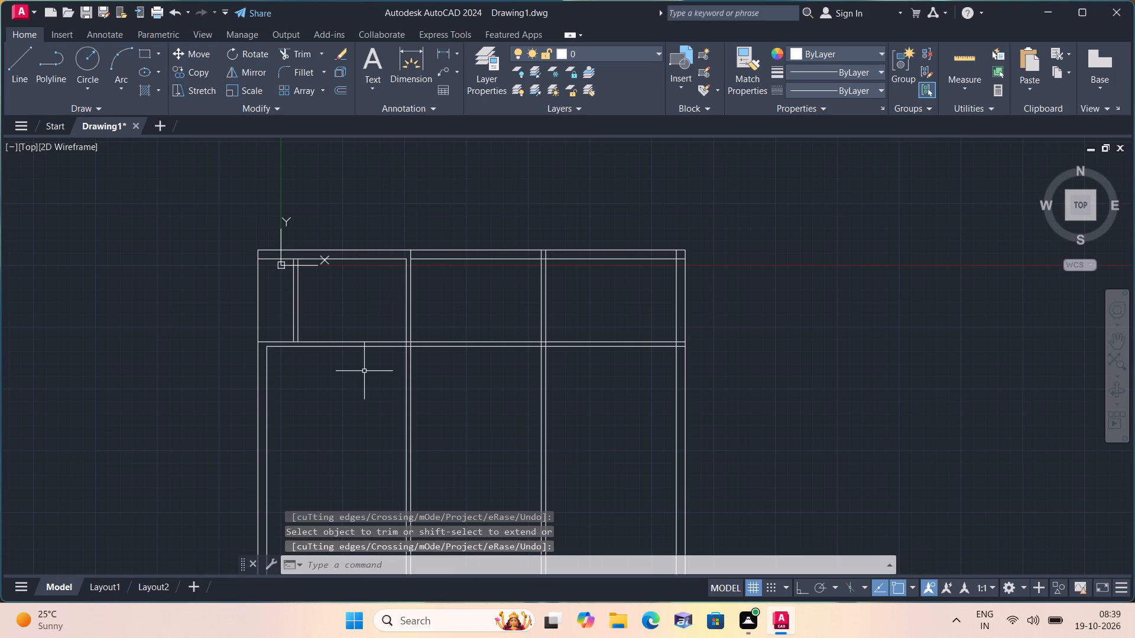
# Turn on Ortho and draw a line across the lower end of the leftmost partition, joining the ends of its two faces.
pyautogui.write('l')
pyautogui.press('space')
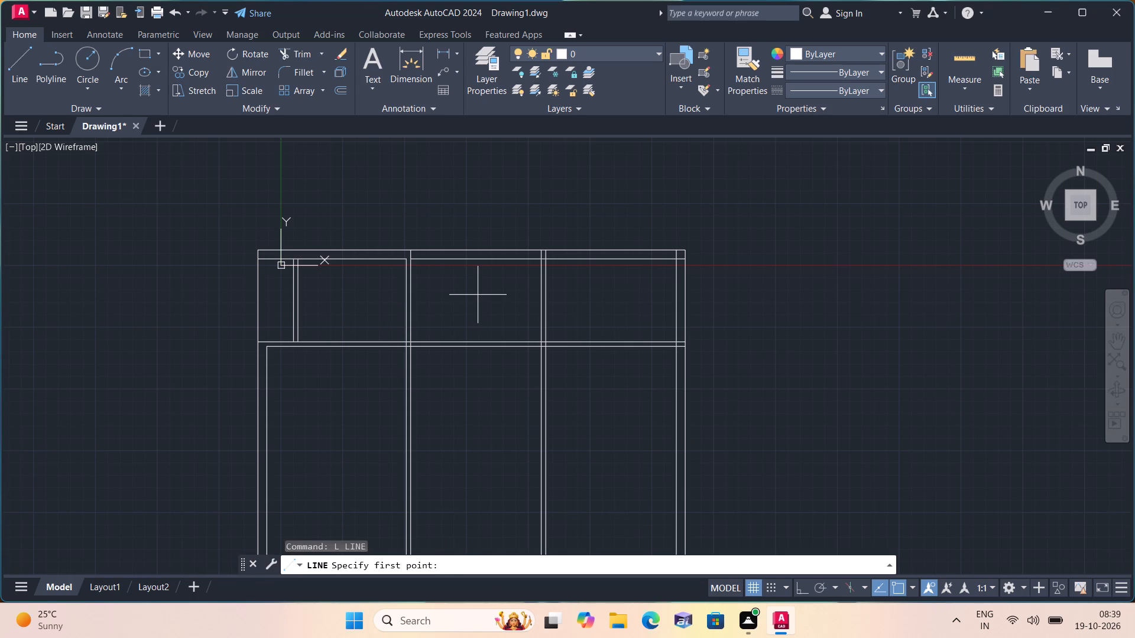
pyautogui.press('space')
pyautogui.write('l')
pyautogui.press('space')
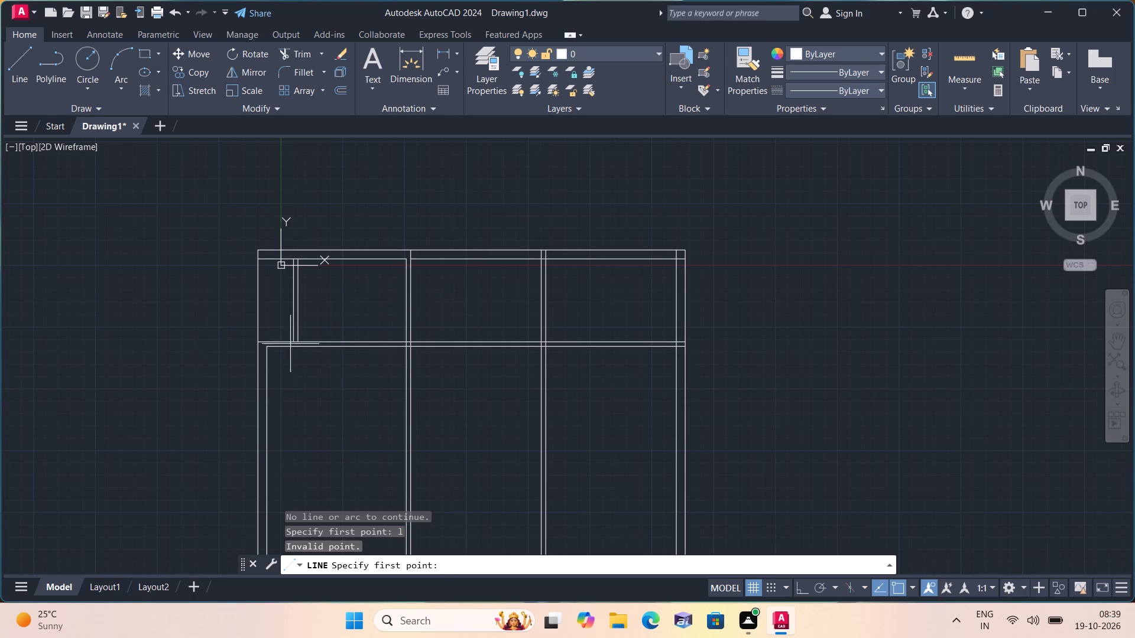
pyautogui.scroll(4, 289, 343)
pyautogui.click(314, 338)
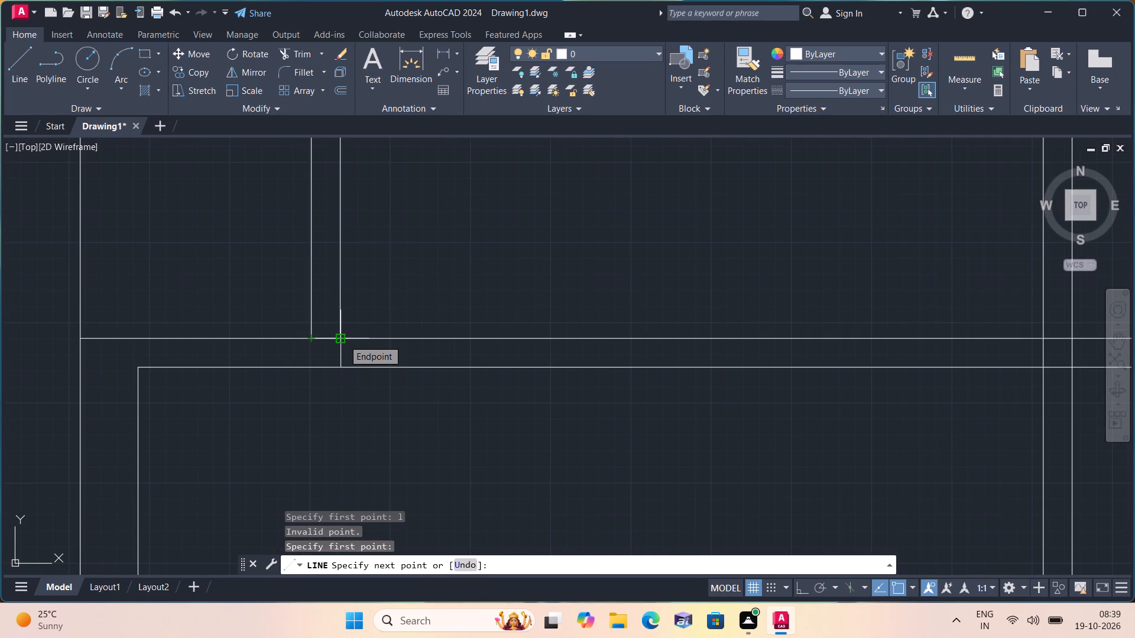
pyautogui.press('F8')
pyautogui.click(343, 340)
pyautogui.press('space')
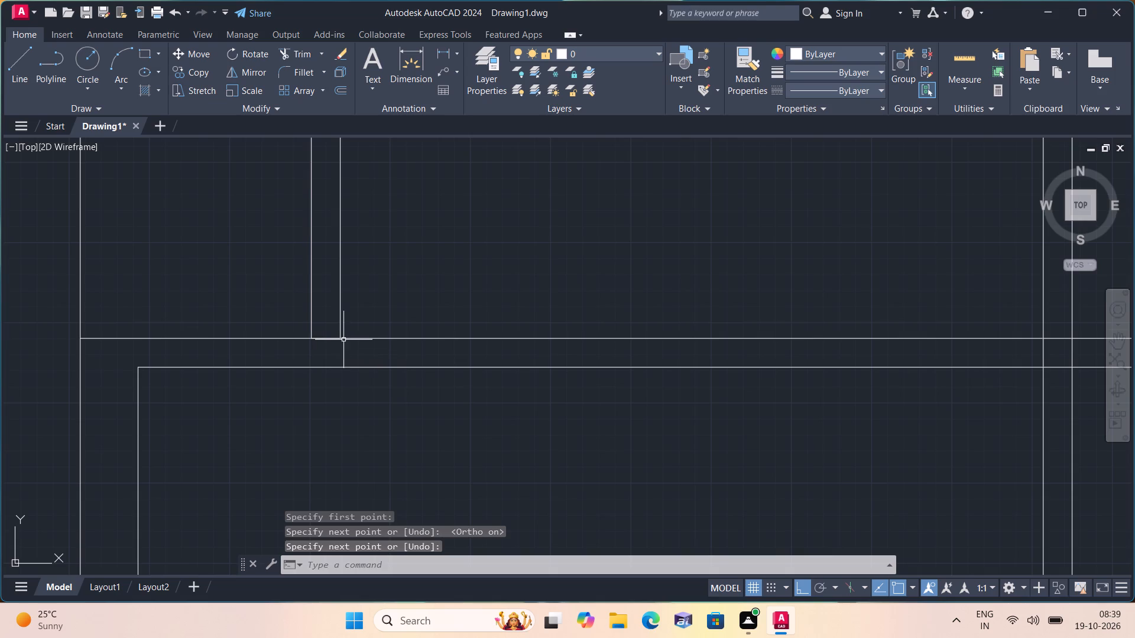
# Draw a centre line up the leftmost partition from its lower end in 2", 2' and 2" segments, and across to its left face.
pyautogui.scroll(1, 327, 343)
pyautogui.press('space')
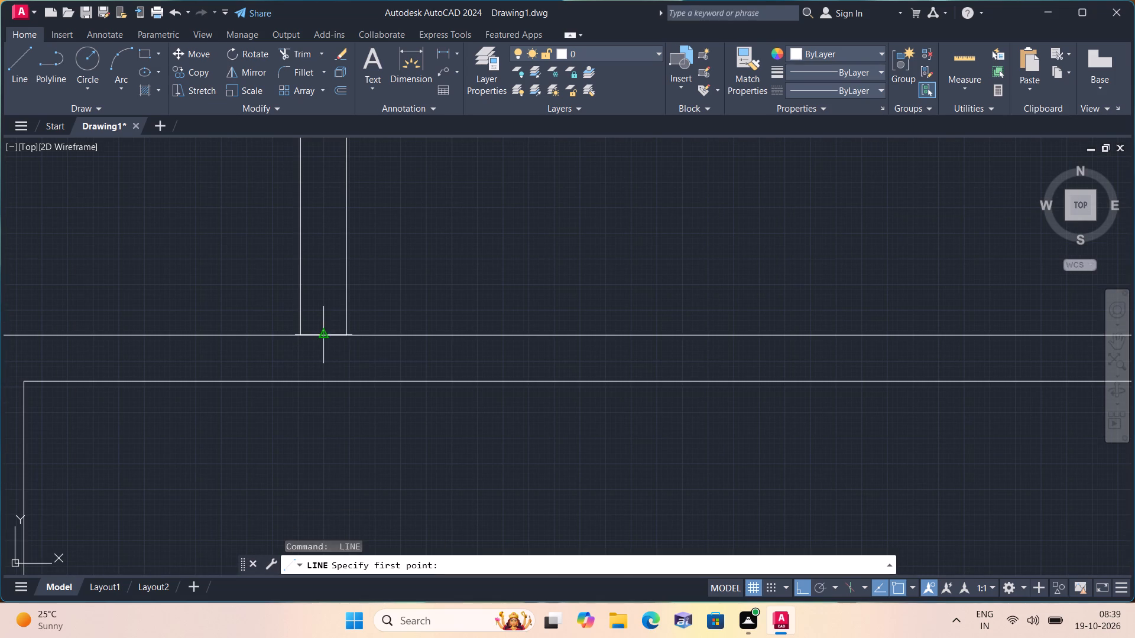
pyautogui.click(322, 333)
pyautogui.write('2"')
pyautogui.press('space')
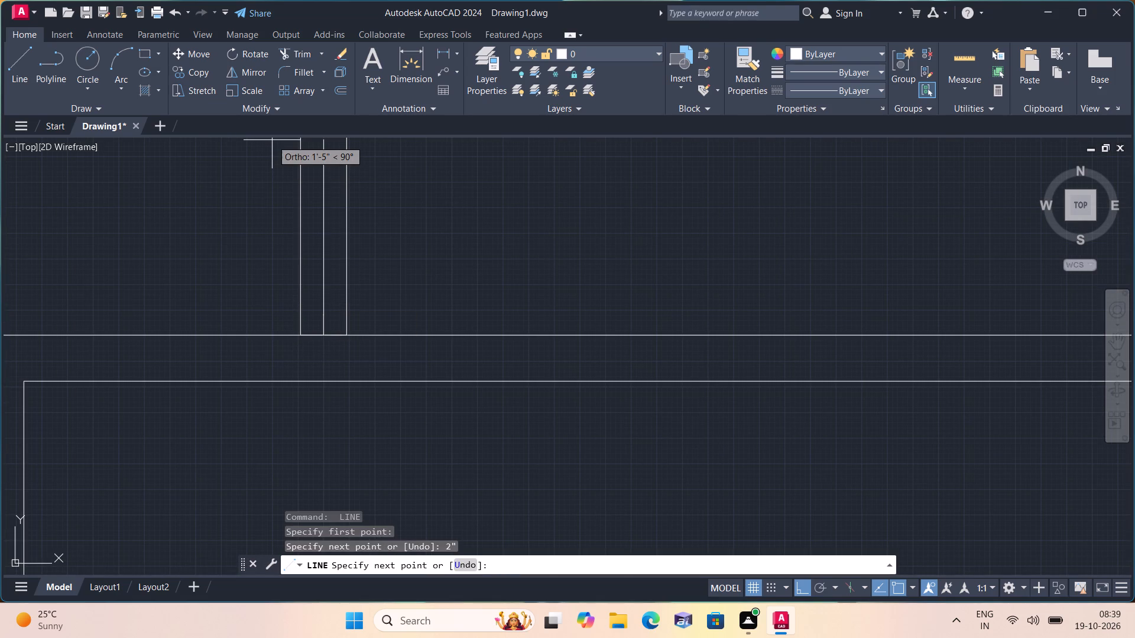
pyautogui.write("2'")
pyautogui.press('space')
pyautogui.moveTo(272, 138); pyautogui.dragTo(280, 249, button='middle')
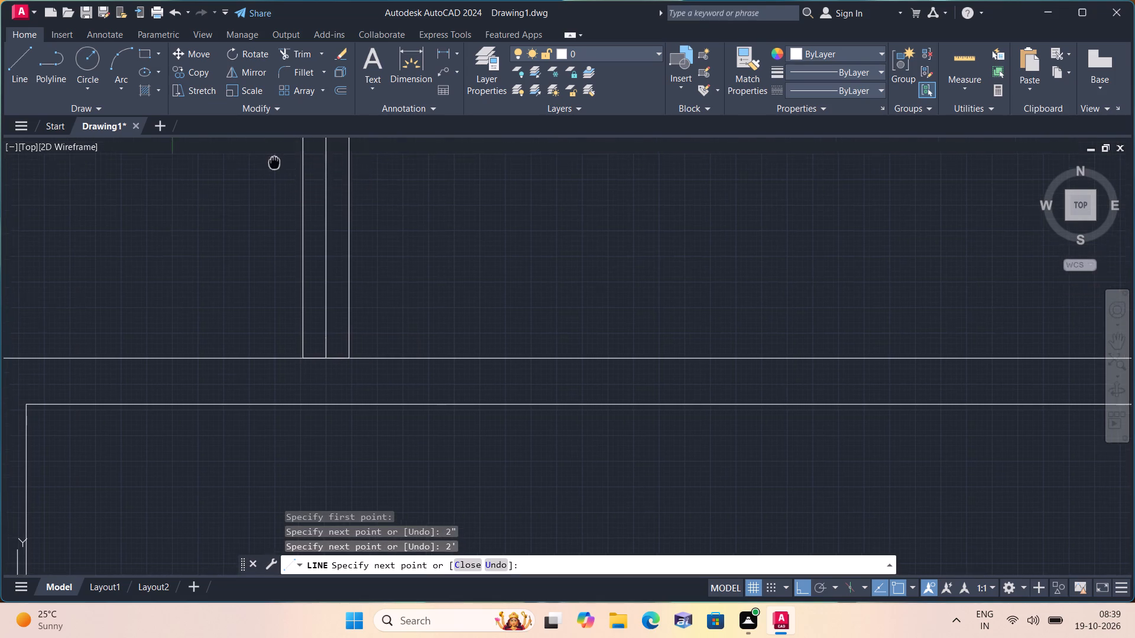
pyautogui.moveTo(280, 249); pyautogui.dragTo(282, 411, button='middle')
pyautogui.write('2"')
pyautogui.press('space')
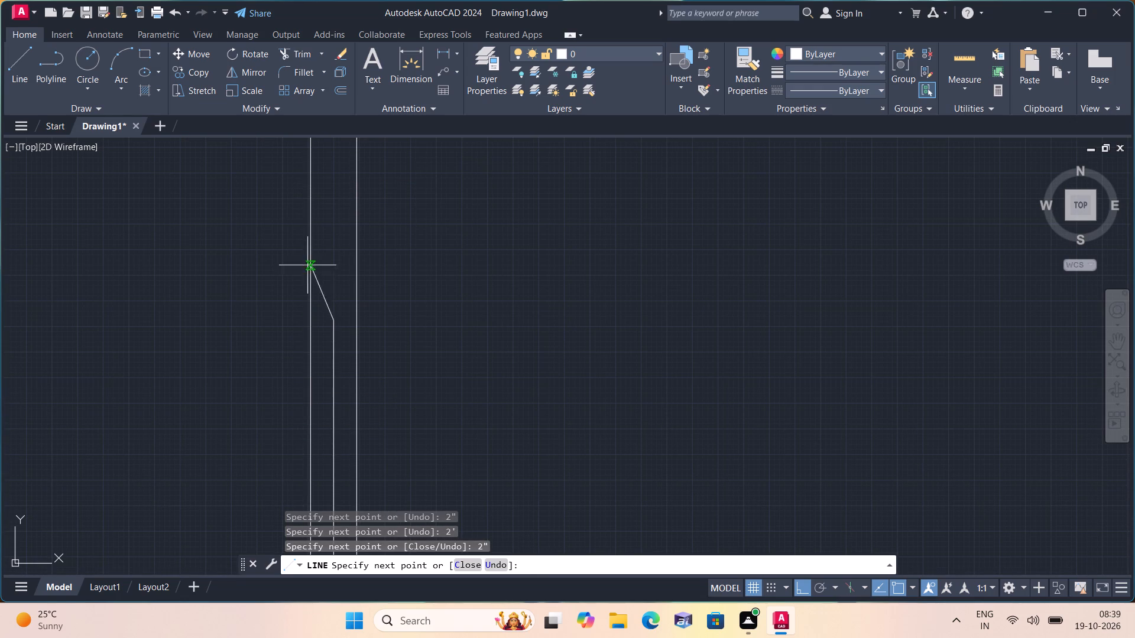
pyautogui.click(311, 321)
pyautogui.press('space')
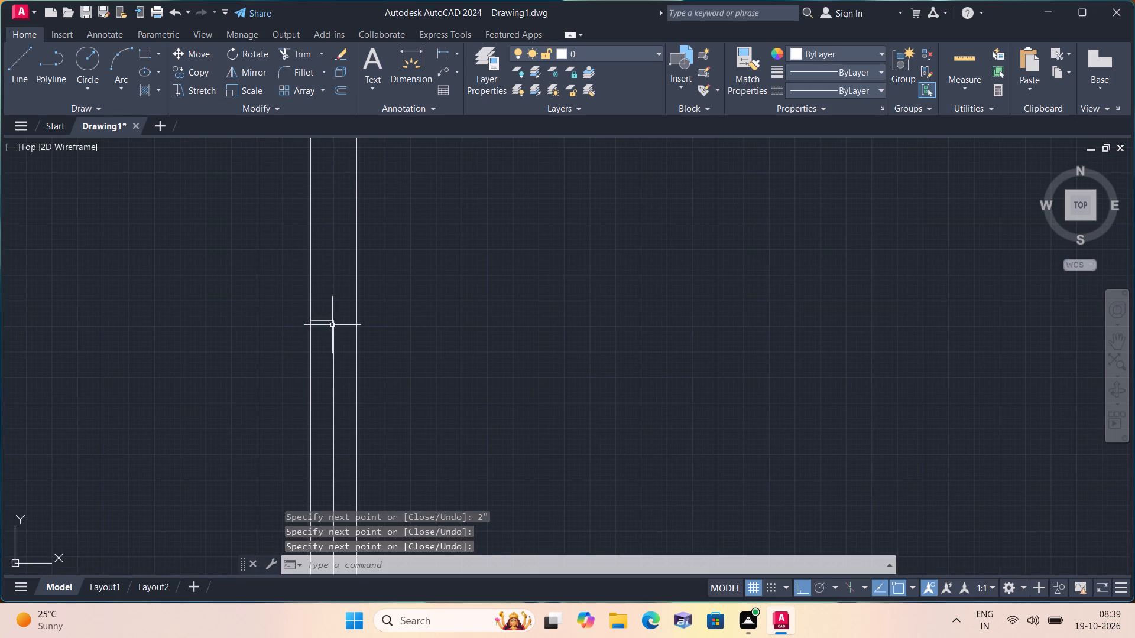
# Draw a line from the top of the centre line across to the leftmost partition's right face, closing the opening's upper jamb.
pyautogui.press('space')
pyautogui.click(334, 320)
pyautogui.click(358, 320)
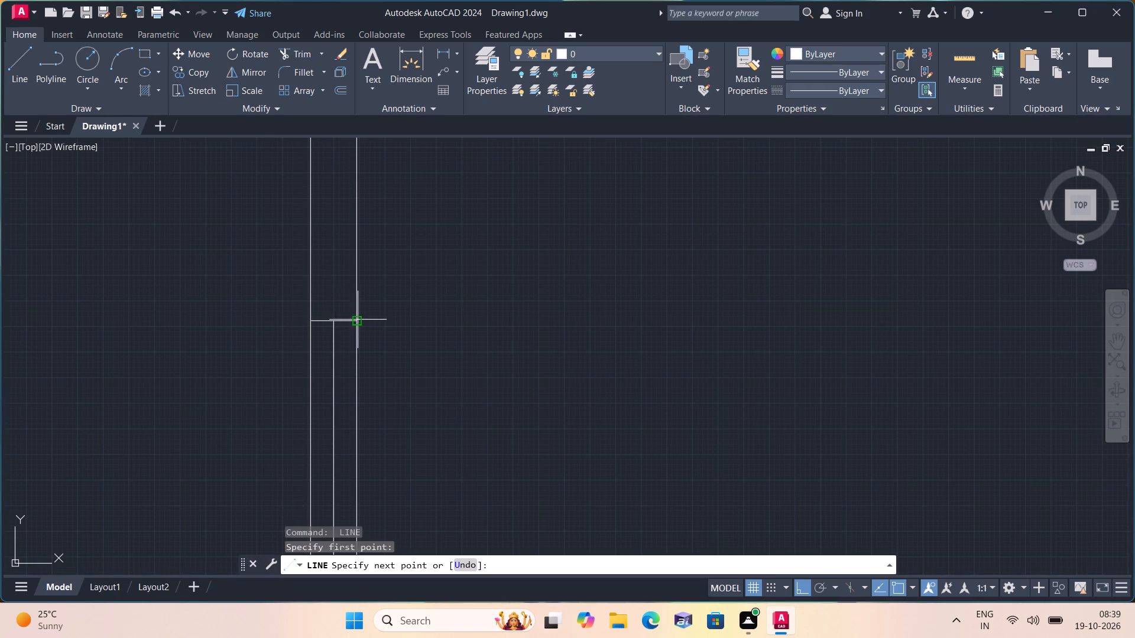
pyautogui.press('space')
# Trim both faces of the leftmost partition and the 2' centre segment across the opening, leaving 2" stubs at each end.
pyautogui.scroll(-2, 436, 274)
pyautogui.write('trim')
pyautogui.press('space')
pyautogui.click(498, 336)
pyautogui.click(362, 338)
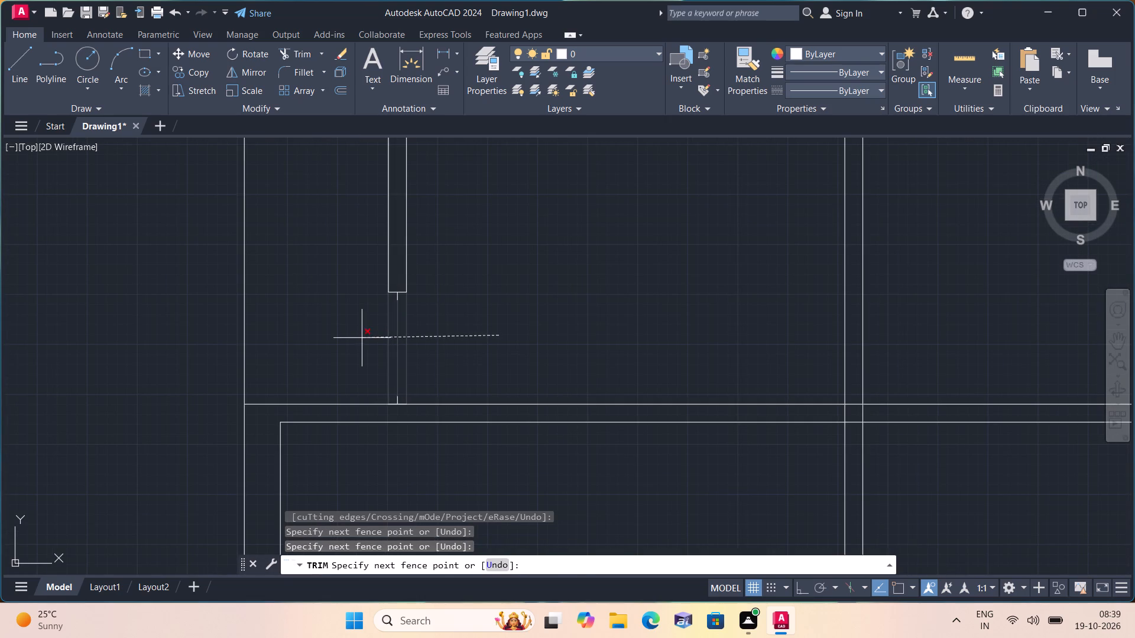
pyautogui.press('space')
# Draw a 2' door leaf horizontally leftward from the top of the opening's lower stub.
pyautogui.press('l')
pyautogui.press('space')
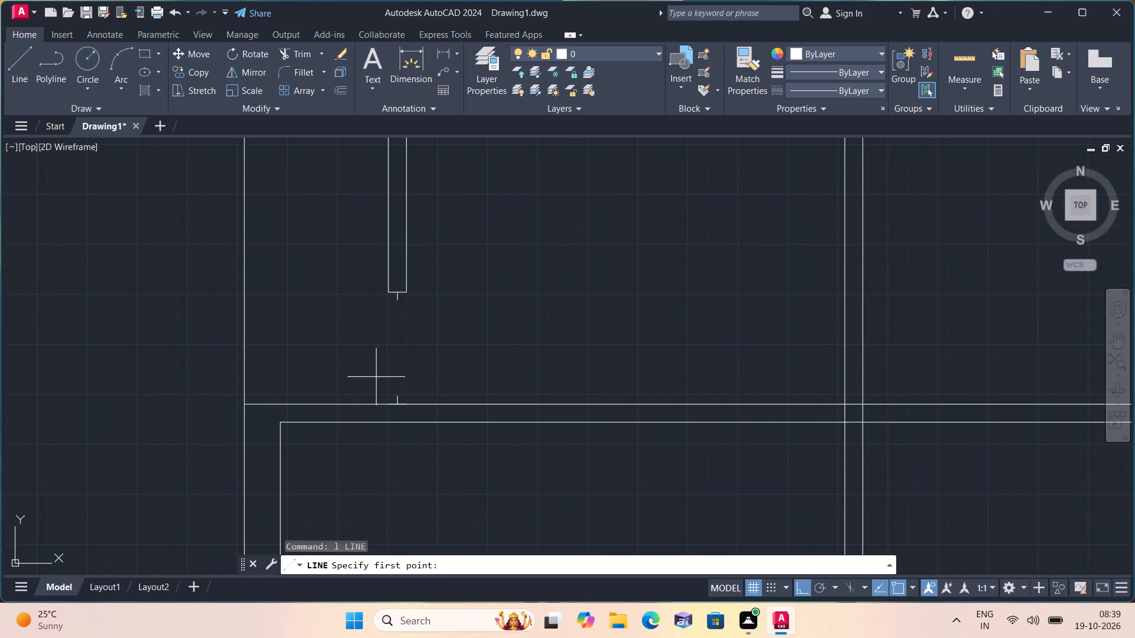
pyautogui.click(396, 392)
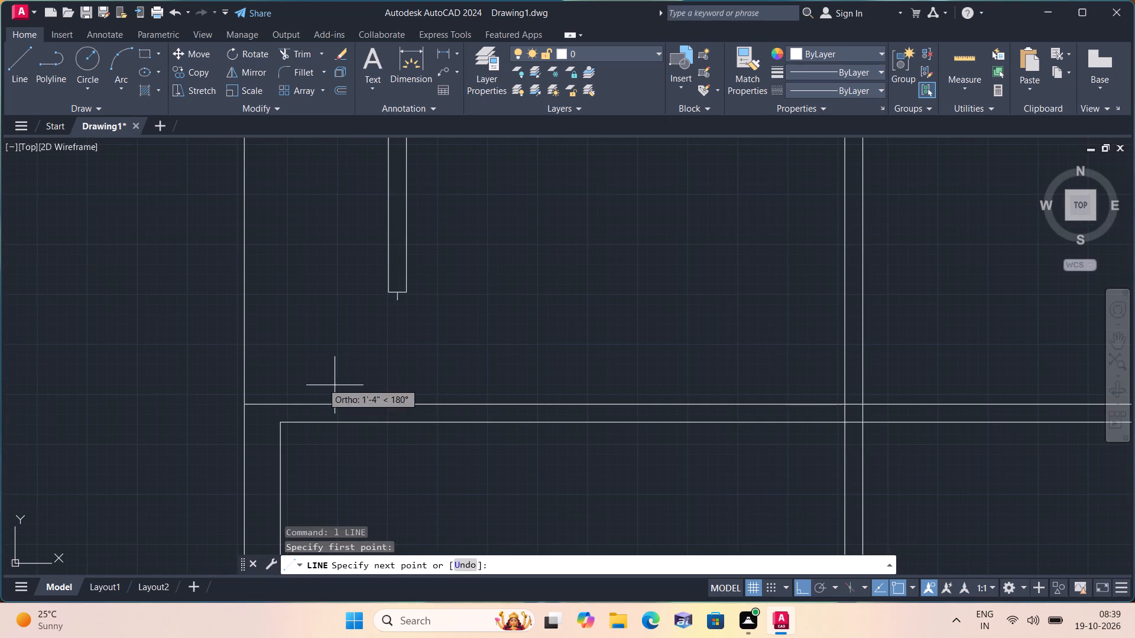
pyautogui.write("2'")
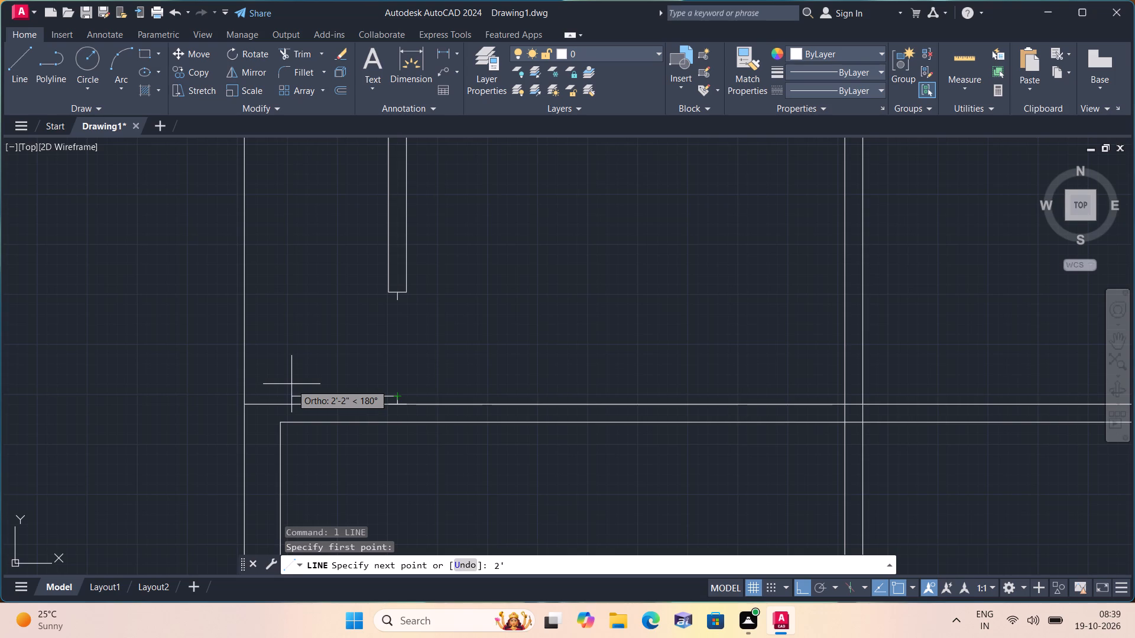
pyautogui.press('space')
pyautogui.press('Escape')
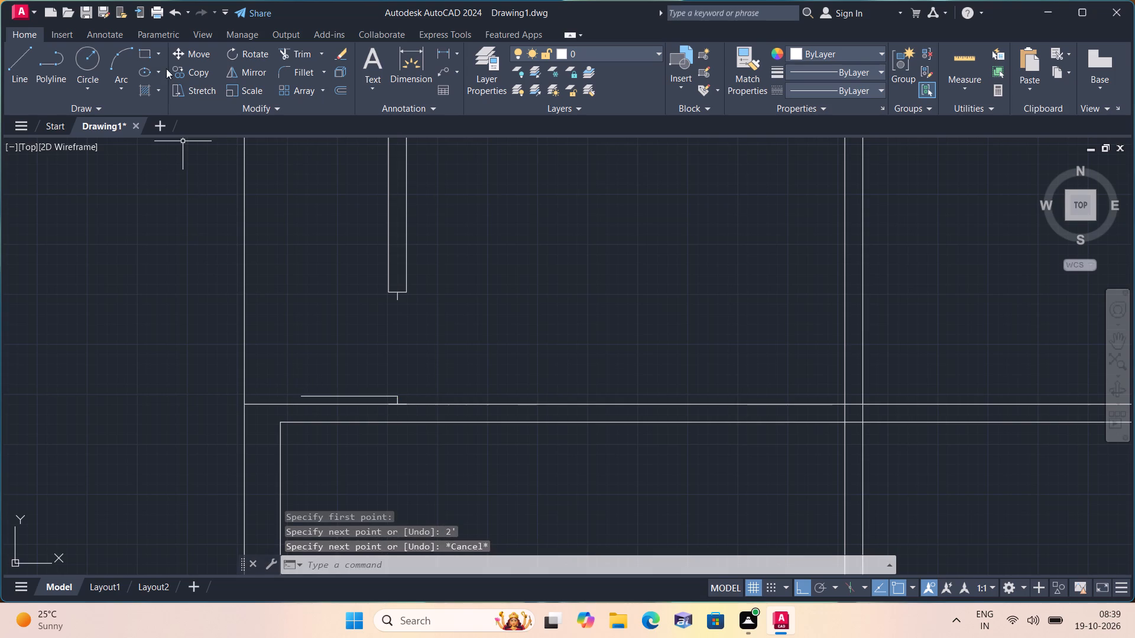
# Draw the door swing as a Start, End, Direction arc from the leaf's free end to the upper stub, with a vertical start tangent.
pyautogui.click(113, 84)
pyautogui.click(163, 269)
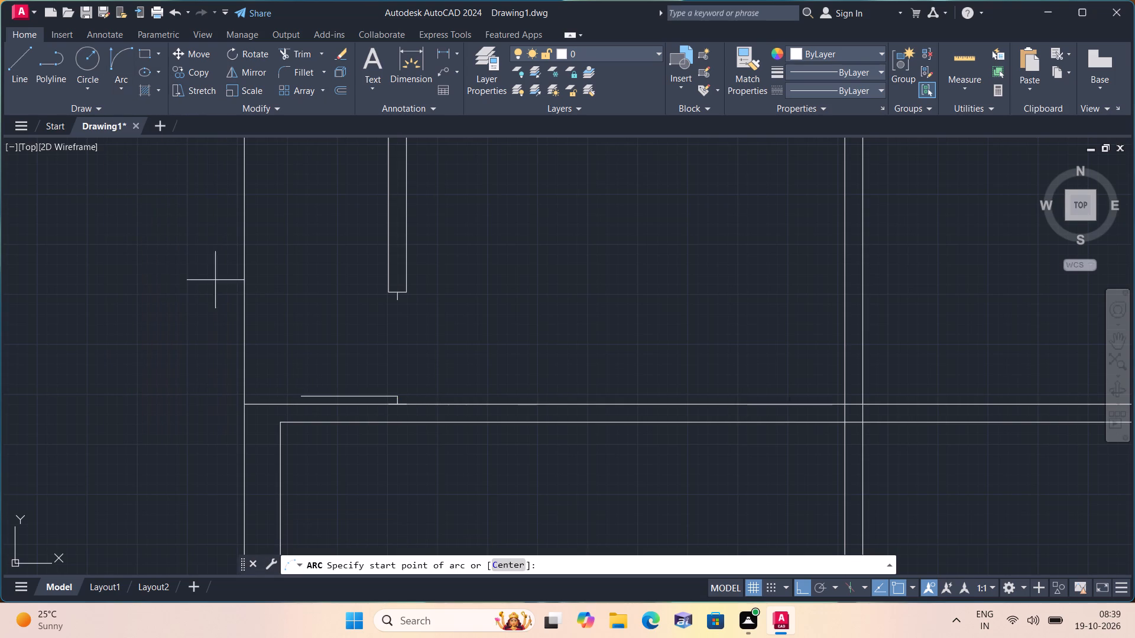
pyautogui.click(301, 393)
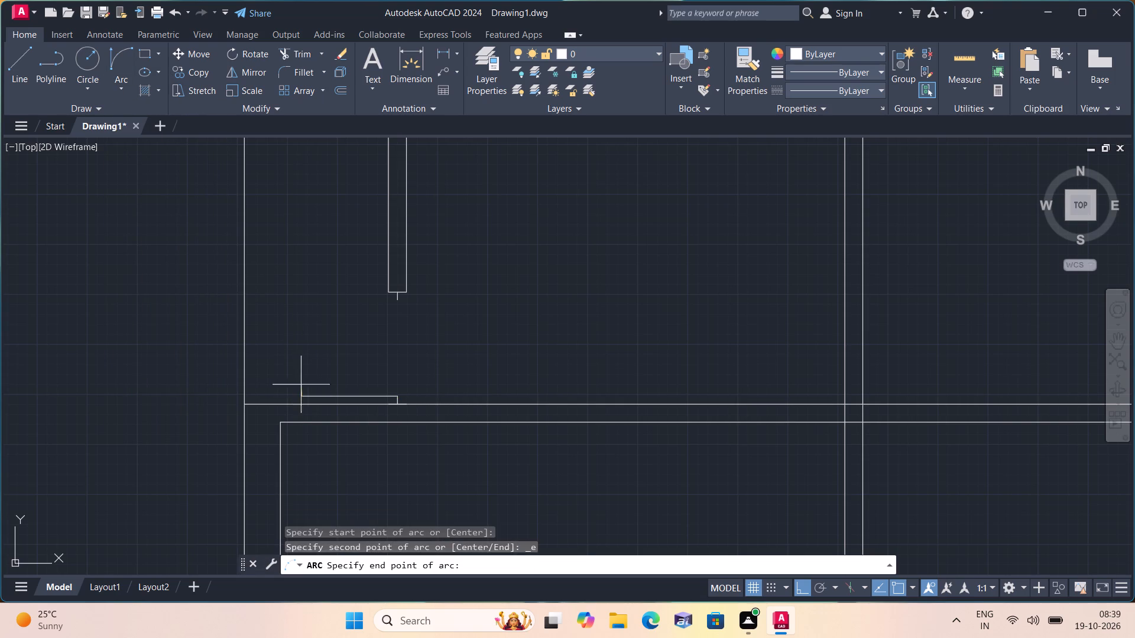
pyautogui.click(397, 301)
pyautogui.click(337, 302)
# Draw a horizontal line from the leftmost partition's lower right corner to the right face of the second partition.
pyautogui.scroll(-3, 333, 299)
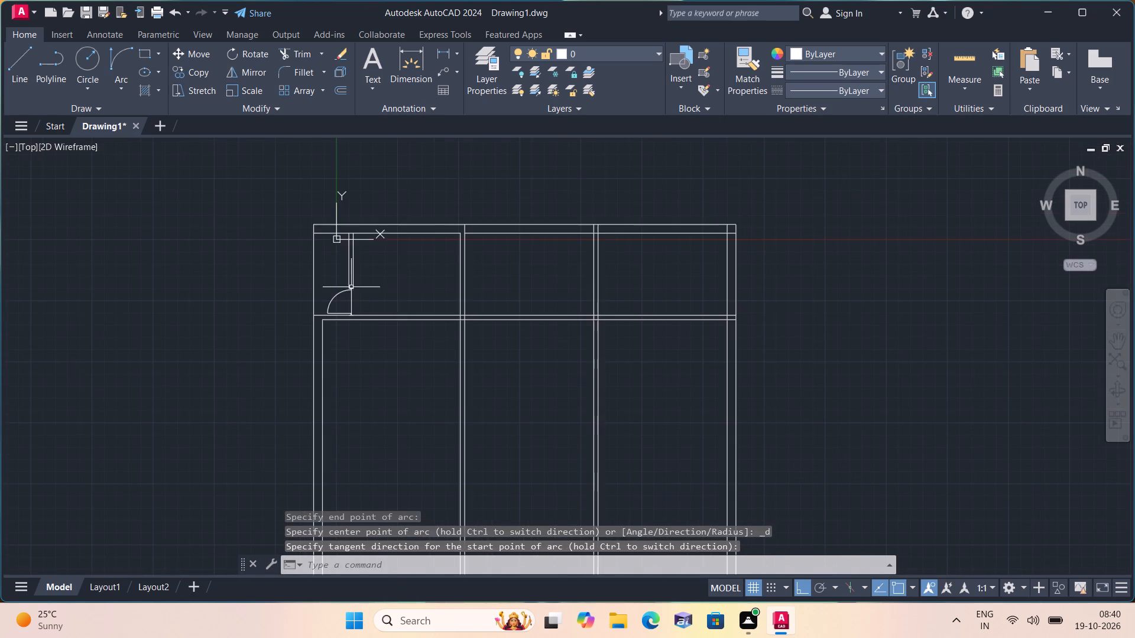
pyautogui.scroll(-1, 400, 289)
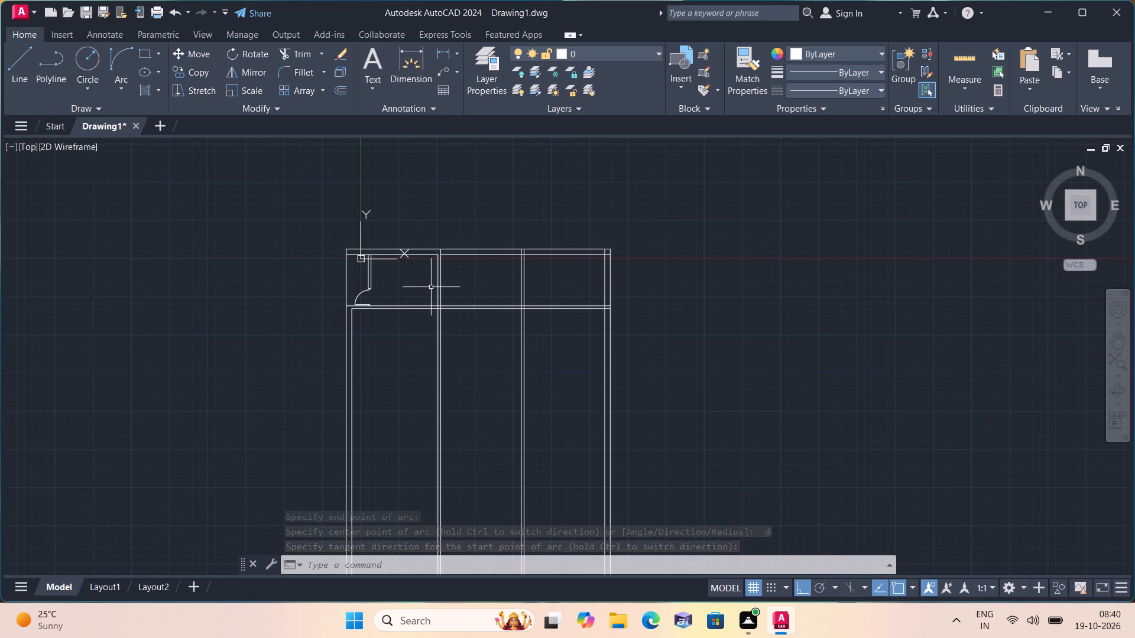
pyautogui.scroll(1, 430, 279)
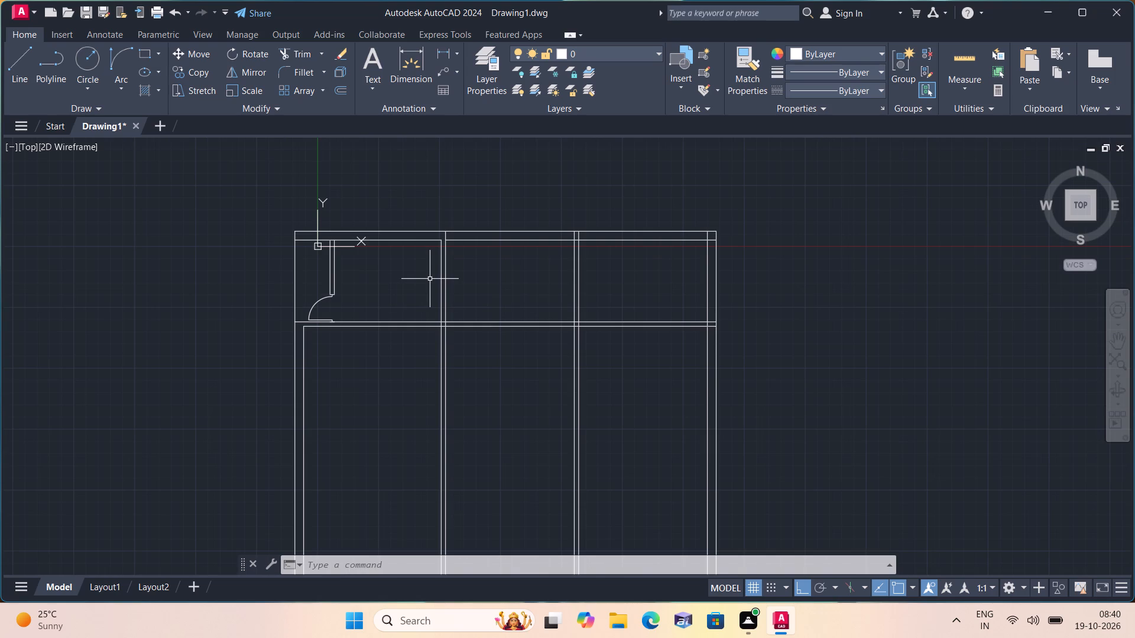
pyautogui.press('l')
pyautogui.moveTo(430, 279); pyautogui.dragTo(423, 286)
pyautogui.press('space')
pyautogui.scroll(2, 327, 305)
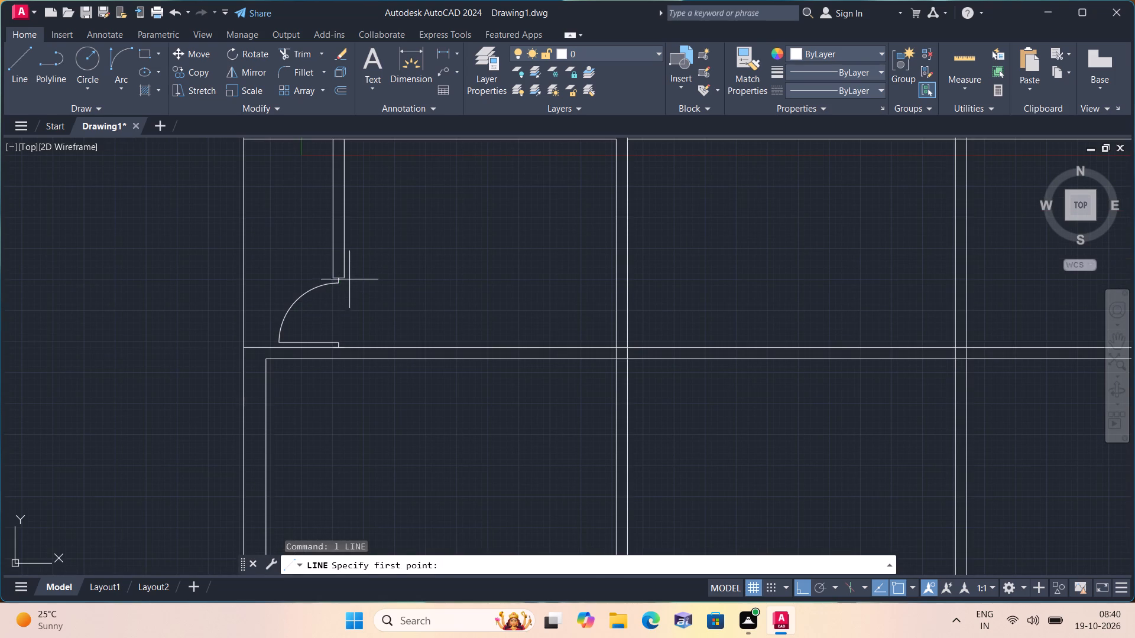
pyautogui.click(348, 275)
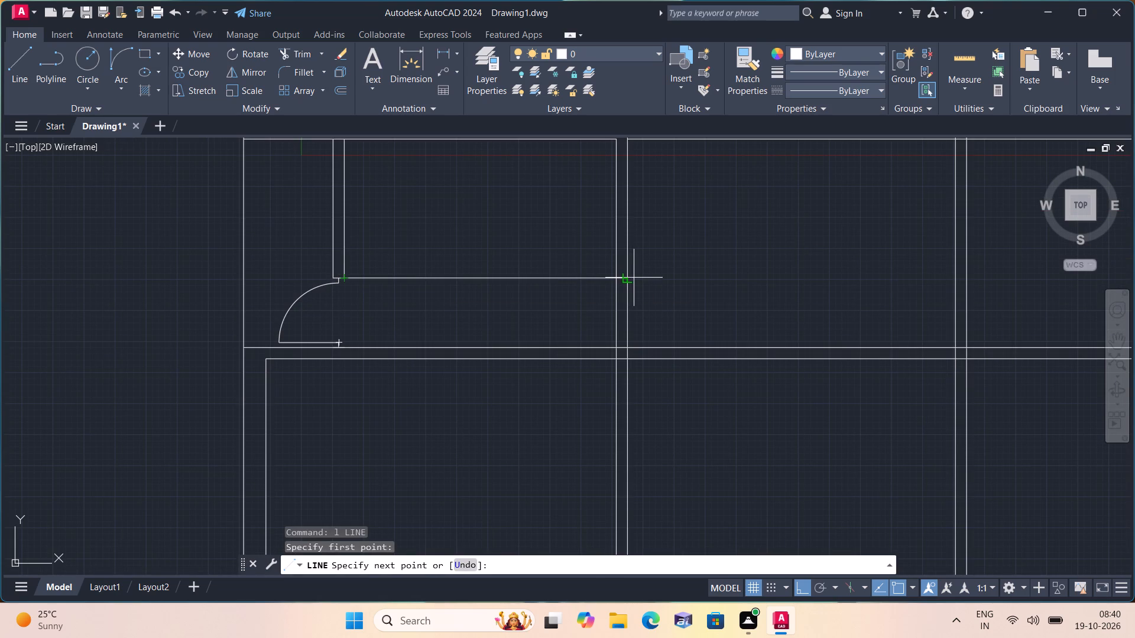
pyautogui.click(630, 277)
pyautogui.press('space')
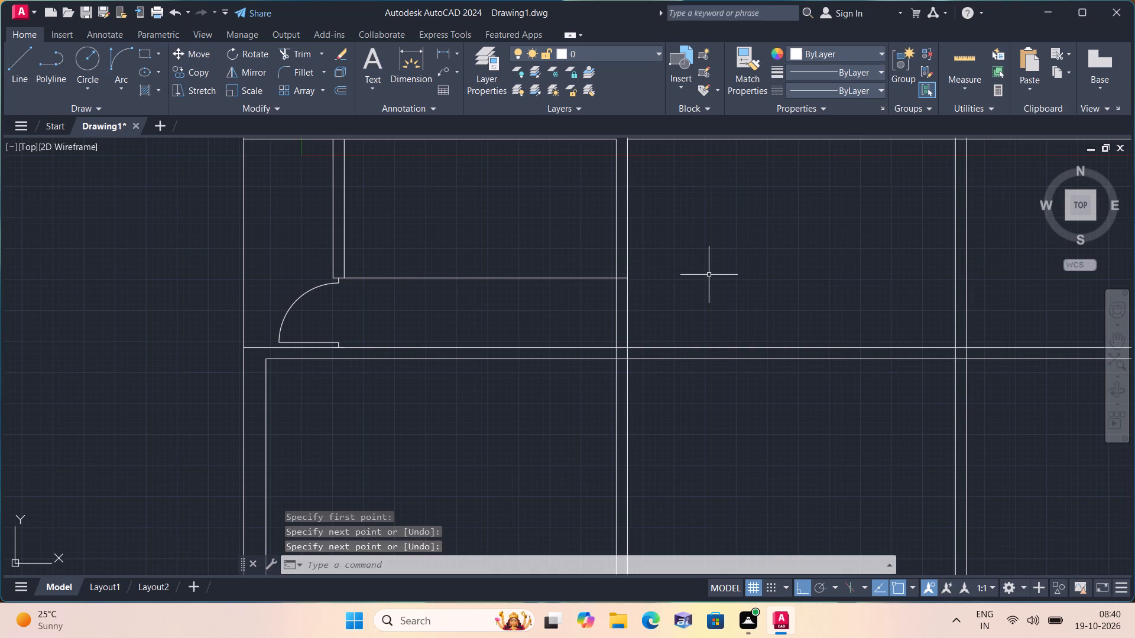
# Offset the new horizontal line 4.5" upward to form the second face of the short horizontal partition.
pyautogui.press('o')
pyautogui.write('ff')
pyautogui.press('space')
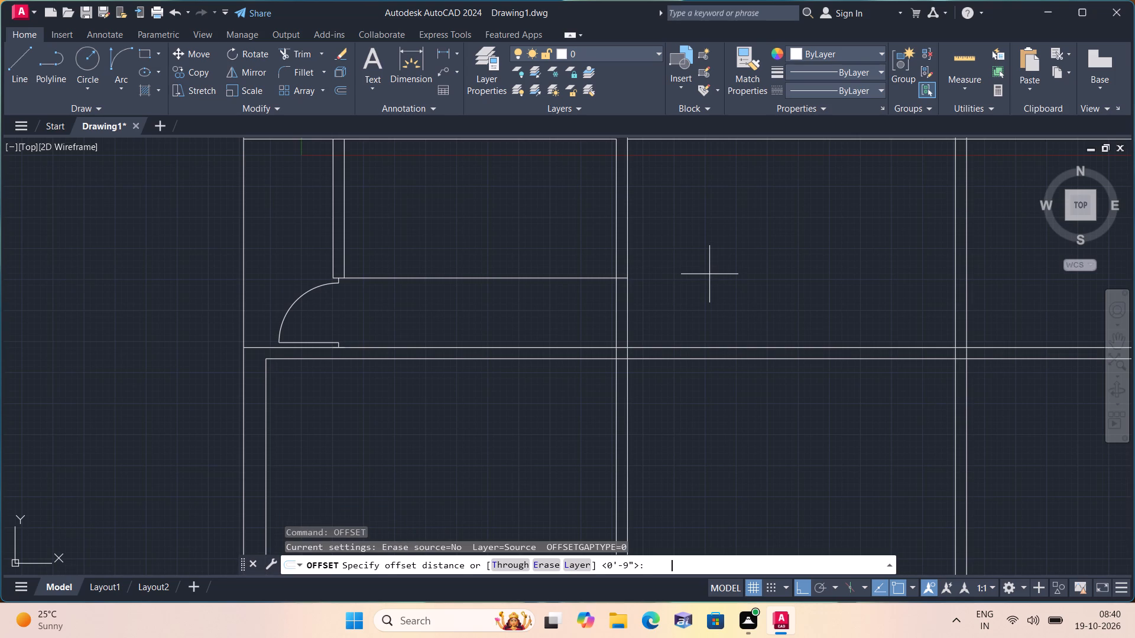
pyautogui.write('4.5"')
pyautogui.press('space')
pyautogui.click(562, 276)
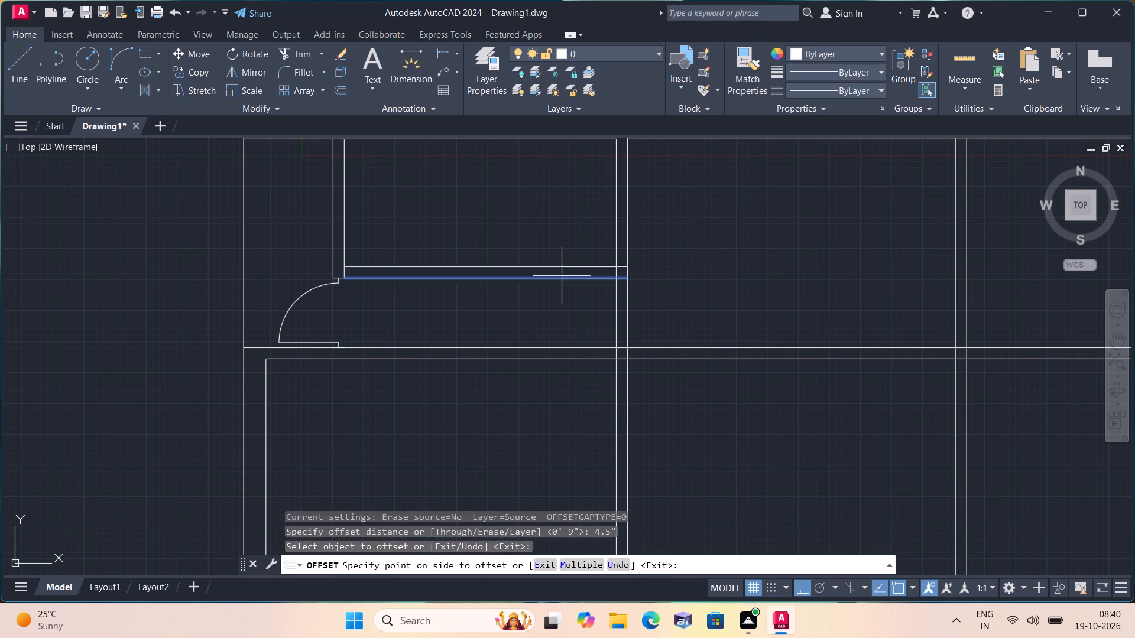
pyautogui.click(554, 235)
pyautogui.press('space')
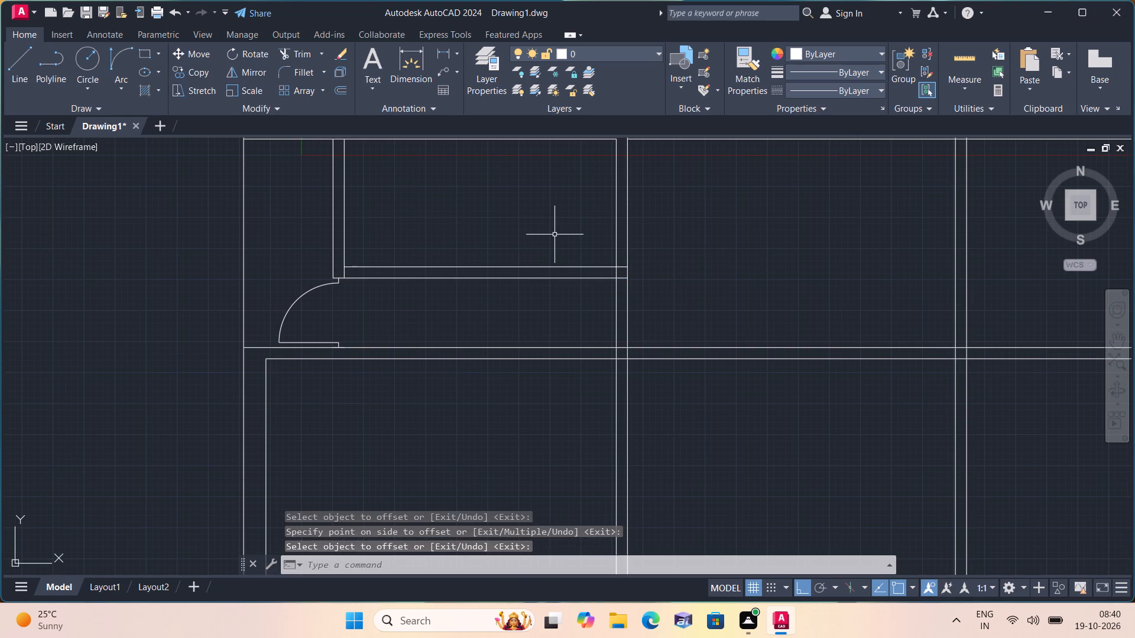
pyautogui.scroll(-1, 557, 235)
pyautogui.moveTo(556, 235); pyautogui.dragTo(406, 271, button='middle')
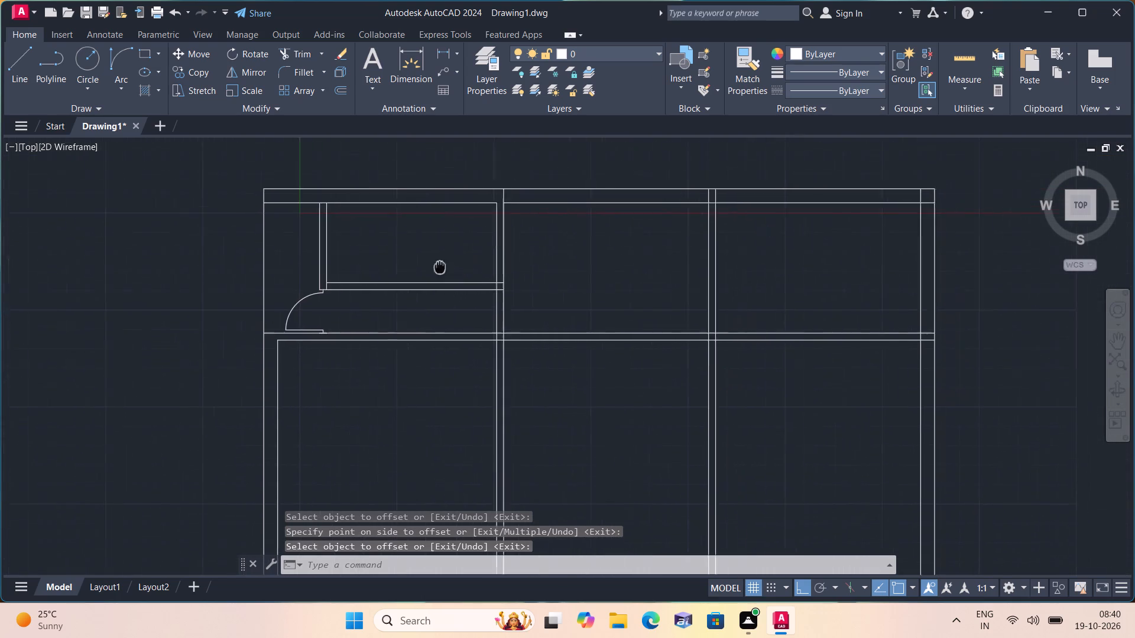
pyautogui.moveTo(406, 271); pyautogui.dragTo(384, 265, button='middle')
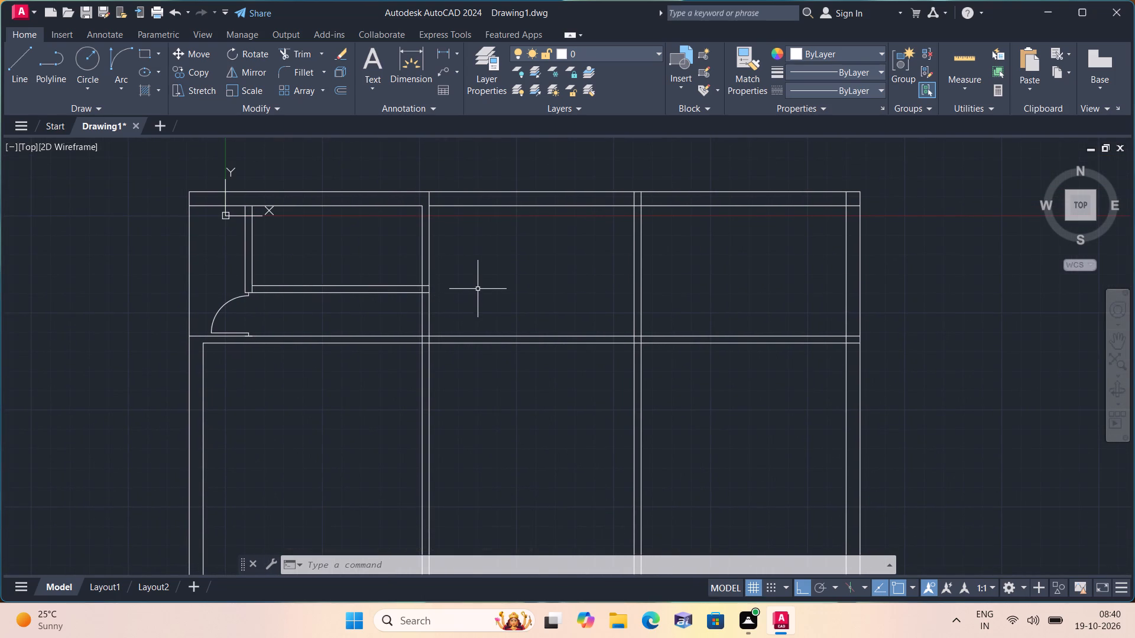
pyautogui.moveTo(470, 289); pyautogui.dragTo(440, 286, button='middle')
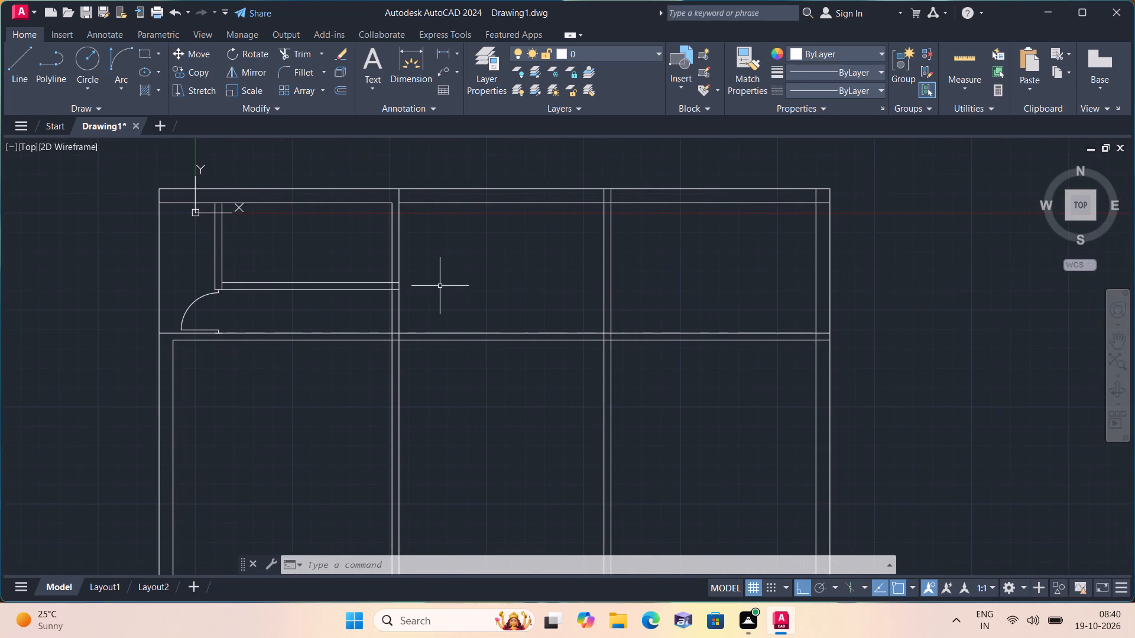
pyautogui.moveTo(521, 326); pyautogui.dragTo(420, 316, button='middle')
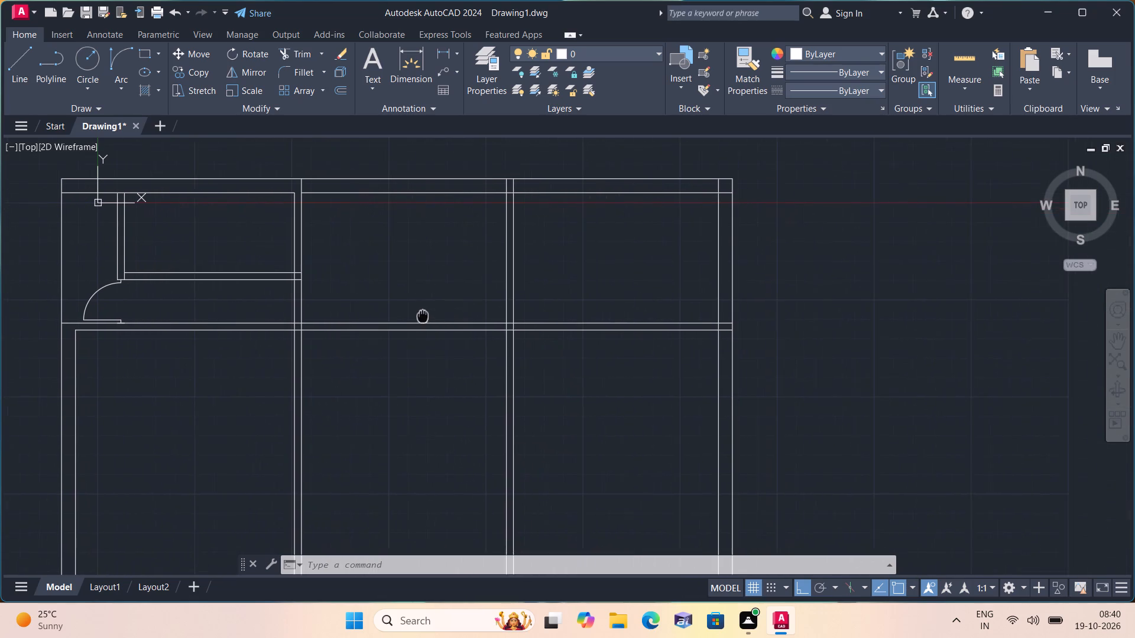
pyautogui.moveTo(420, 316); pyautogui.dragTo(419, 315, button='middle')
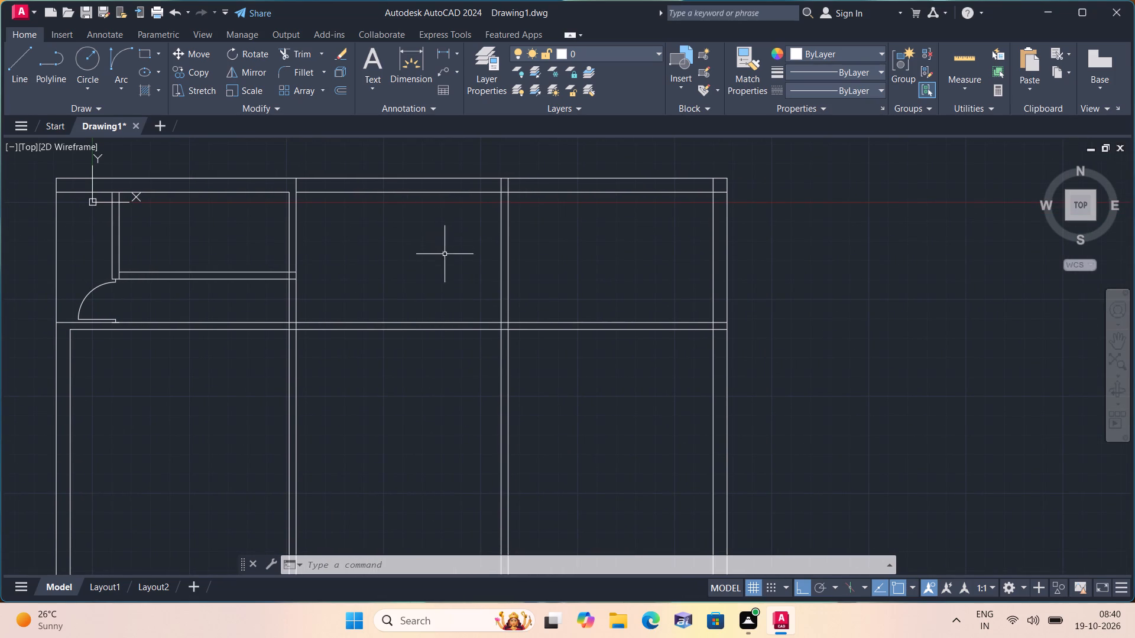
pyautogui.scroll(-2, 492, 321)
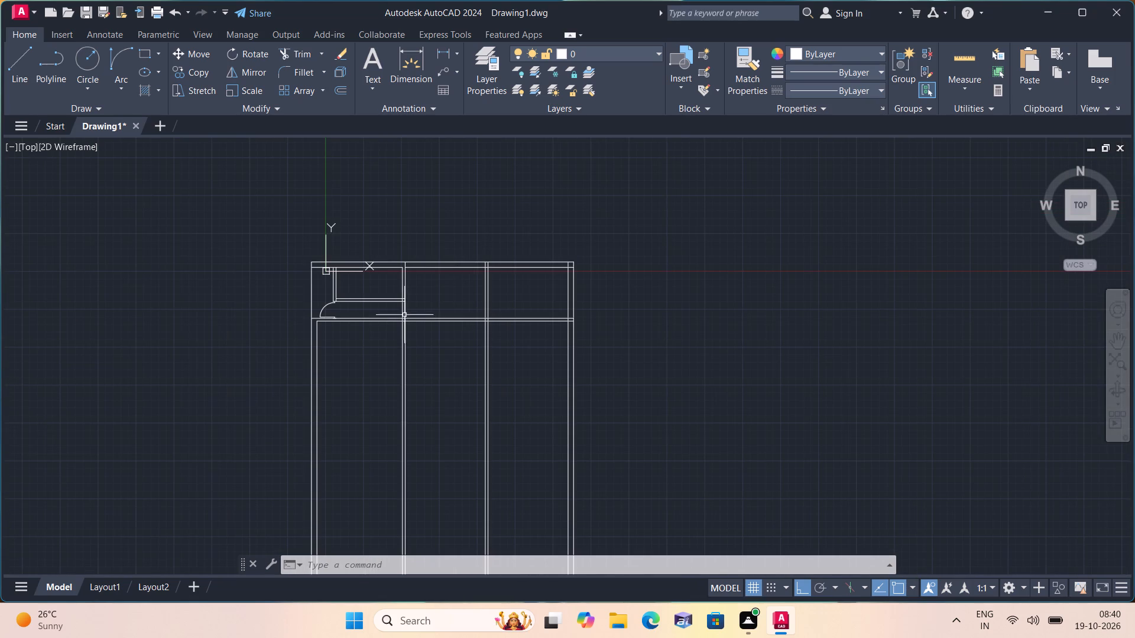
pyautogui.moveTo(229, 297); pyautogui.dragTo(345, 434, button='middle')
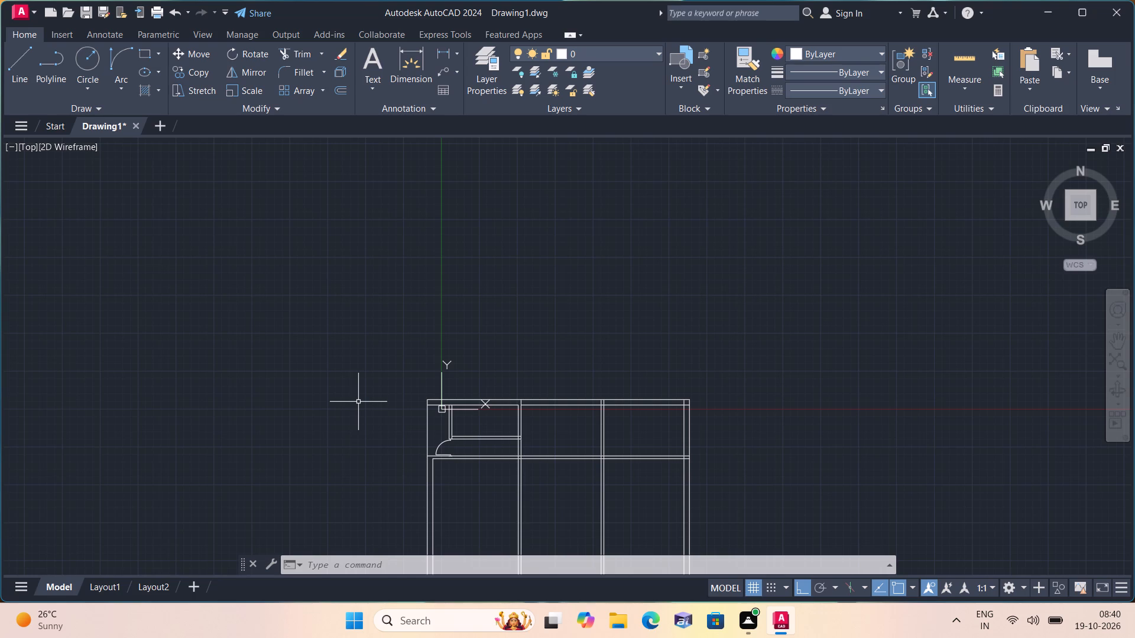
# Draw a vertical line from the short horizontal partition's lower face up to the top wall's inner face, just left of the second partition.
pyautogui.write('l')
pyautogui.press('space')
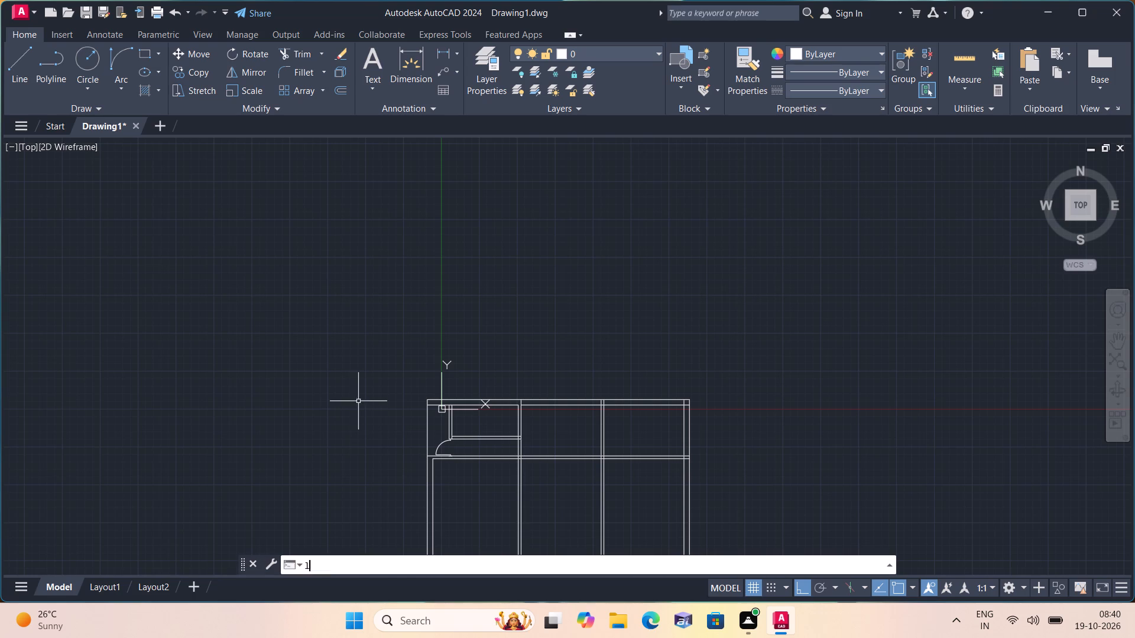
pyautogui.scroll(1, 274, 424)
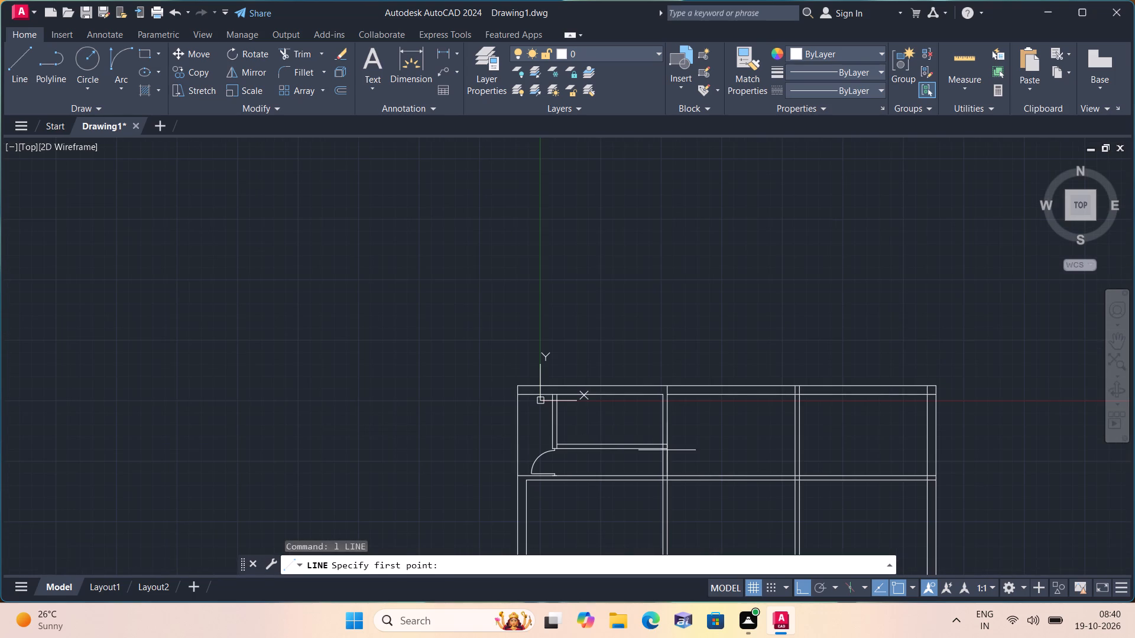
pyautogui.scroll(1, 730, 461)
pyautogui.scroll(2, 534, 466)
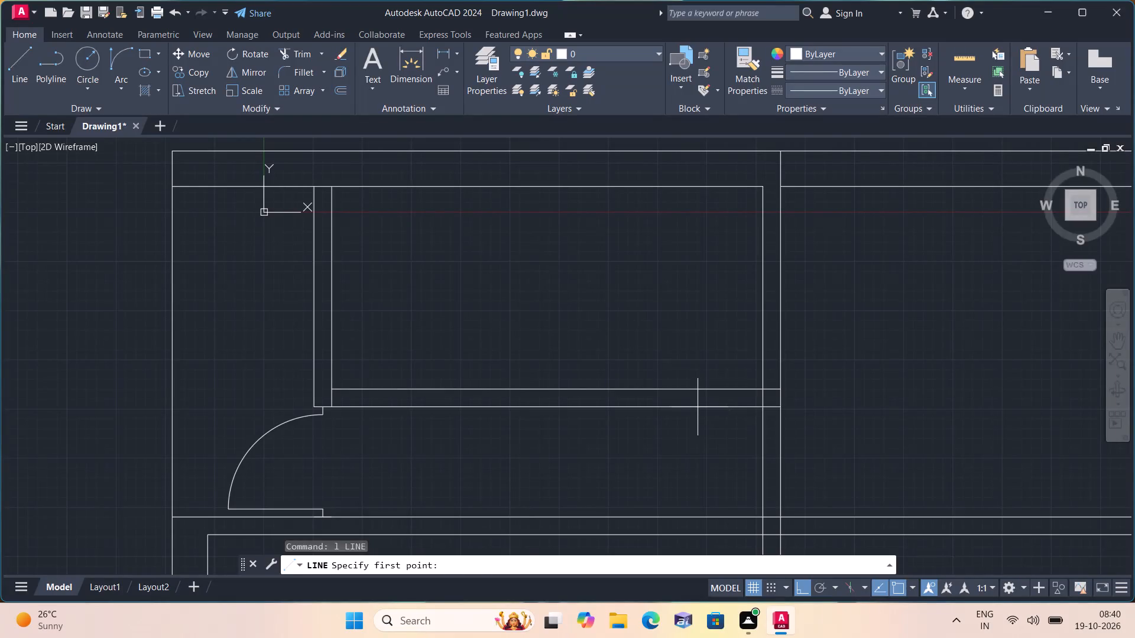
pyautogui.click(698, 406)
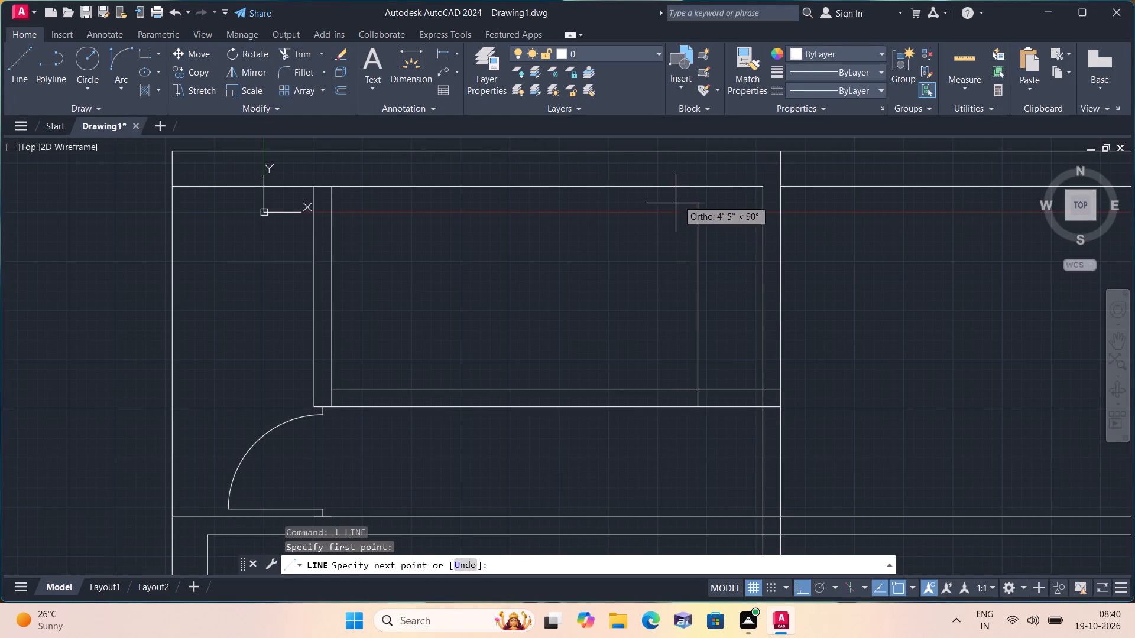
pyautogui.click(698, 187)
pyautogui.press('space')
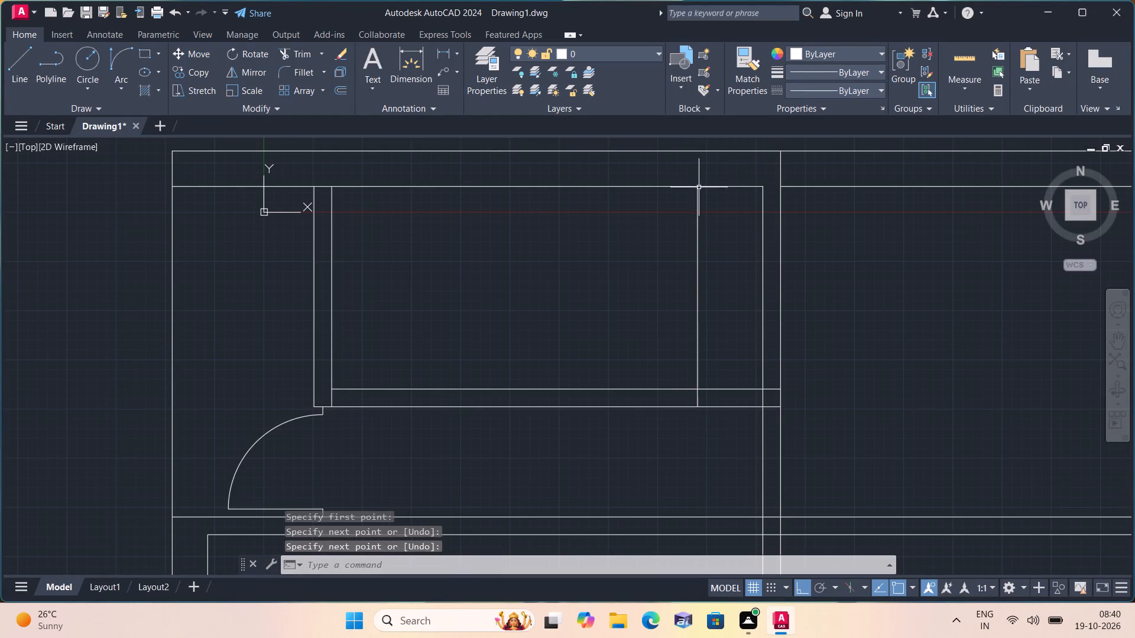
# Draw an L-shaped line from the short horizontal partition's lower face straight up, then right to the vertical line beside the second partition.
pyautogui.press('space')
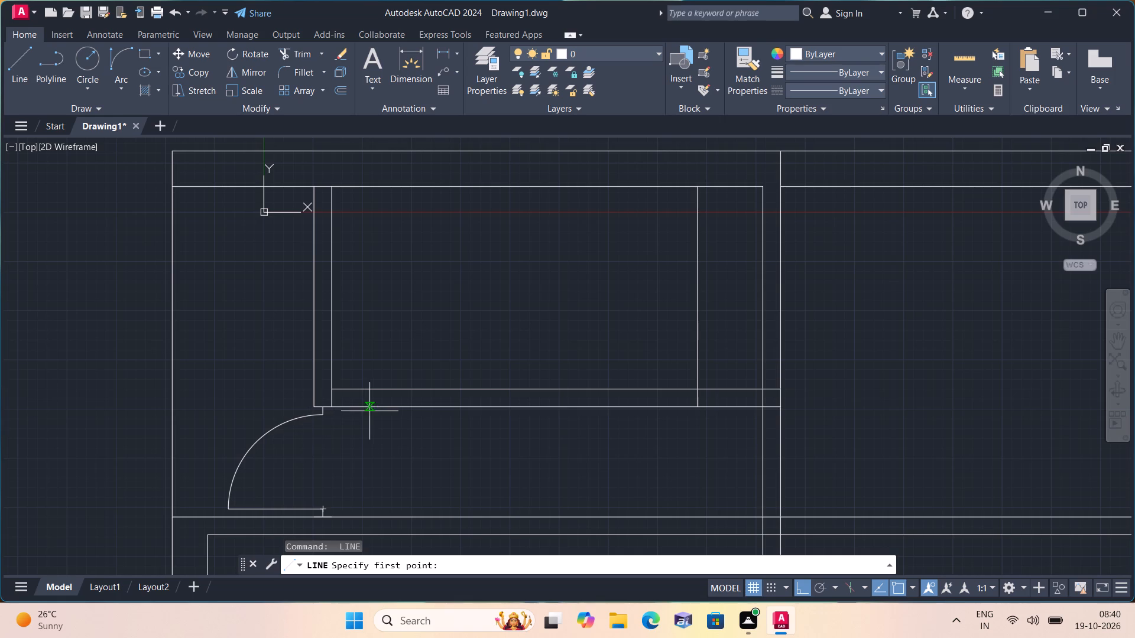
pyautogui.click(410, 407)
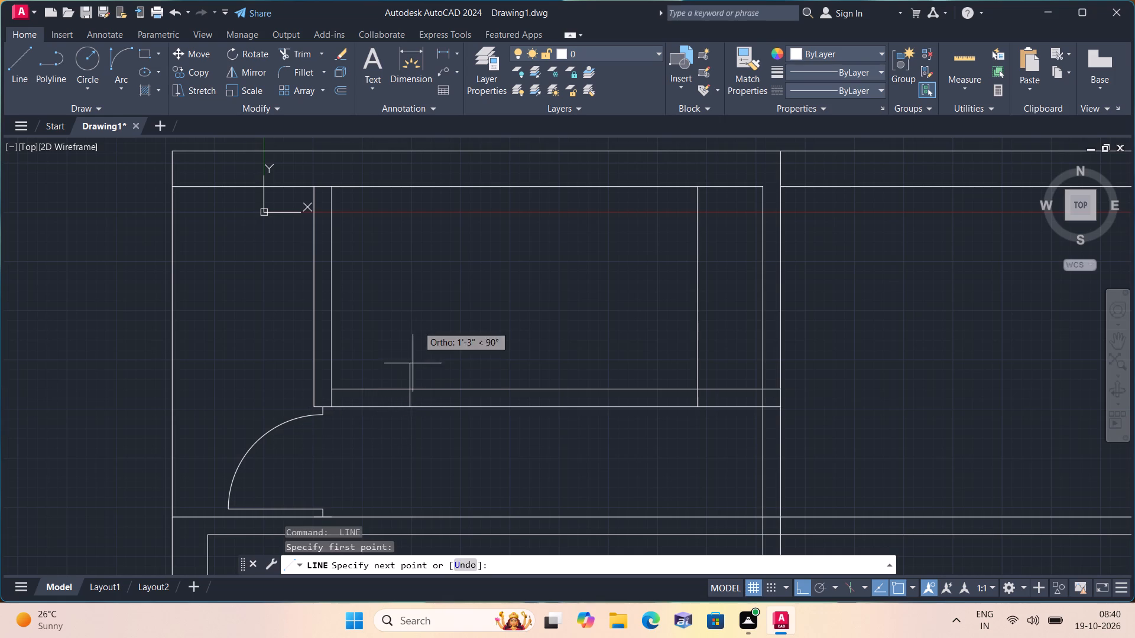
pyautogui.click(423, 252)
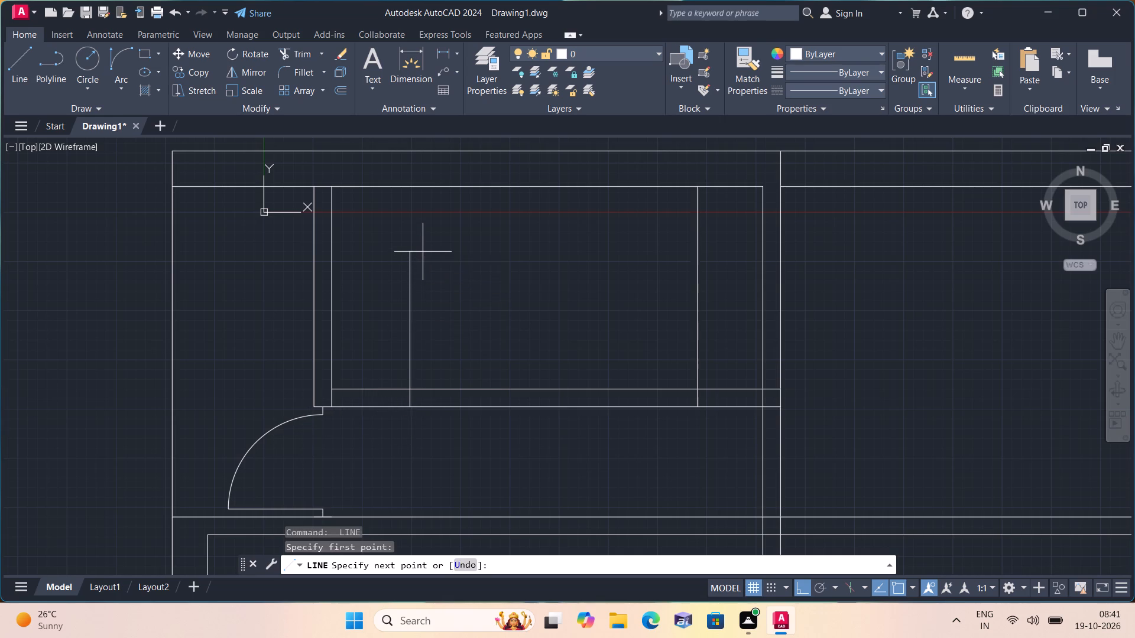
pyautogui.click(694, 253)
pyautogui.press('space')
# Trim the short partition's upper face beside the leftmost partition and both its faces between the L-shaped line and the vertical line near the second partition.
pyautogui.scroll(-2, 708, 346)
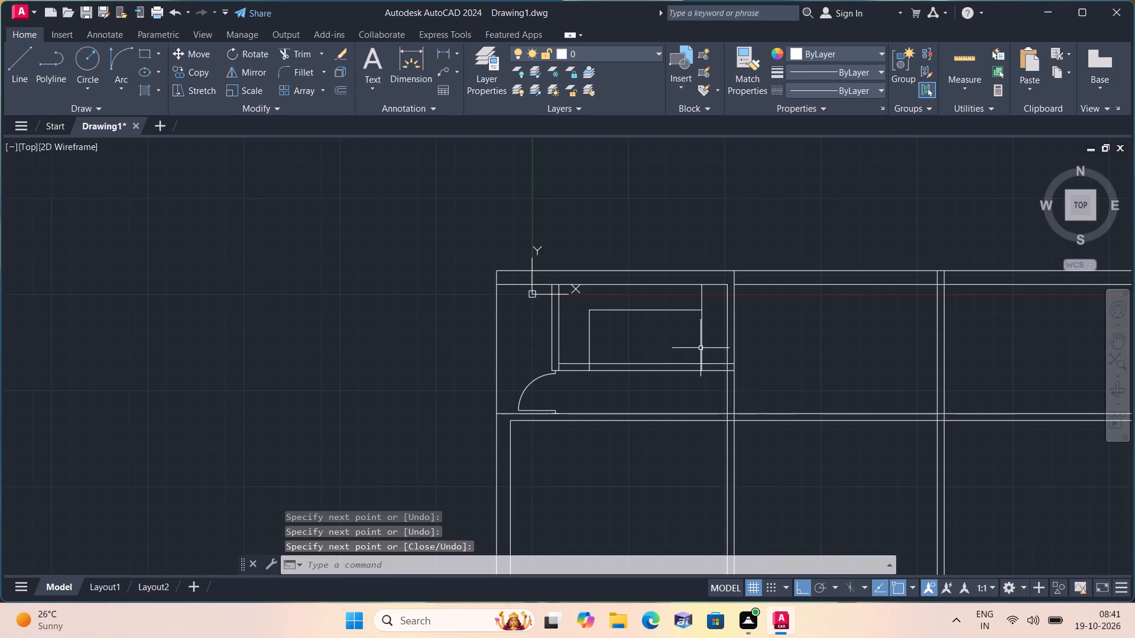
pyautogui.moveTo(692, 372); pyautogui.dragTo(646, 367, button='middle')
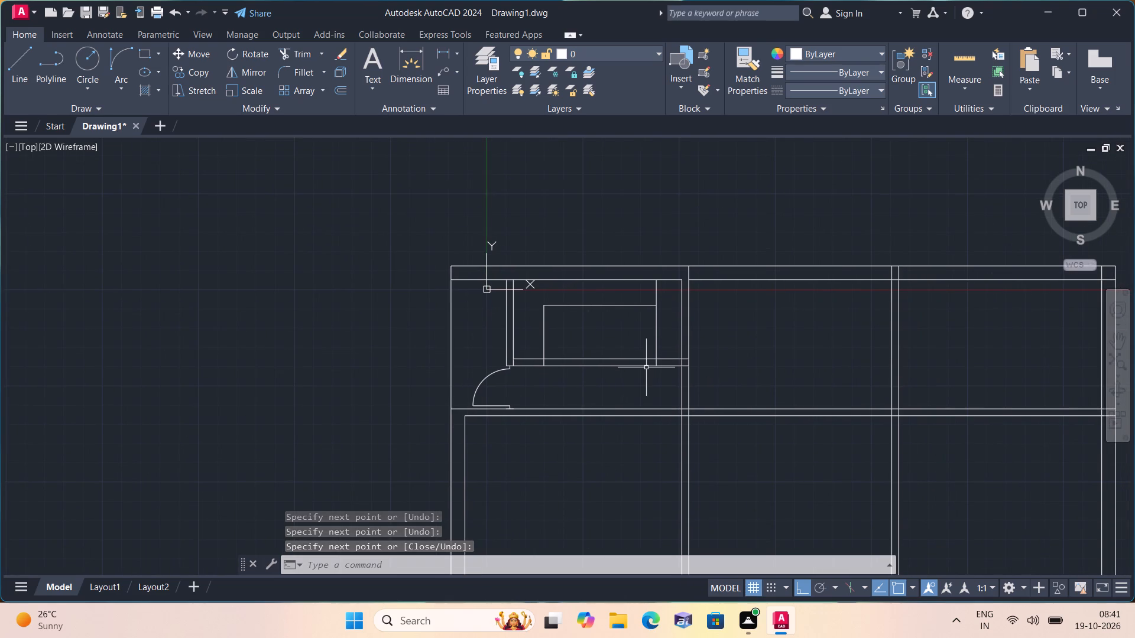
pyautogui.write('trim')
pyautogui.press('space')
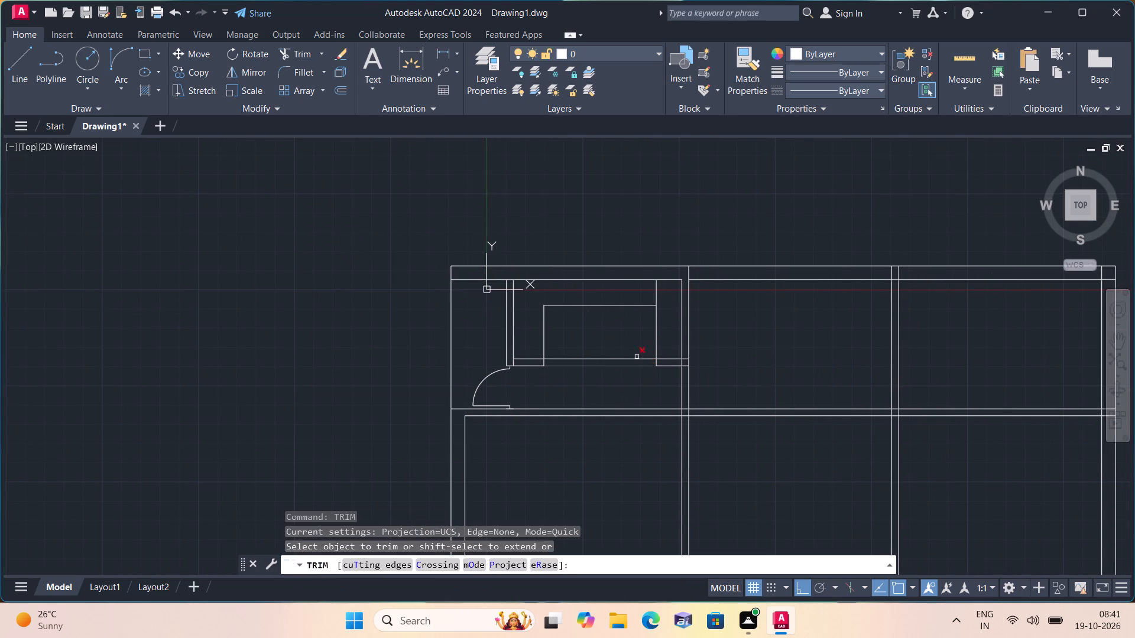
pyautogui.scroll(2, 531, 379)
pyautogui.click(529, 333)
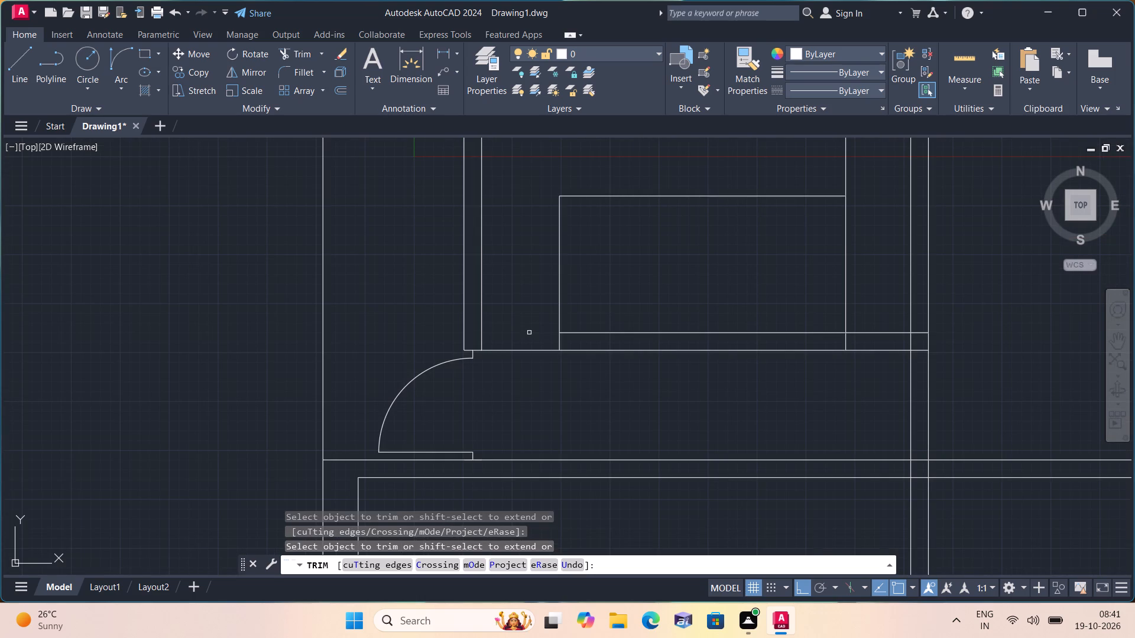
pyautogui.scroll(-2, 526, 323)
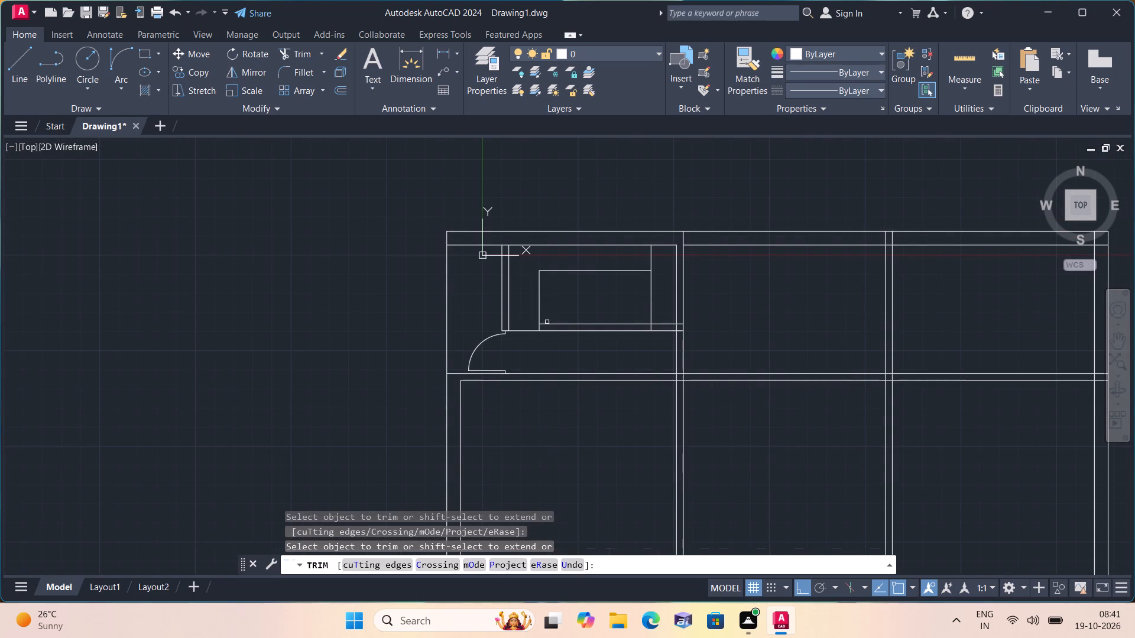
pyautogui.scroll(1, 581, 318)
pyautogui.moveTo(583, 308); pyautogui.dragTo(609, 356)
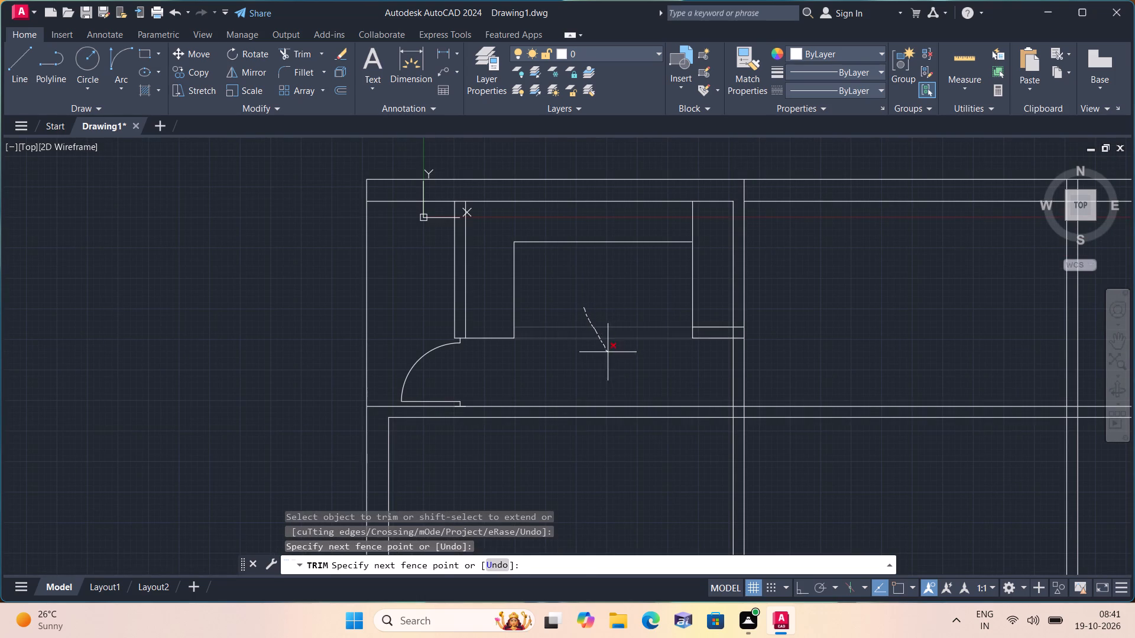
pyautogui.moveTo(609, 356); pyautogui.dragTo(610, 357)
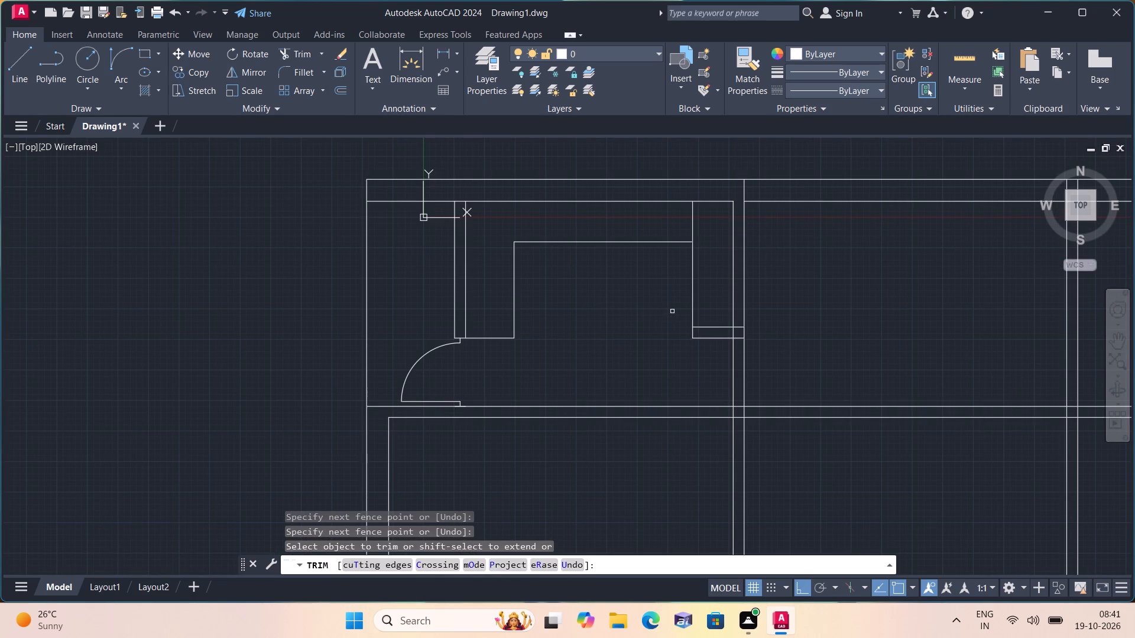
# Trim both faces of the second partition between the short horizontal partition and the long horizontal partition below it.
pyautogui.scroll(1, 742, 340)
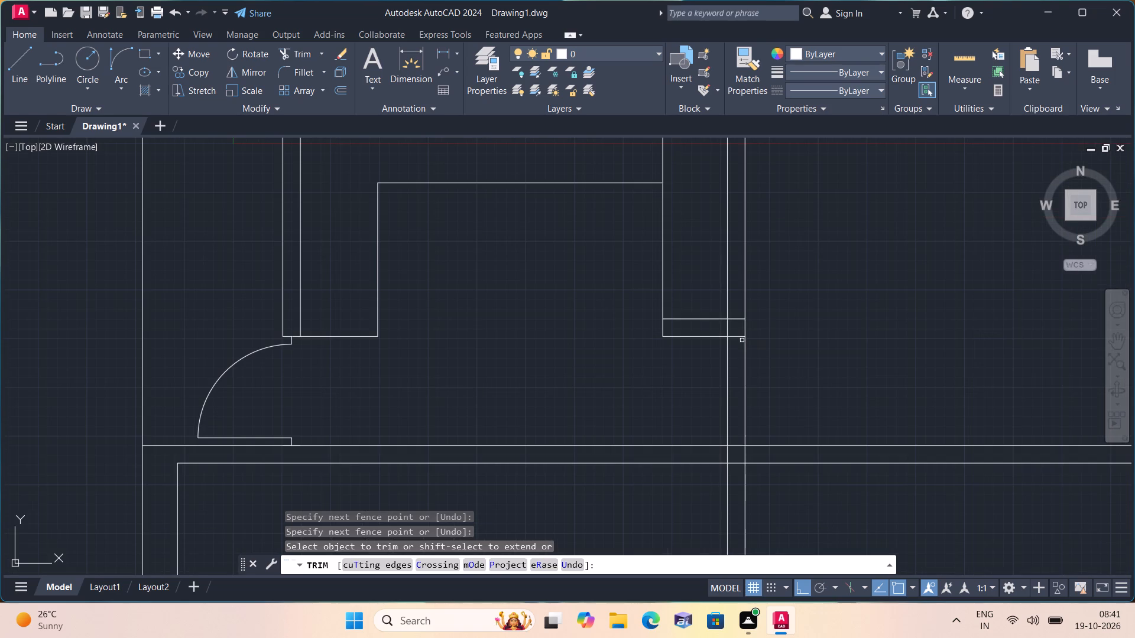
pyautogui.click(765, 359)
pyautogui.moveTo(747, 368); pyautogui.dragTo(671, 385)
pyautogui.moveTo(670, 385); pyautogui.dragTo(761, 382)
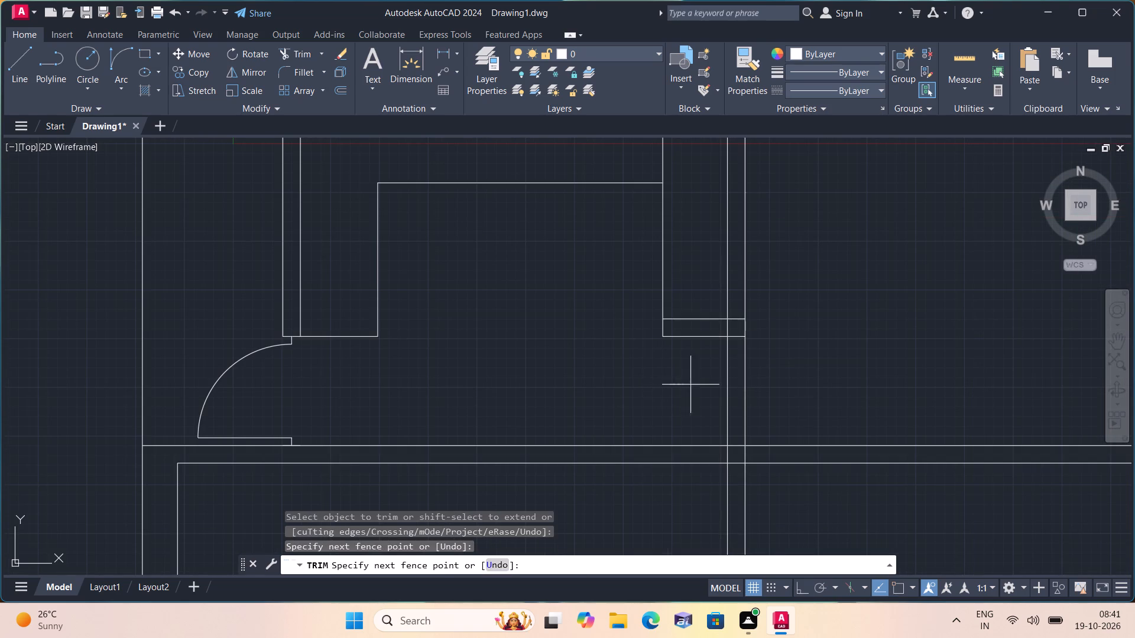
pyautogui.moveTo(761, 382); pyautogui.dragTo(797, 380)
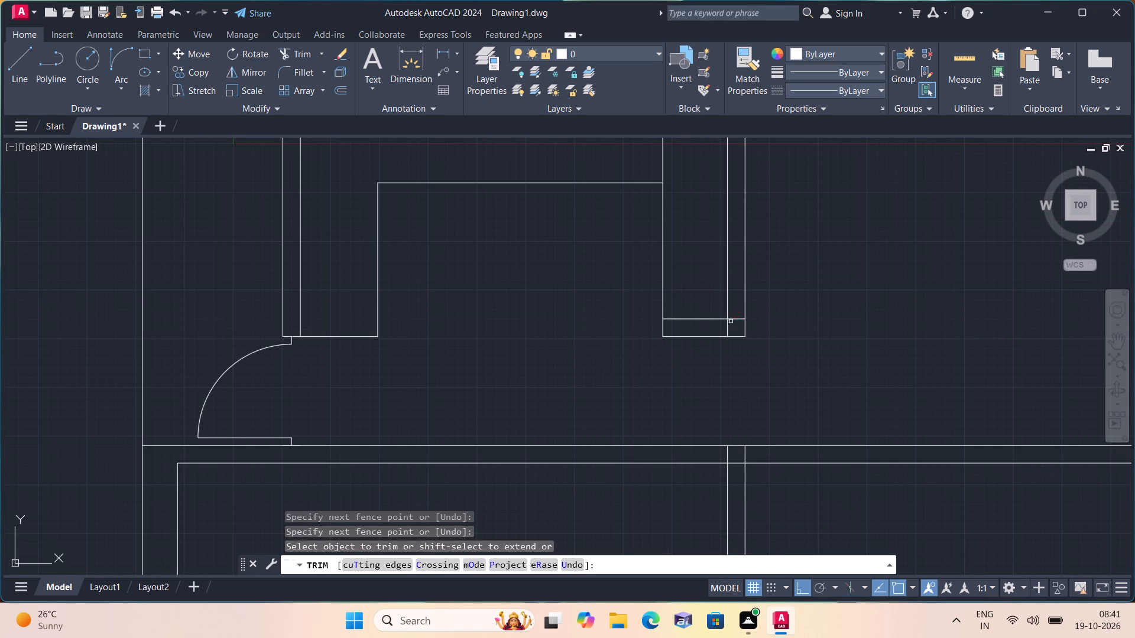
# Trim the overlapping inner segments where the short horizontal partition meets the second partition's lower end to form a clean corner.
pyautogui.click(735, 317)
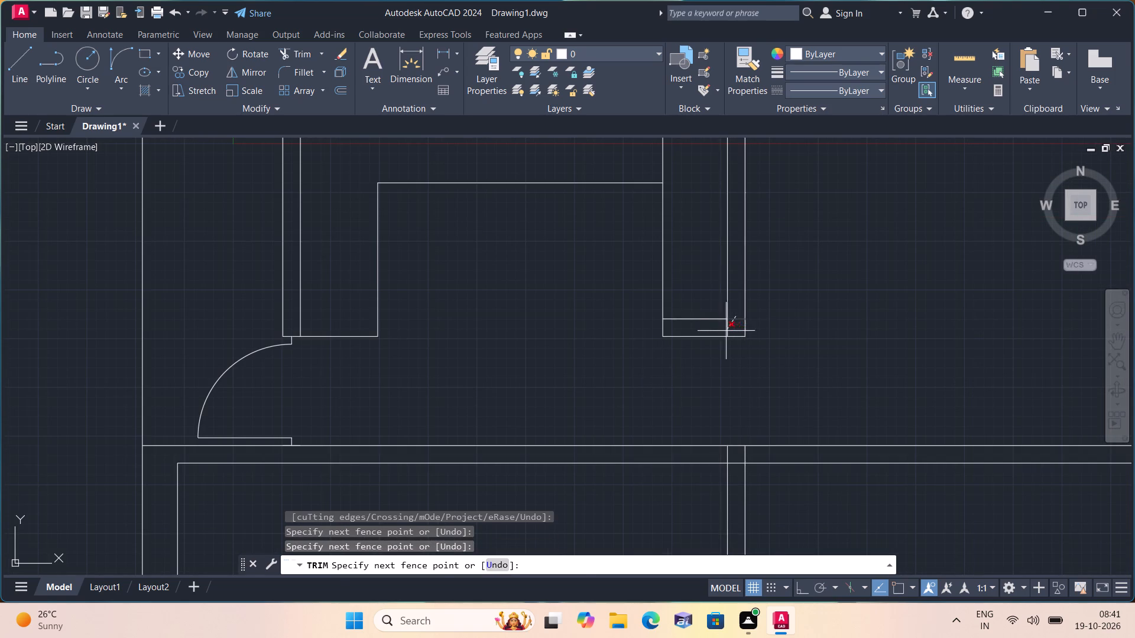
pyautogui.click(720, 331)
pyautogui.scroll(-2, 722, 333)
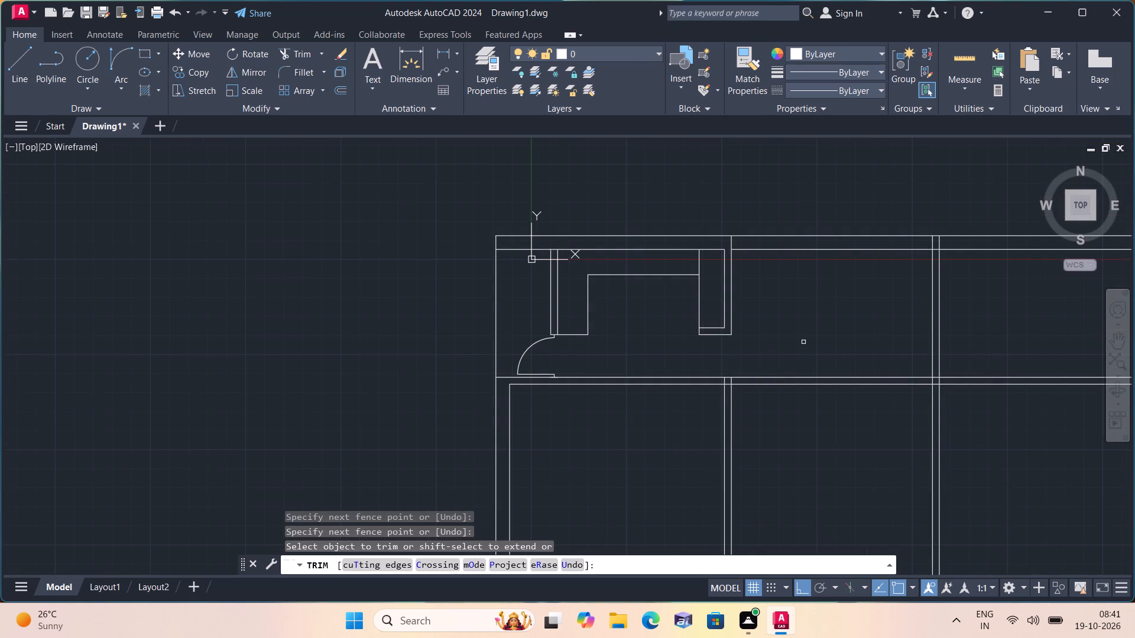
pyautogui.moveTo(793, 342); pyautogui.dragTo(510, 354, button='middle')
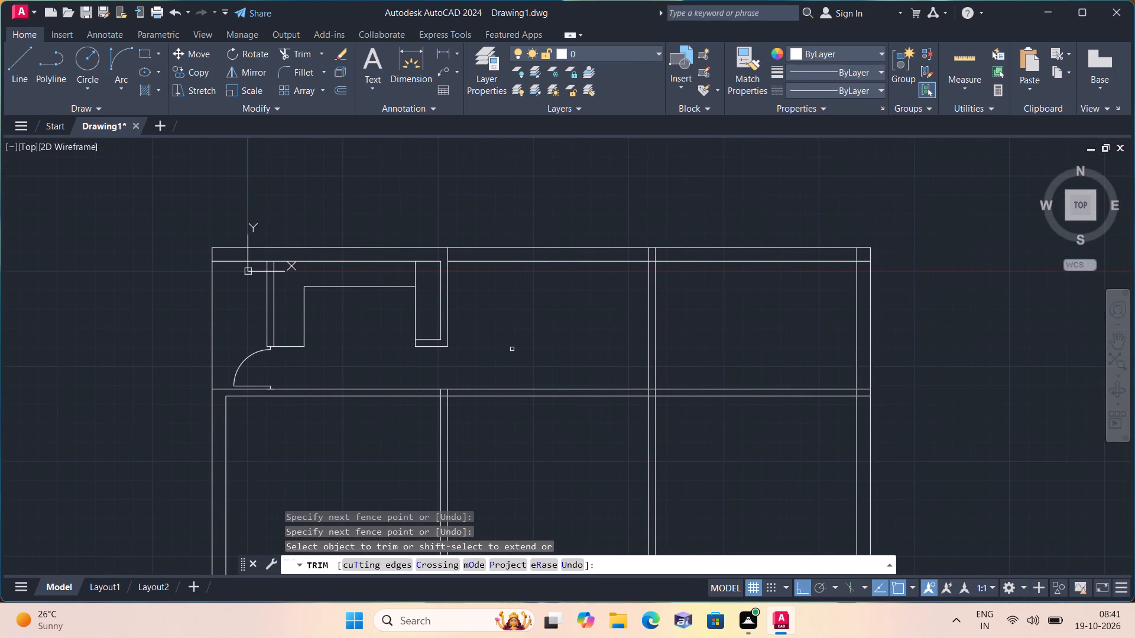
pyautogui.press('Escape')
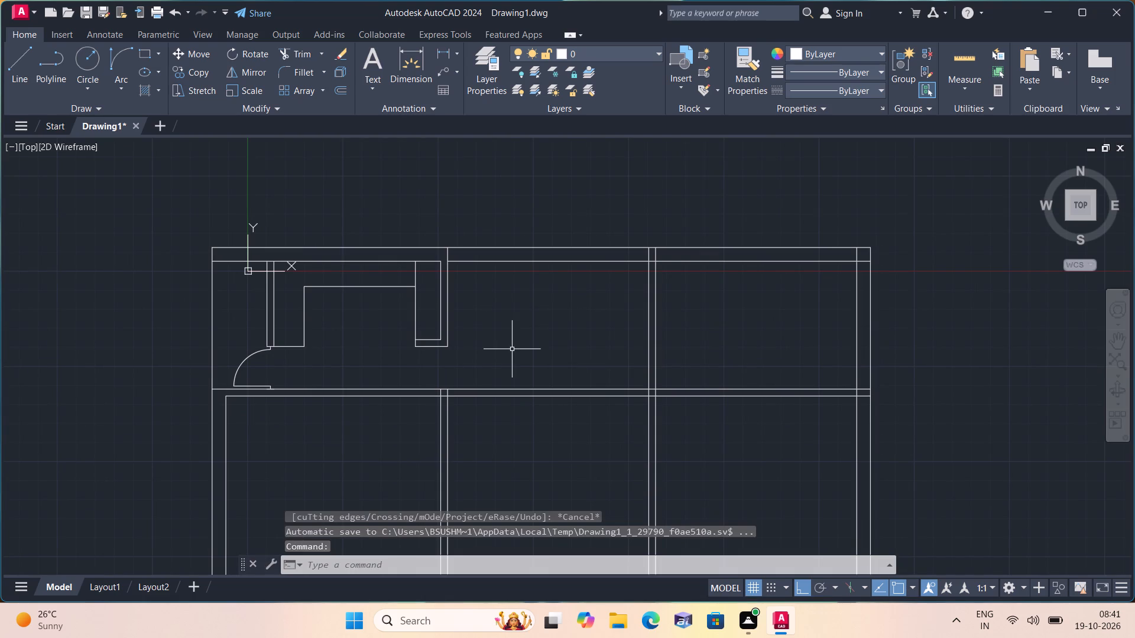
# Draw a horizontal line from the second partition's right face to the third partition's left face, a short distance below the top wall.
pyautogui.press('l')
pyautogui.press('space')
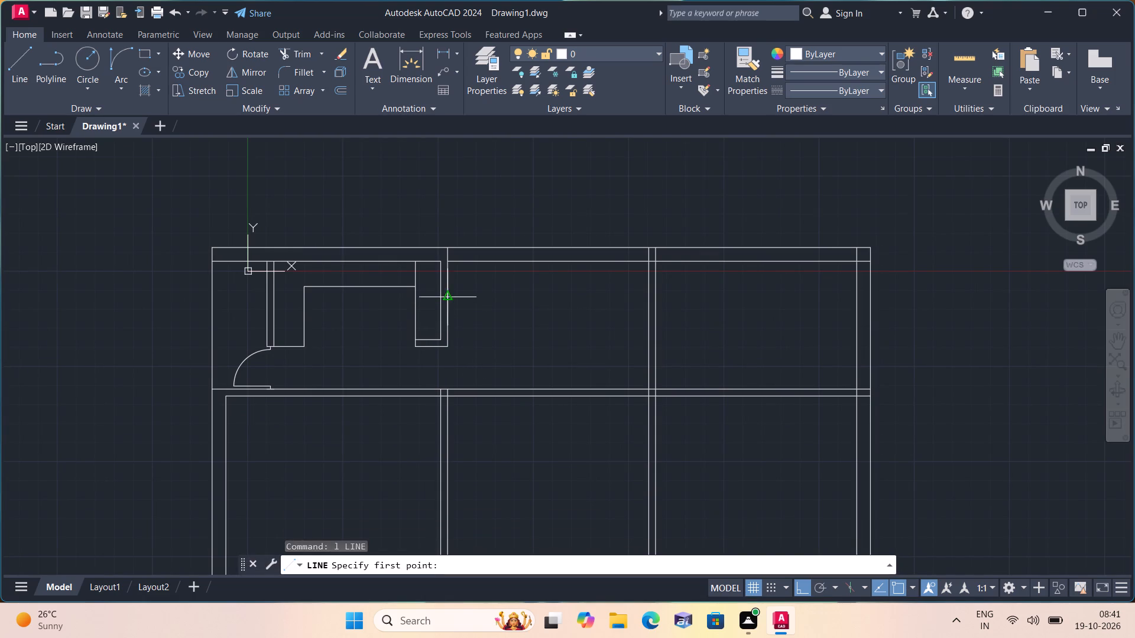
pyautogui.click(450, 300)
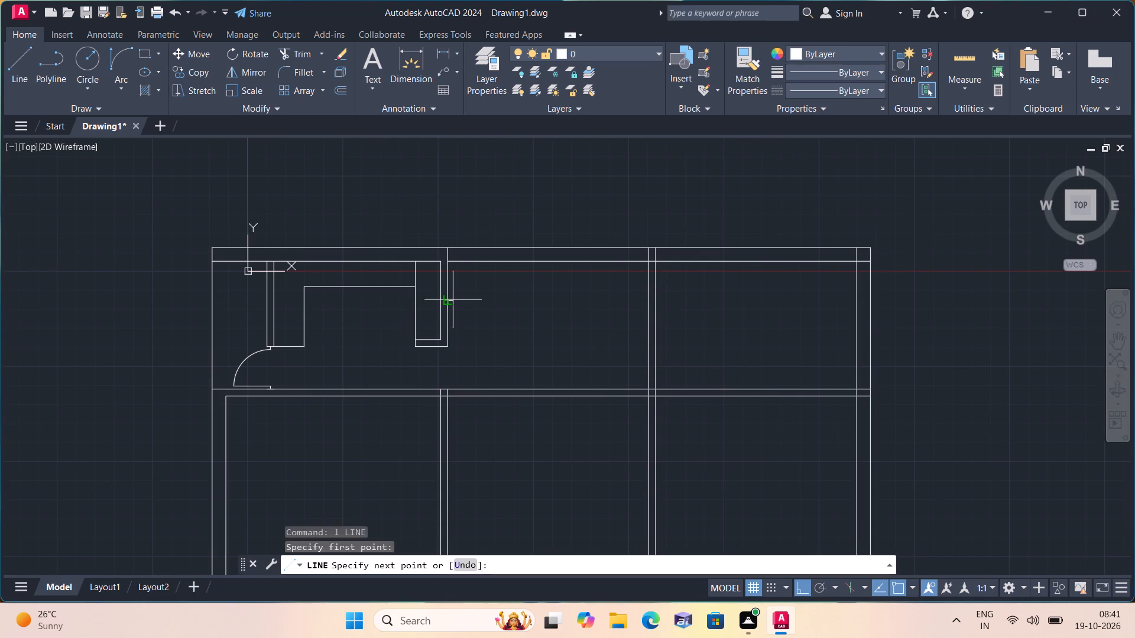
pyautogui.click(651, 301)
pyautogui.press('space')
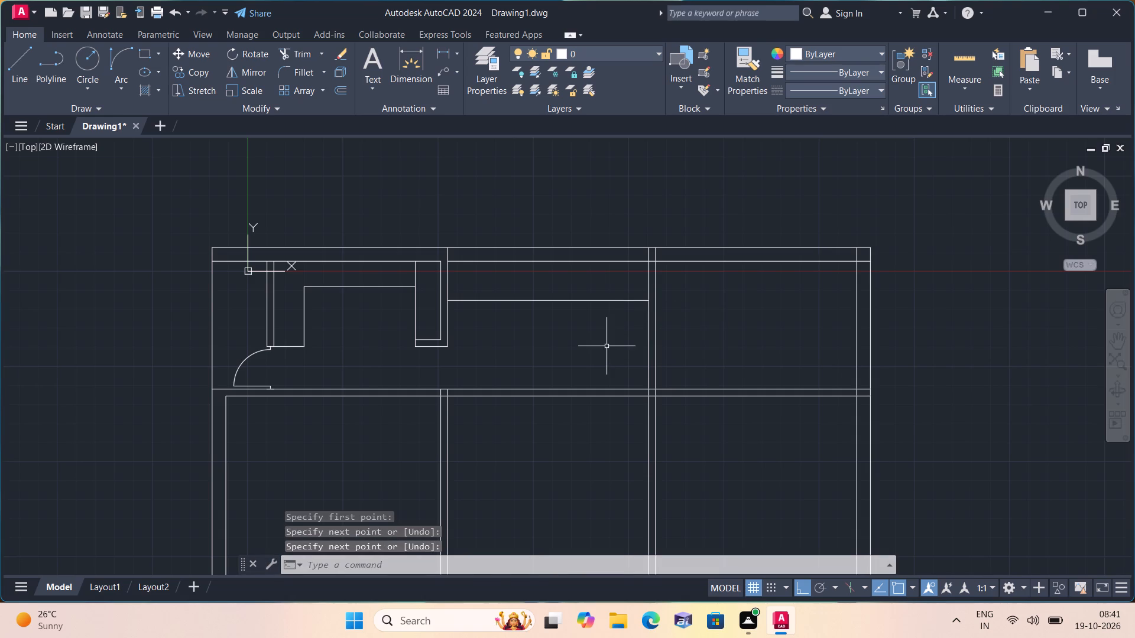
# Offset the new horizontal line between the second and third partitions 4.5" upward to form the wall's second face.
pyautogui.write('off')
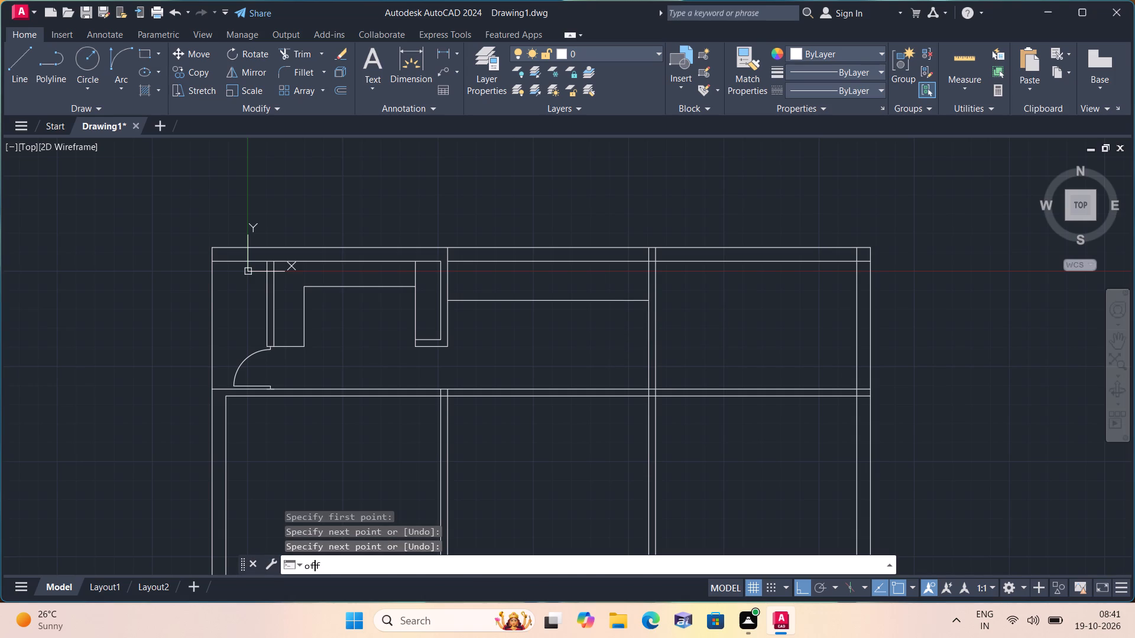
pyautogui.press('space')
pyautogui.write('4.5"')
pyautogui.press('space')
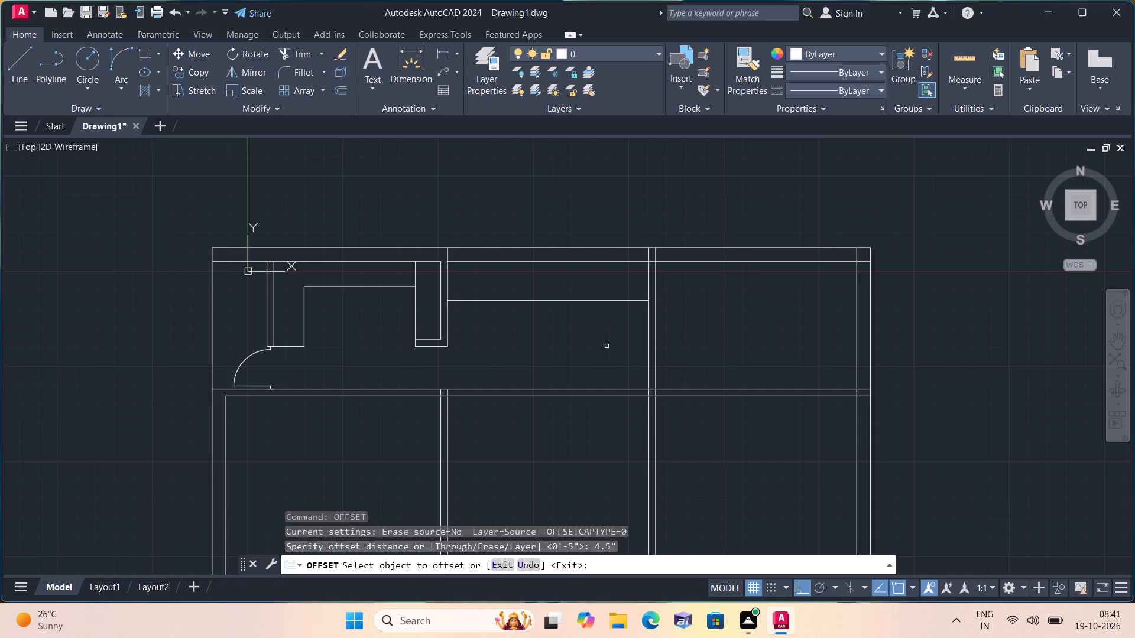
pyautogui.scroll(2, 588, 308)
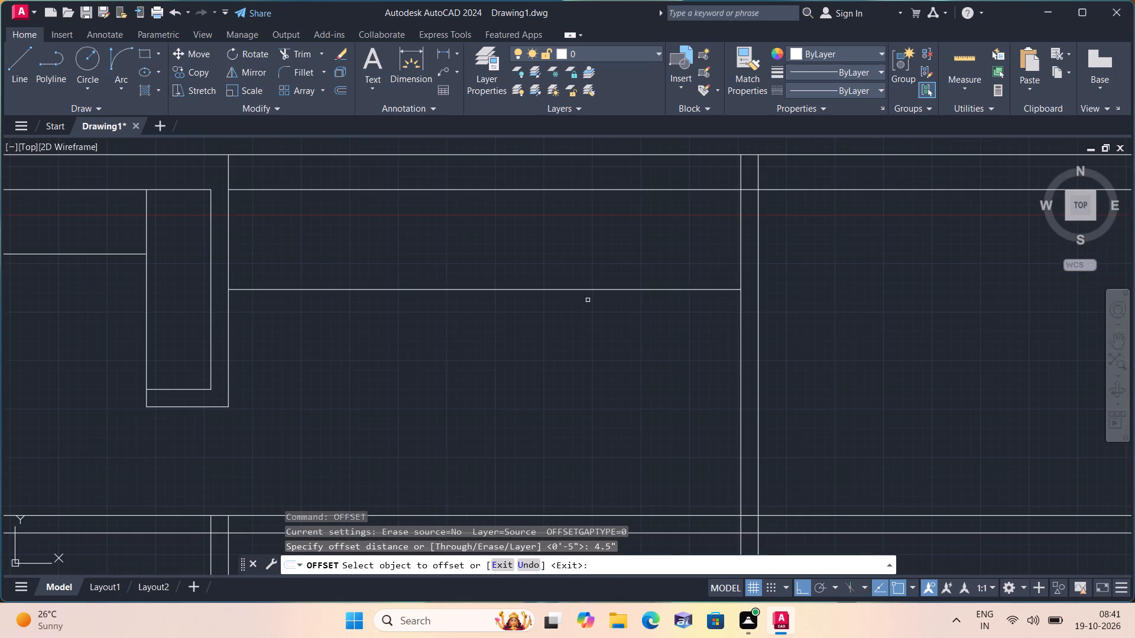
pyautogui.click(589, 289)
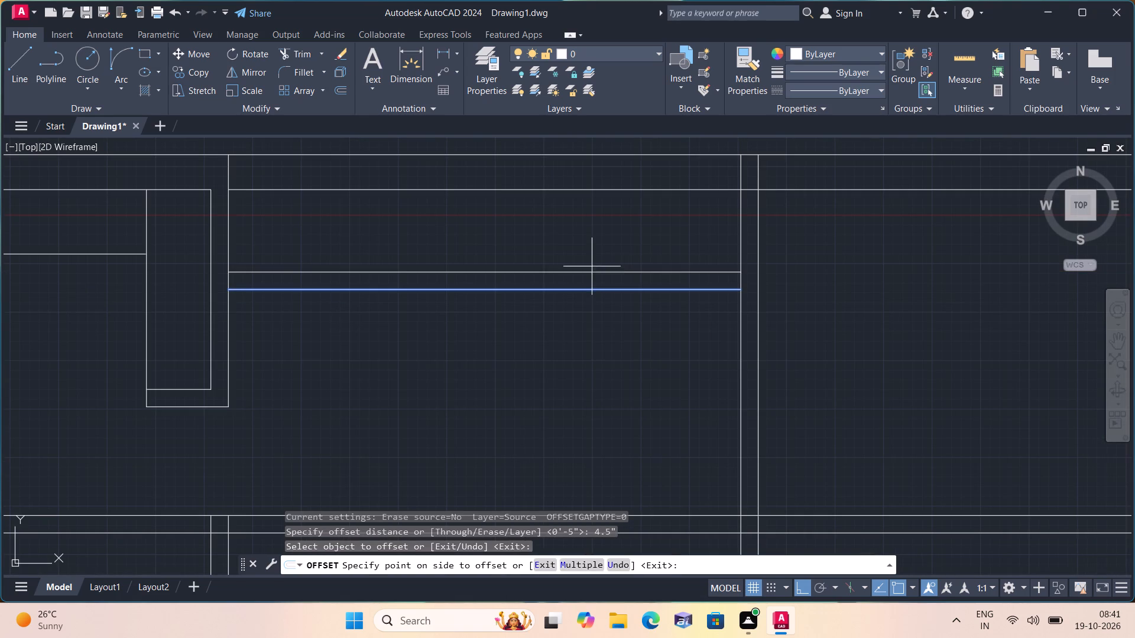
pyautogui.click(594, 252)
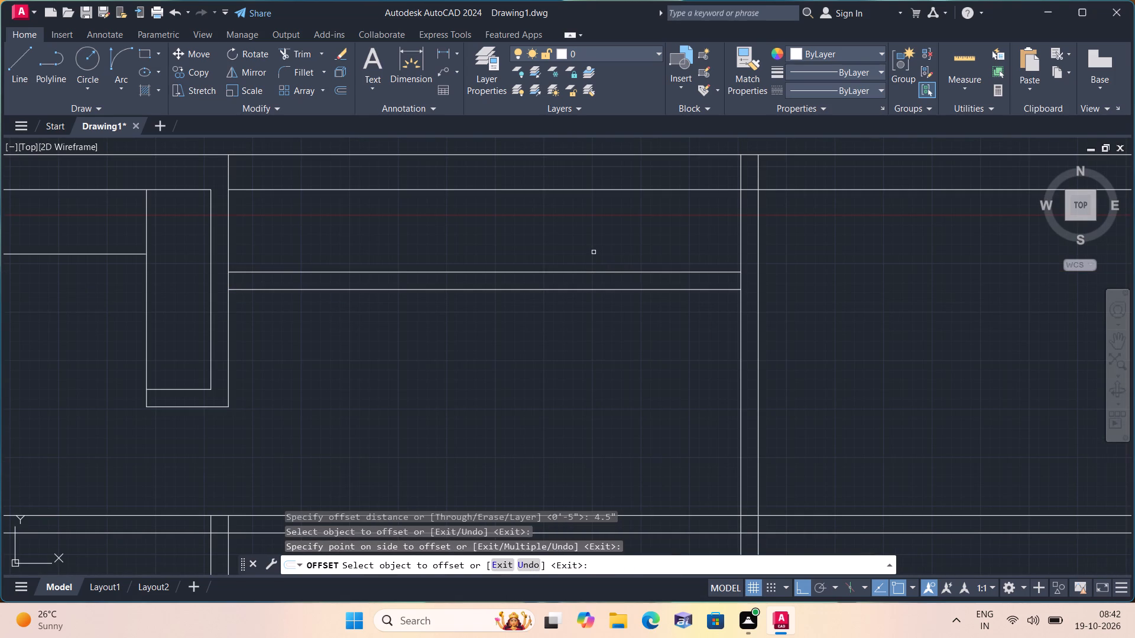
pyautogui.press('space')
# Trim both faces of the top outer wall between the second and third partitions.
pyautogui.write('tr')
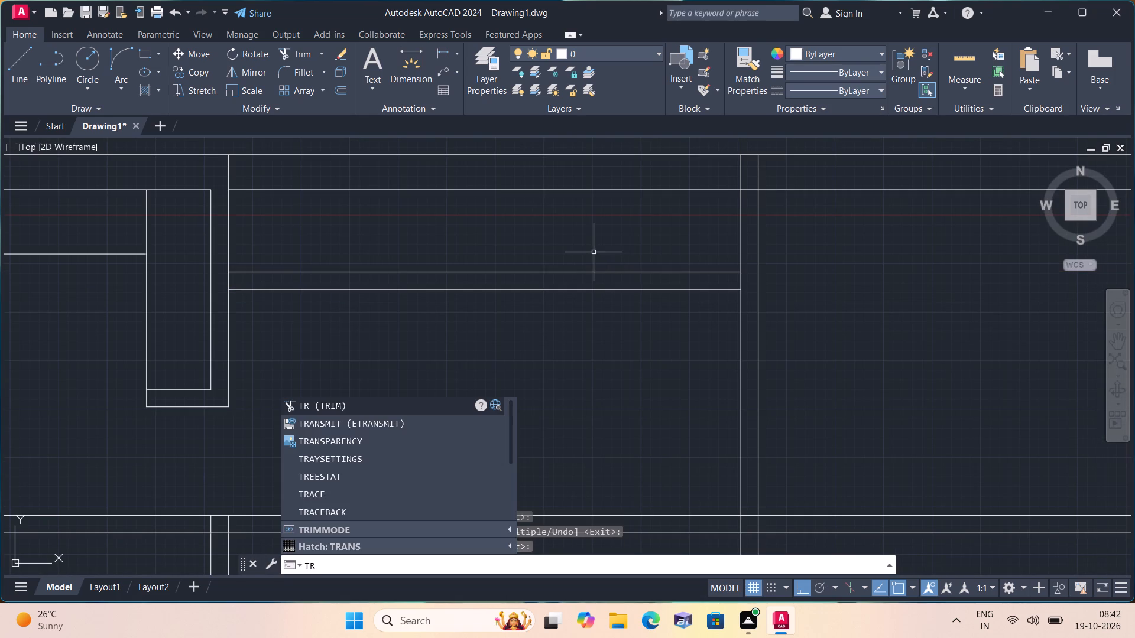
pyautogui.write('im')
pyautogui.press('space')
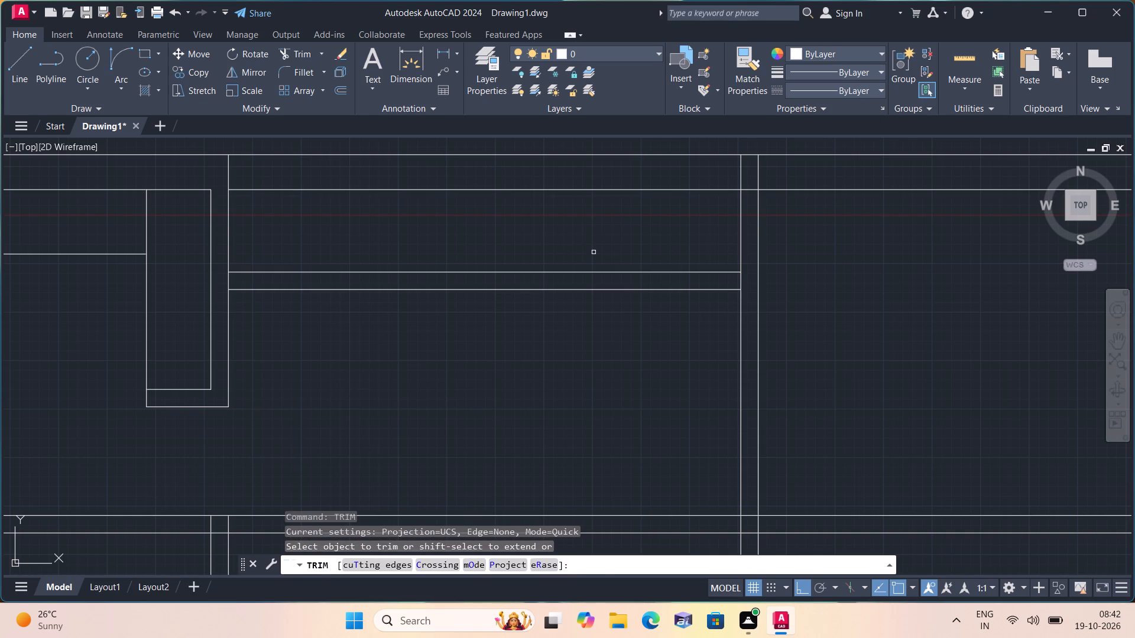
pyautogui.scroll(-2, 575, 135)
pyautogui.moveTo(549, 194); pyautogui.dragTo(576, 301, button='middle')
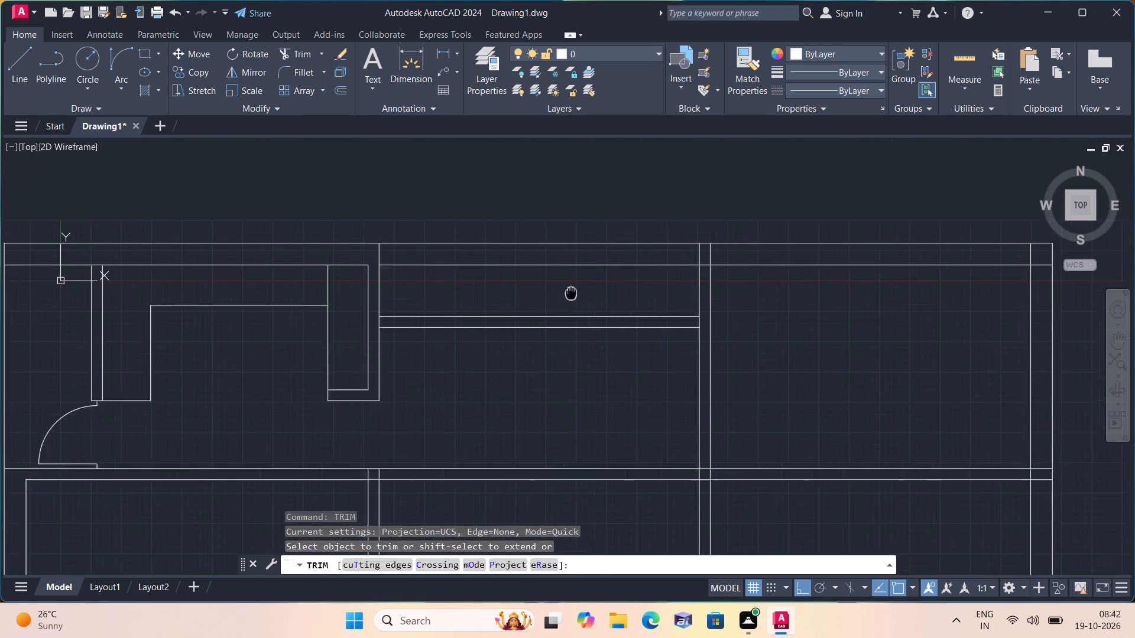
pyautogui.moveTo(576, 301); pyautogui.dragTo(578, 301, button='middle')
pyautogui.moveTo(581, 305); pyautogui.dragTo(576, 299)
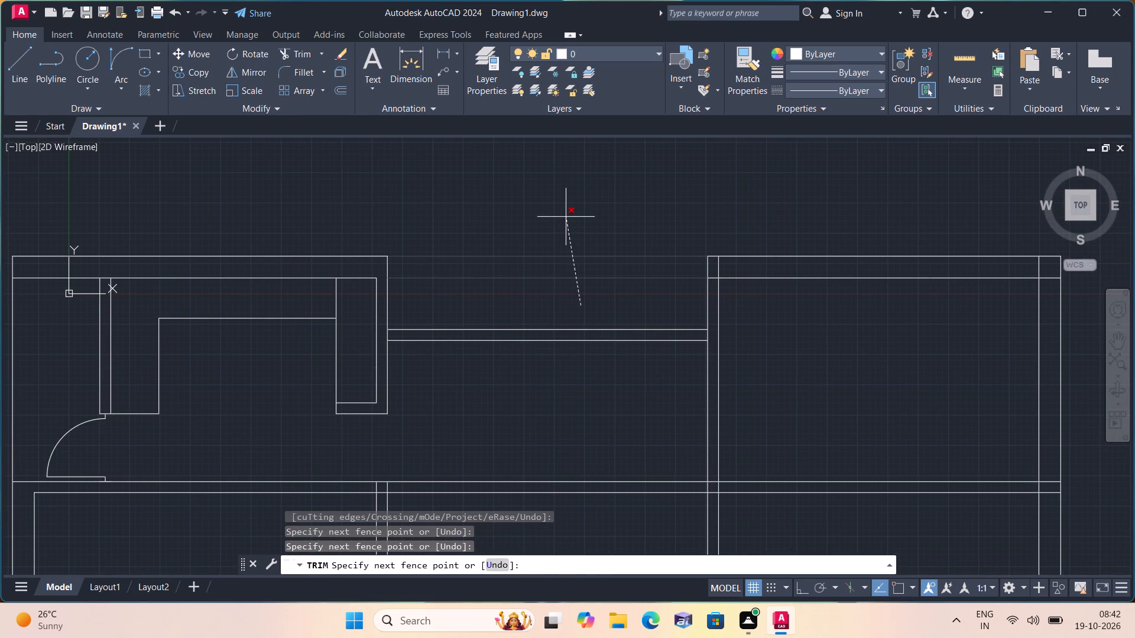
pyautogui.click(566, 217)
pyautogui.scroll(-1, 566, 216)
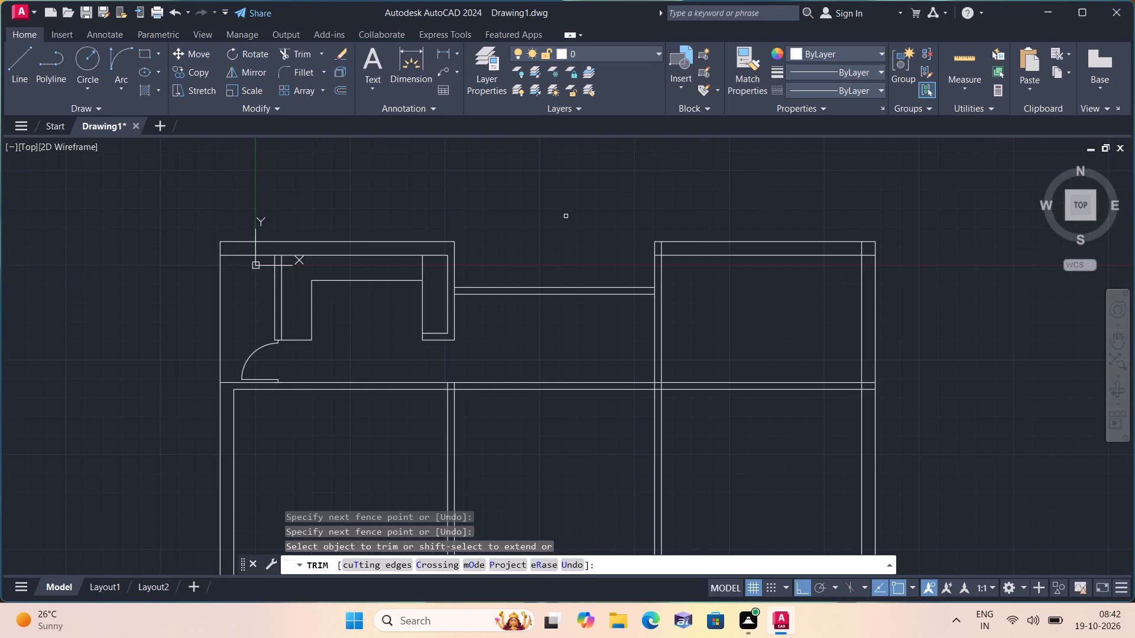
pyautogui.press('Escape')
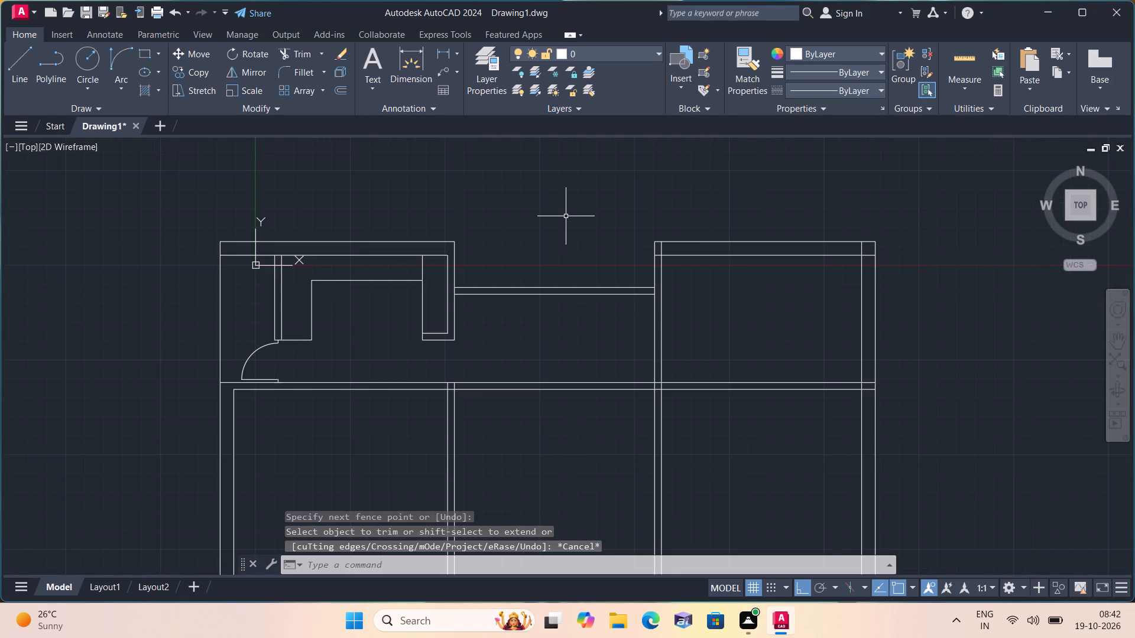
# Offset the upper face of the recessed wall between the second and third partitions 3'6" upward.
pyautogui.write('off')
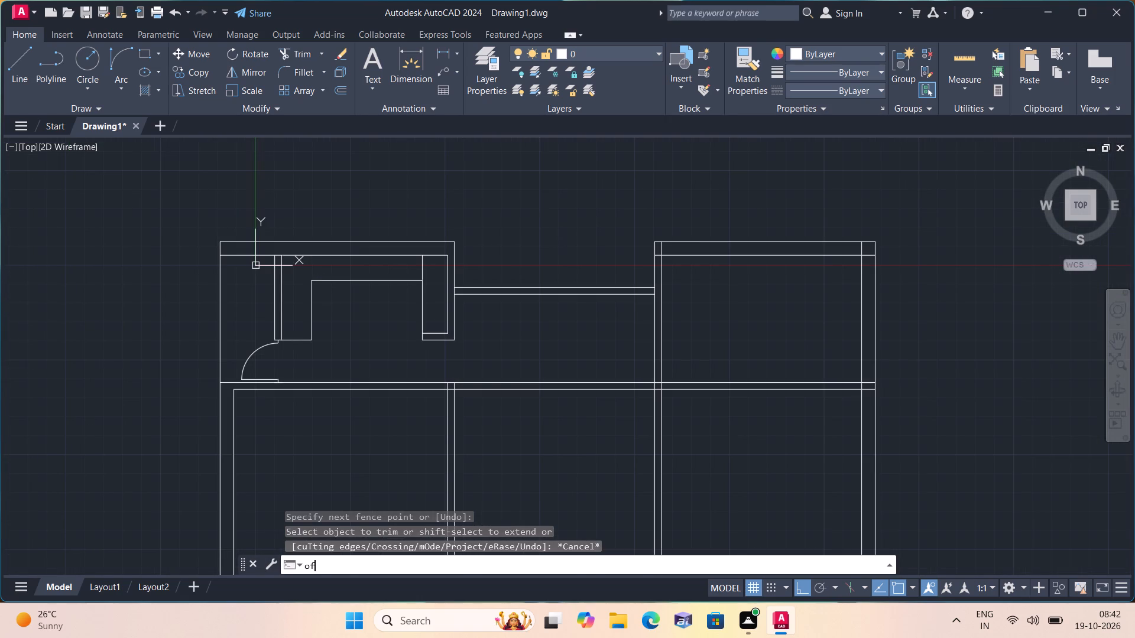
pyautogui.press('space')
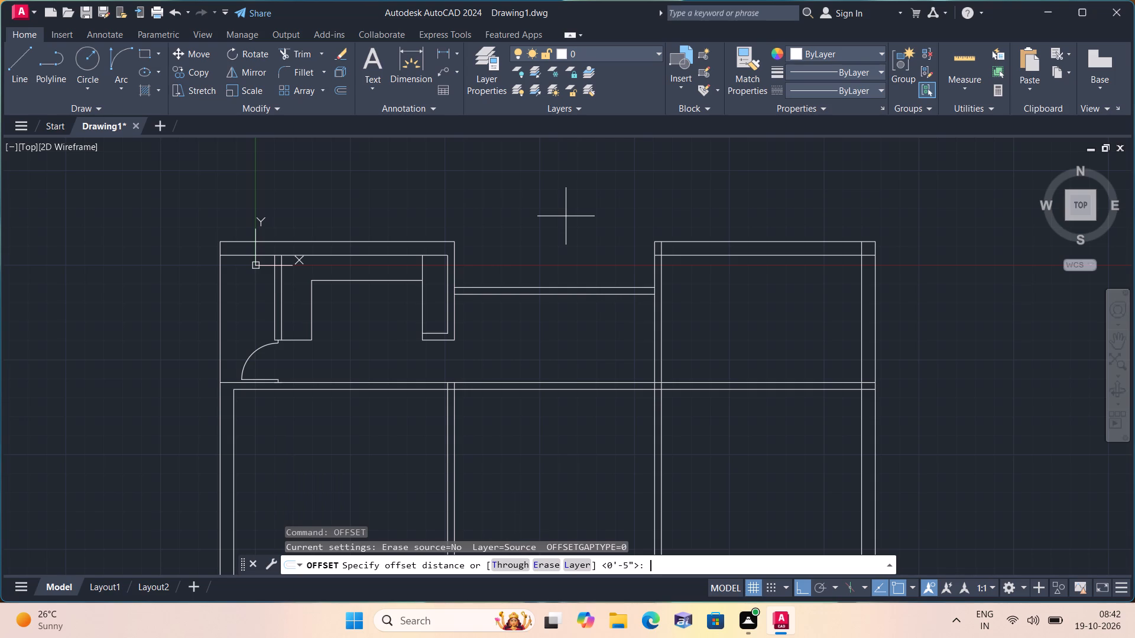
pyautogui.write('3\'6"')
pyautogui.press('space')
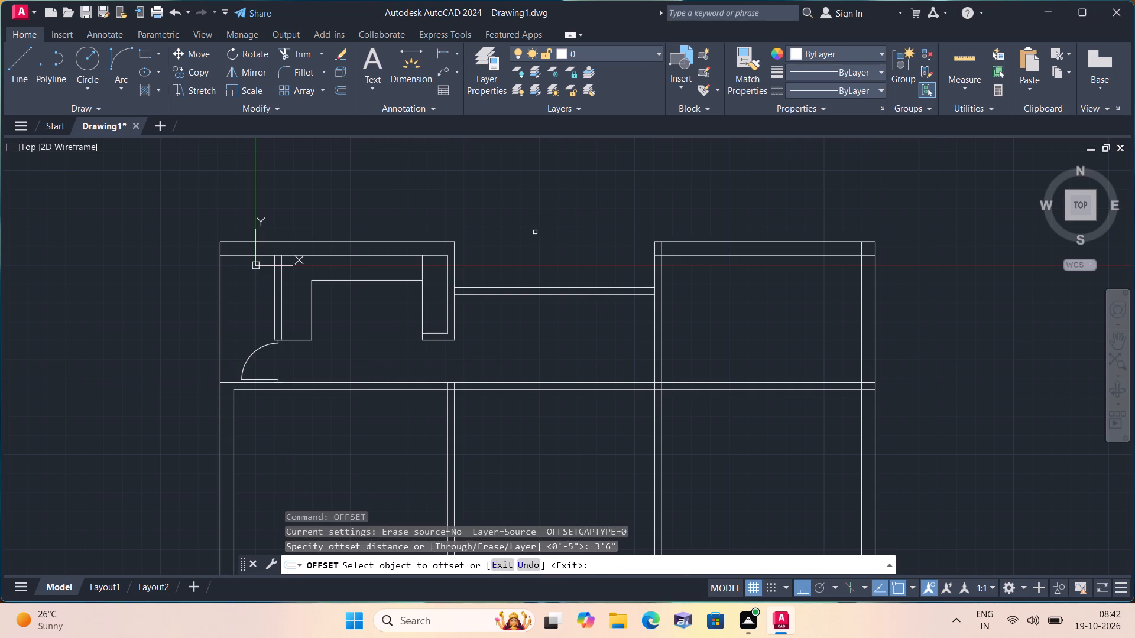
pyautogui.click(550, 285)
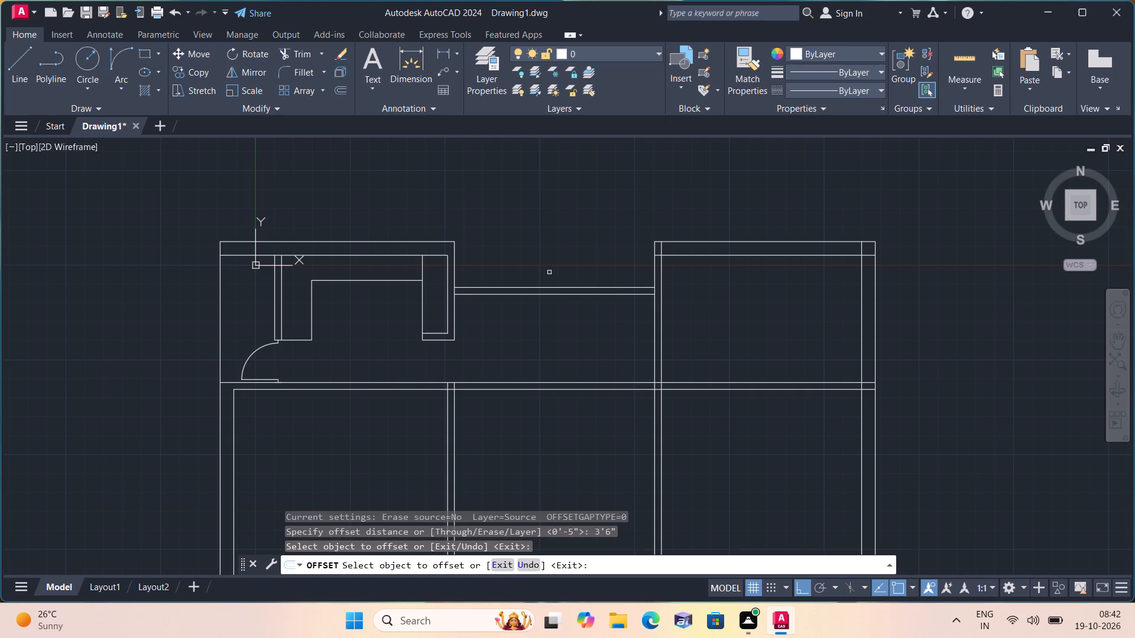
pyautogui.click(554, 287)
pyautogui.click(553, 263)
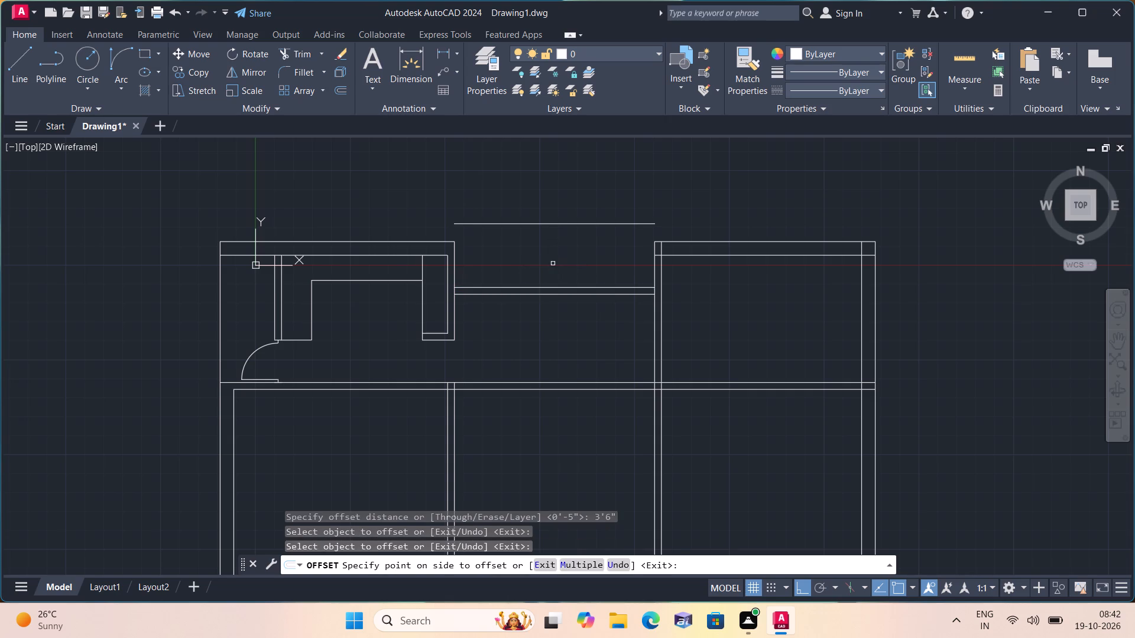
pyautogui.scroll(1, 543, 248)
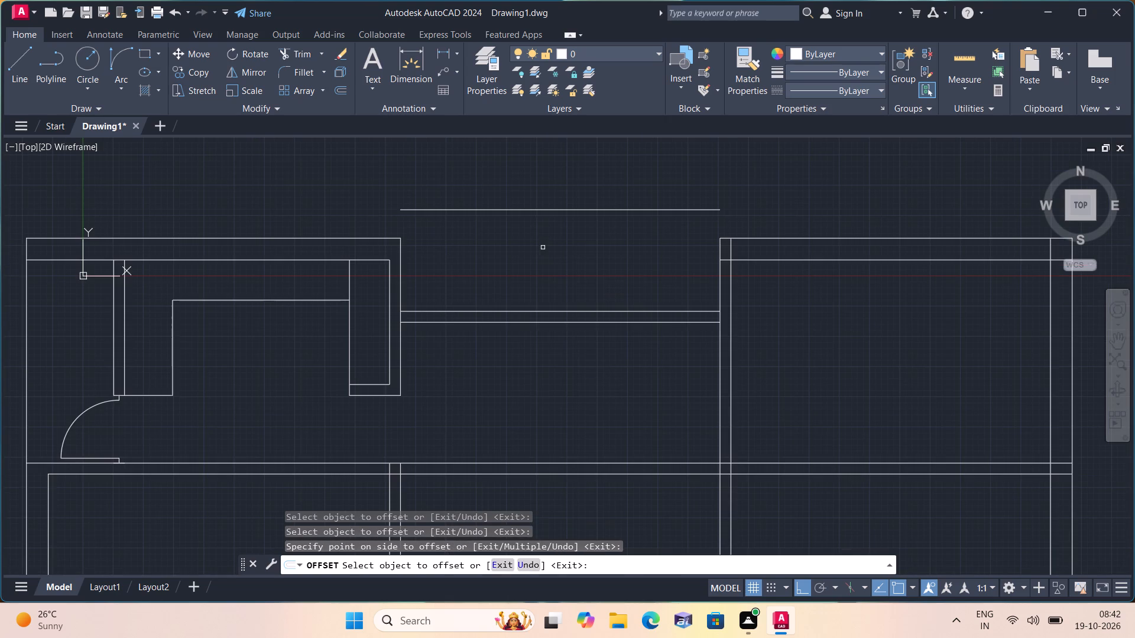
pyautogui.press('Escape')
# Extend the second partition's right face and the third partition's left face up to the new 3'6" offset line.
pyautogui.write('exte')
pyautogui.press('space')
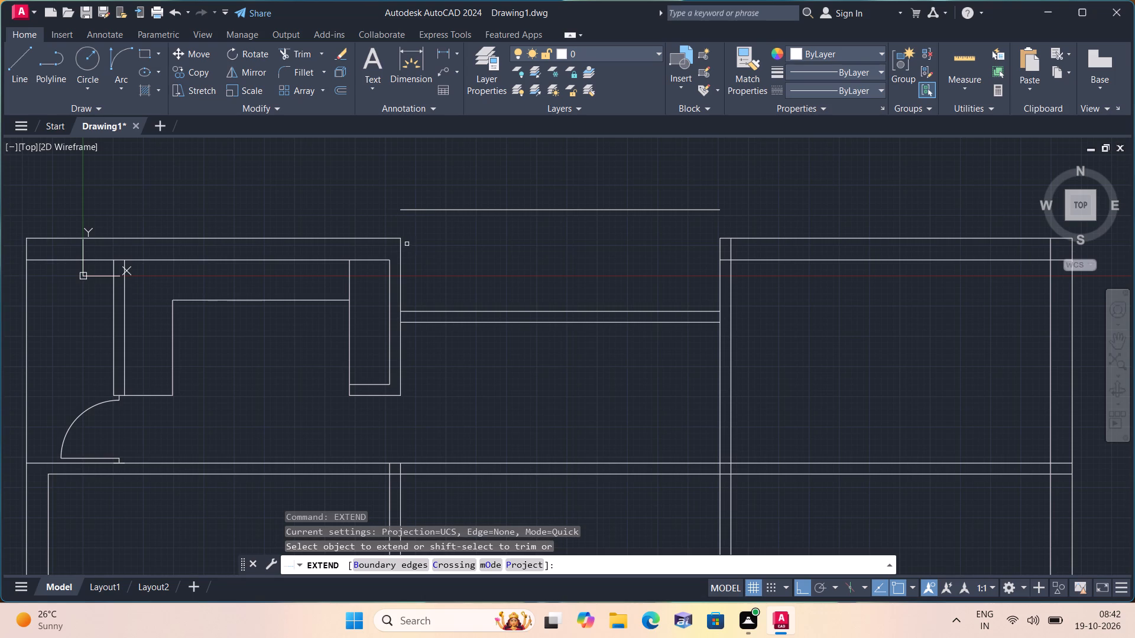
pyautogui.click(402, 241)
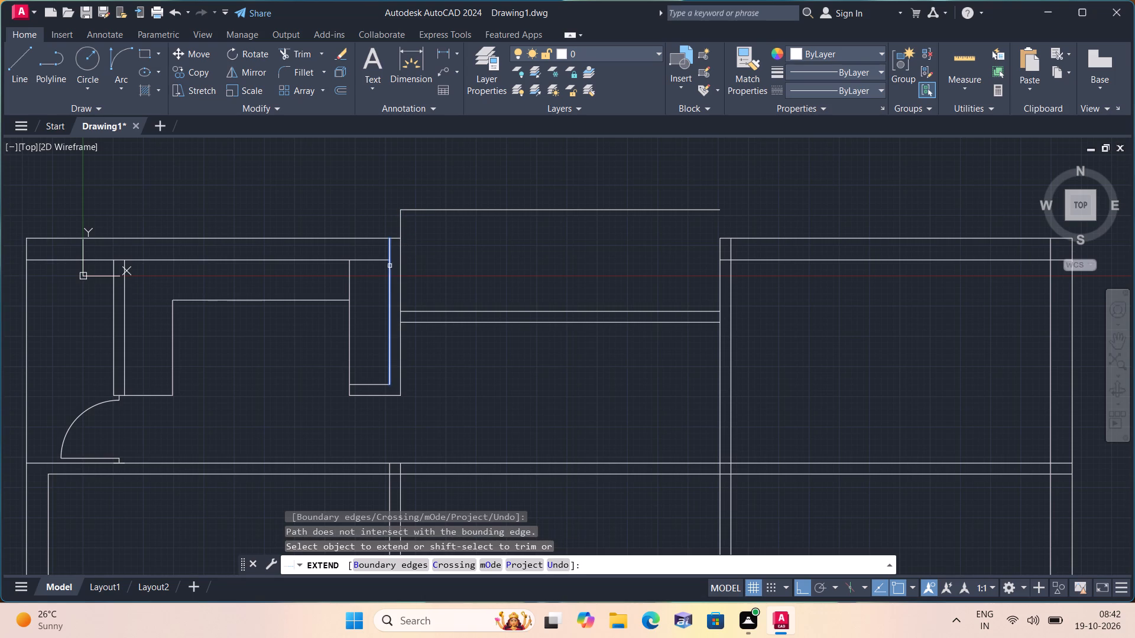
pyautogui.click(721, 245)
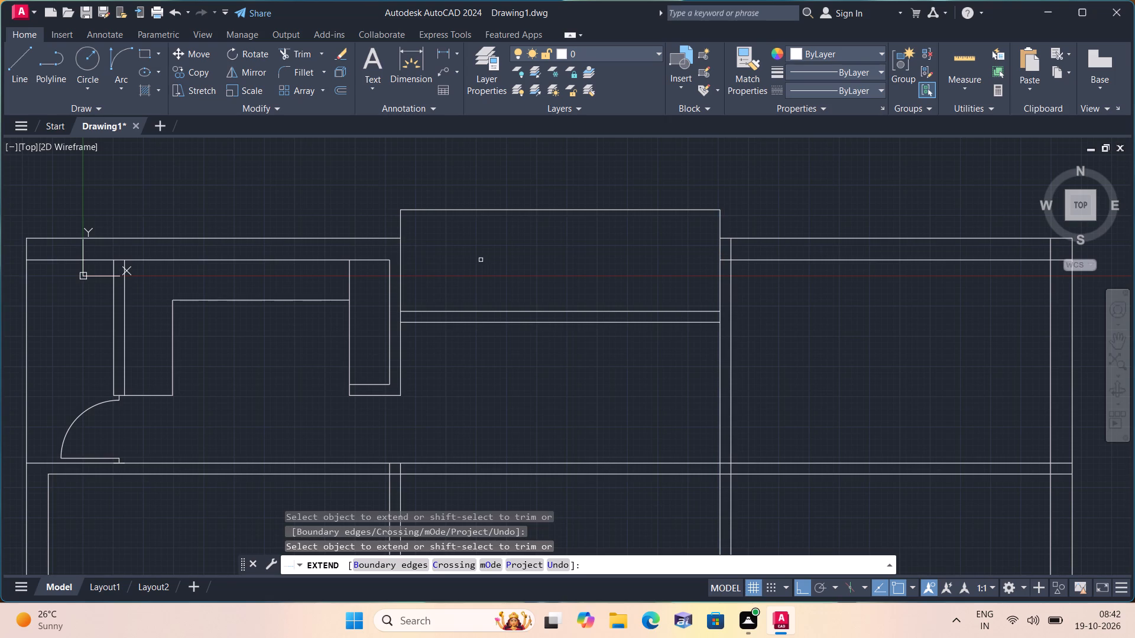
pyautogui.press('Escape')
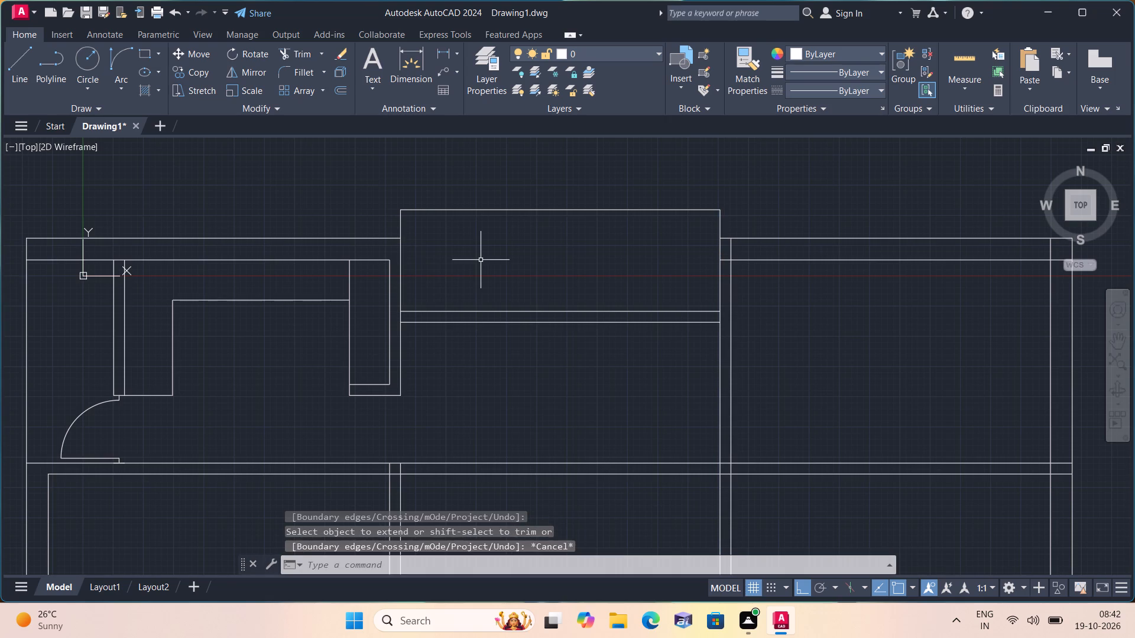
# Extend the second partition's left face up to the outer face of the top wall.
pyautogui.press('space')
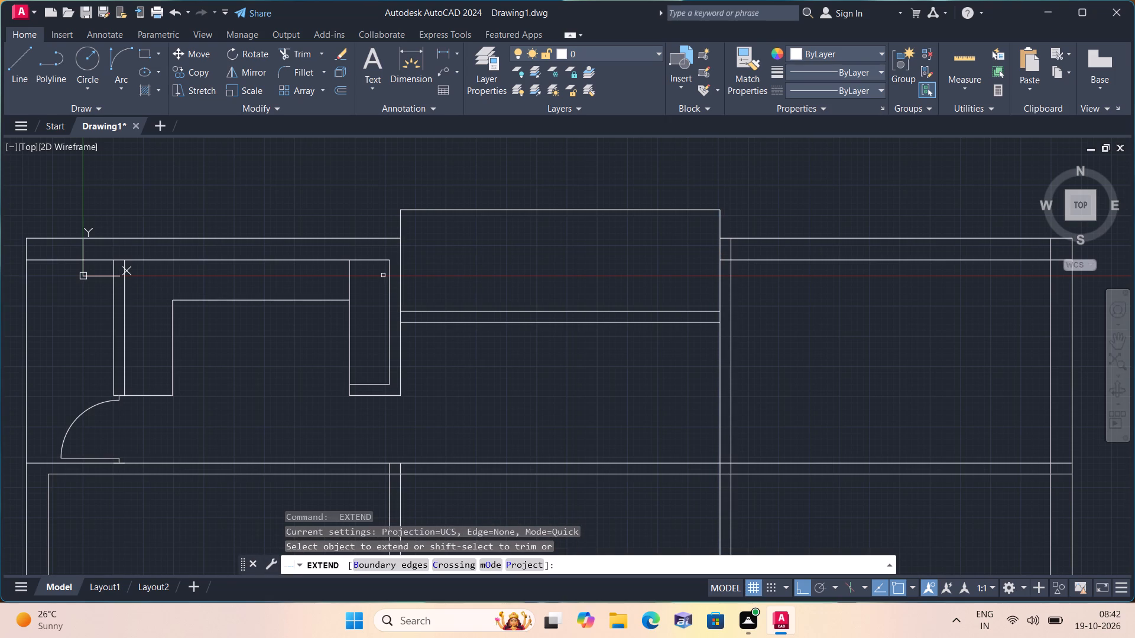
pyautogui.click(390, 258)
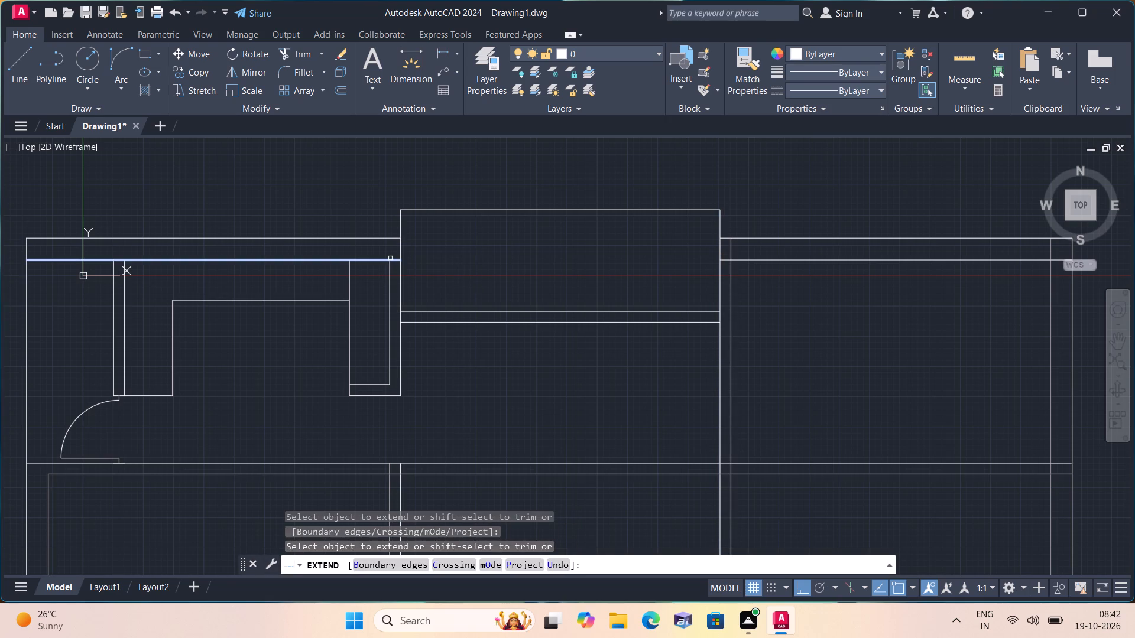
pyautogui.click(390, 268)
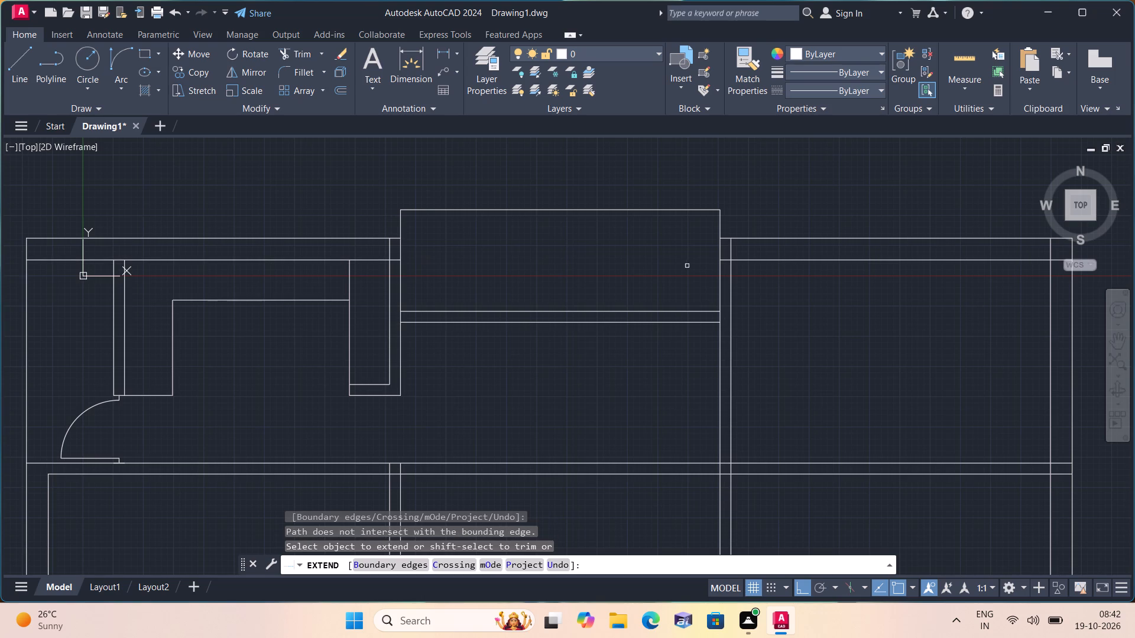
pyautogui.press('Escape')
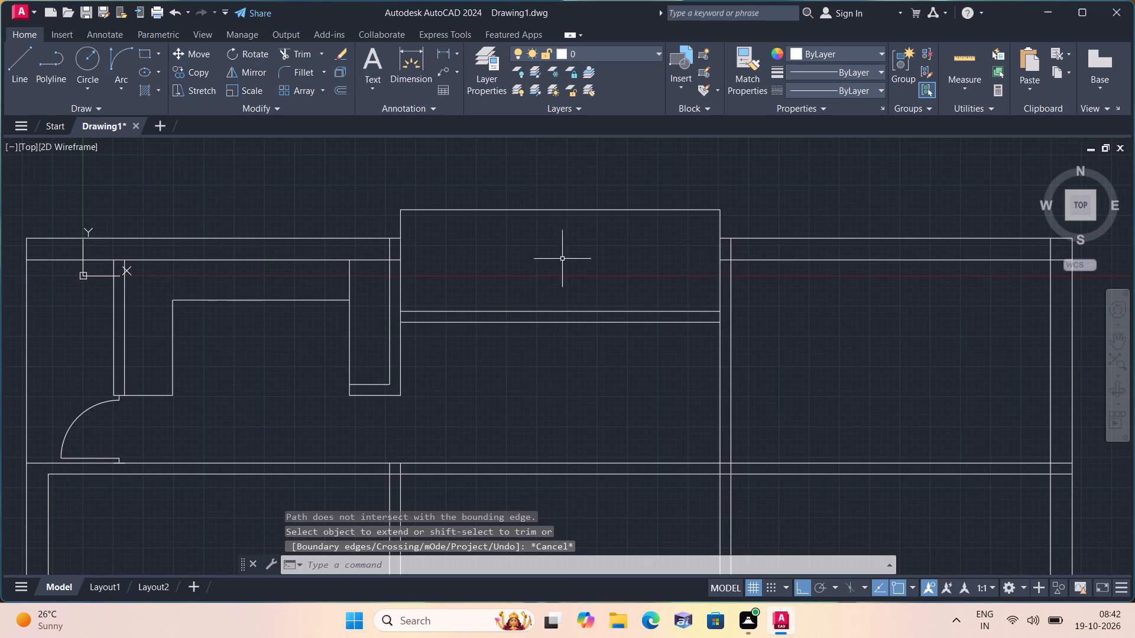
# Draw lines continuing the second partition's left face up to the projecting top line's level and across to that line's left end.
pyautogui.press('l')
pyautogui.press('space')
pyautogui.scroll(1, 382, 252)
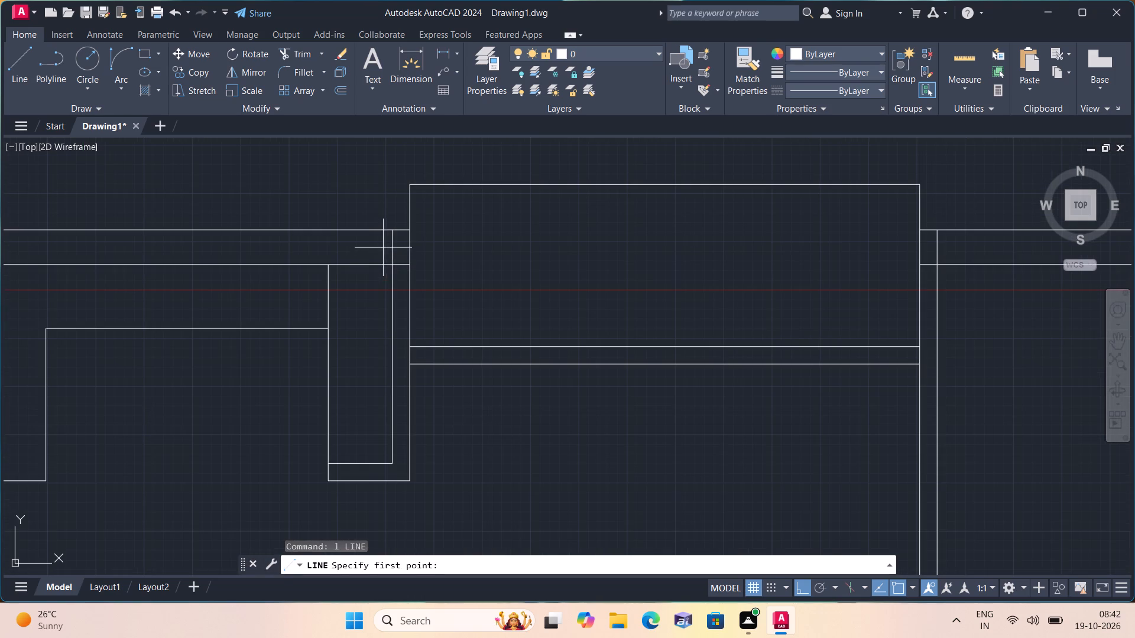
pyautogui.click(393, 230)
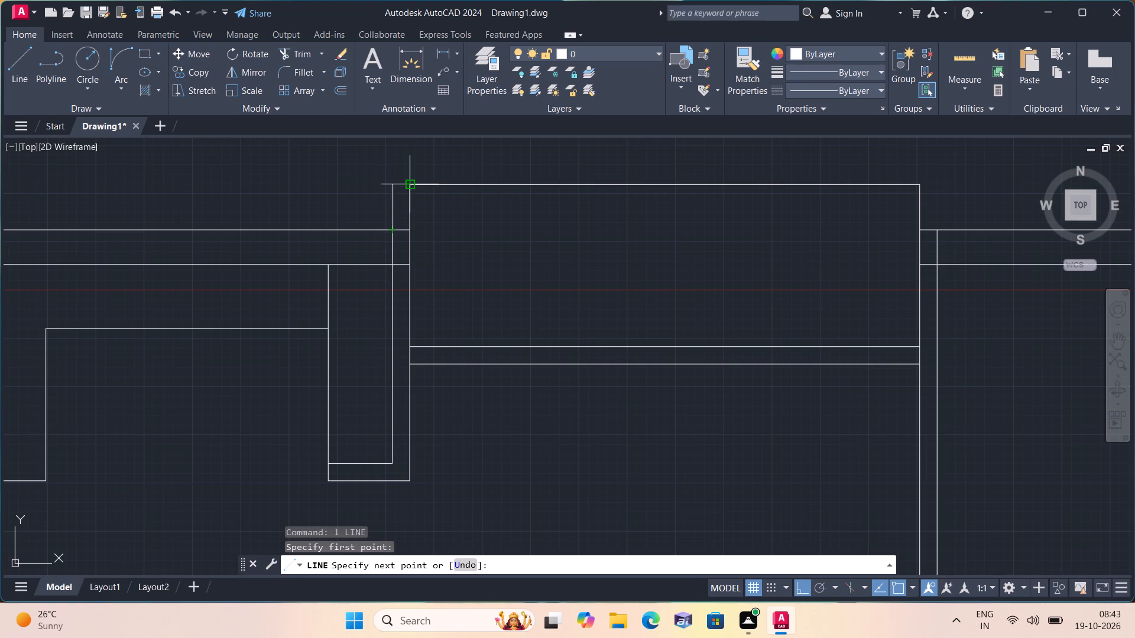
pyautogui.click(393, 185)
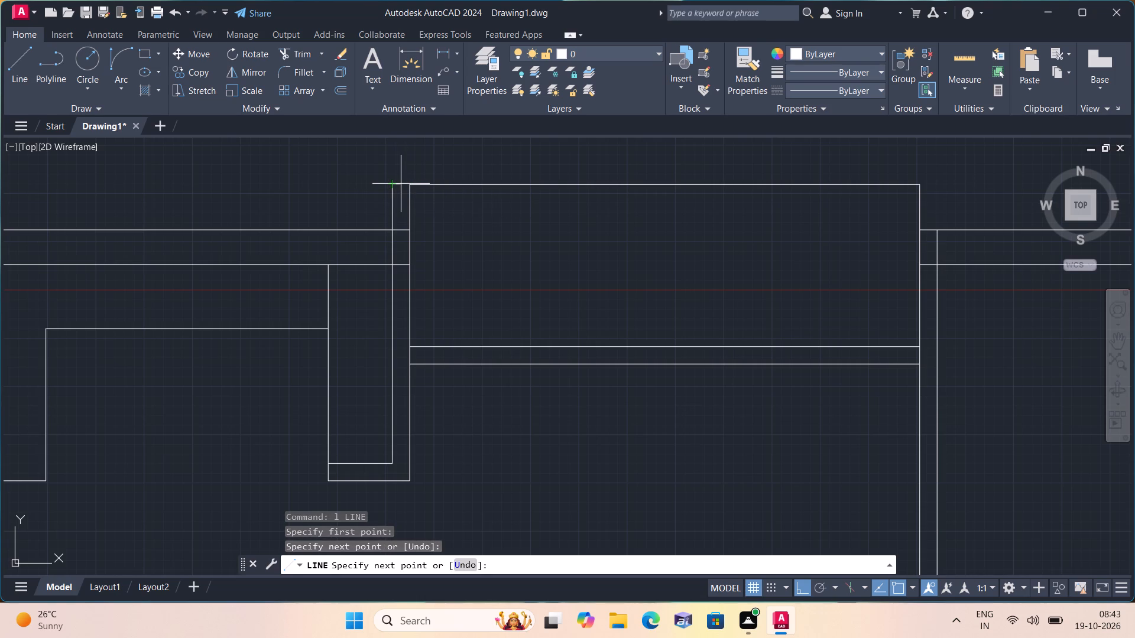
pyautogui.click(408, 184)
pyautogui.press('space')
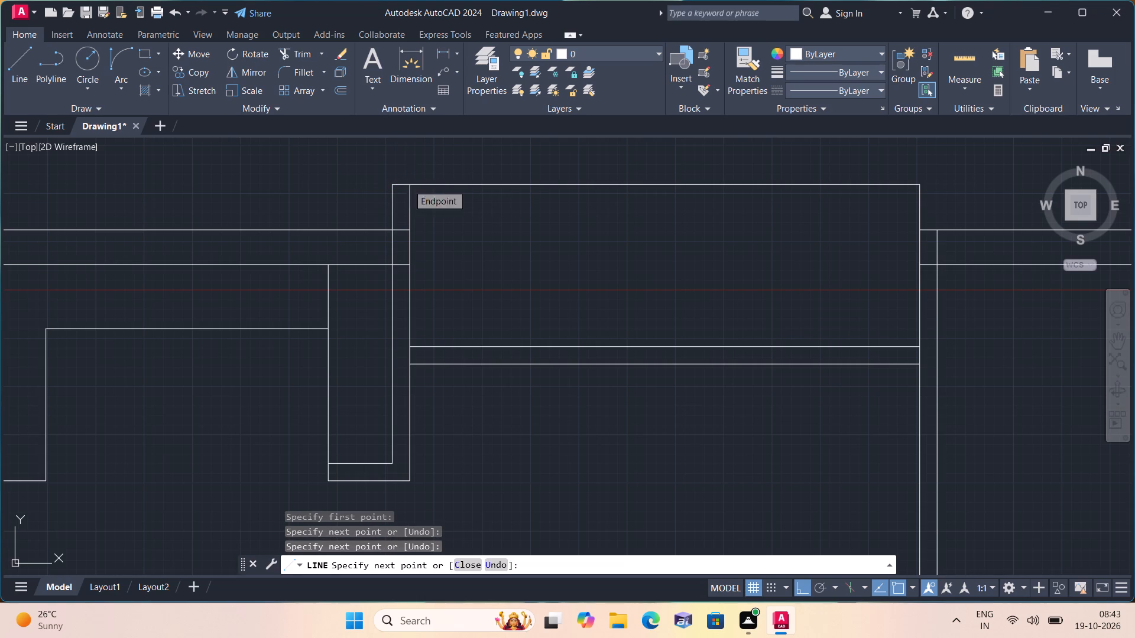
# Draw lines continuing the third partition's right face up to the projecting top line's level and back to that line's right end.
pyautogui.press('space')
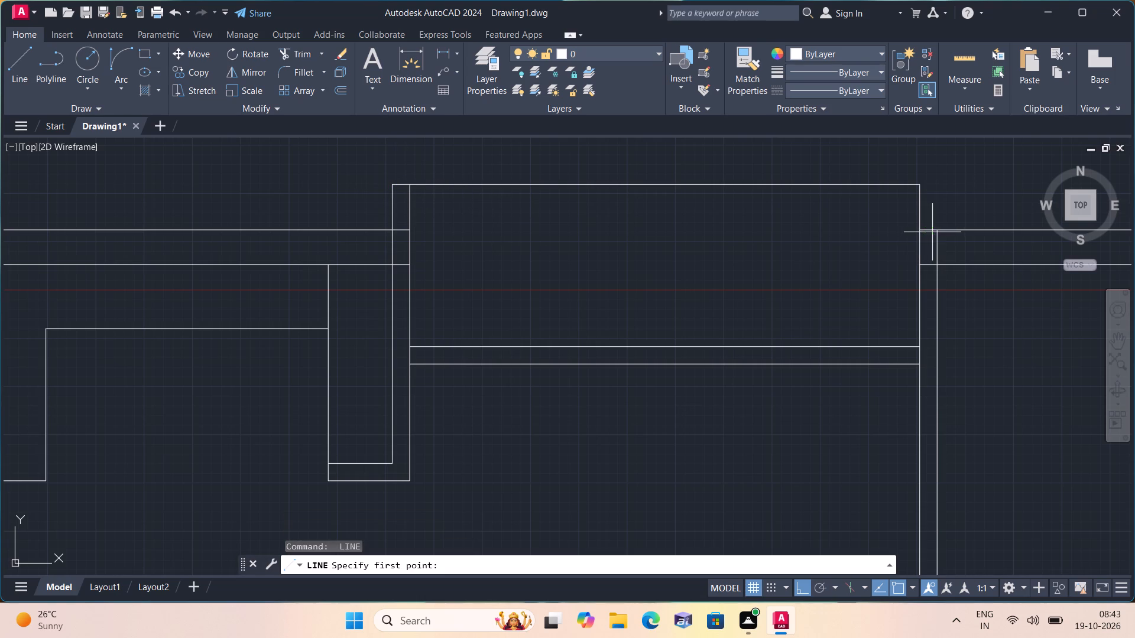
pyautogui.click(939, 232)
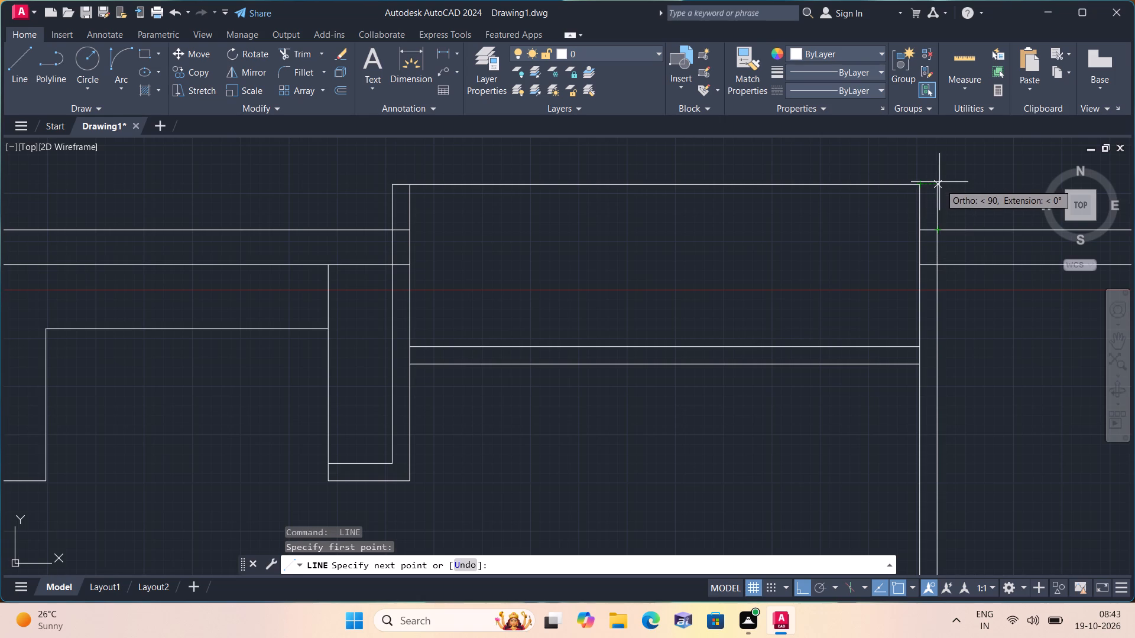
pyautogui.click(940, 184)
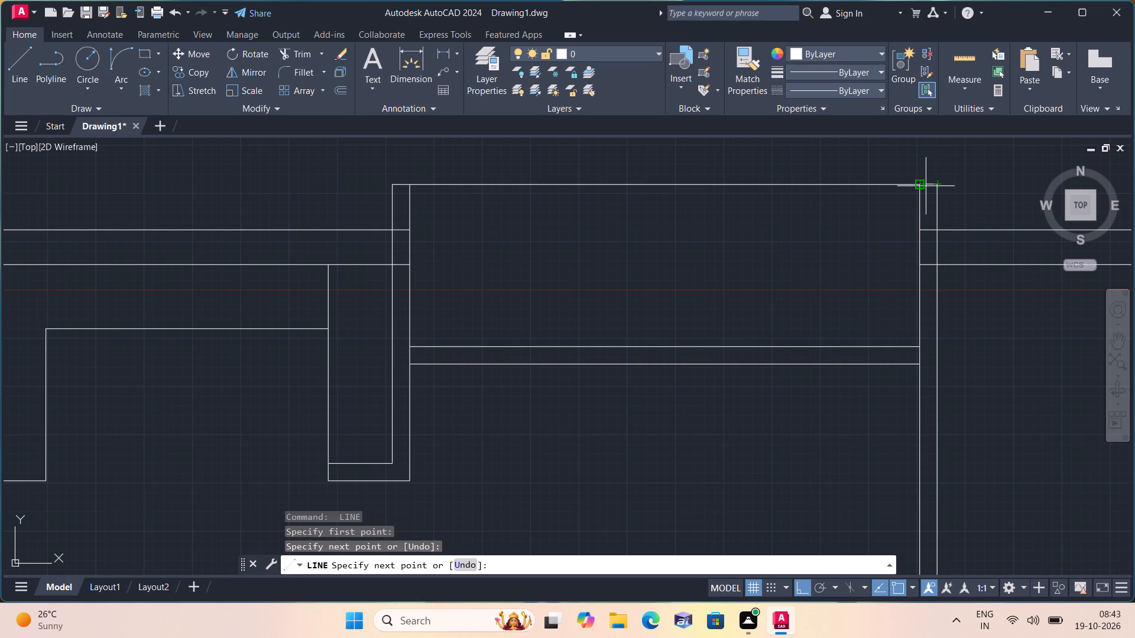
pyautogui.click(921, 185)
pyautogui.press('space')
# Trim the overlapping wall segments where the top outer wall meets the second partition.
pyautogui.scroll(-1, 711, 272)
pyautogui.write('trim')
pyautogui.press('space')
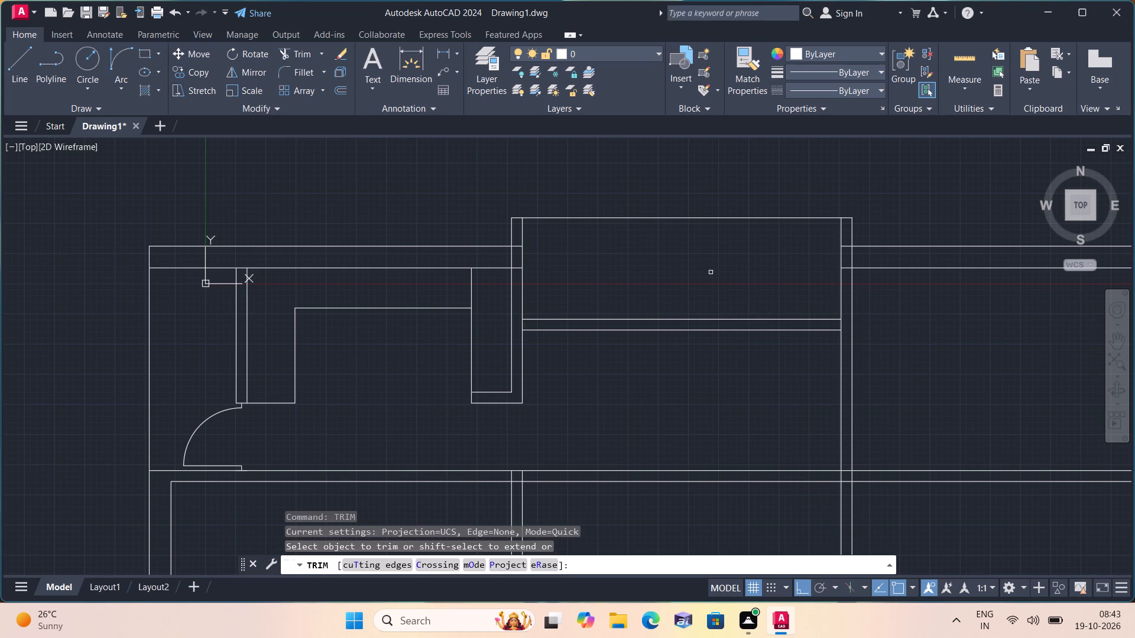
pyautogui.scroll(2, 475, 268)
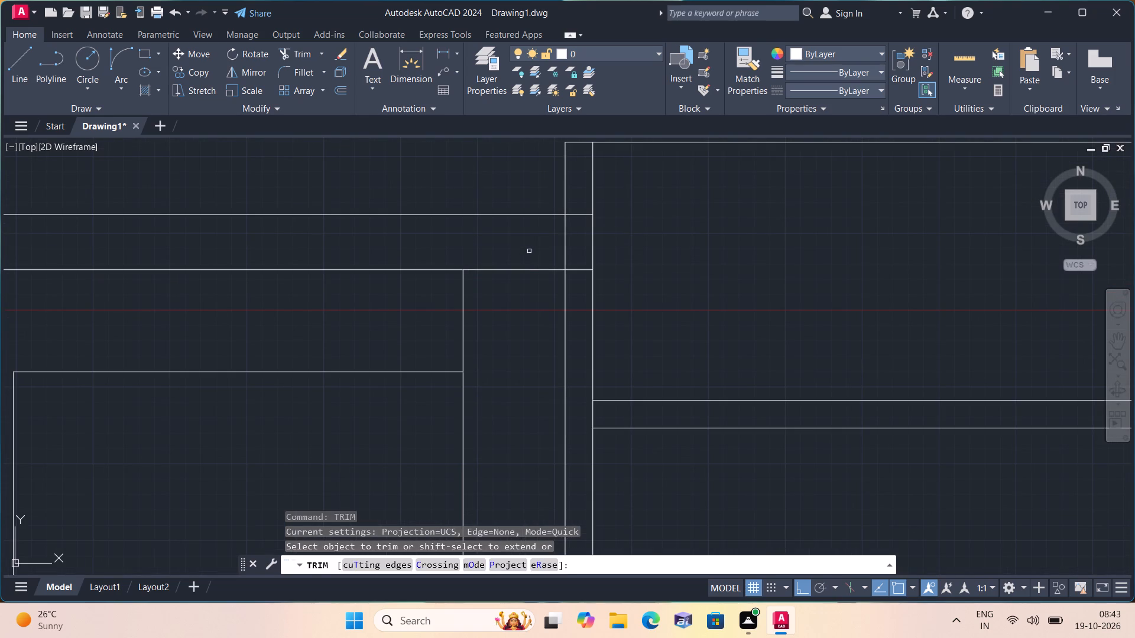
pyautogui.click(529, 250)
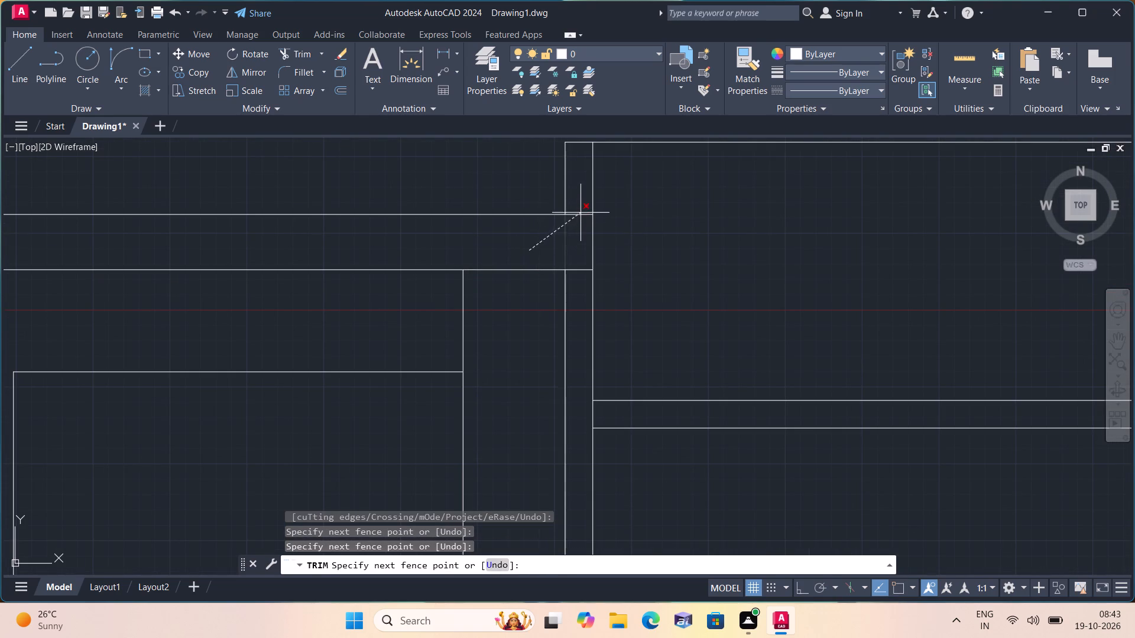
pyautogui.click(581, 211)
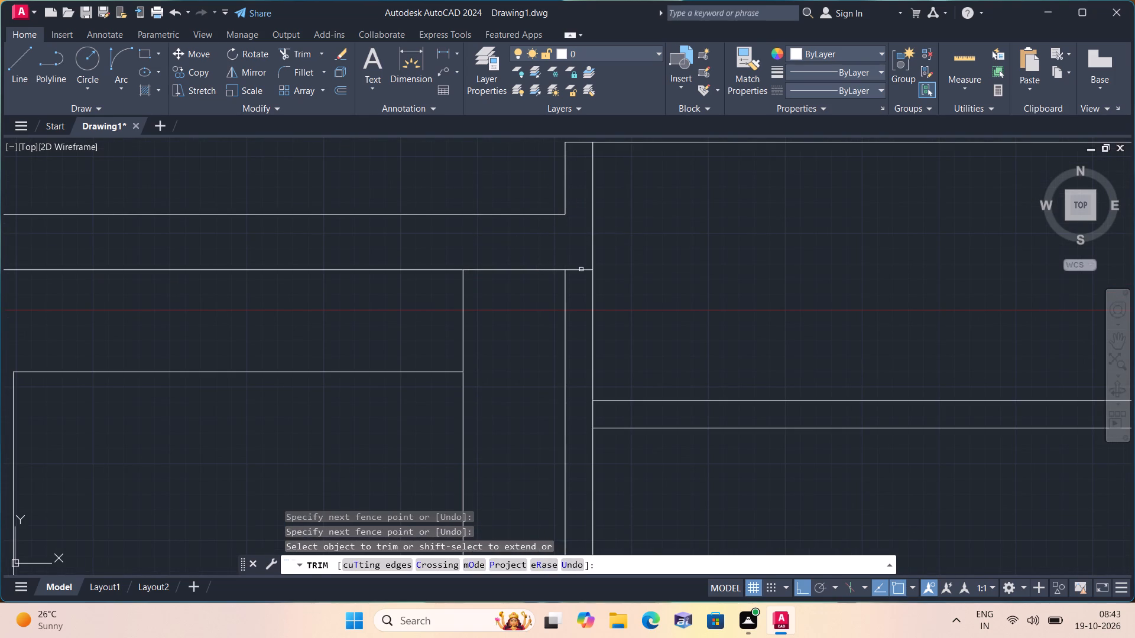
pyautogui.click(581, 269)
pyautogui.scroll(-3, 582, 263)
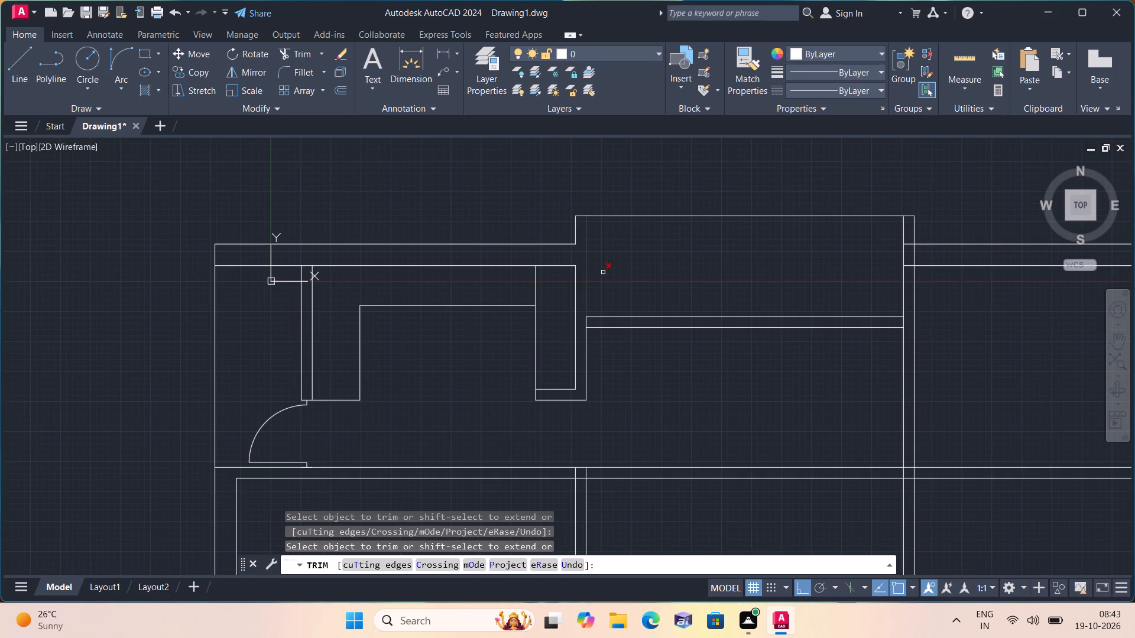
# Trim the facing edges of the second and third partitions between the recessed wall's two faces to open both wall junctions.
pyautogui.scroll(3, 598, 322)
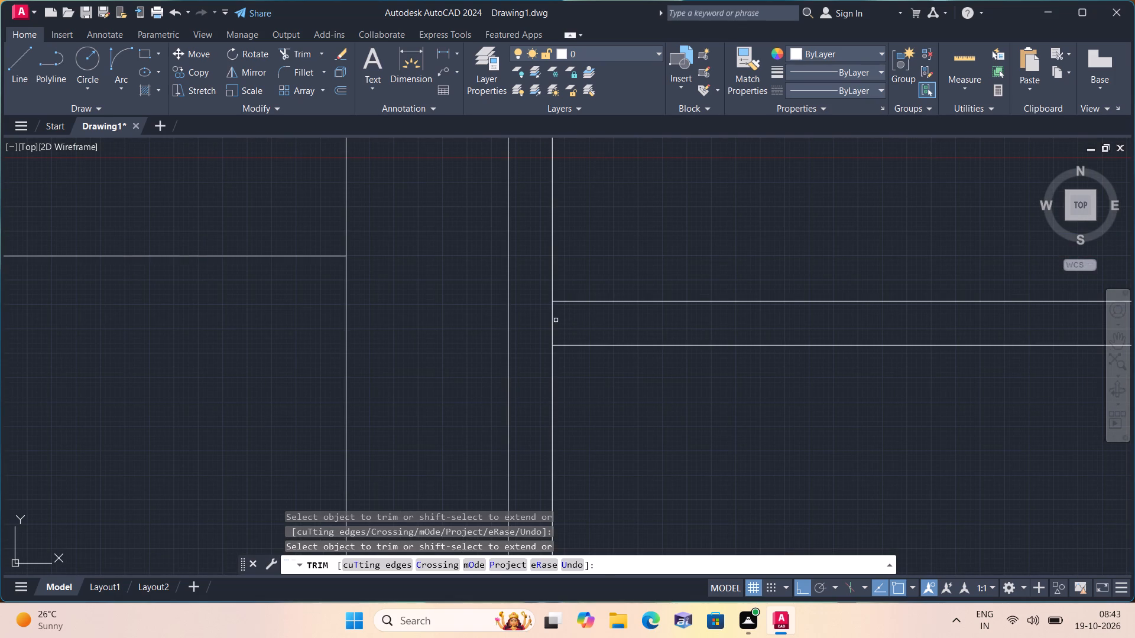
pyautogui.click(556, 320)
pyautogui.click(532, 325)
pyautogui.scroll(-5, 542, 324)
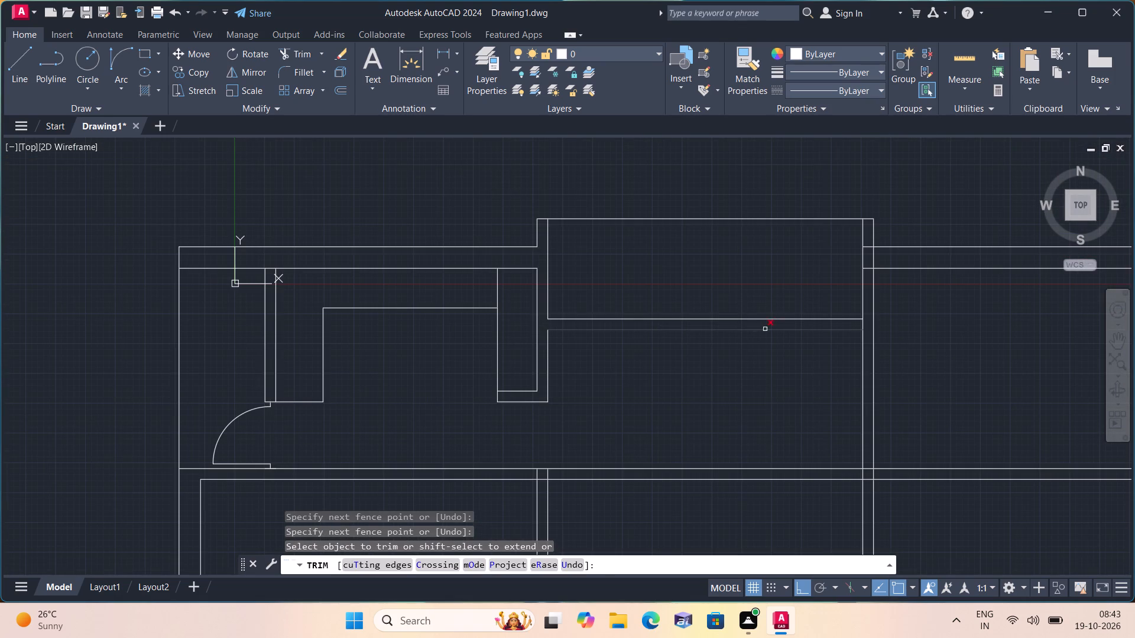
pyautogui.scroll(1, 855, 320)
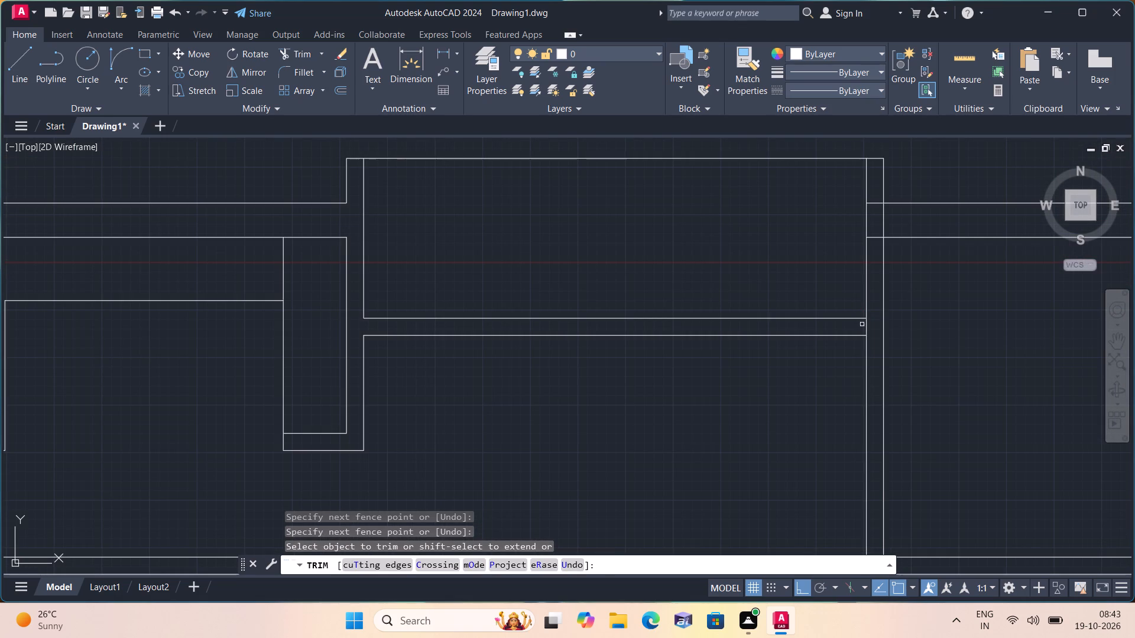
pyautogui.click(869, 327)
pyautogui.click(843, 324)
# Trim the overlapping wall segments where the top outer wall meets the third partition.
pyautogui.scroll(-1, 864, 256)
pyautogui.scroll(1, 872, 239)
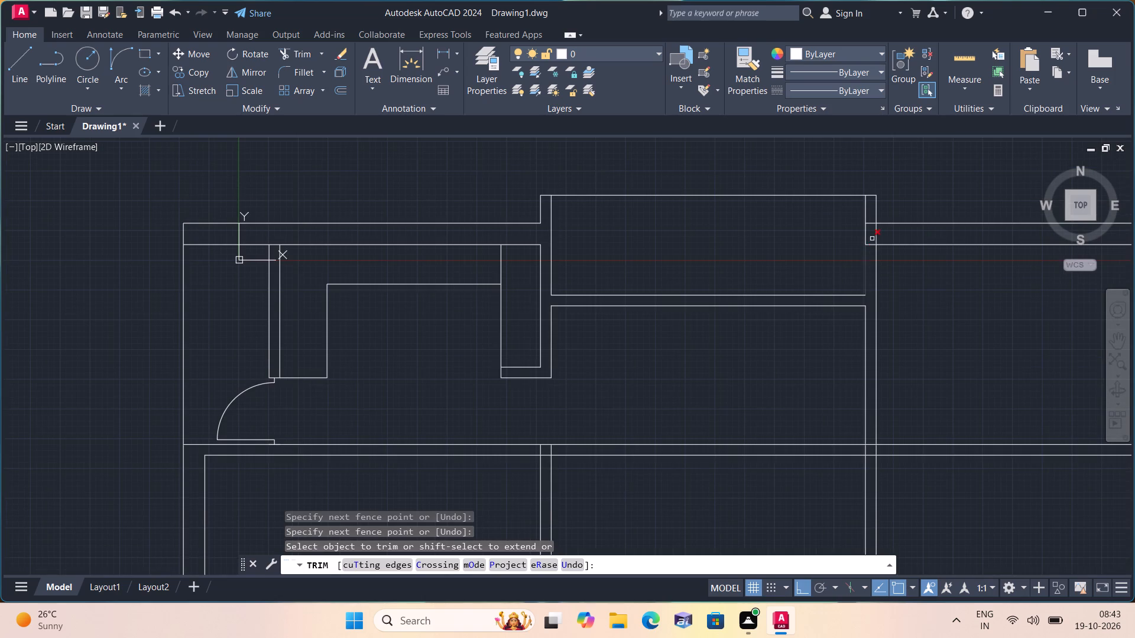
pyautogui.scroll(2, 870, 233)
pyautogui.moveTo(859, 190); pyautogui.dragTo(877, 305)
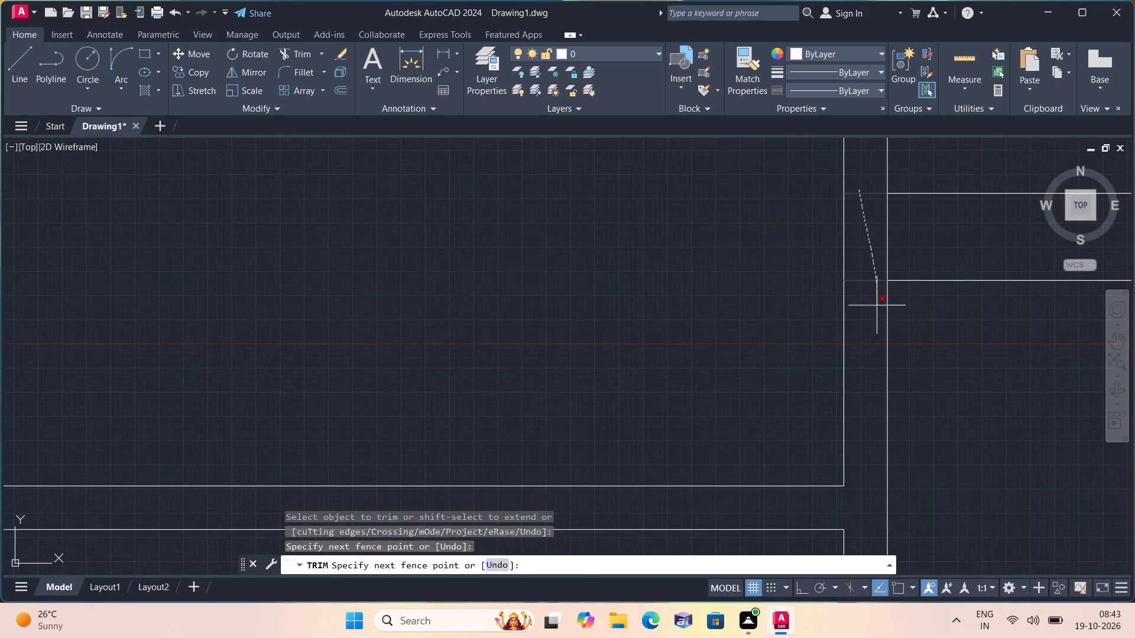
pyautogui.moveTo(868, 270); pyautogui.dragTo(911, 240)
pyautogui.scroll(-5, 910, 238)
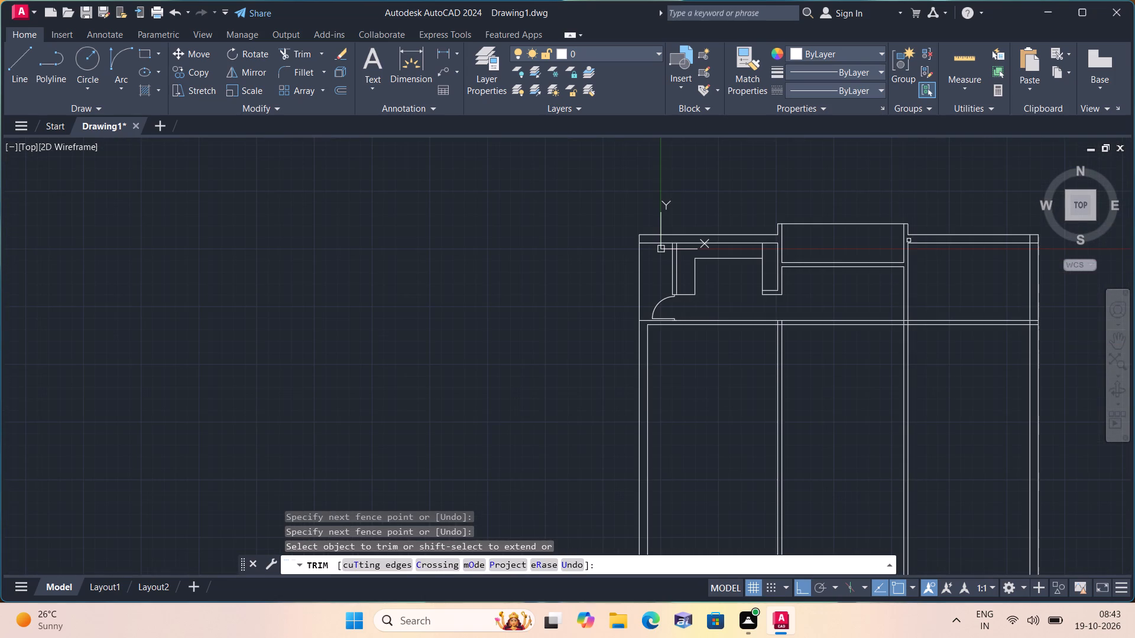
pyautogui.moveTo(949, 287); pyautogui.dragTo(737, 284, button='middle')
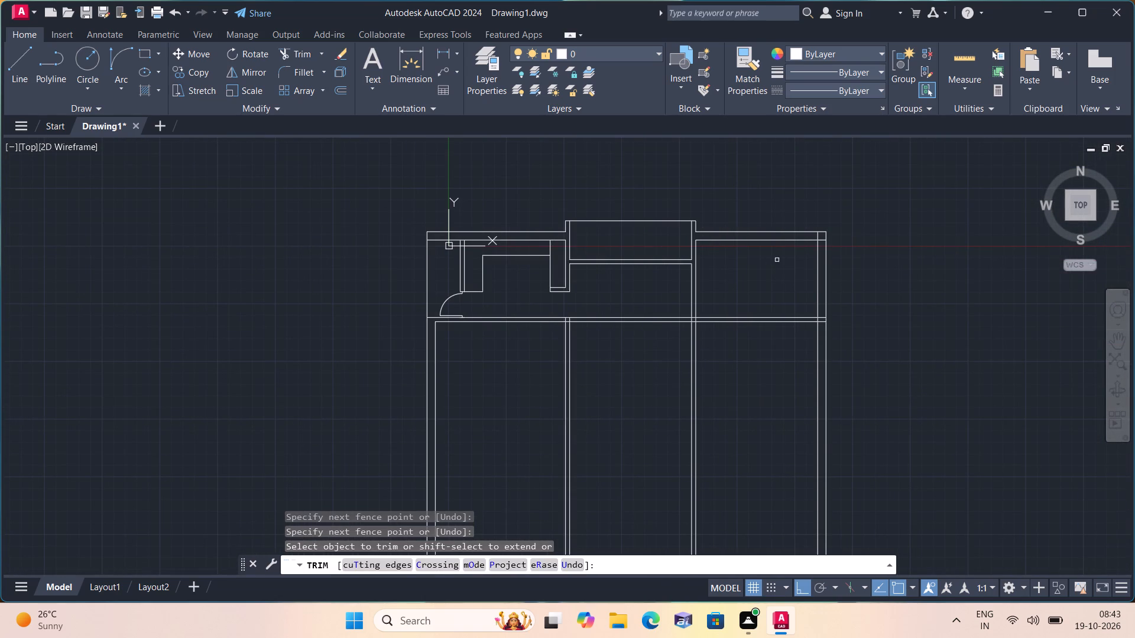
# Trim the overlapping inner-face segments at the outer wall's top-right corner.
pyautogui.scroll(2, 834, 240)
pyautogui.scroll(1, 751, 236)
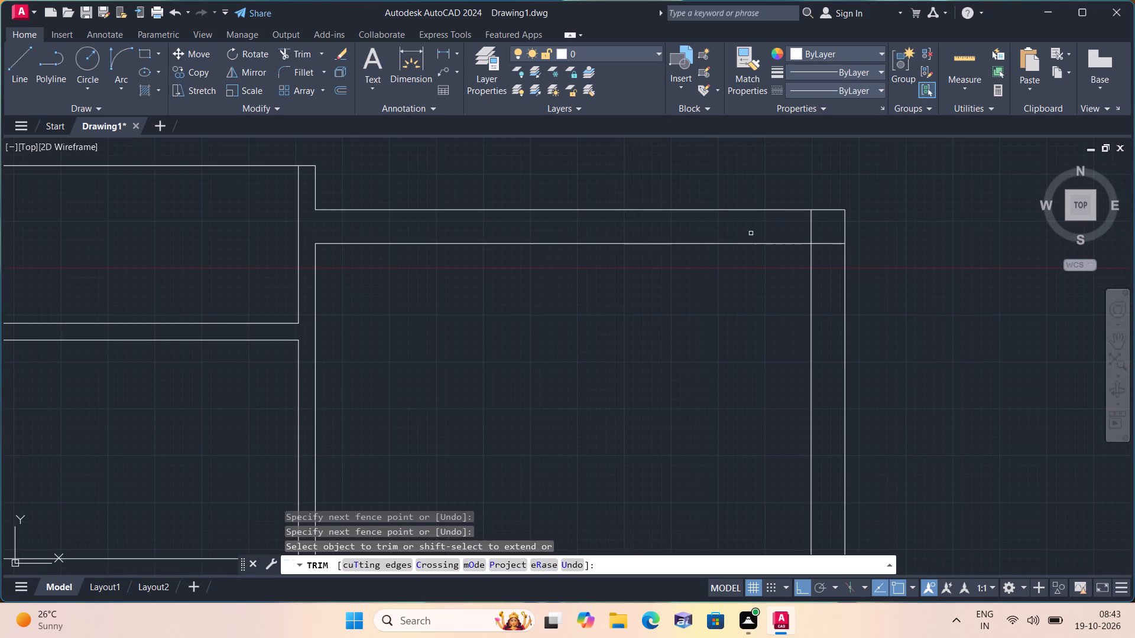
pyautogui.click(783, 224)
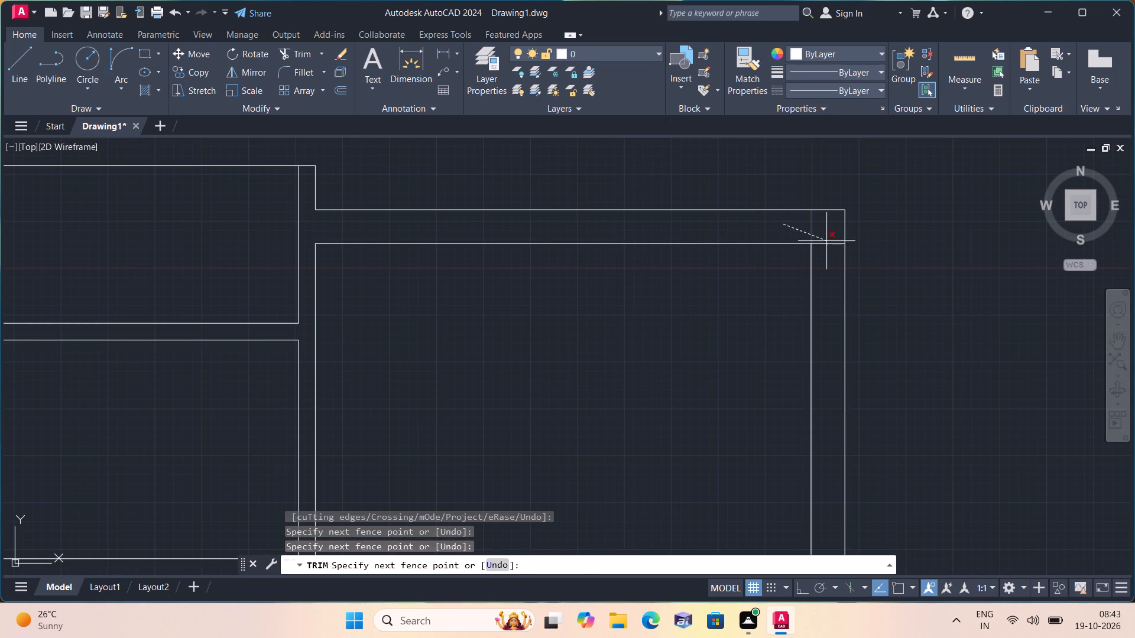
pyautogui.click(831, 246)
# Trim the horizontal partition's lines inside the right outer wall and the wall's inner-face segment between them to open the junction.
pyautogui.scroll(-2, 824, 231)
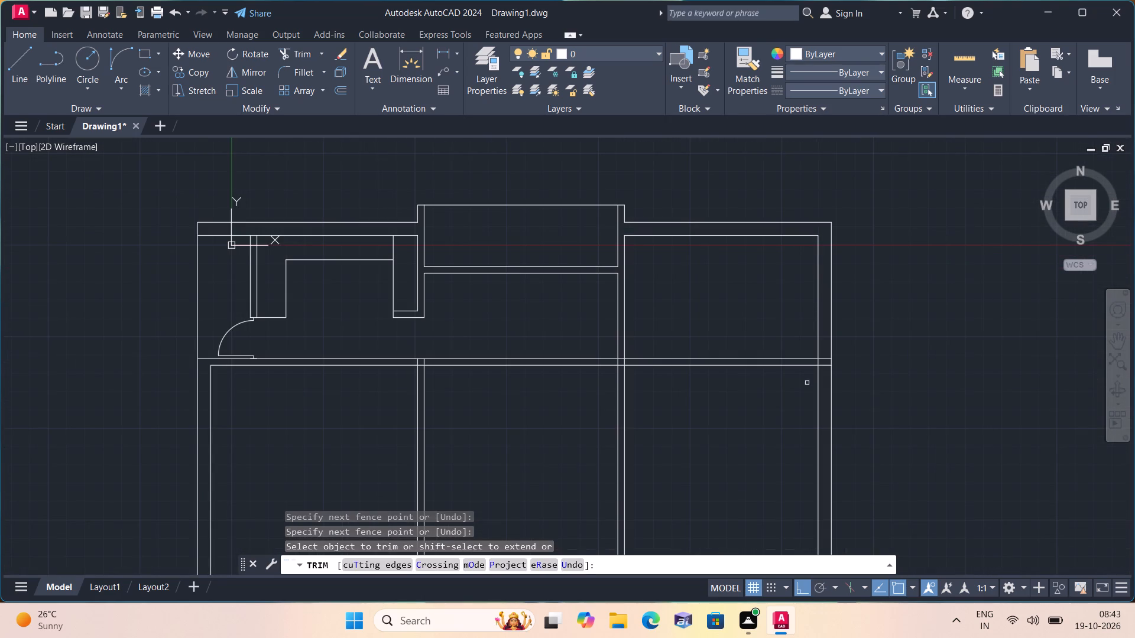
pyautogui.scroll(3, 818, 366)
pyautogui.click(814, 361)
pyautogui.moveTo(845, 302); pyautogui.dragTo(843, 304)
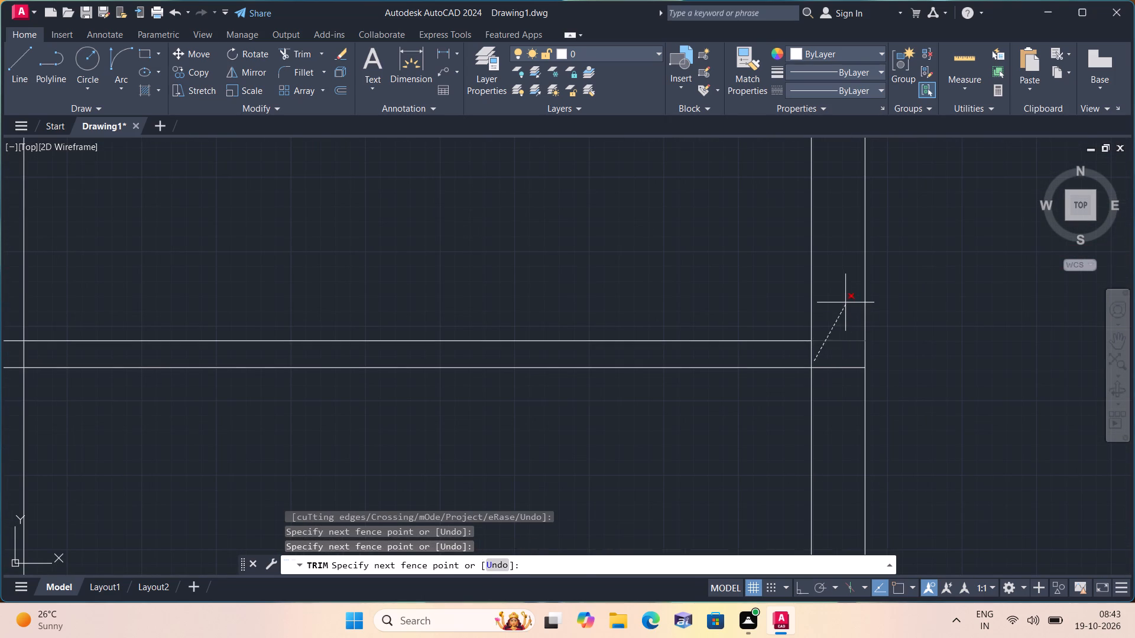
pyautogui.moveTo(843, 304); pyautogui.dragTo(845, 385)
pyautogui.moveTo(838, 341); pyautogui.dragTo(842, 377)
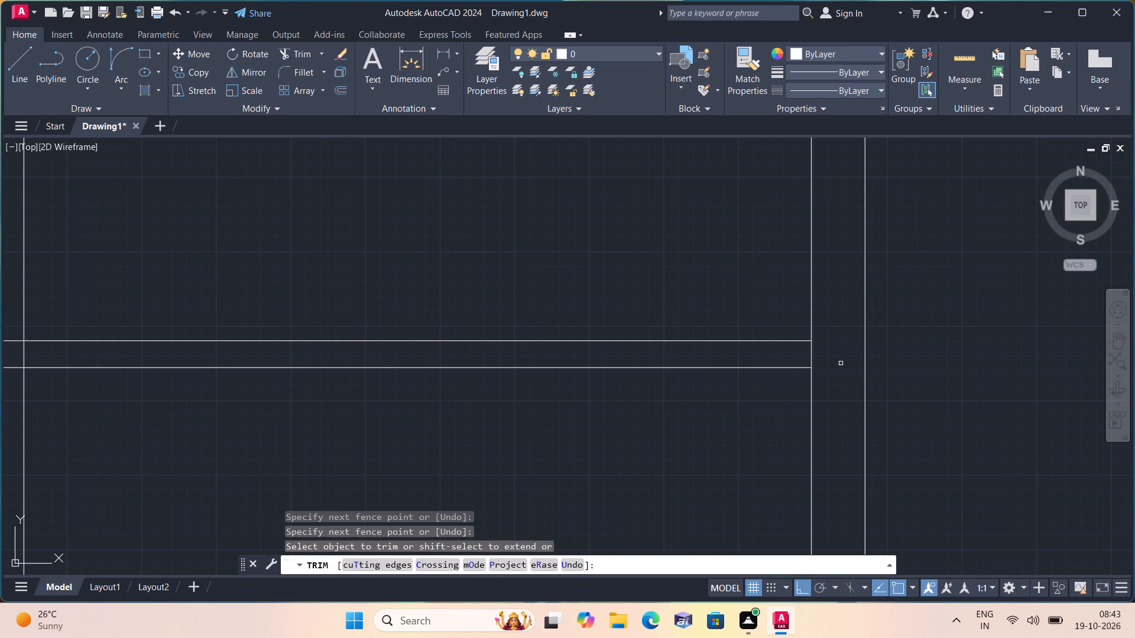
pyautogui.click(838, 354)
pyautogui.click(786, 357)
pyautogui.scroll(-4, 783, 356)
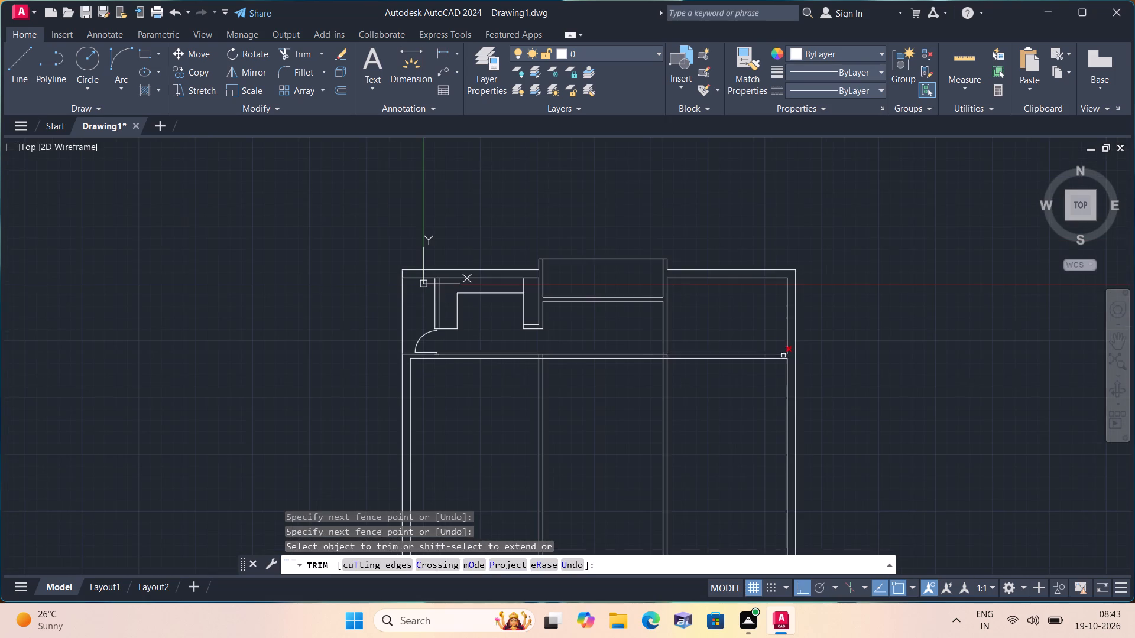
# Trim away both faces of the horizontal partition between the second and third vertical partitions.
pyautogui.scroll(1, 608, 434)
pyautogui.moveTo(607, 430); pyautogui.dragTo(602, 389, button='middle')
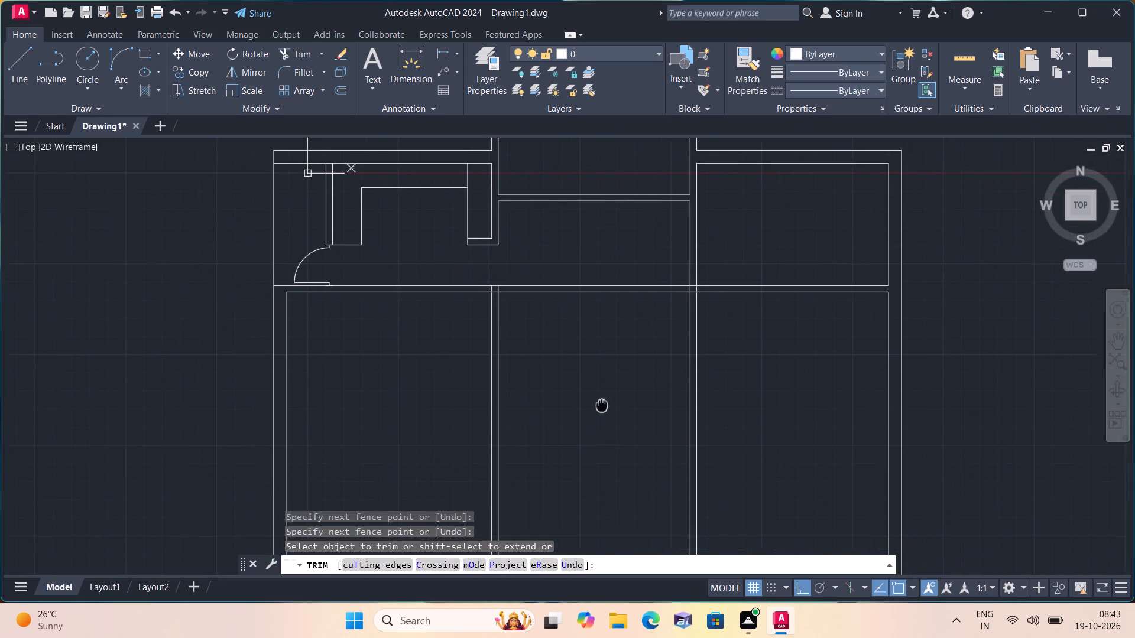
pyautogui.moveTo(602, 389); pyautogui.dragTo(651, 306, button='middle')
pyautogui.moveTo(664, 171); pyautogui.dragTo(664, 173)
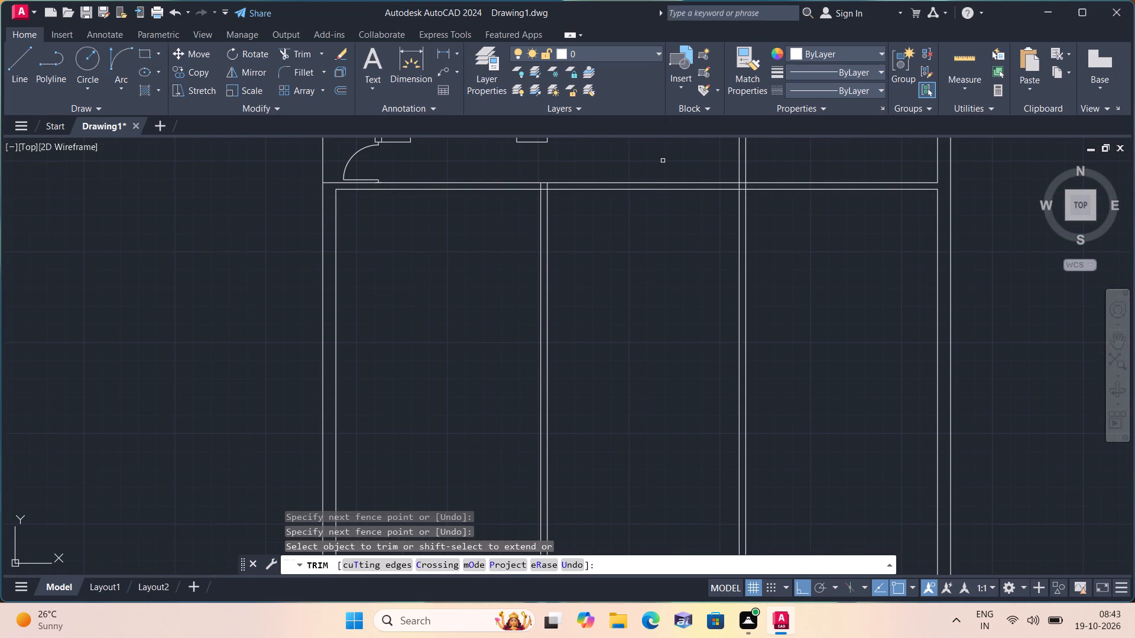
pyautogui.moveTo(664, 173); pyautogui.dragTo(670, 286)
pyautogui.scroll(-1, 667, 285)
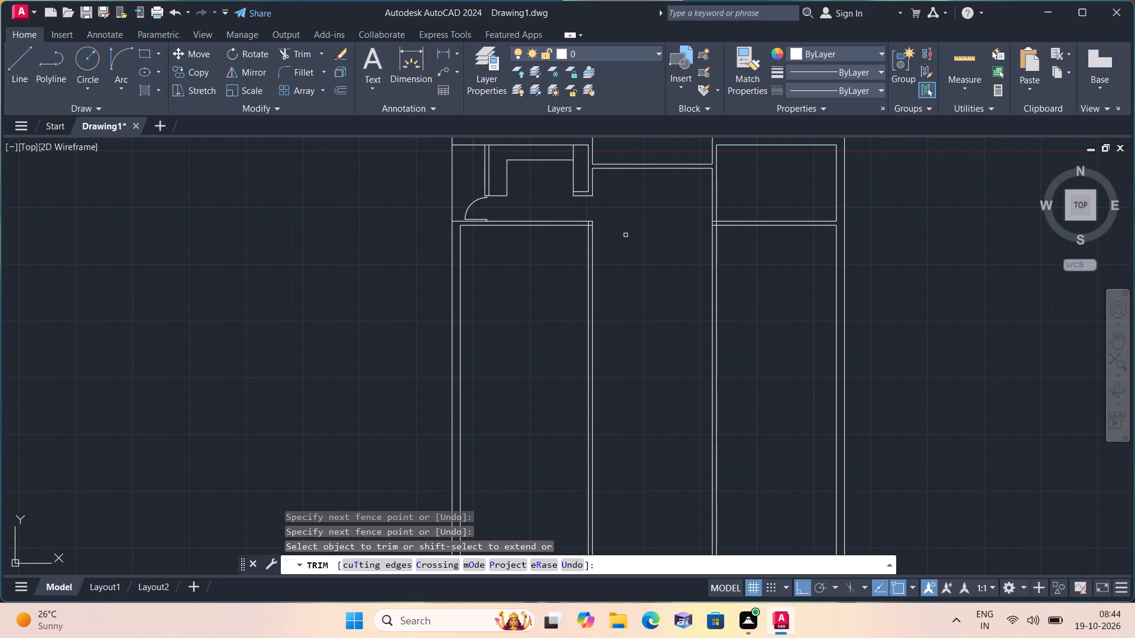
# Trim the overlapping segments at the corner where the left horizontal partition meets the second vertical partition.
pyautogui.scroll(2, 577, 223)
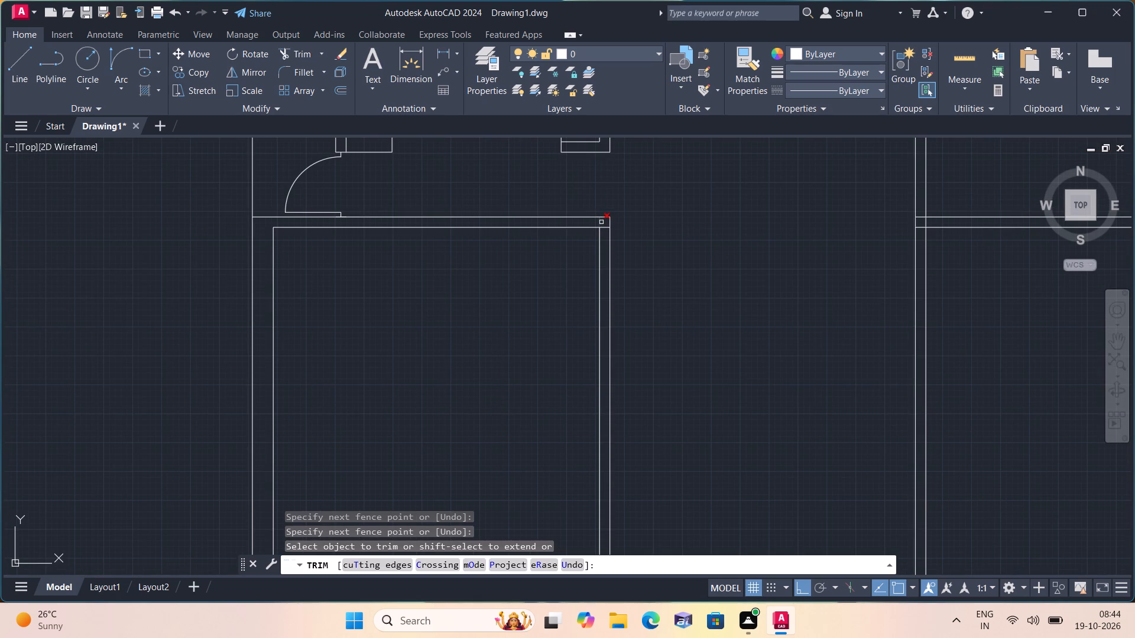
pyautogui.click(601, 222)
pyautogui.click(604, 227)
pyautogui.scroll(-1, 677, 205)
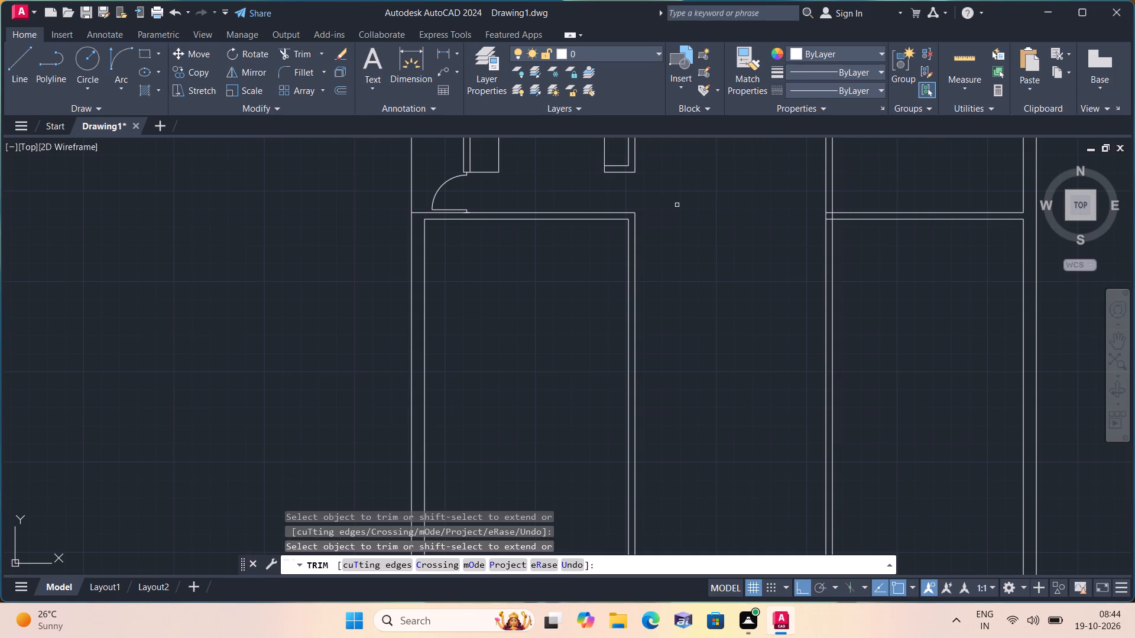
pyautogui.press('Escape')
# Draw a line from the recessed wall's lower face down to the right horizontal partition's lower-face level, and across to the third partition.
pyautogui.scroll(-1, 677, 205)
pyautogui.write('l')
pyautogui.press('space')
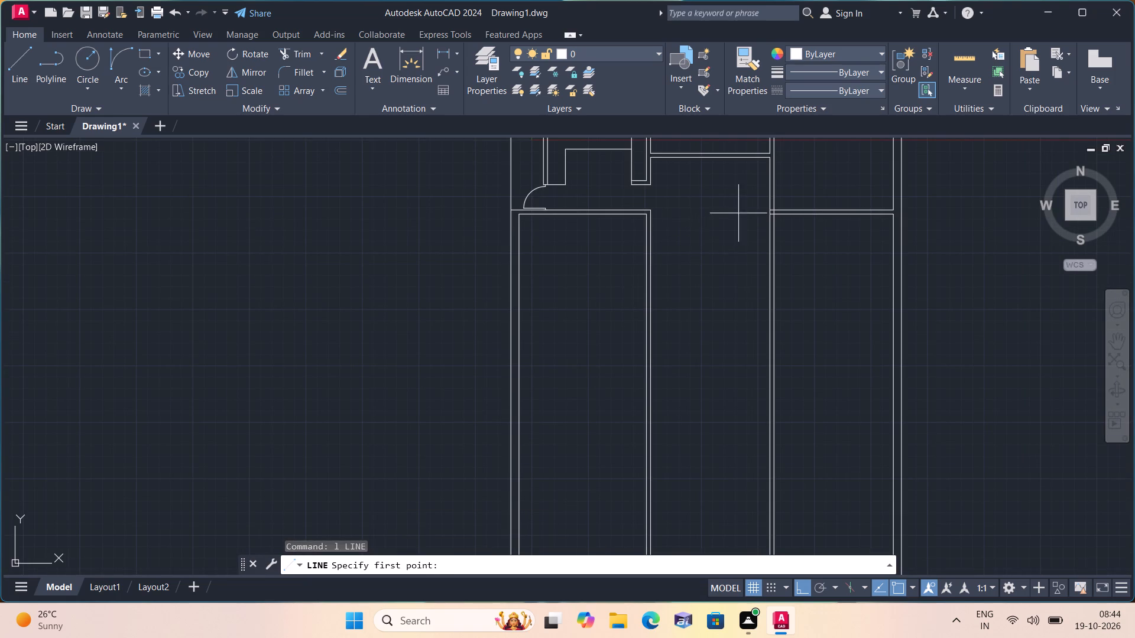
pyautogui.scroll(1, 757, 216)
pyautogui.moveTo(730, 219); pyautogui.dragTo(622, 401, button='middle')
pyautogui.scroll(1, 640, 333)
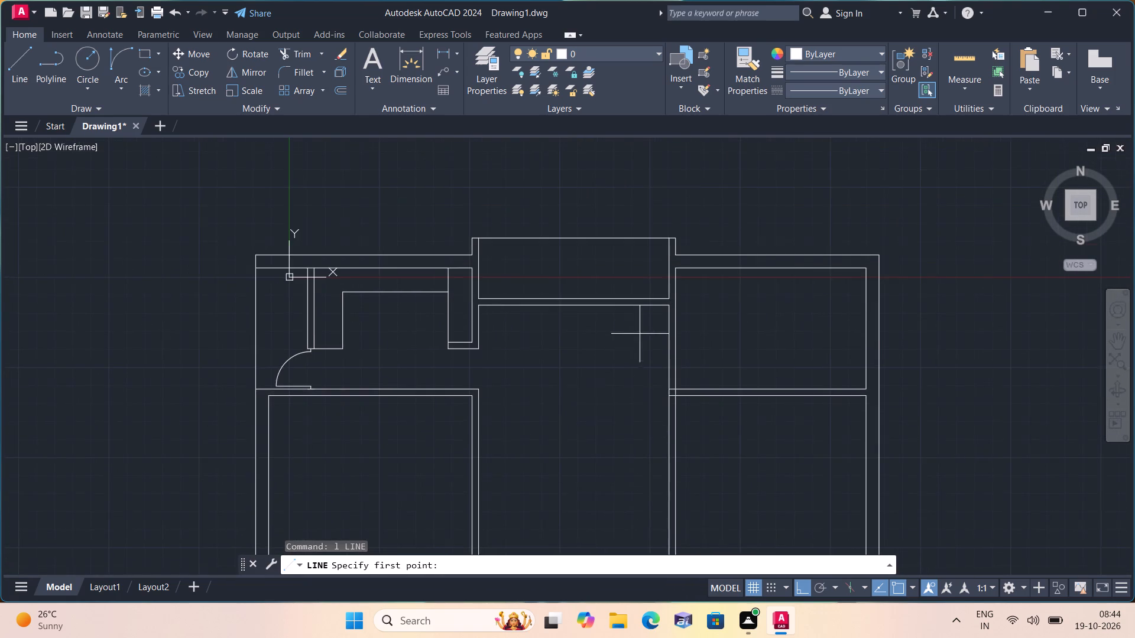
pyautogui.moveTo(641, 290); pyautogui.dragTo(642, 313)
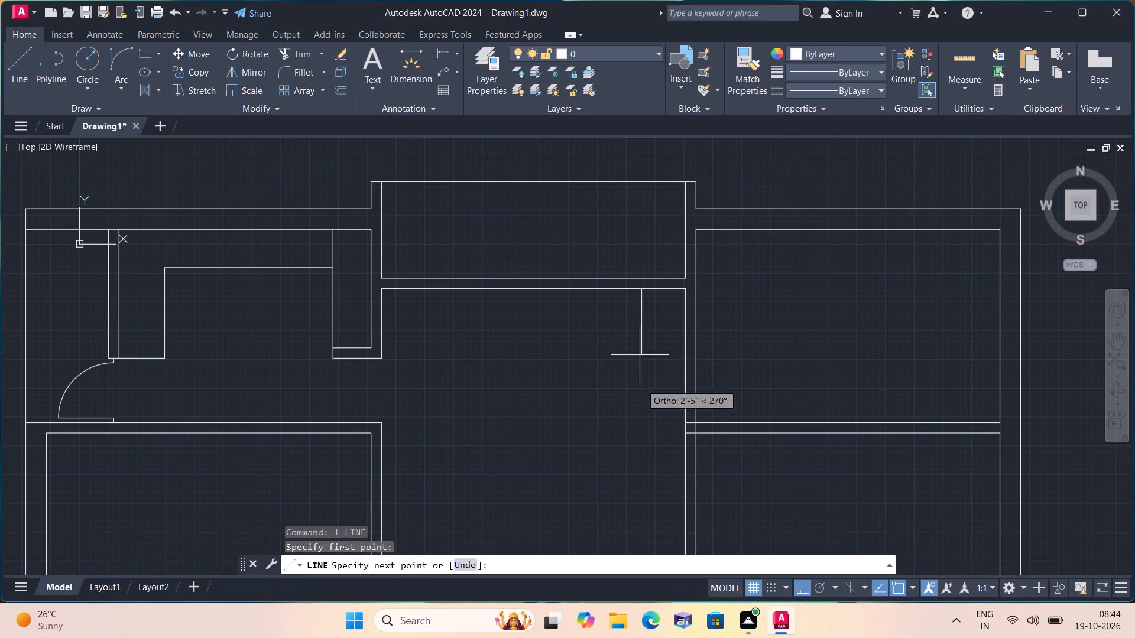
pyautogui.click(644, 433)
pyautogui.click(687, 435)
pyautogui.press('space')
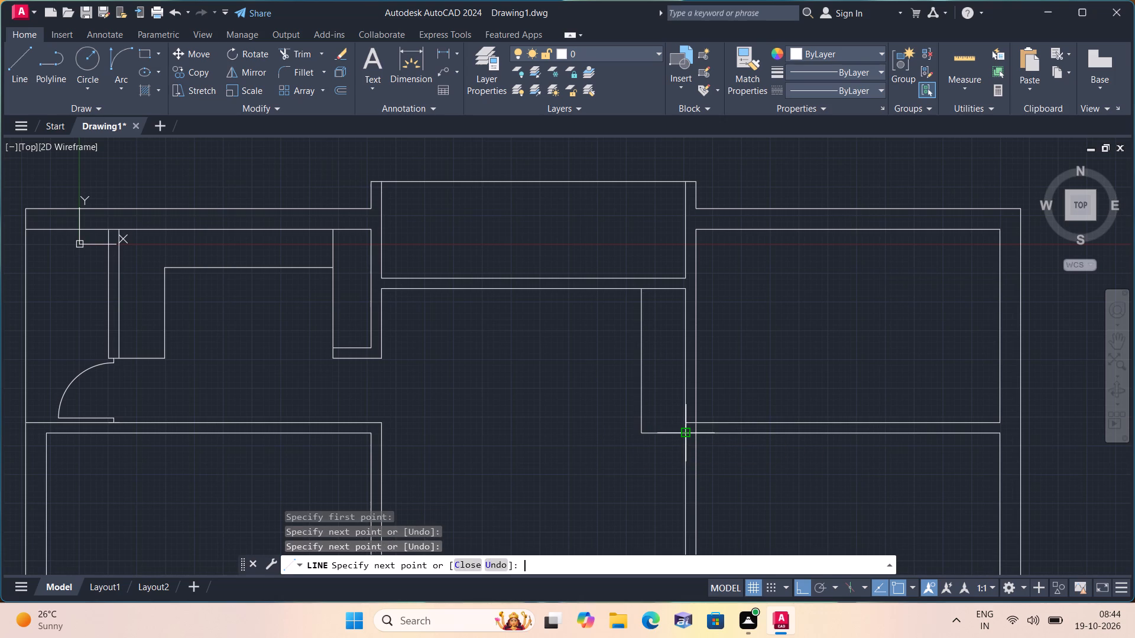
# Draw a line extending the right horizontal partition's upper face across to the new vertical line.
pyautogui.press('space')
pyautogui.click(687, 425)
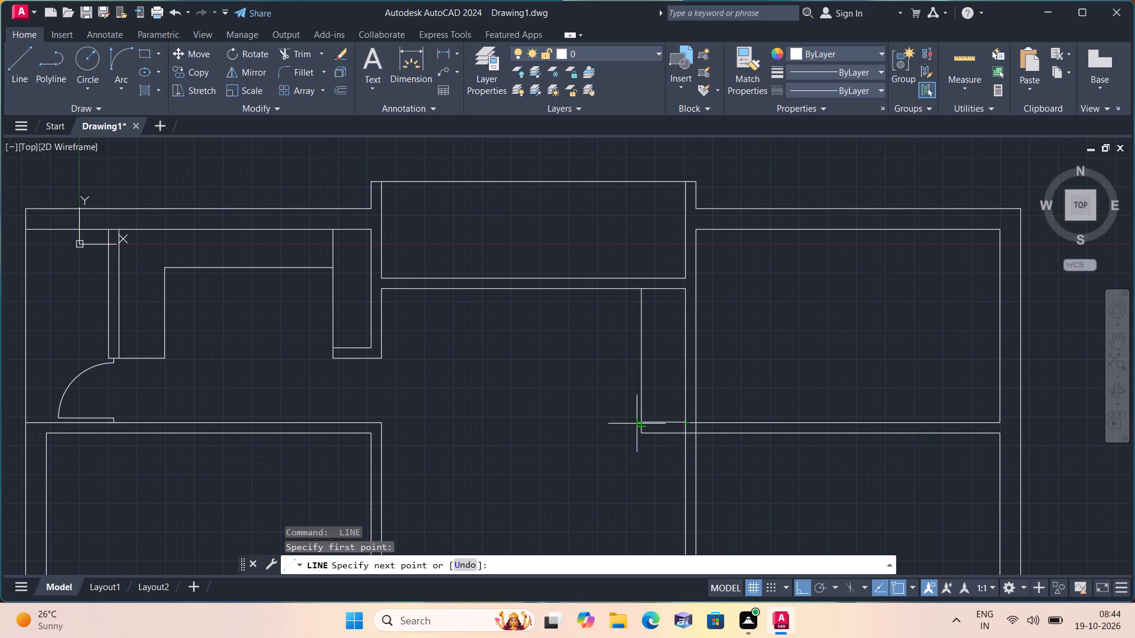
pyautogui.click(643, 423)
pyautogui.press('space')
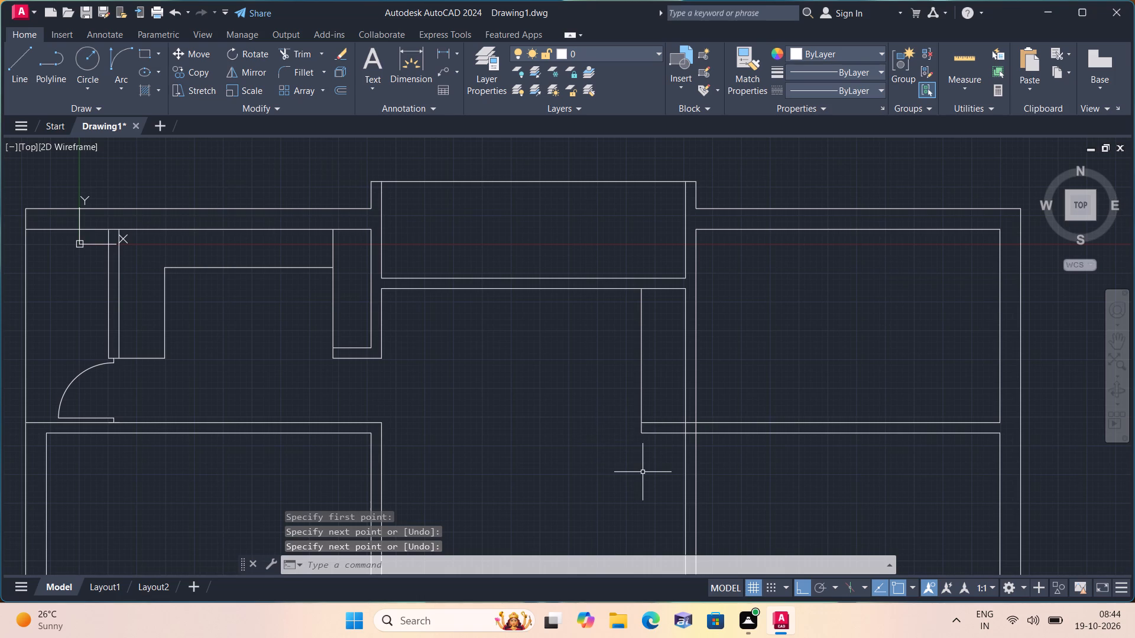
# Draw a line across the recessed wall at its midpoint, 2' right along its lower face, and up to its upper face.
pyautogui.scroll(-1, 643, 472)
pyautogui.press('space')
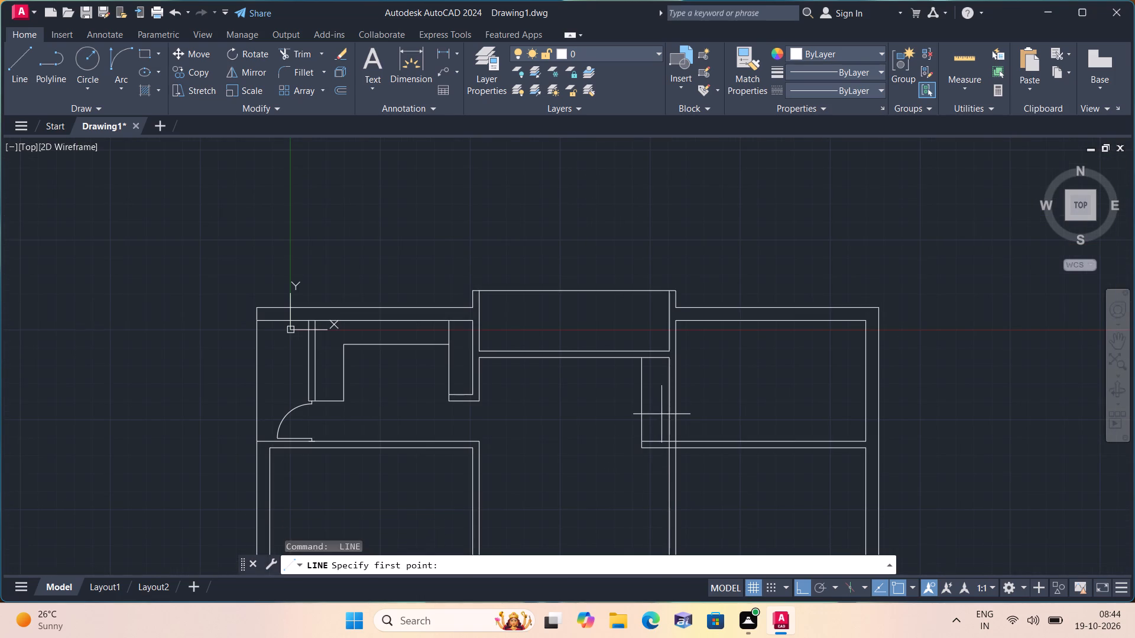
pyautogui.scroll(2, 579, 354)
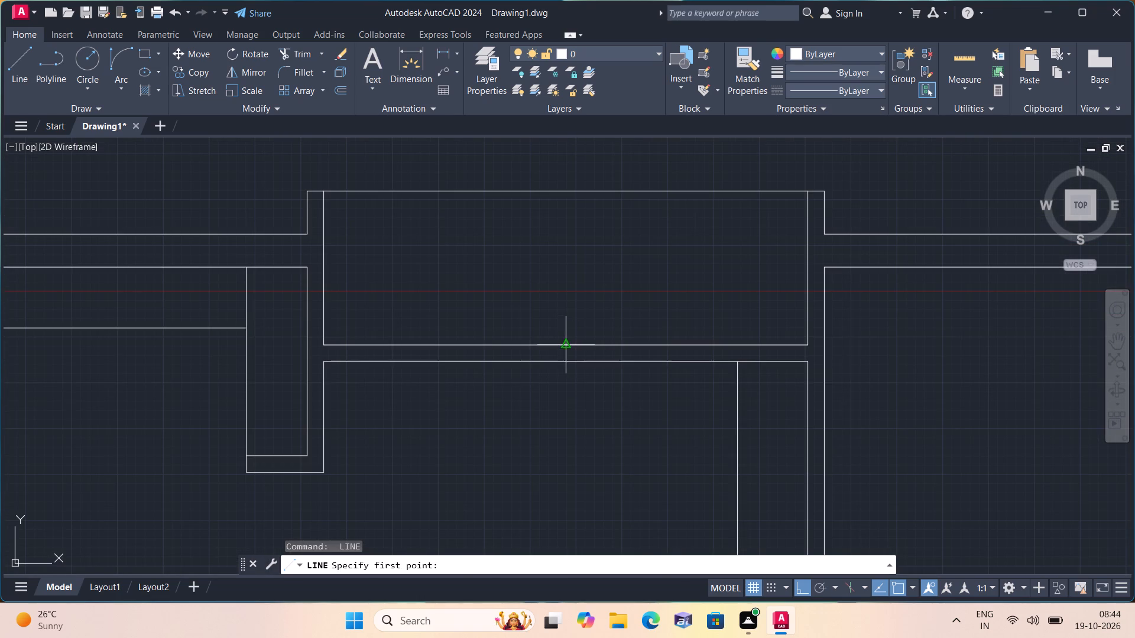
pyautogui.moveTo(565, 346); pyautogui.dragTo(567, 357)
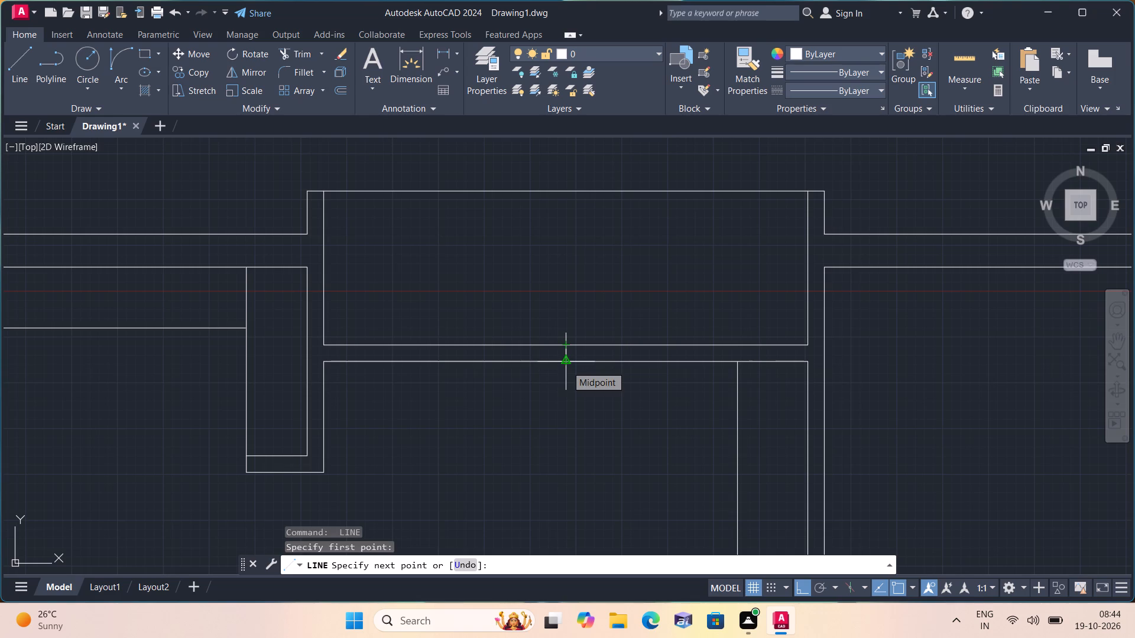
pyautogui.click(566, 366)
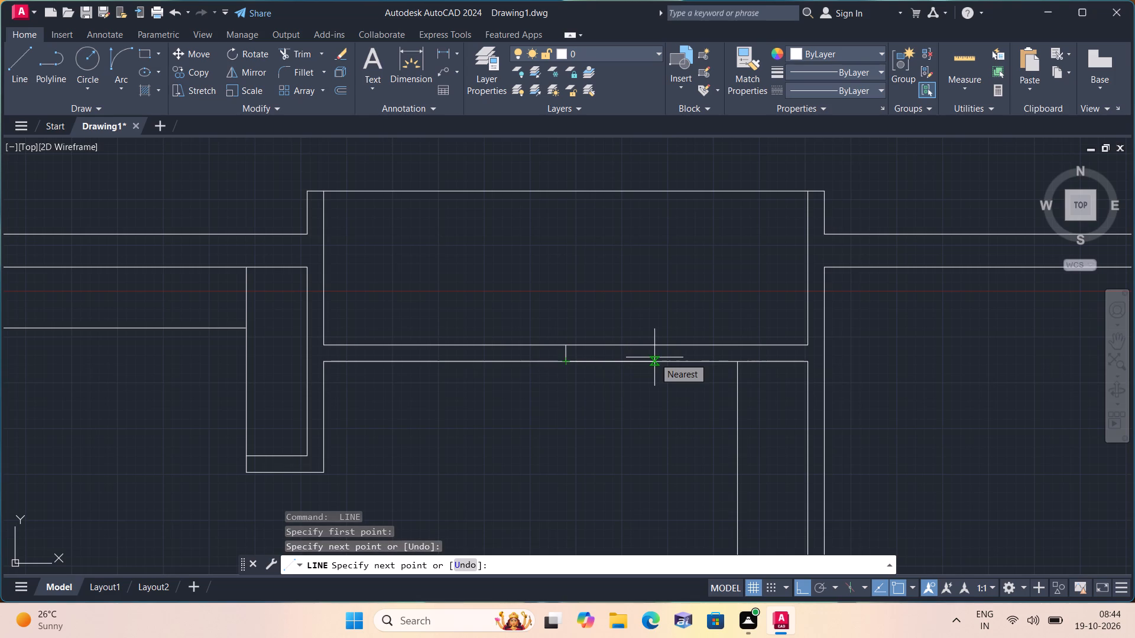
pyautogui.write("2'")
pyautogui.press('space')
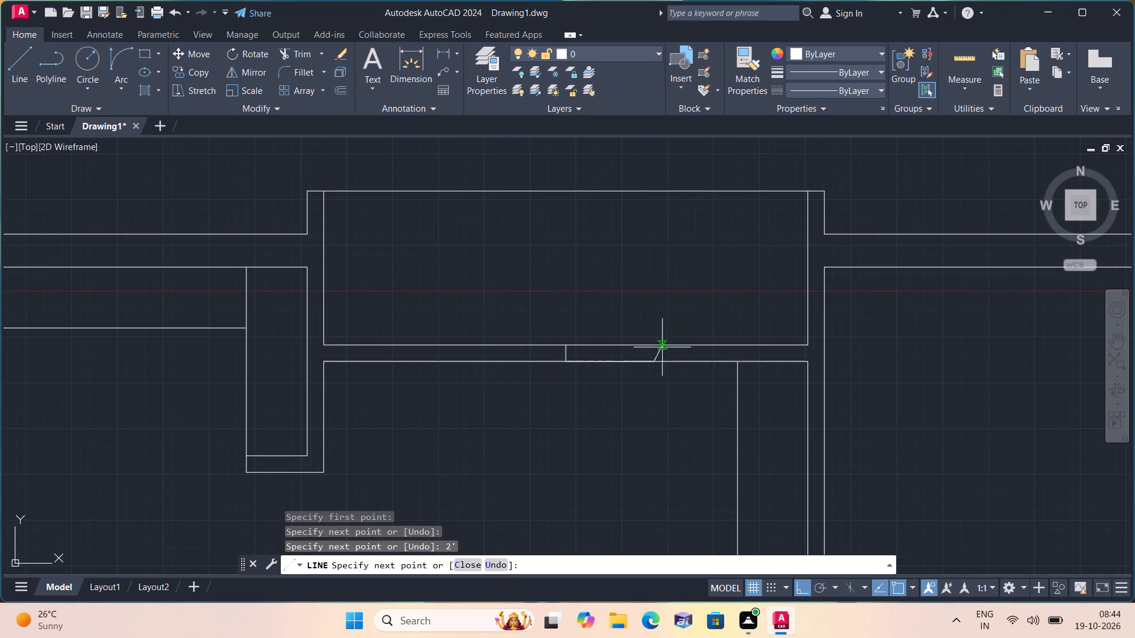
pyautogui.scroll(2, 647, 341)
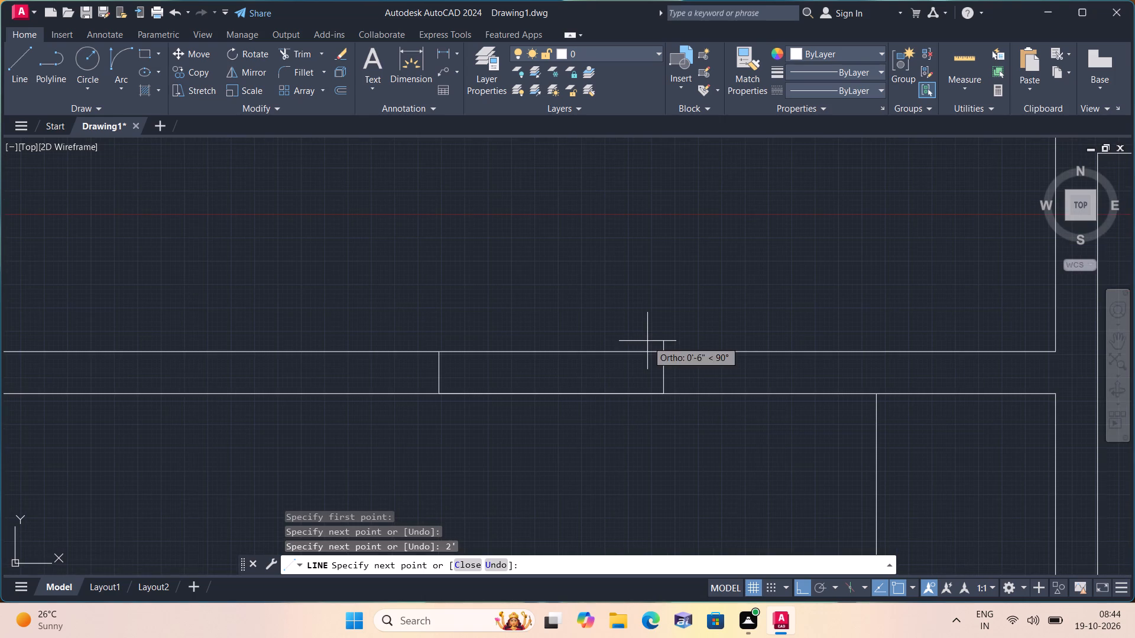
pyautogui.click(664, 354)
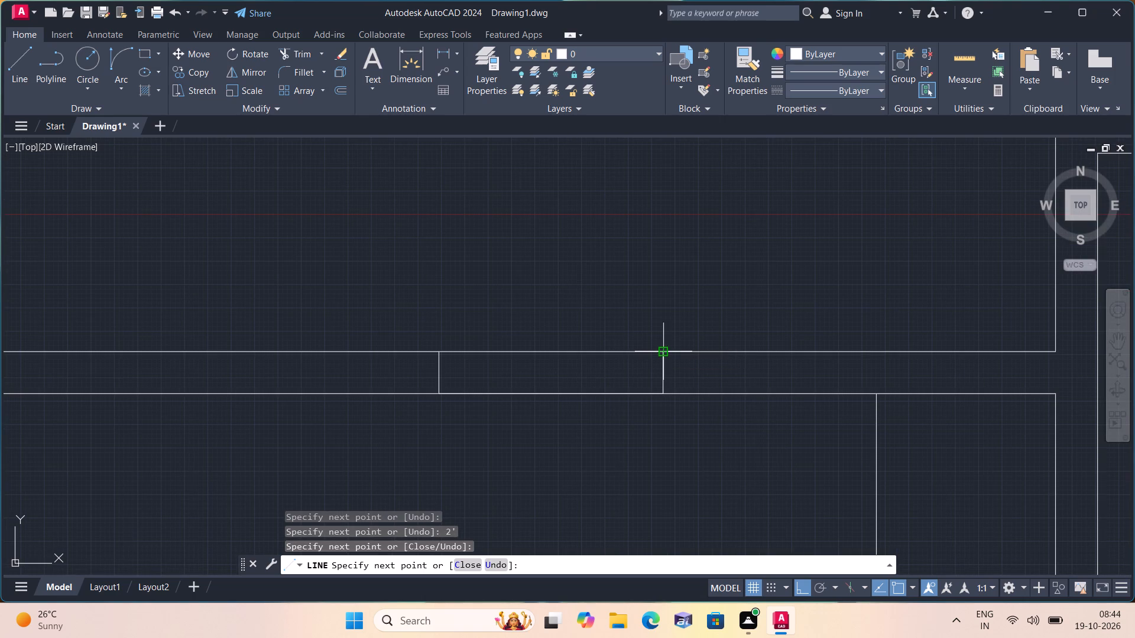
pyautogui.press('space')
# Draw a line 2' left from the centre line's lower end and up to the recessed wall's upper face as the left jamb.
pyautogui.press('space')
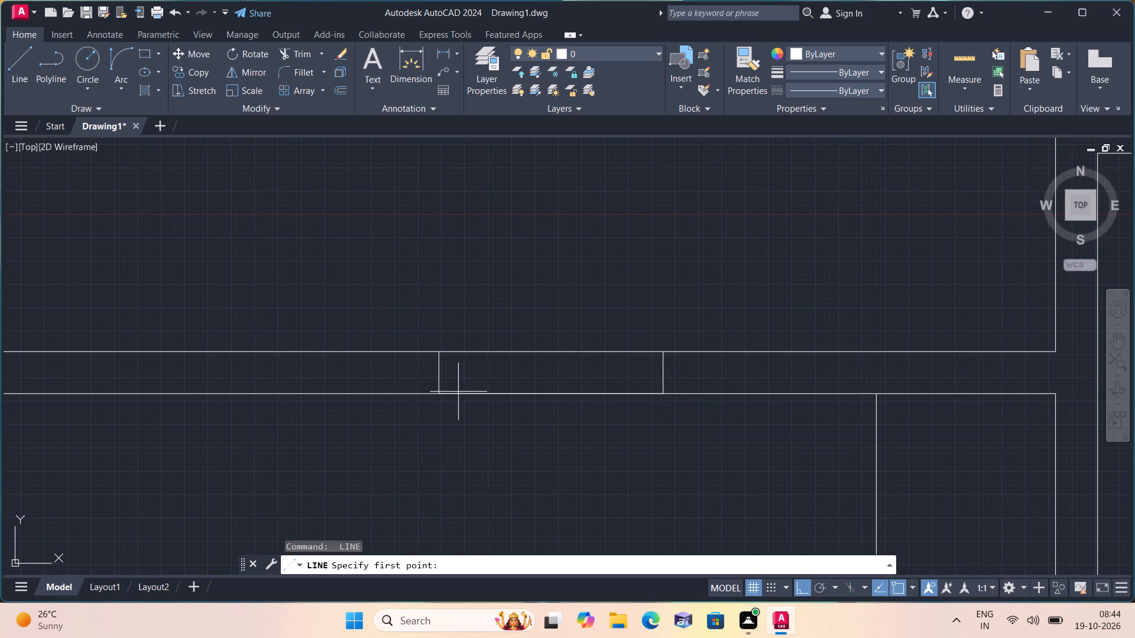
pyautogui.click(443, 395)
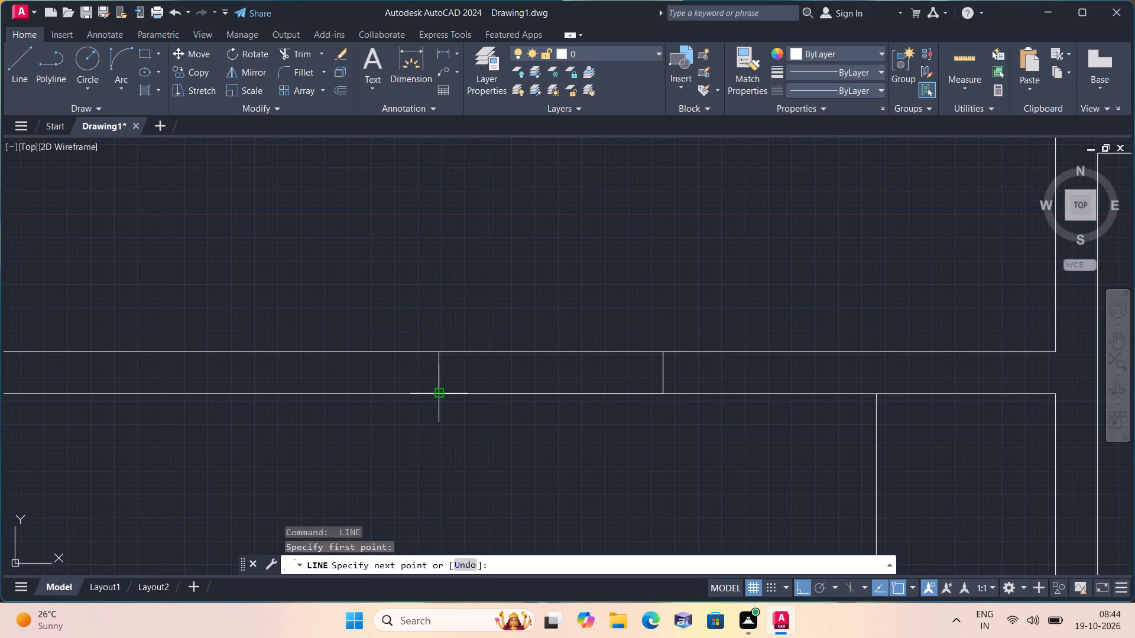
pyautogui.write("2'")
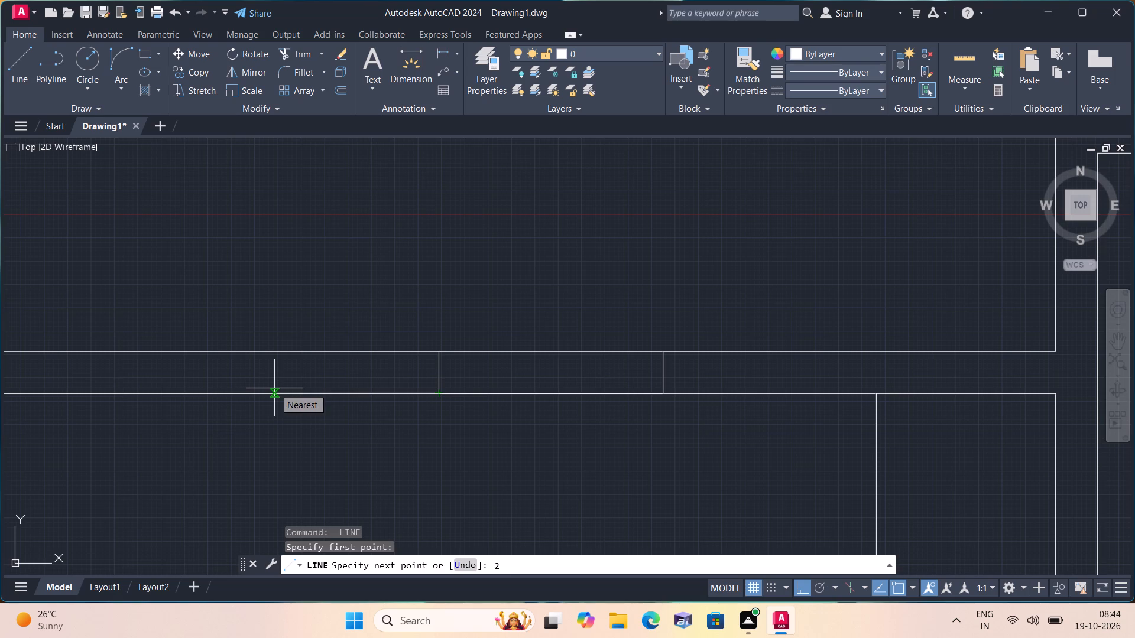
pyautogui.press('space')
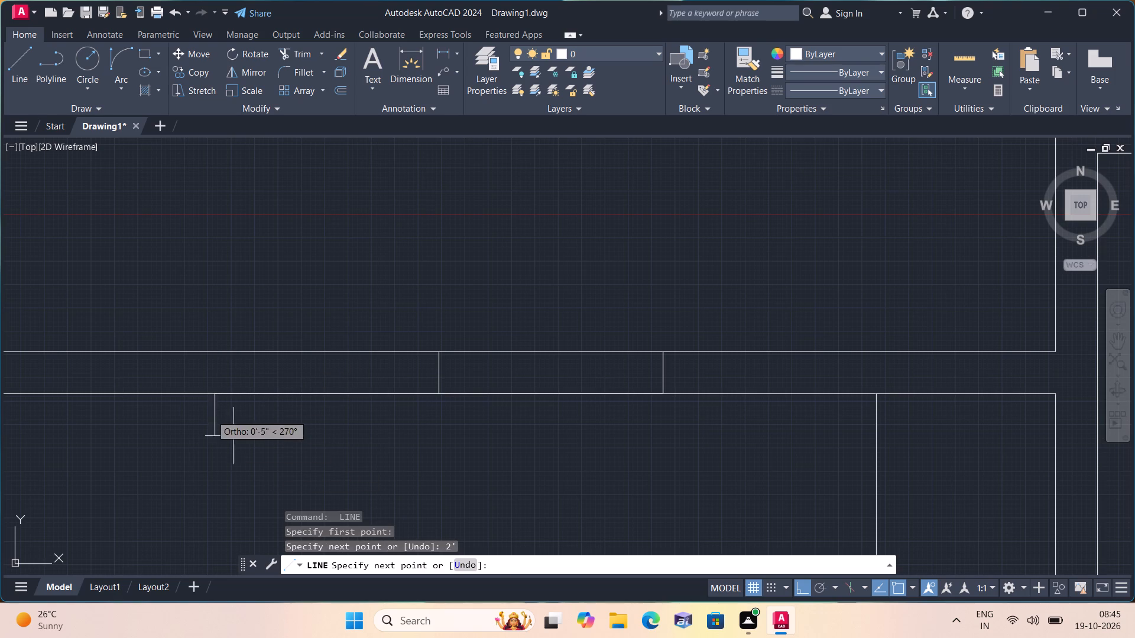
pyautogui.click(217, 350)
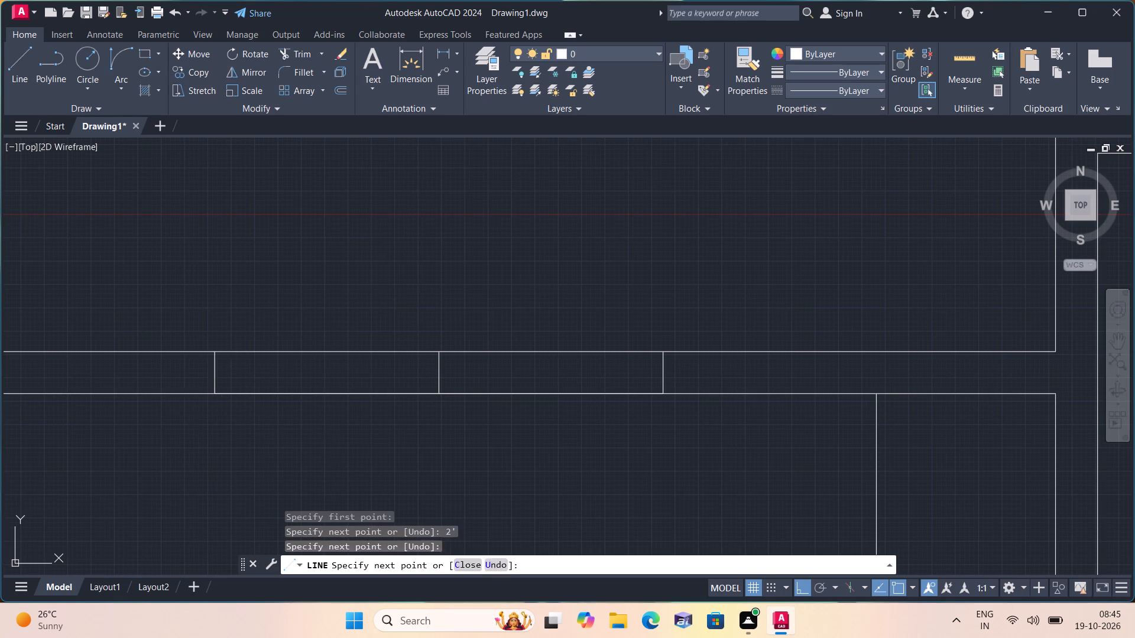
pyautogui.press('space')
# Trim both recessed-wall faces between the left and right jambs to open the doorway.
pyautogui.scroll(-1, 297, 400)
pyautogui.write('trim')
pyautogui.press('space')
pyautogui.moveTo(285, 320); pyautogui.dragTo(429, 424)
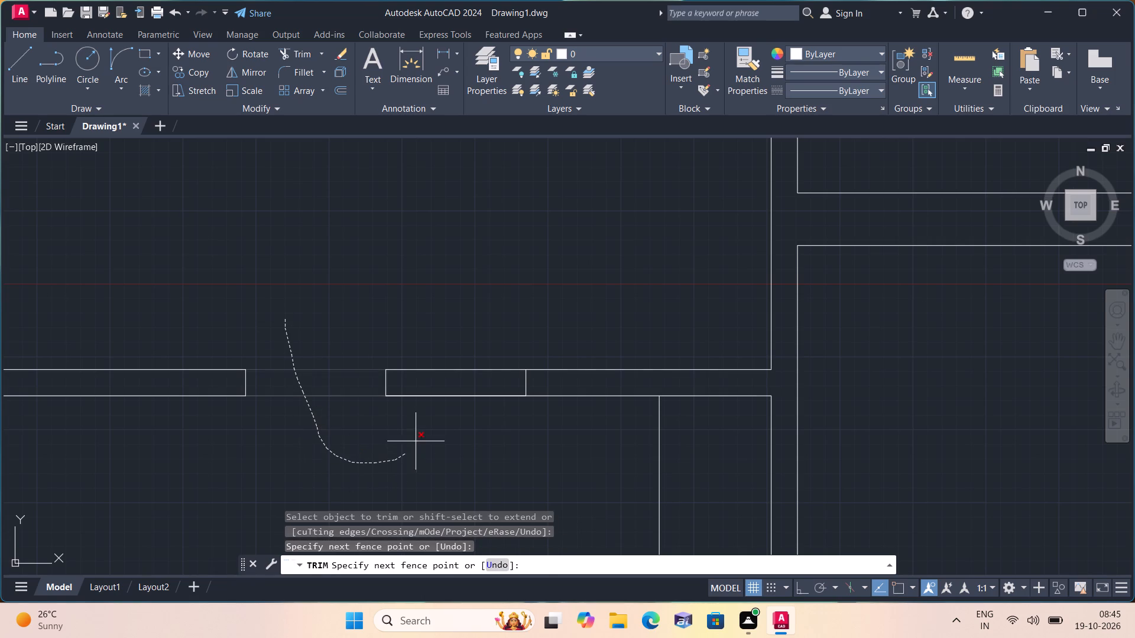
pyautogui.moveTo(429, 424); pyautogui.dragTo(459, 331)
pyautogui.scroll(-1, 459, 331)
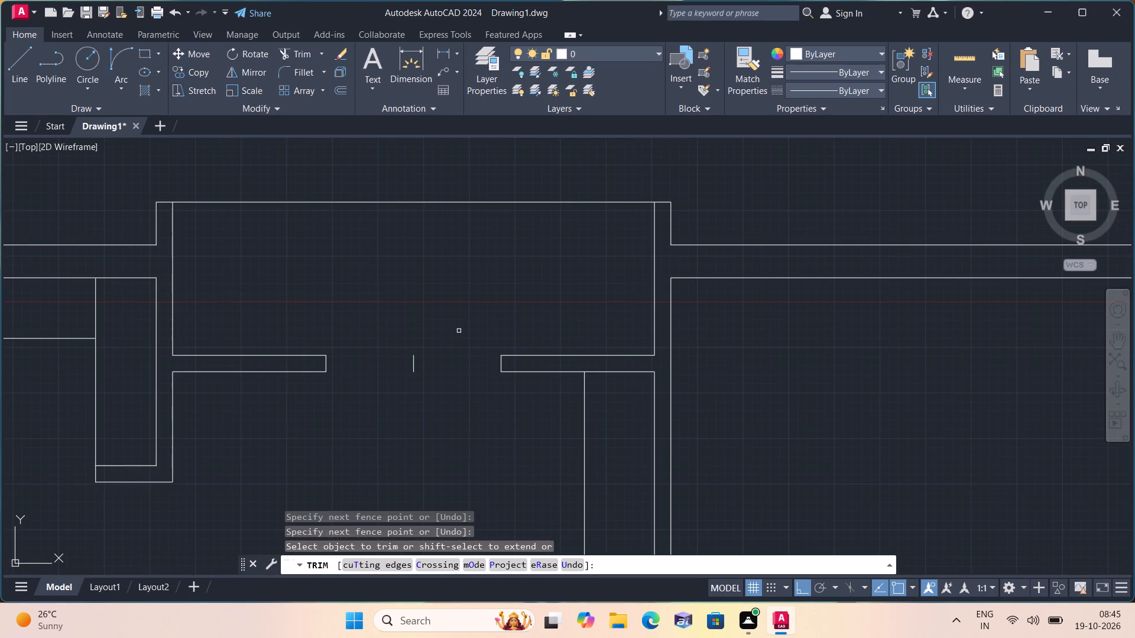
pyautogui.press('Escape')
# Draw a 2' door-leaf line straight up from the upper corner of each doorway jamb in the recessed wall, right and left.
pyautogui.scroll(-1, 459, 331)
pyautogui.press('l')
pyautogui.press('space')
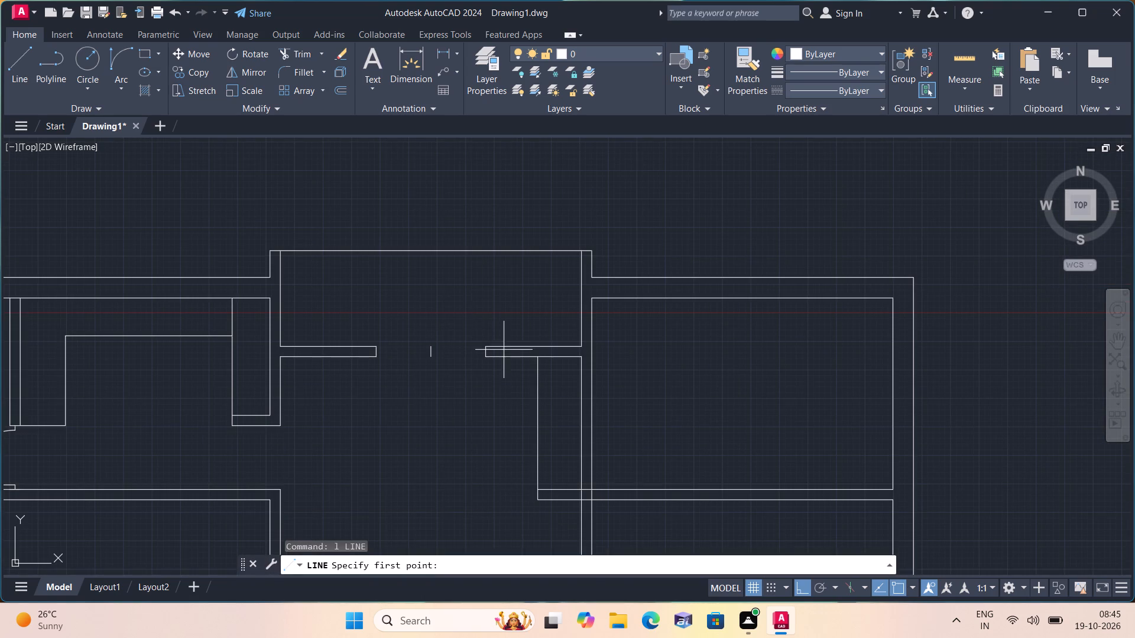
pyautogui.scroll(2, 500, 344)
pyautogui.click(462, 349)
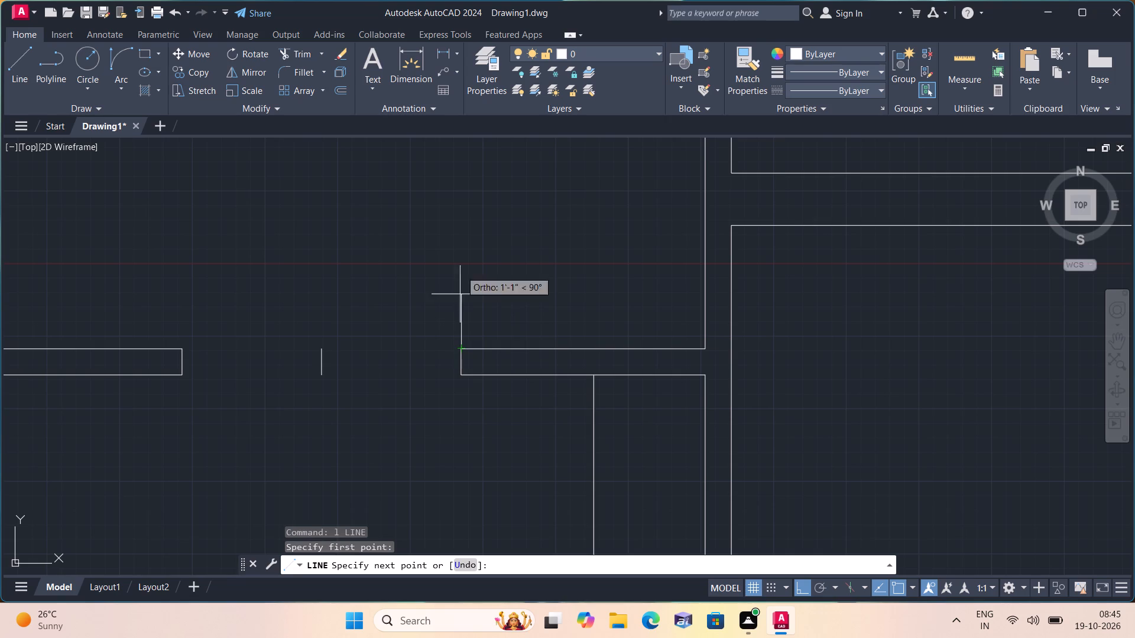
pyautogui.write("2'")
pyautogui.press('space')
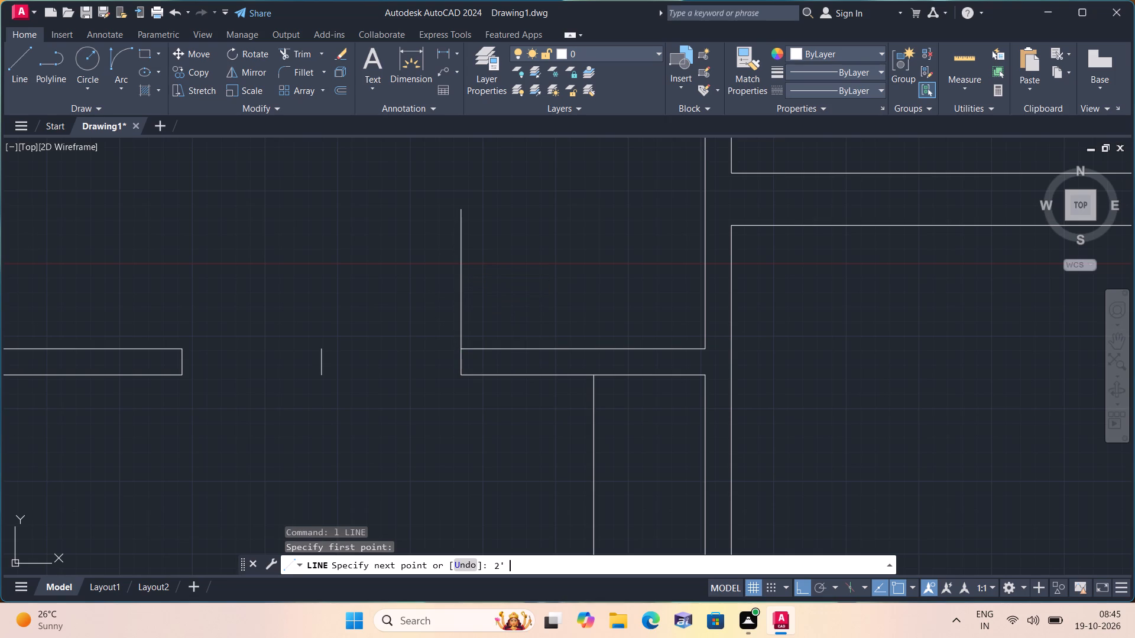
pyautogui.press('Escape')
pyautogui.press('space')
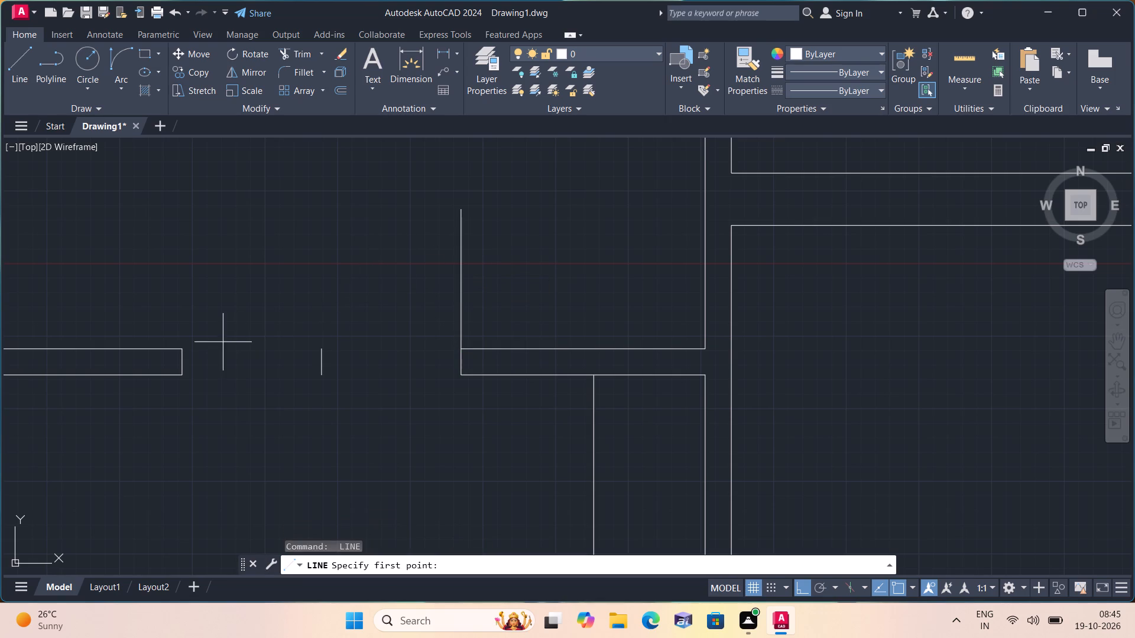
pyautogui.click(187, 344)
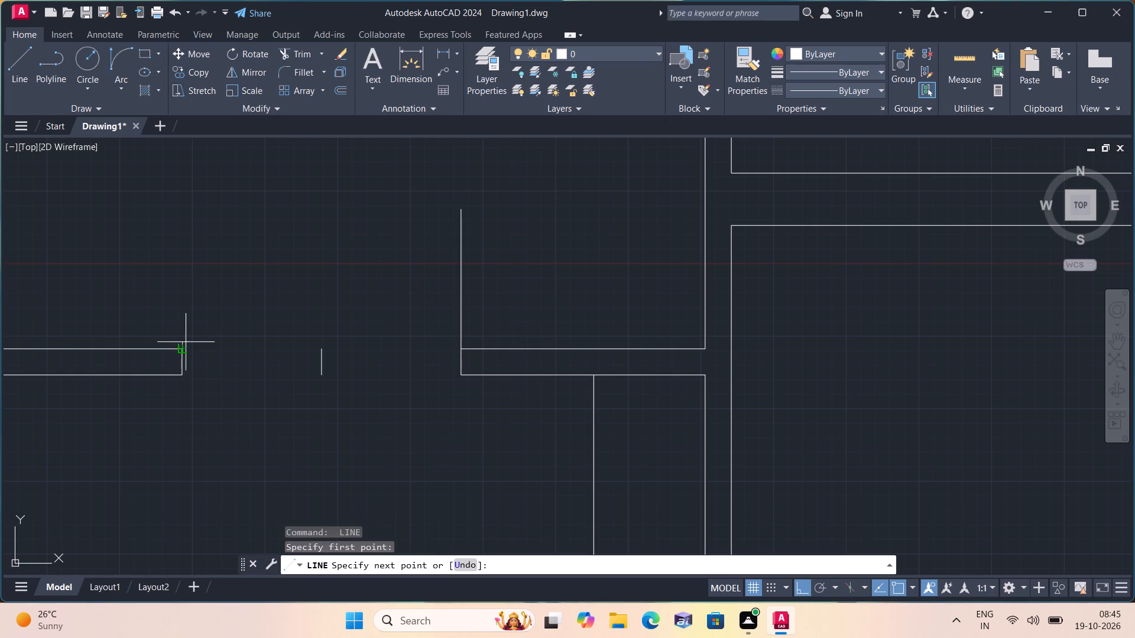
pyautogui.write("2'")
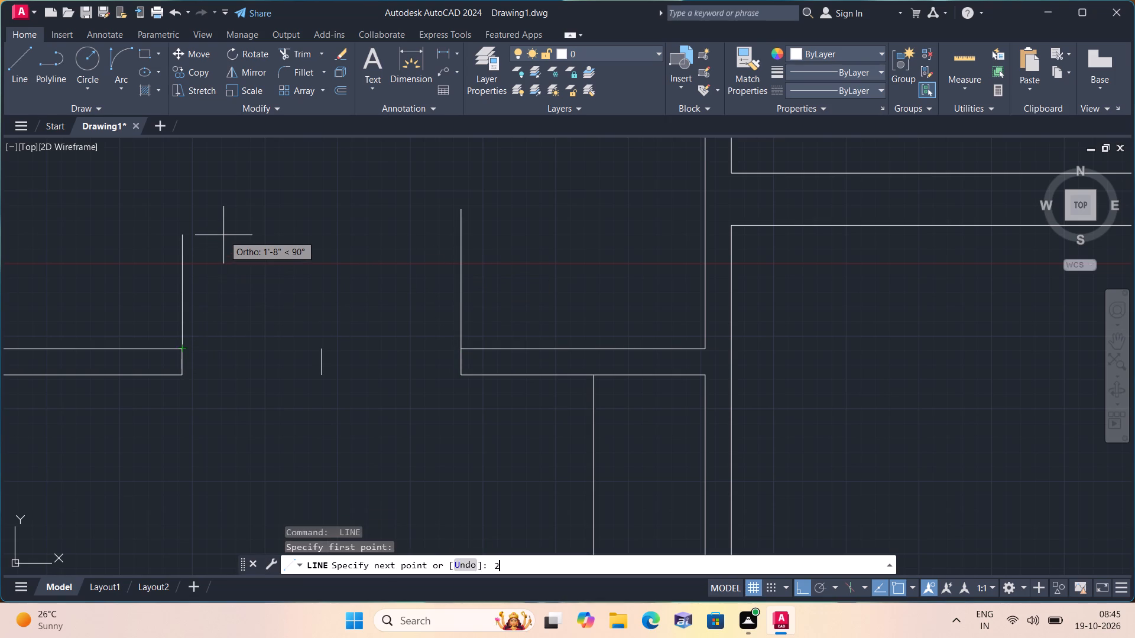
pyautogui.press('space')
pyautogui.press('Escape')
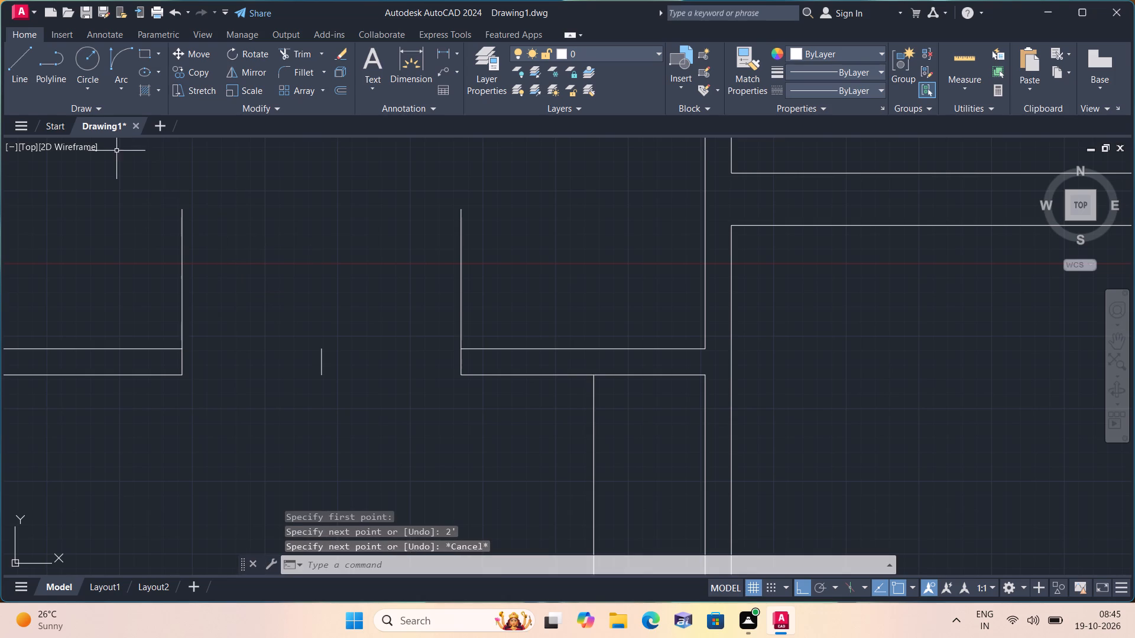
# Draw start-end-direction swing arcs from the top of each door leaf to the upper end of the short centre line.
pyautogui.click(118, 92)
pyautogui.click(170, 272)
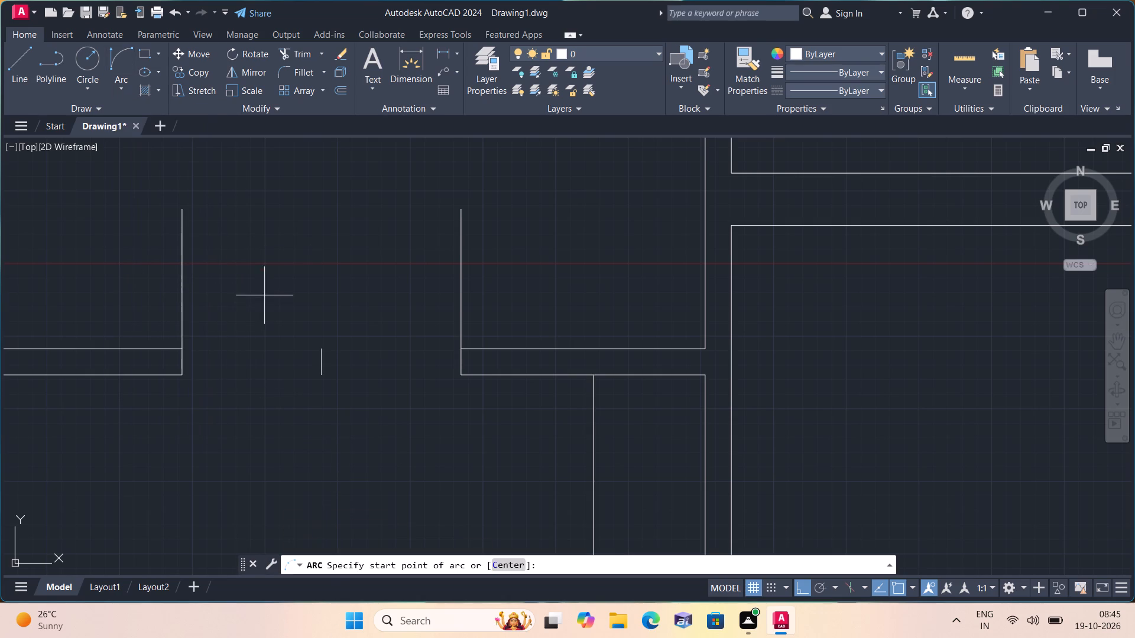
pyautogui.click(183, 211)
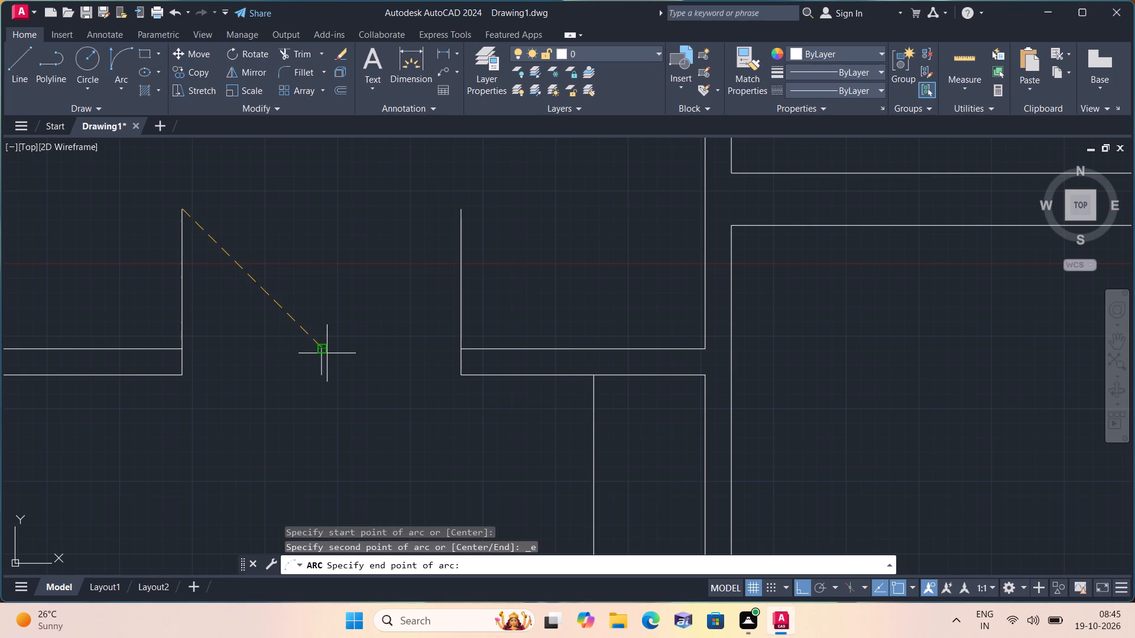
pyautogui.click(320, 350)
pyautogui.click(323, 287)
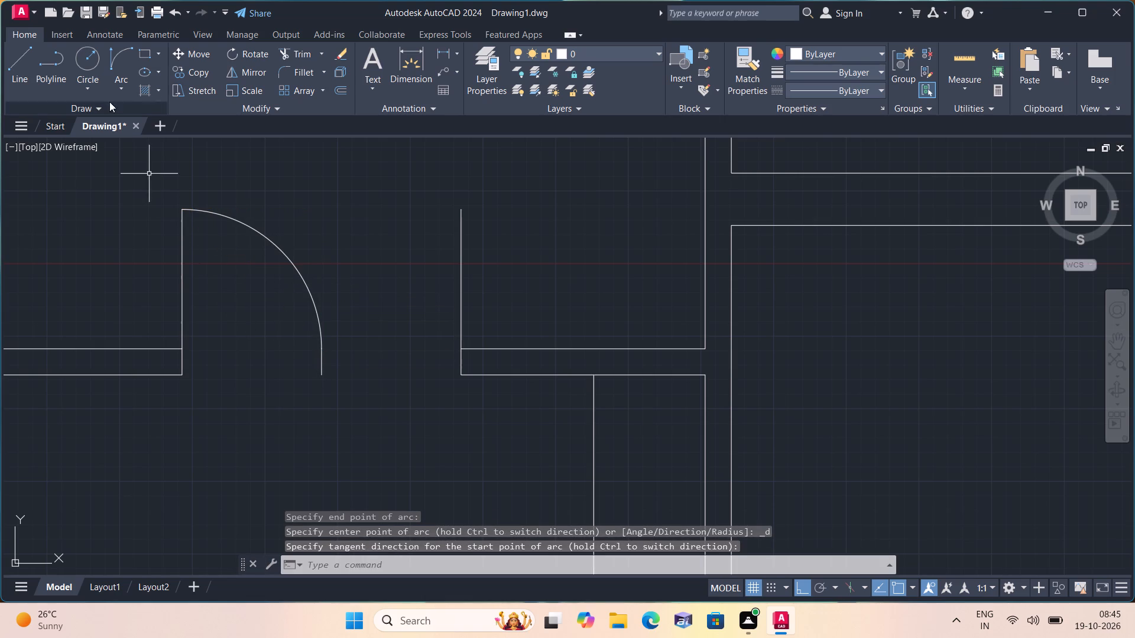
pyautogui.click(119, 82)
pyautogui.click(182, 269)
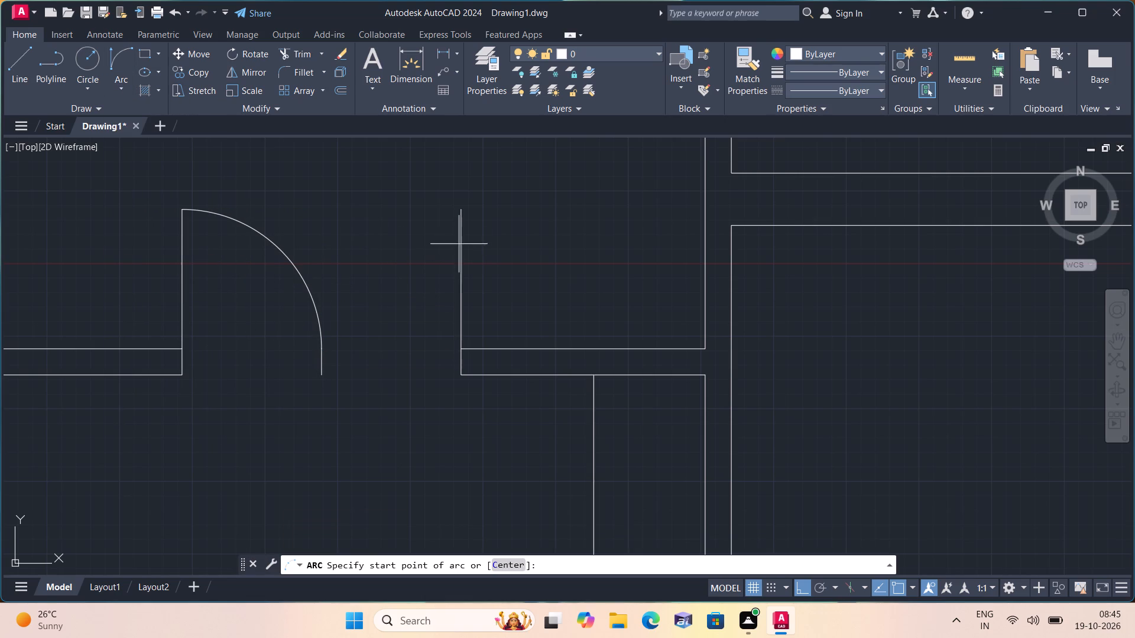
pyautogui.click(459, 209)
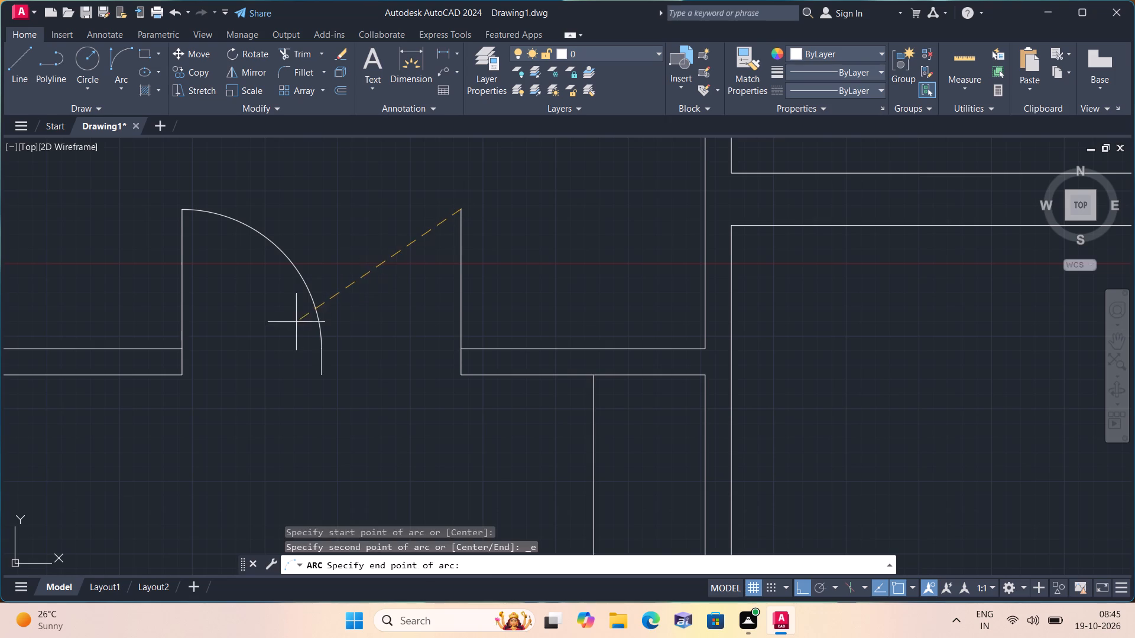
pyautogui.click(323, 346)
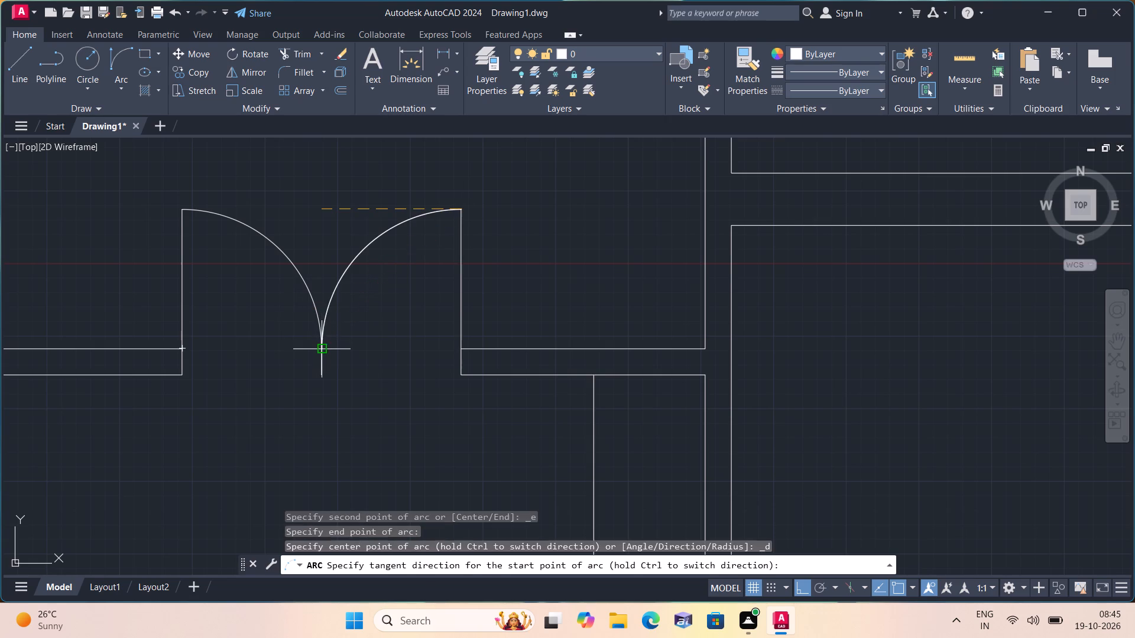
pyautogui.click(314, 282)
# Trim away the short centre line below the meeting point of the two door swing arcs.
pyautogui.scroll(-1, 314, 282)
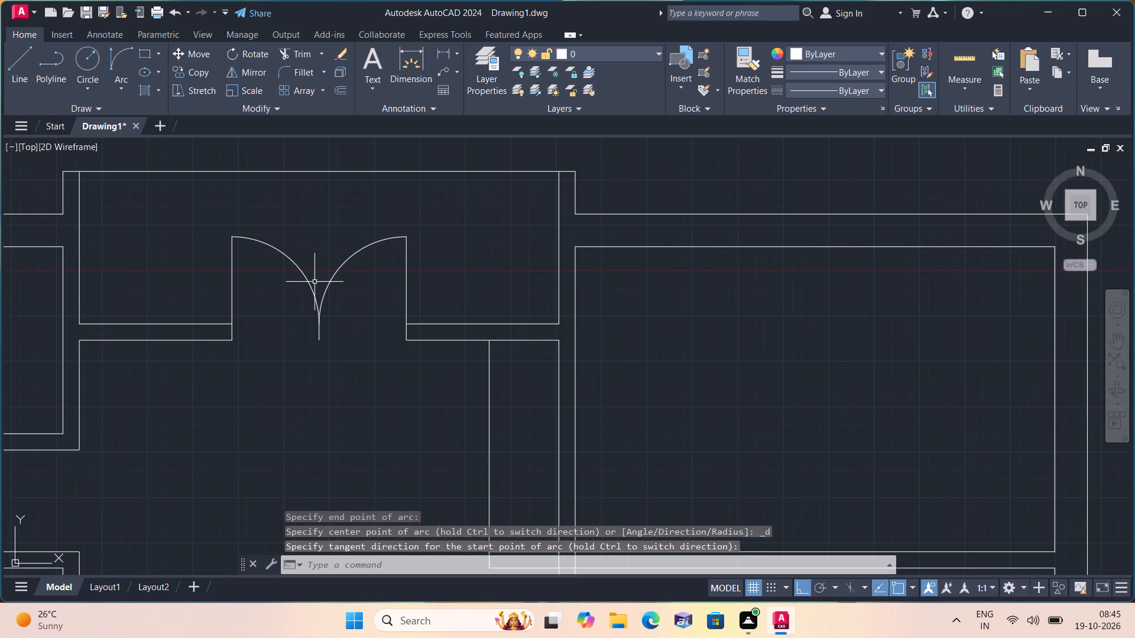
pyautogui.press('t')
pyautogui.scroll(-1, 314, 282)
pyautogui.write('rim')
pyautogui.press('space')
pyautogui.click(326, 303)
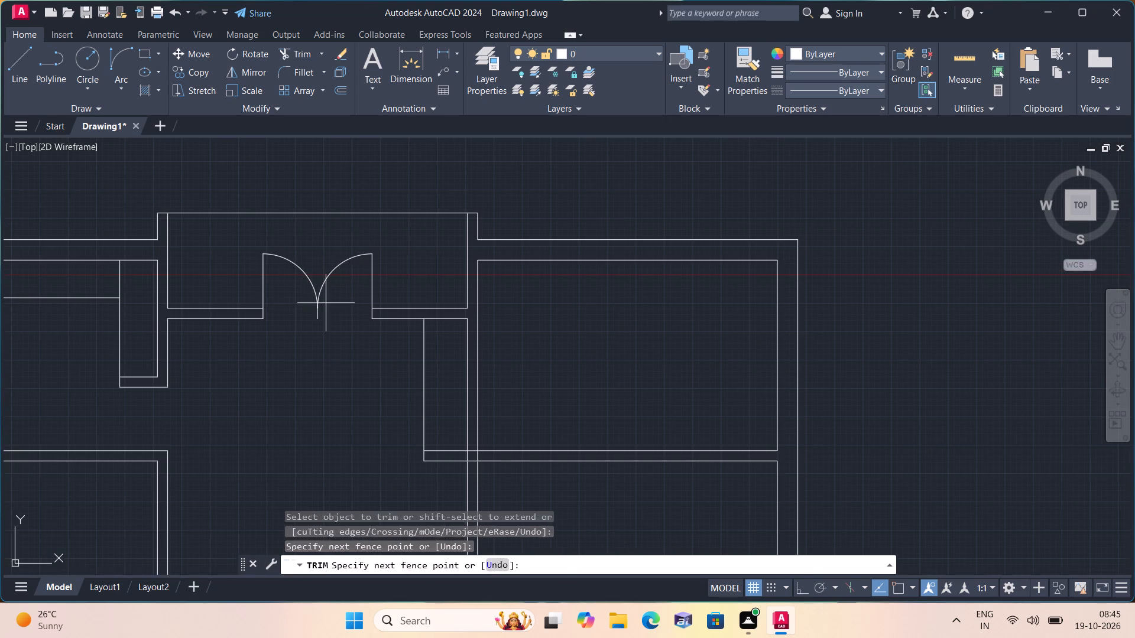
pyautogui.click(327, 318)
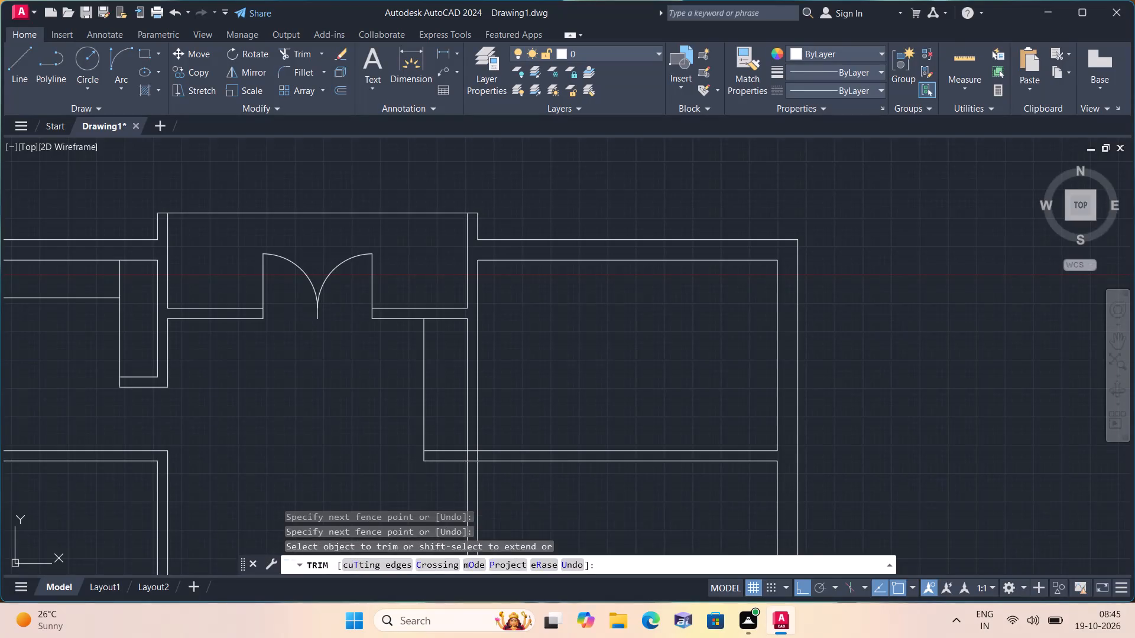
pyautogui.click(322, 318)
pyautogui.click(314, 314)
pyautogui.press('Escape')
pyautogui.scroll(-3, 354, 337)
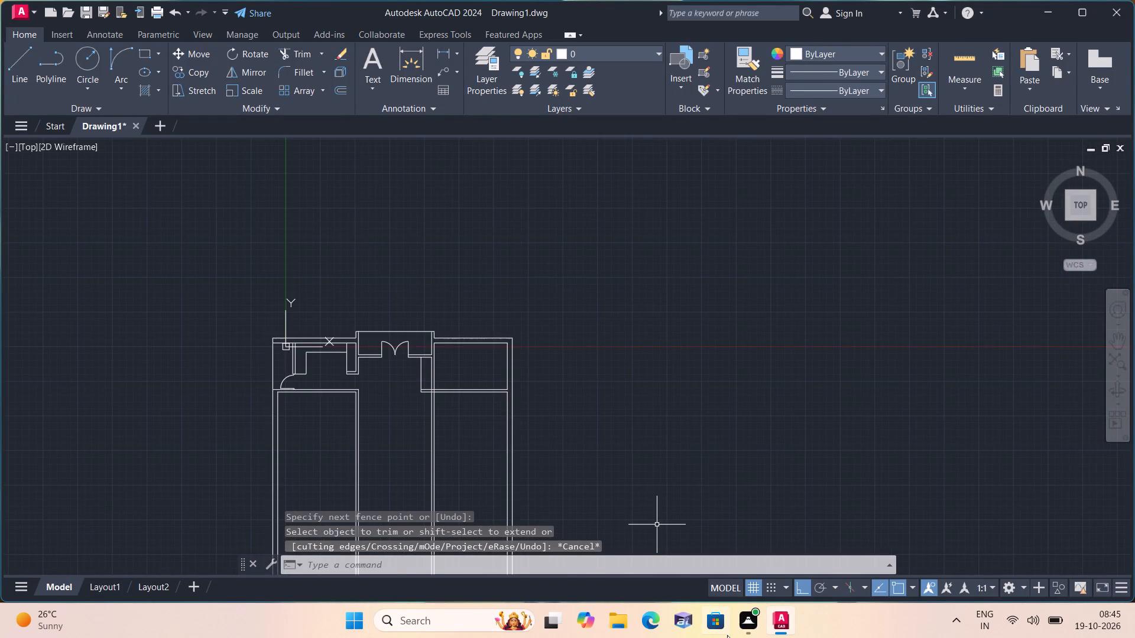
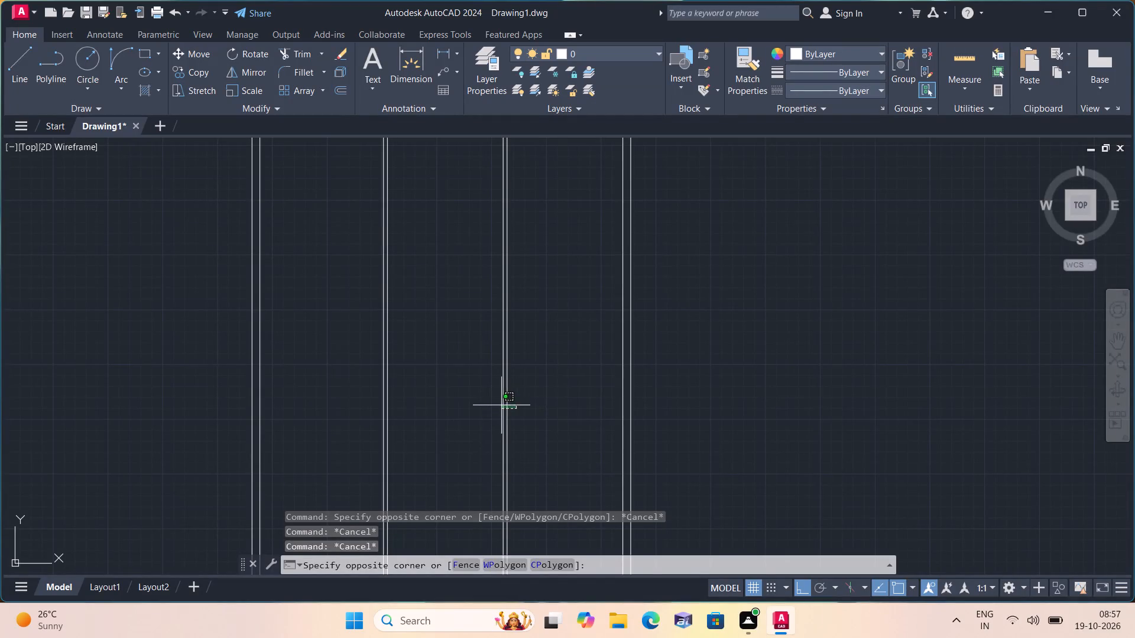
# Add a horizontal linear dimension across the small top-left room, from the left wall line to the partition's near face.
pyautogui.press('Escape')
pyautogui.scroll(-1, 505, 302)
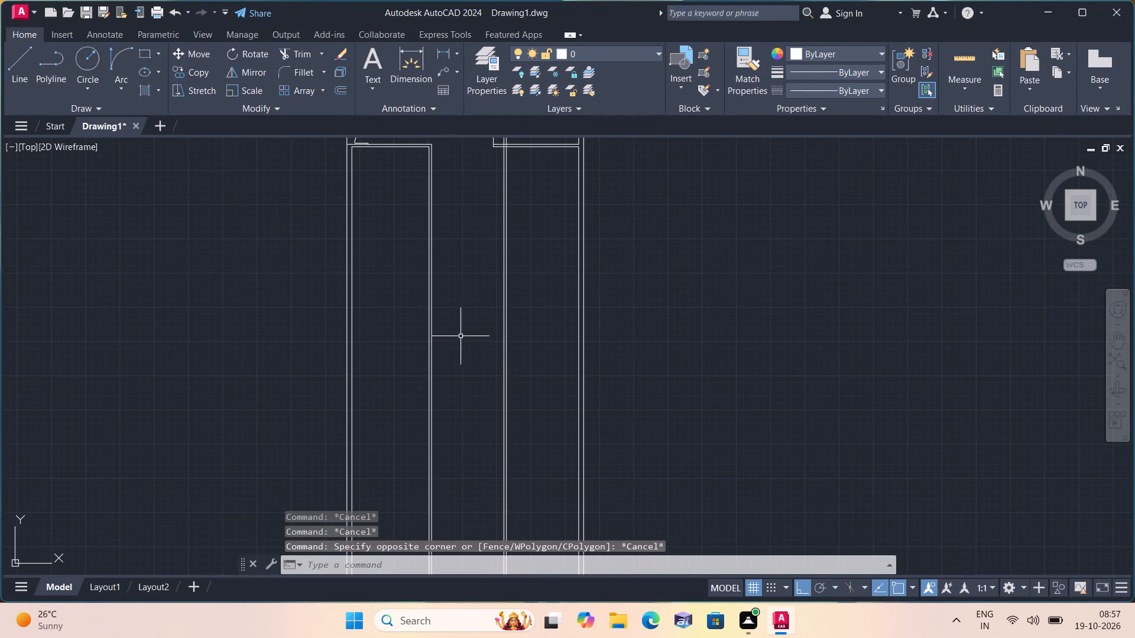
pyautogui.scroll(-1, 473, 248)
pyautogui.moveTo(447, 263); pyautogui.dragTo(481, 491, button='middle')
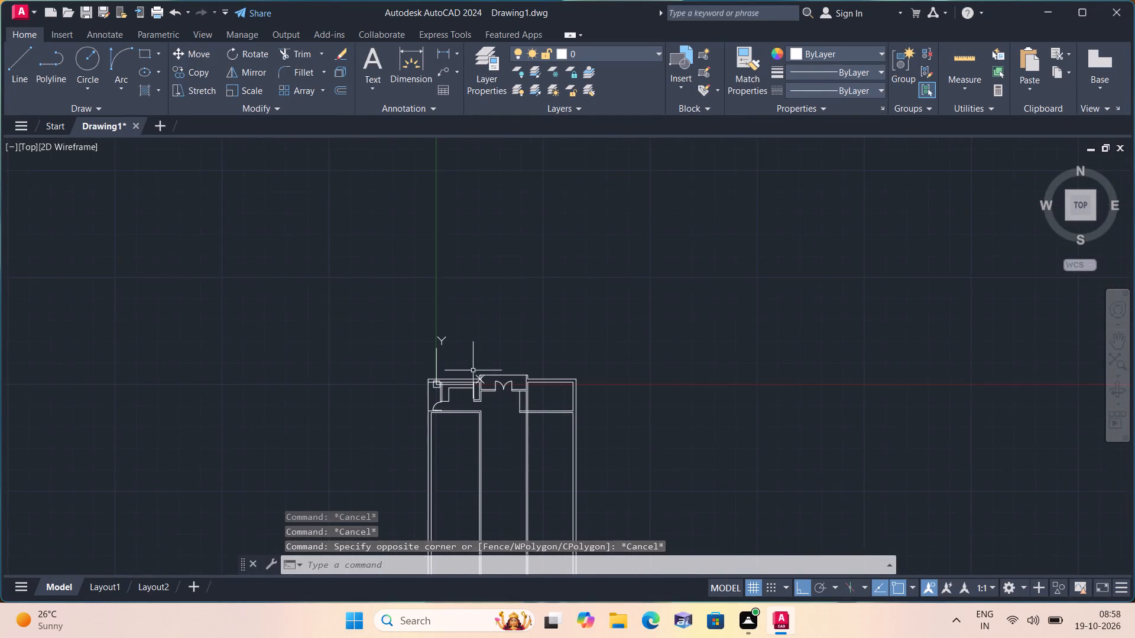
pyautogui.scroll(2, 474, 363)
pyautogui.moveTo(548, 467); pyautogui.dragTo(451, 301, button='middle')
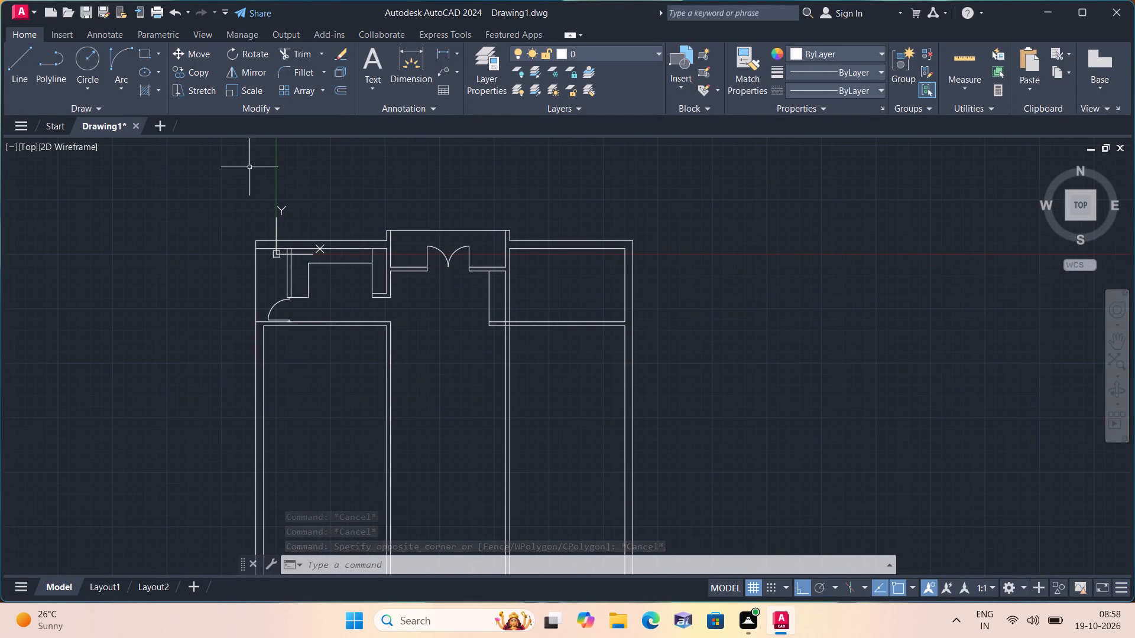
pyautogui.click(459, 53)
pyautogui.click(472, 74)
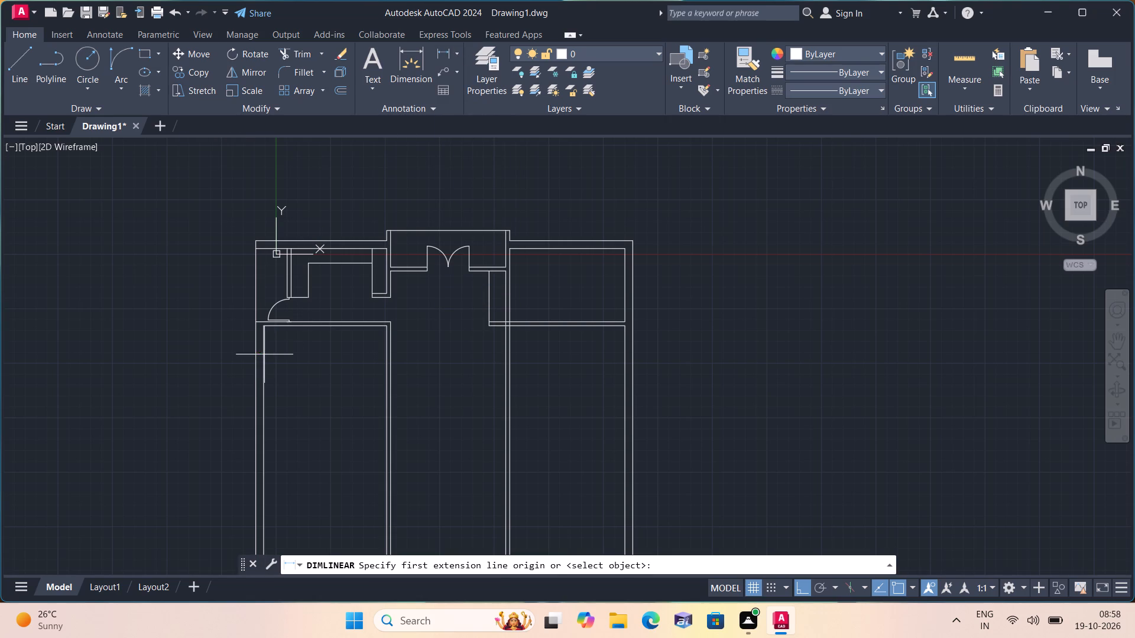
pyautogui.scroll(3, 256, 255)
pyautogui.click(257, 285)
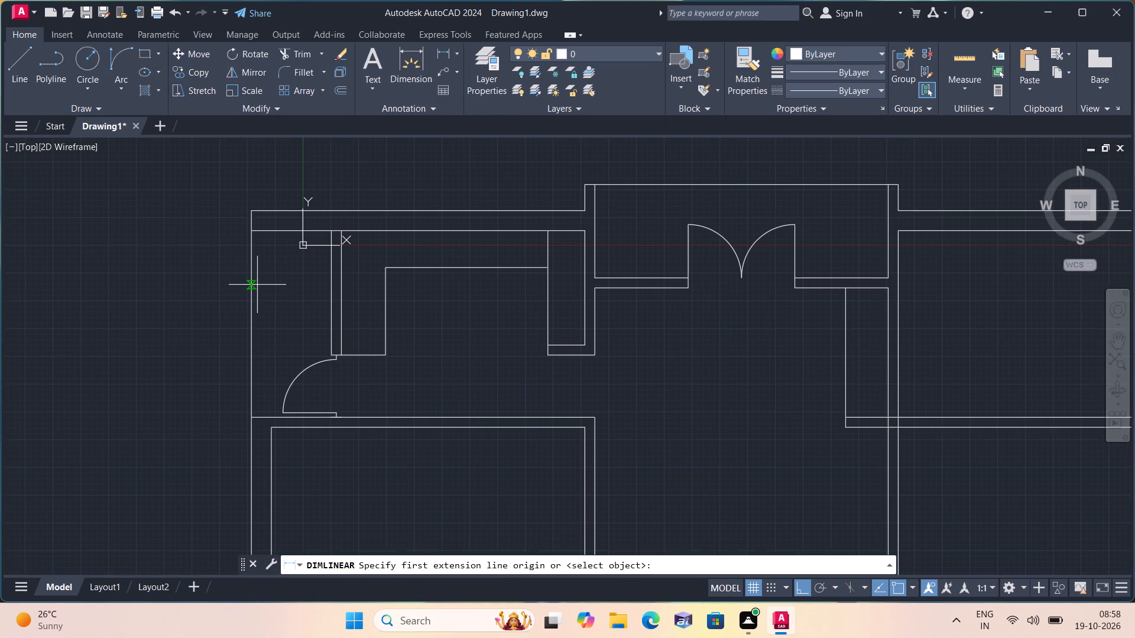
pyautogui.click(327, 284)
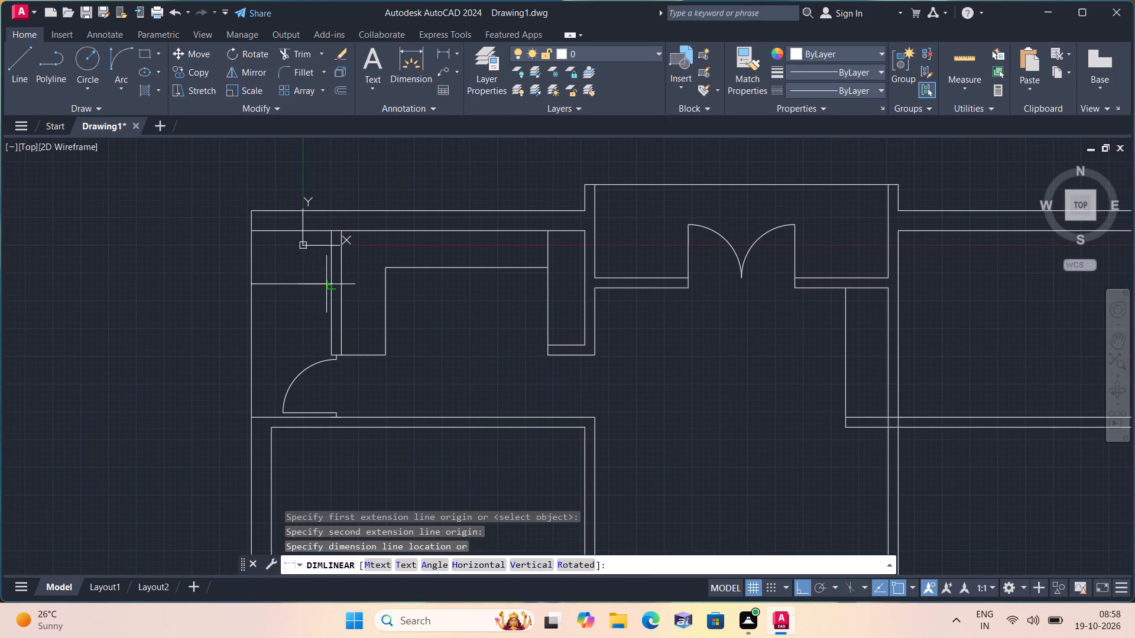
pyautogui.click(316, 289)
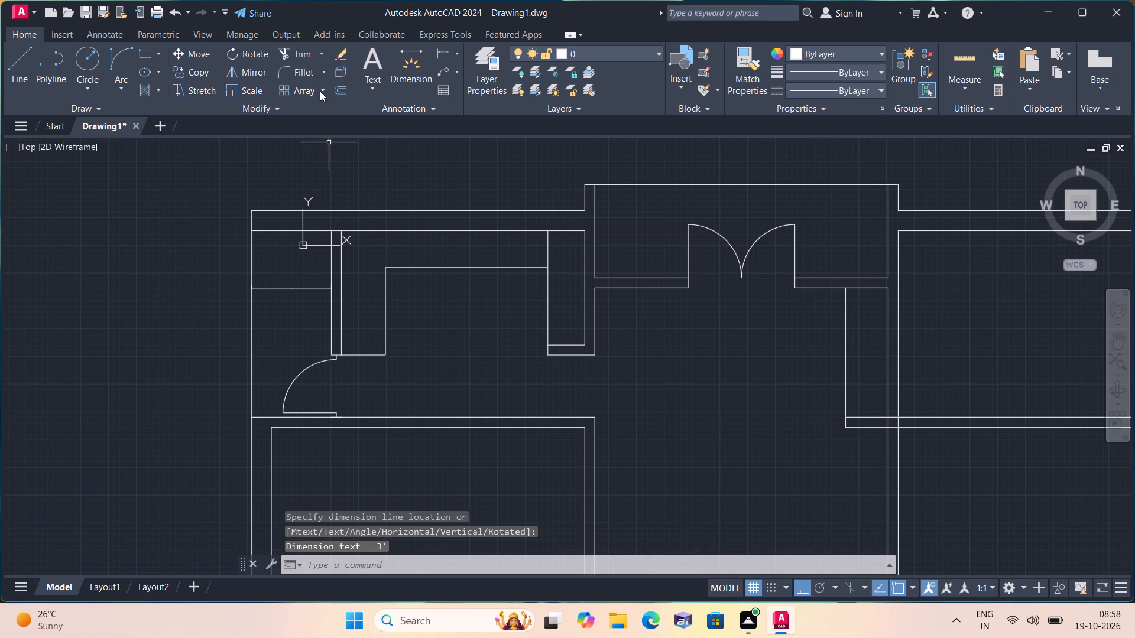
# Add a vertical linear dimension from the U-shaped counter's inner edge down to the partition wall below it.
pyautogui.click(452, 51)
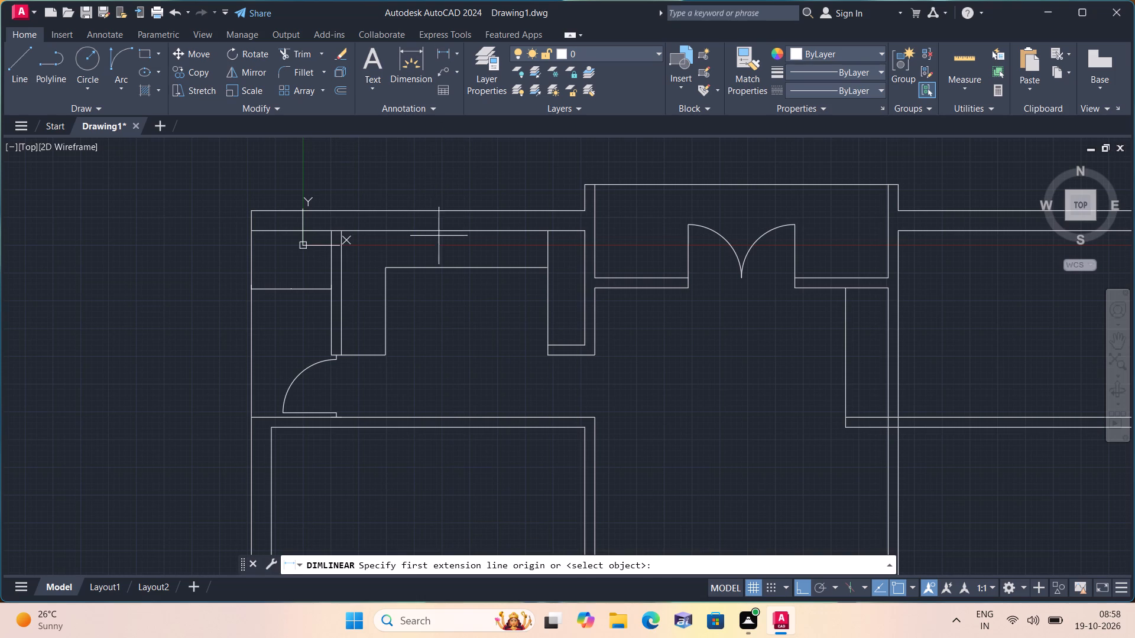
pyautogui.moveTo(449, 268); pyautogui.dragTo(449, 284)
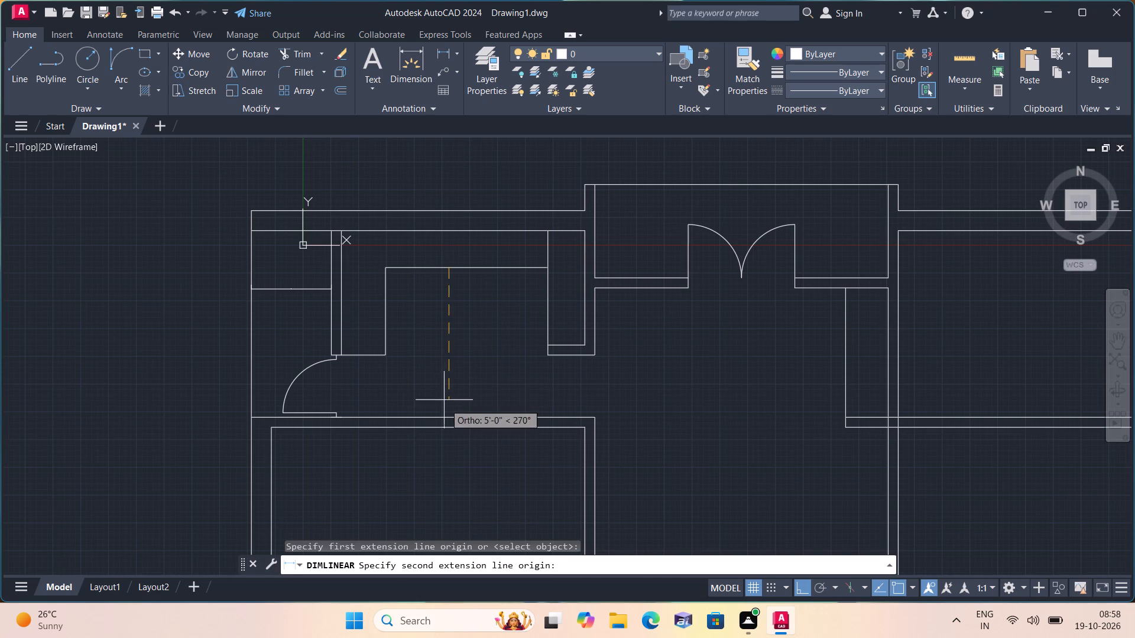
pyautogui.click(450, 414)
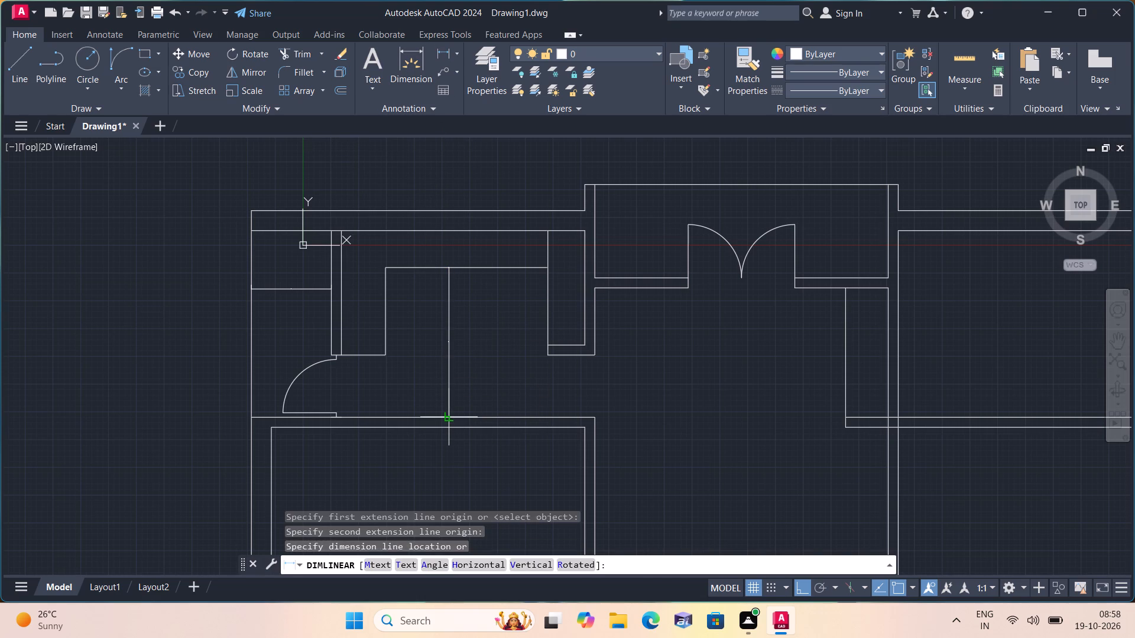
pyautogui.click(452, 414)
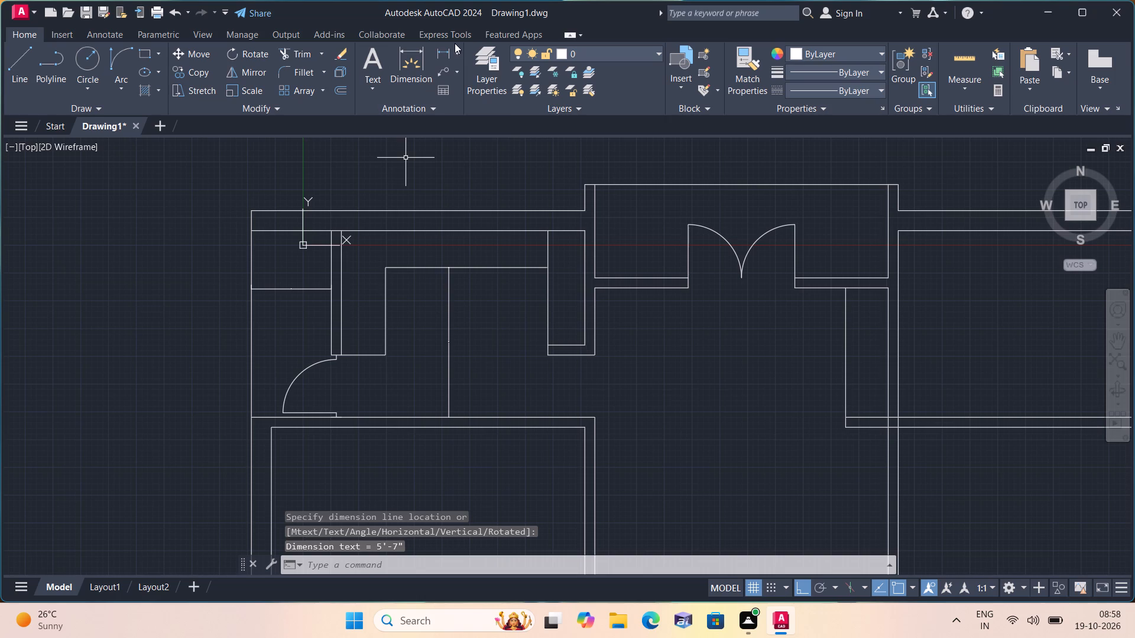
# Add a vertical linear dimension in the small top-left room, from the top wall's inner face to the partition below.
pyautogui.click(453, 54)
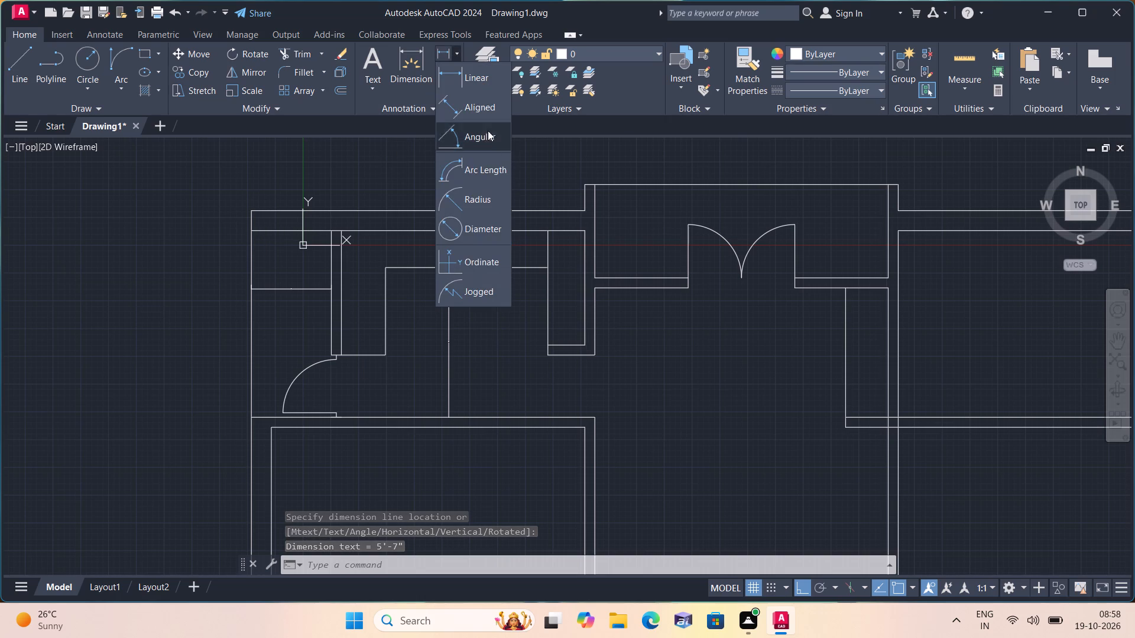
pyautogui.click(469, 76)
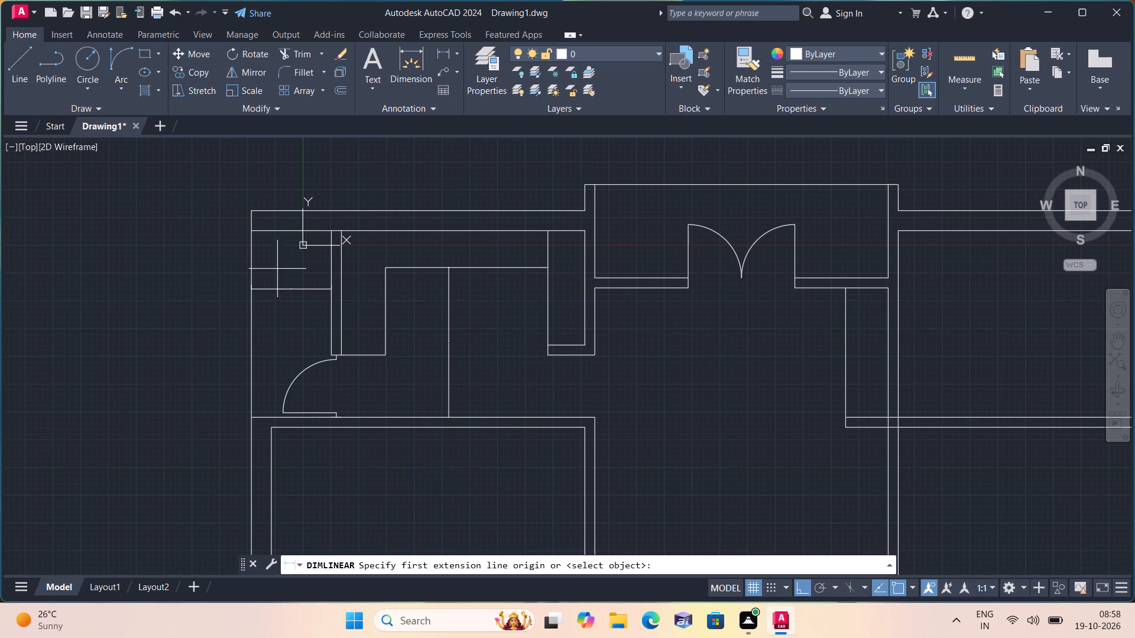
pyautogui.click(280, 232)
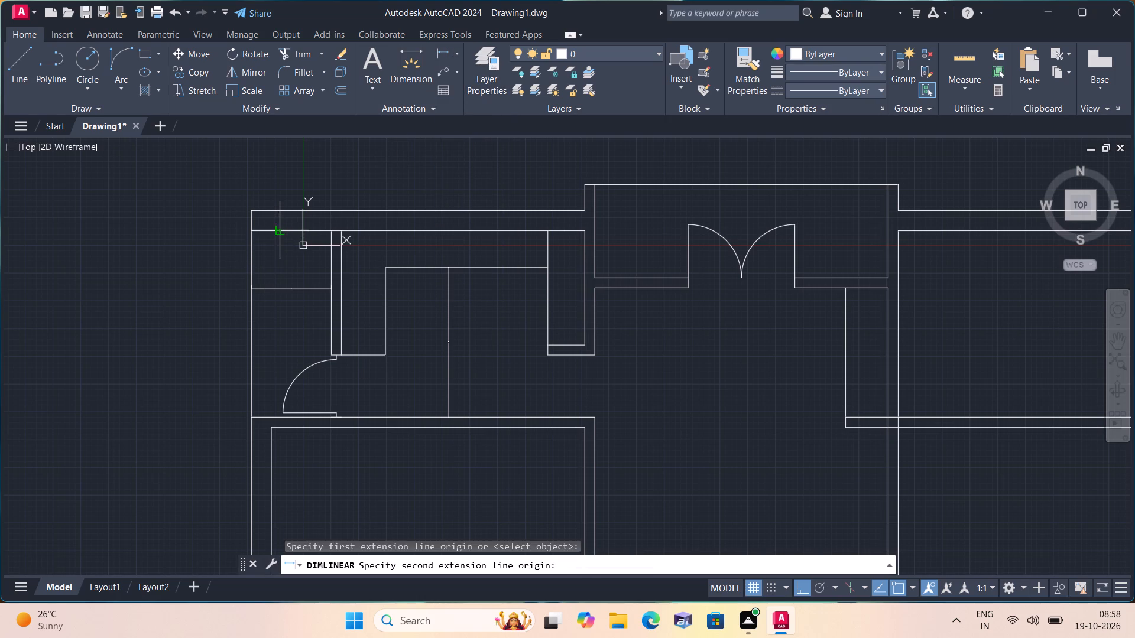
pyautogui.click(278, 418)
pyautogui.click(268, 371)
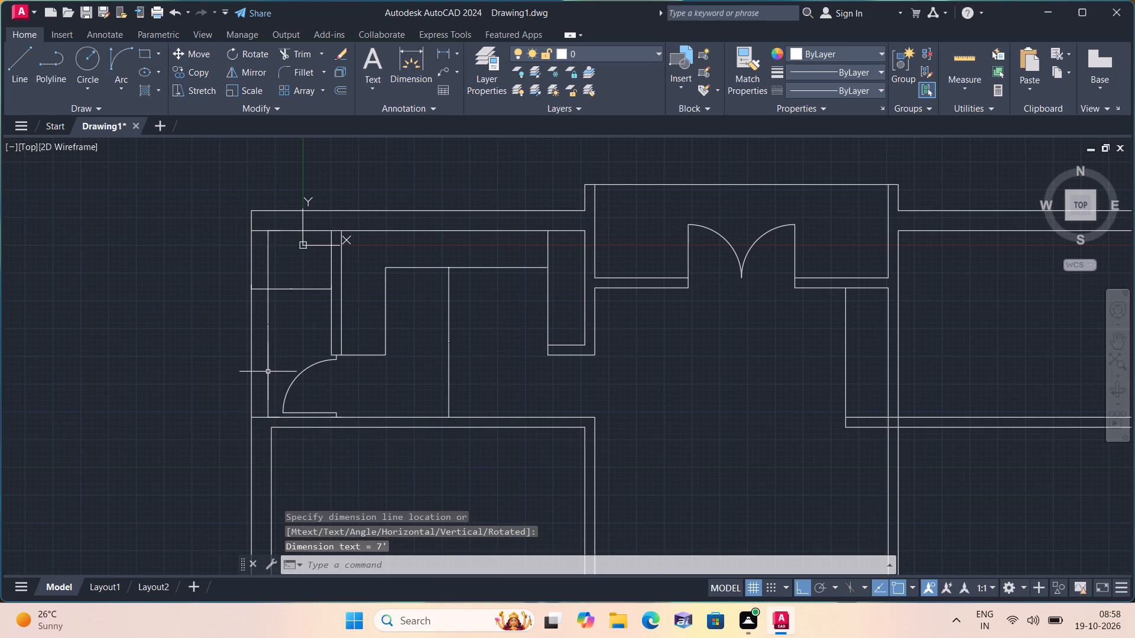
# Add a horizontal linear dimension across the counter room between its side walls, placed just below the counter.
pyautogui.click(447, 47)
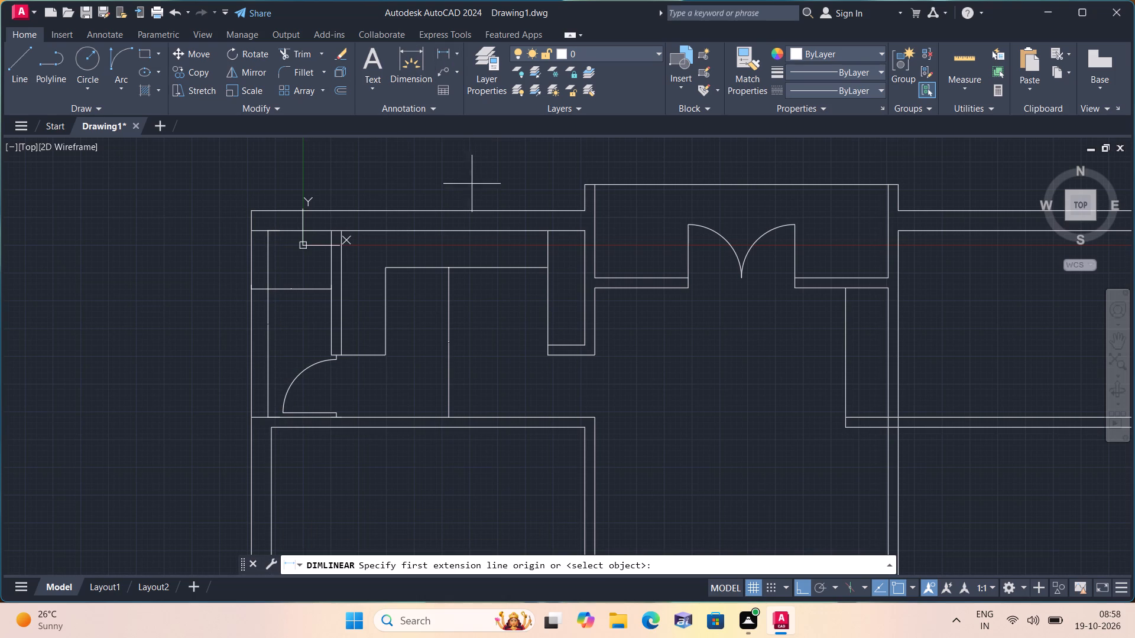
pyautogui.click(345, 354)
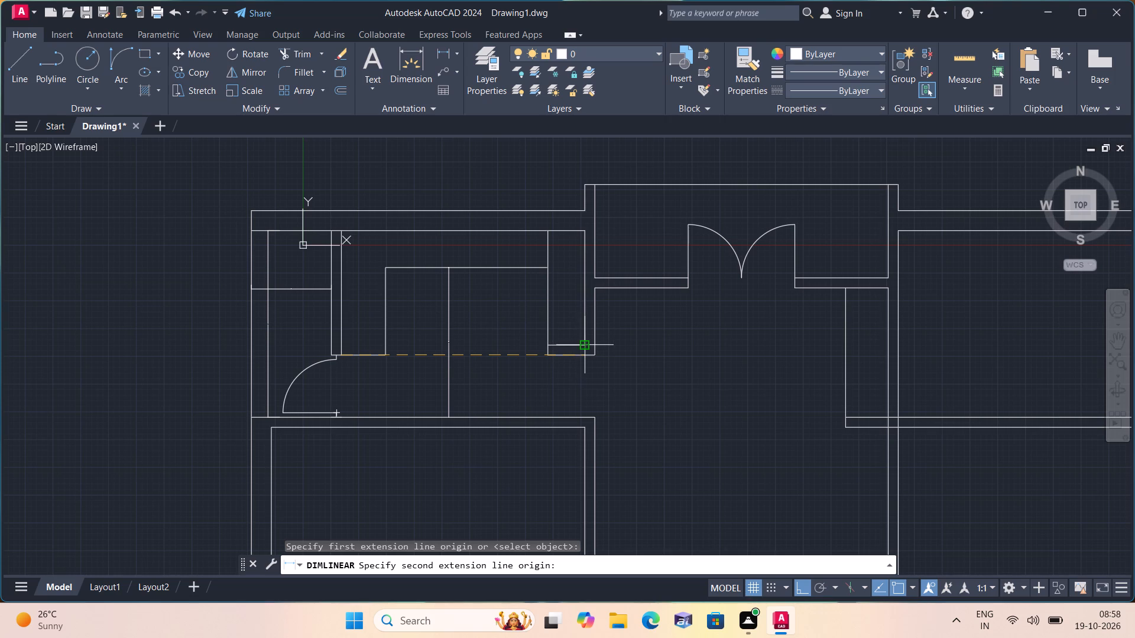
pyautogui.click(582, 344)
pyautogui.click(558, 384)
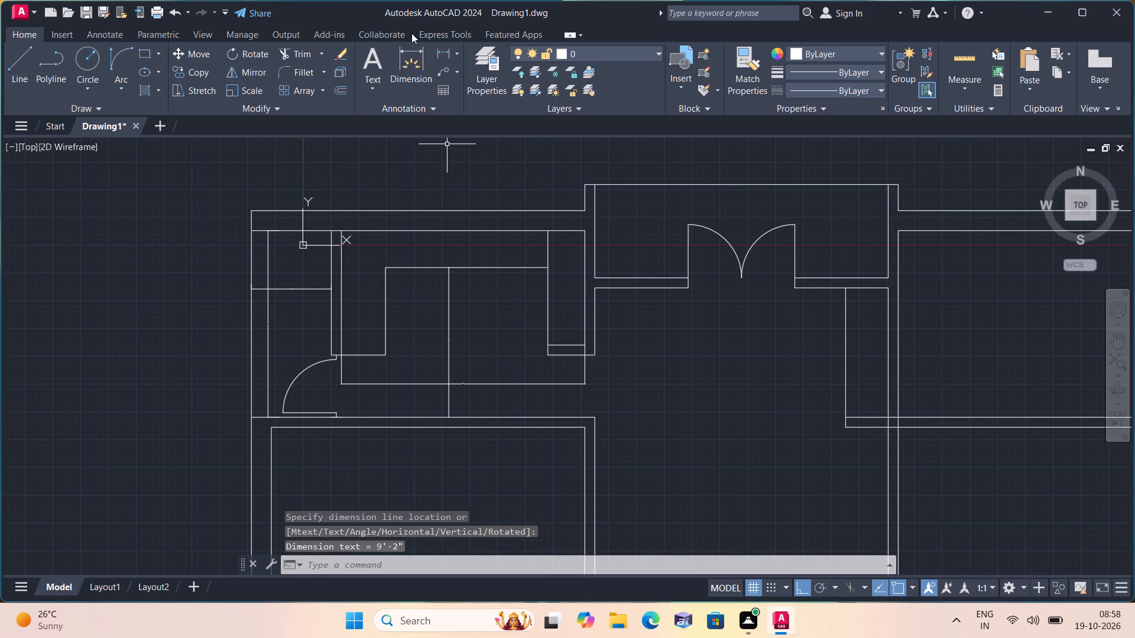
# Add vertical and horizontal linear dimensions inside the projecting top bay, from top line to recessed wall and between the side walls.
pyautogui.click(449, 50)
pyautogui.moveTo(682, 340); pyautogui.dragTo(454, 383, button='middle')
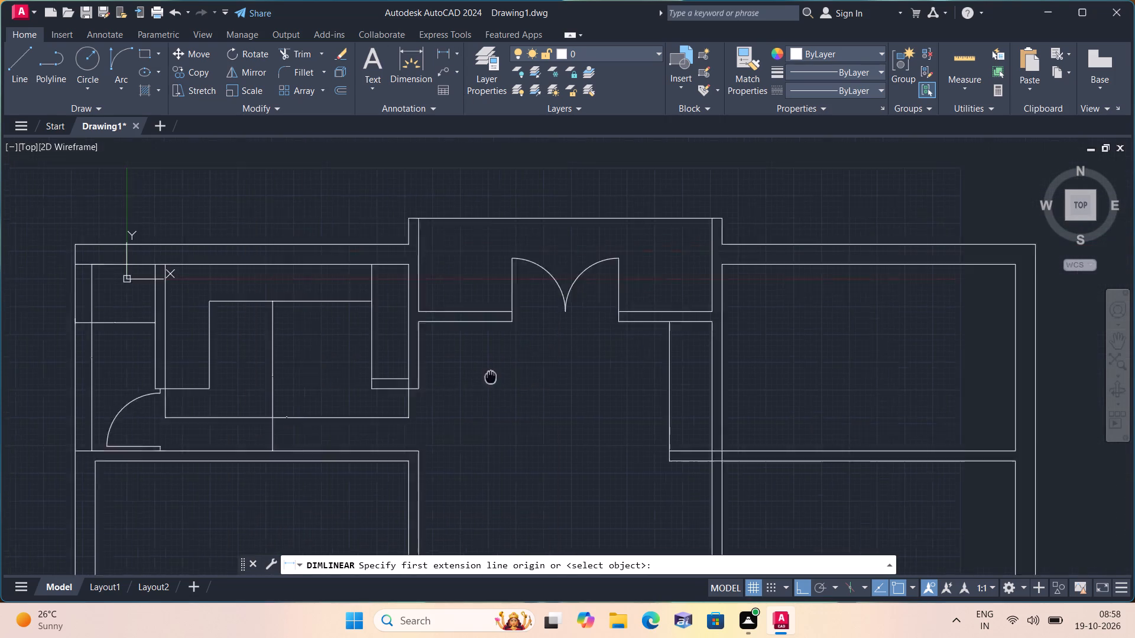
pyautogui.moveTo(454, 383); pyautogui.dragTo(417, 396, button='middle')
pyautogui.click(380, 239)
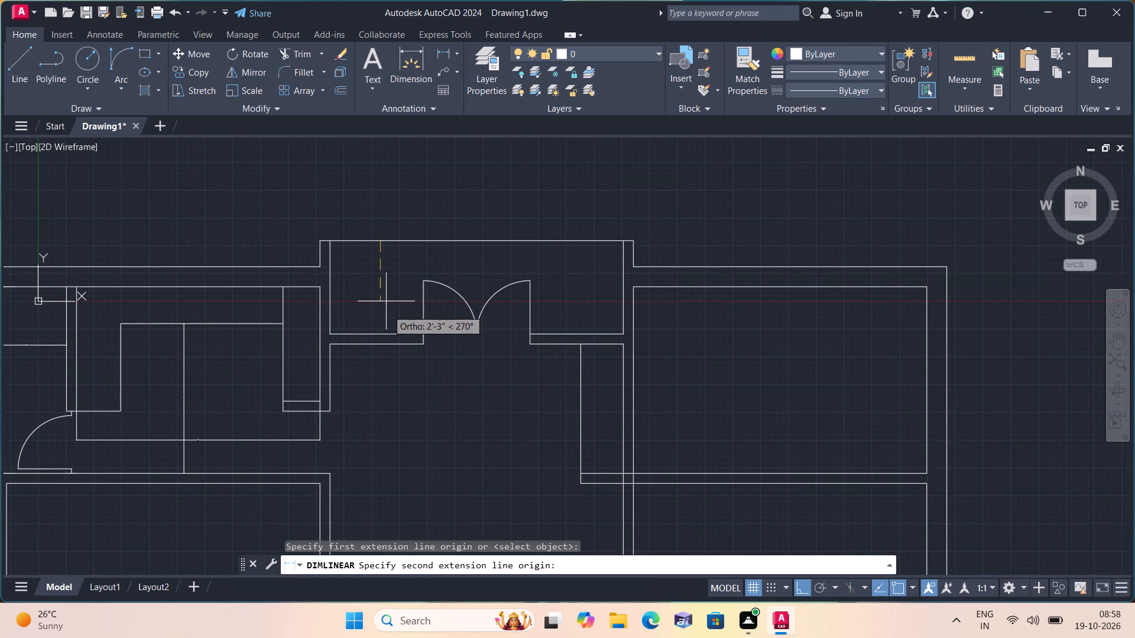
pyautogui.click(375, 333)
pyautogui.click(383, 323)
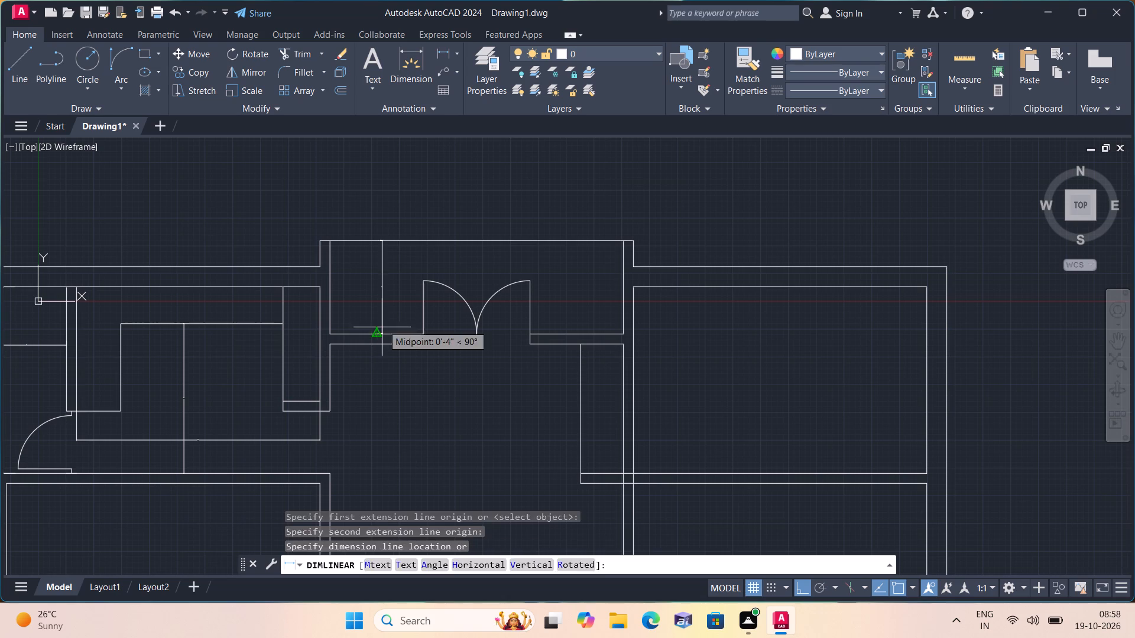
pyautogui.click(446, 52)
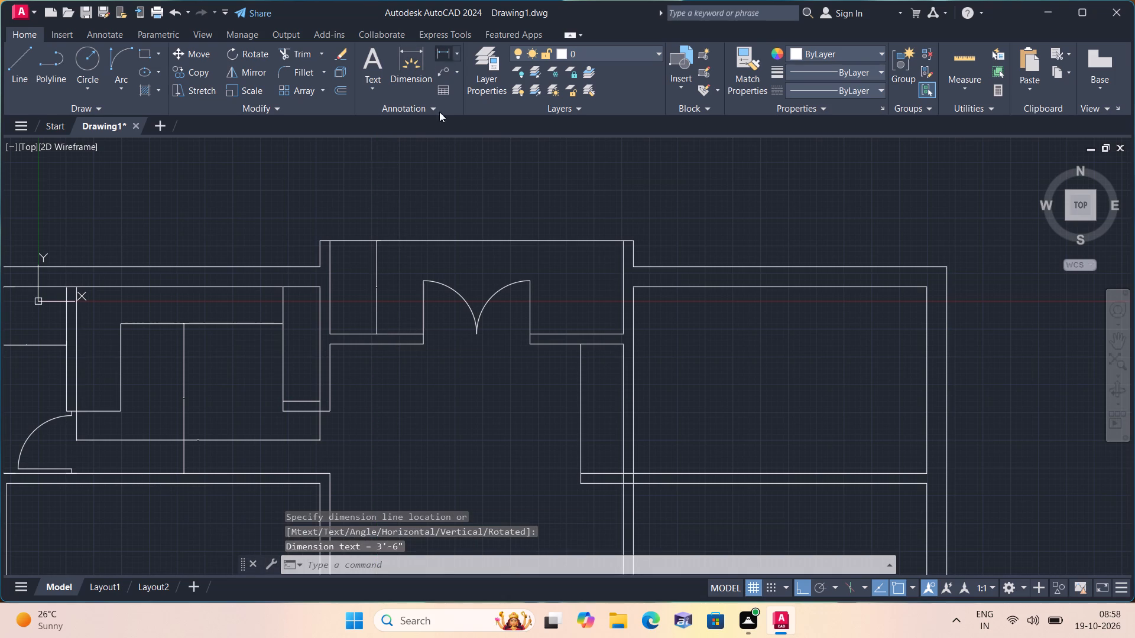
pyautogui.click(332, 284)
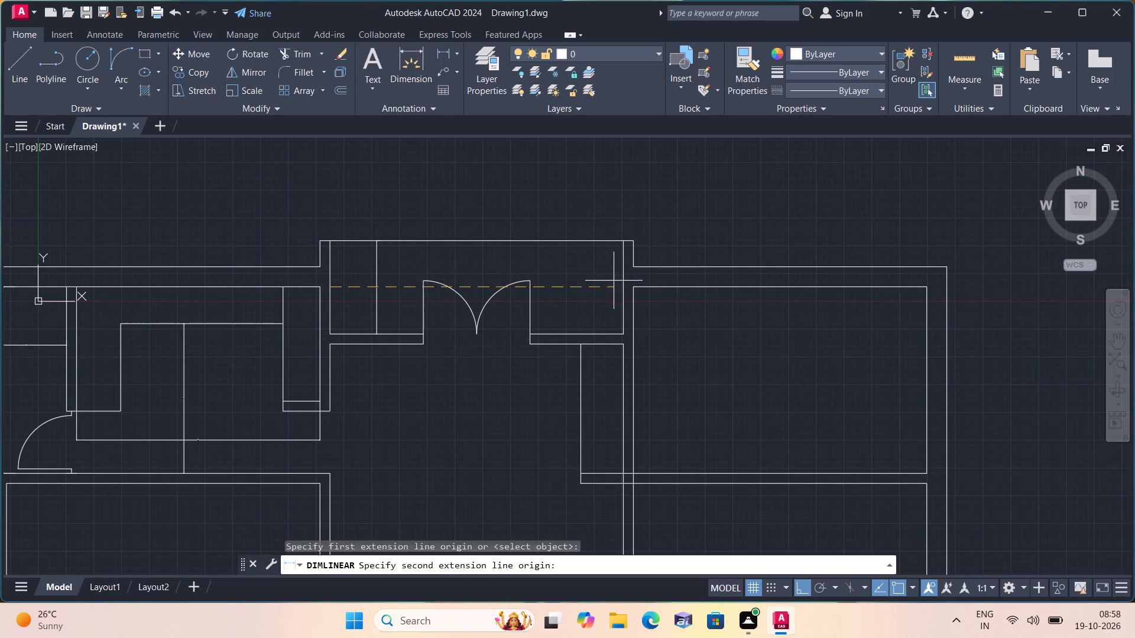
pyautogui.click(620, 287)
pyautogui.click(618, 285)
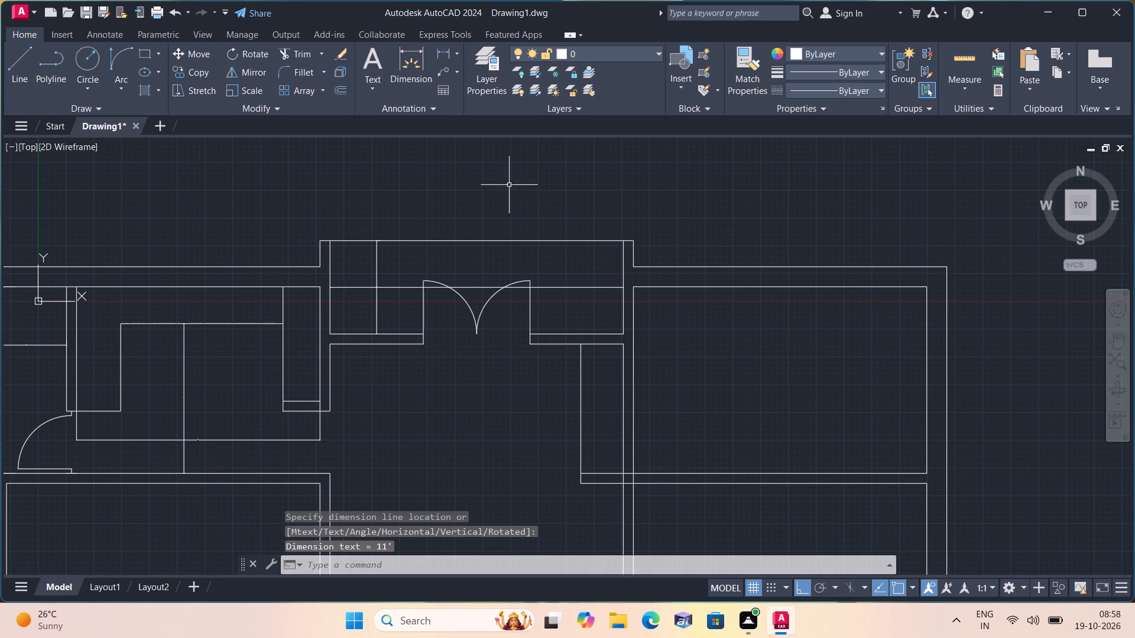
# Add vertical and horizontal linear dimensions between the inner wall faces of the top-right room.
pyautogui.click(449, 50)
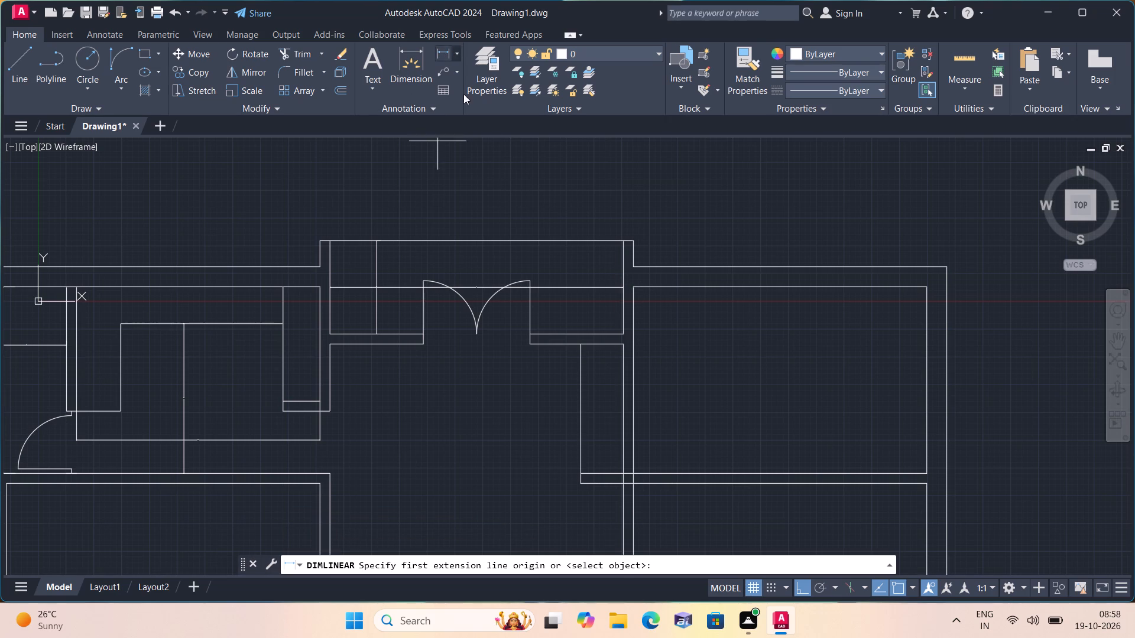
pyautogui.click(735, 285)
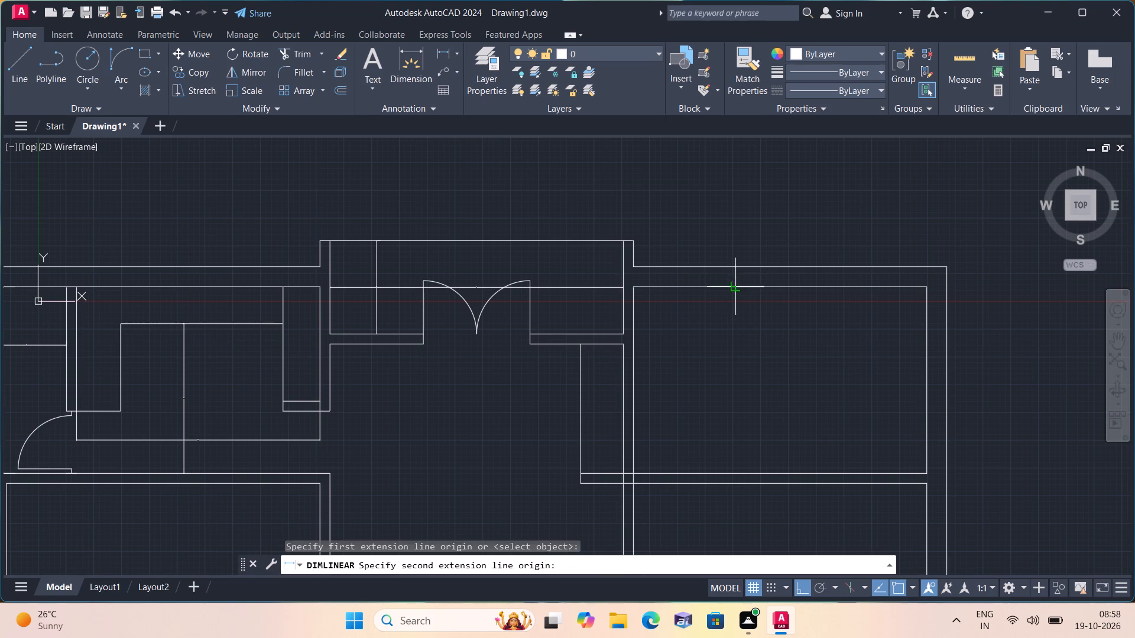
pyautogui.click(732, 474)
pyautogui.click(732, 459)
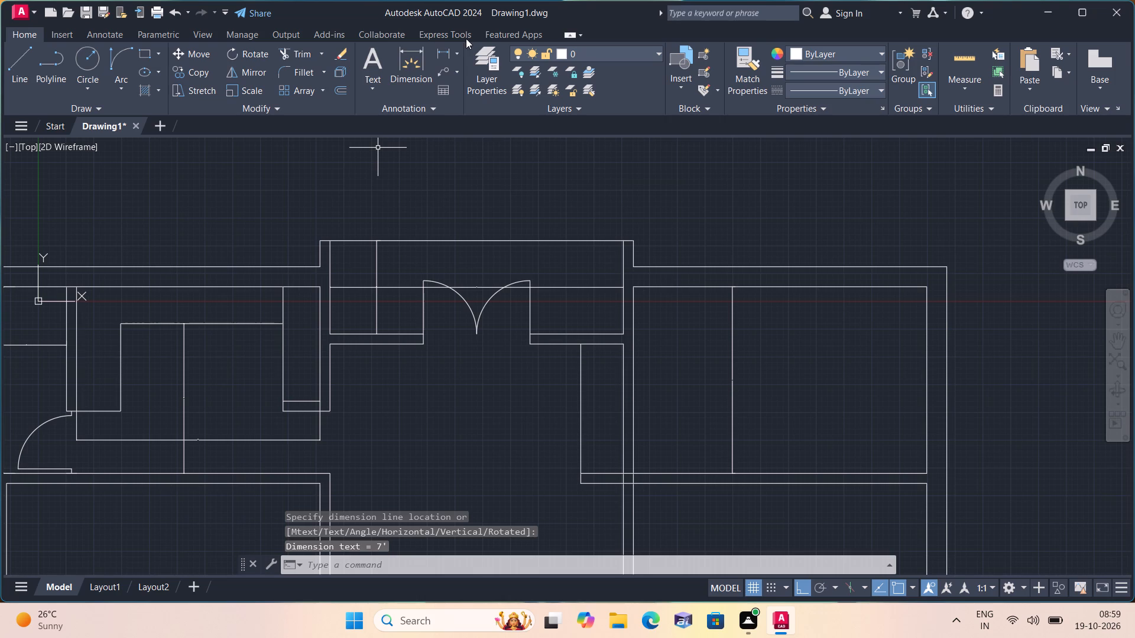
pyautogui.moveTo(441, 47); pyautogui.dragTo(447, 58)
pyautogui.click(635, 388)
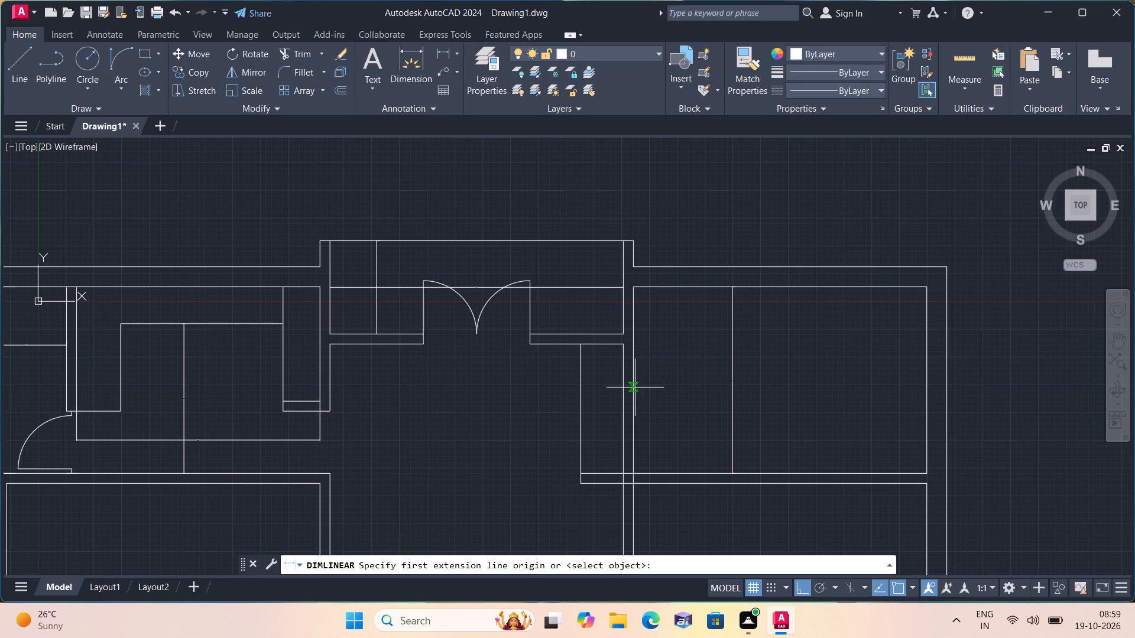
pyautogui.click(930, 391)
pyautogui.click(926, 387)
# Select all similar linear dimensions in the plan and set their text height to 6".
pyautogui.scroll(-2, 728, 375)
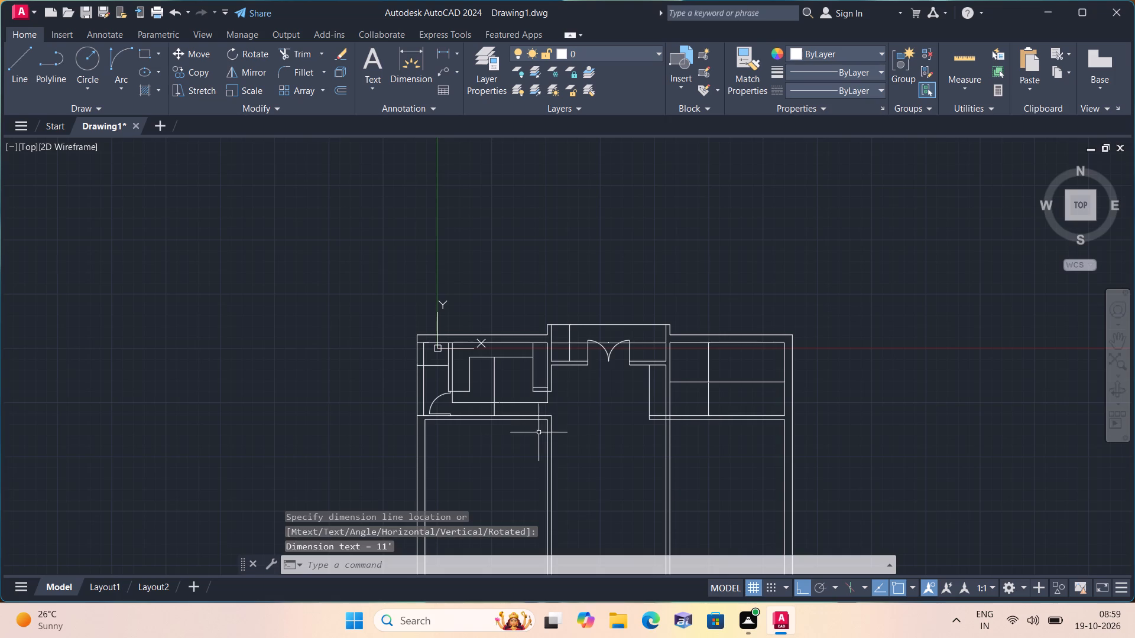
pyautogui.moveTo(565, 426); pyautogui.dragTo(373, 451, button='middle')
pyautogui.scroll(2, 533, 418)
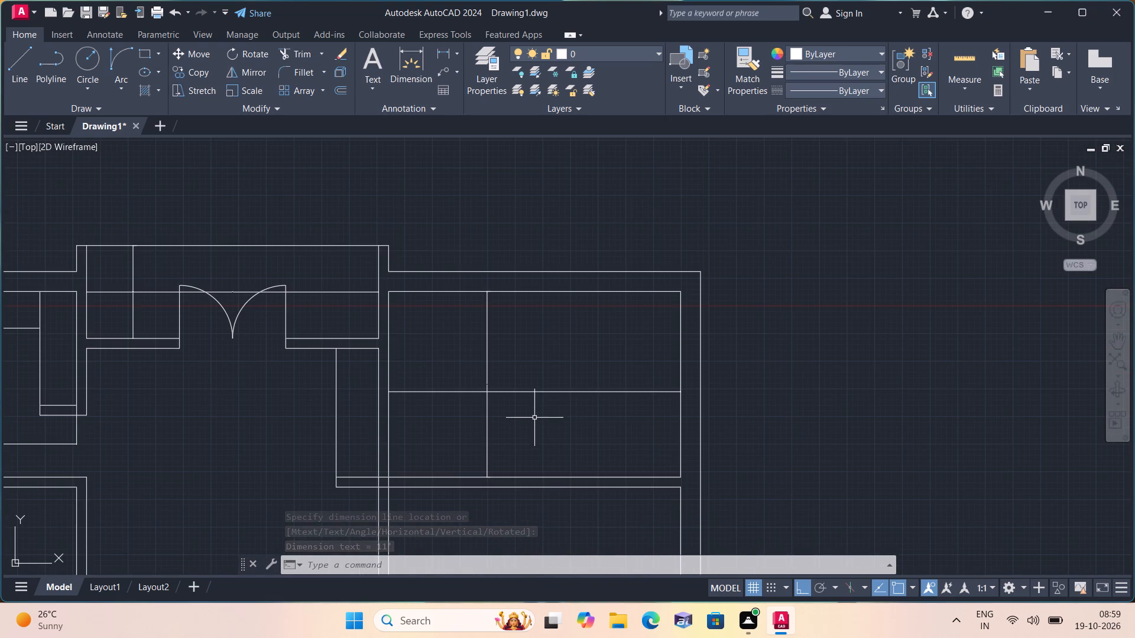
pyautogui.moveTo(556, 431); pyautogui.dragTo(531, 409)
pyautogui.click(488, 373)
pyautogui.rightClick(488, 373)
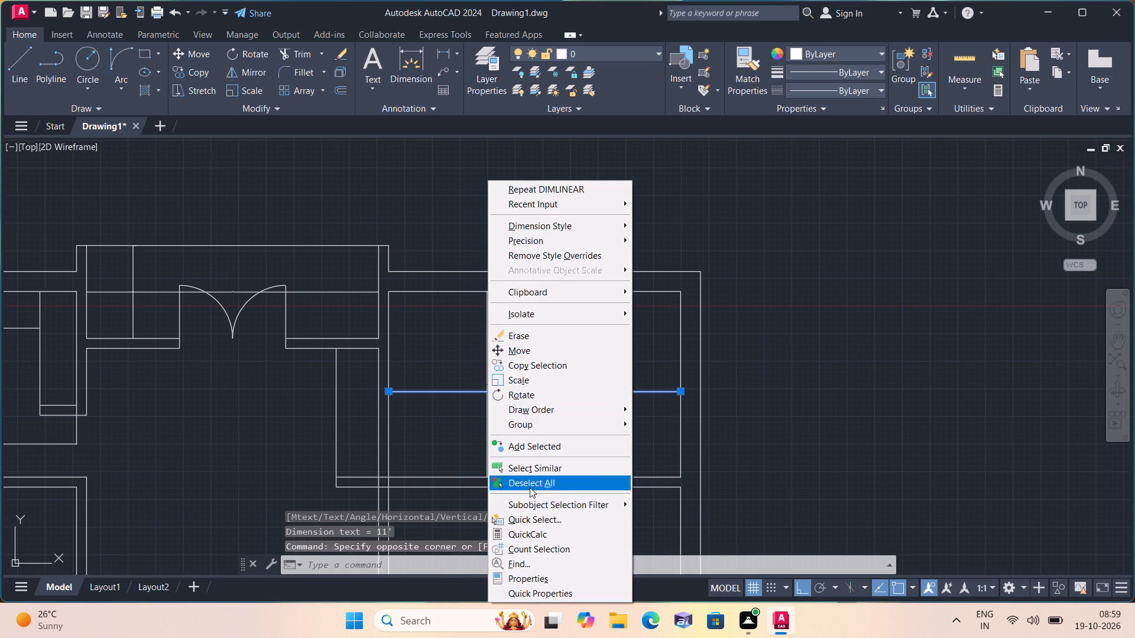
pyautogui.click(535, 465)
pyautogui.rightClick(537, 424)
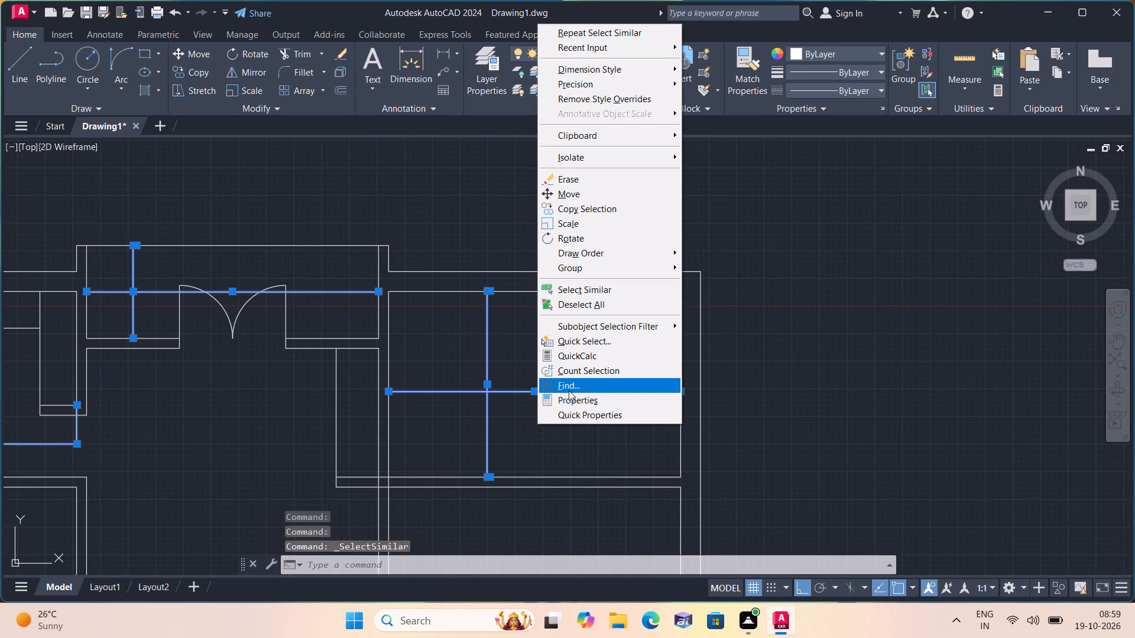
pyautogui.click(570, 397)
pyautogui.scroll(-1, 35, 298)
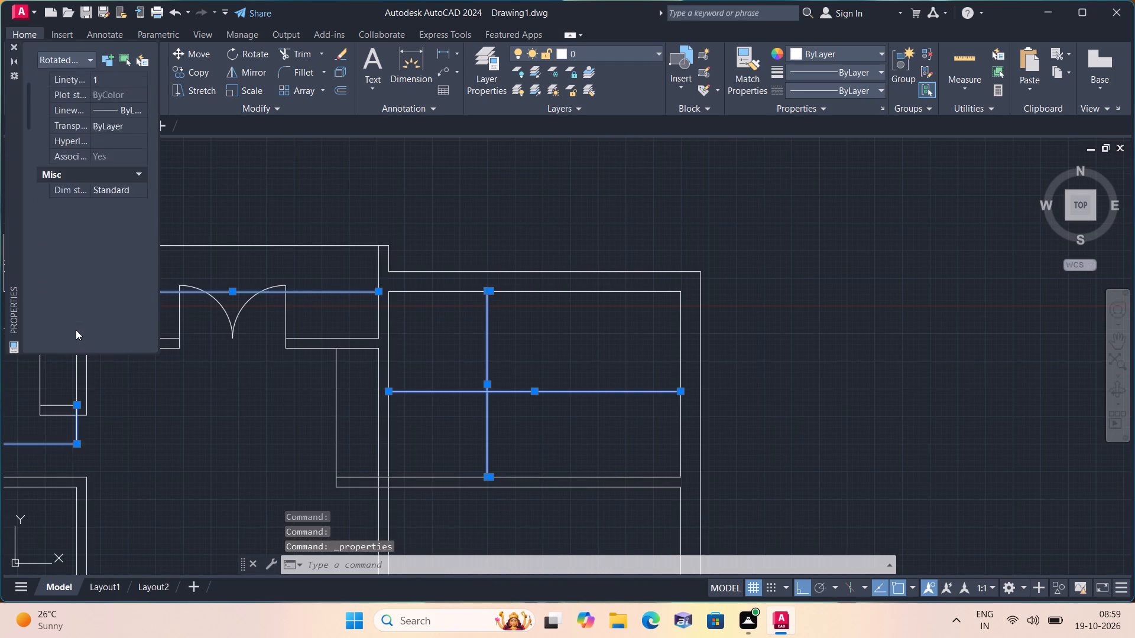
pyautogui.scroll(-2, 76, 330)
pyautogui.scroll(-2, 88, 283)
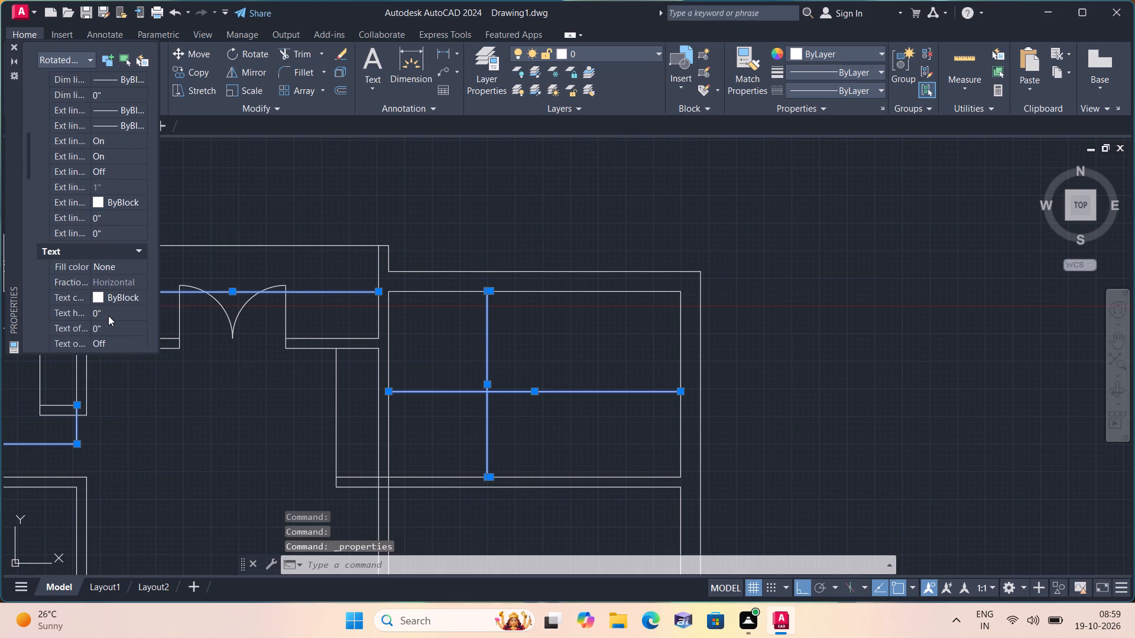
pyautogui.click(108, 315)
pyautogui.press('BackSpace')
pyautogui.write('6"')
pyautogui.click(240, 434)
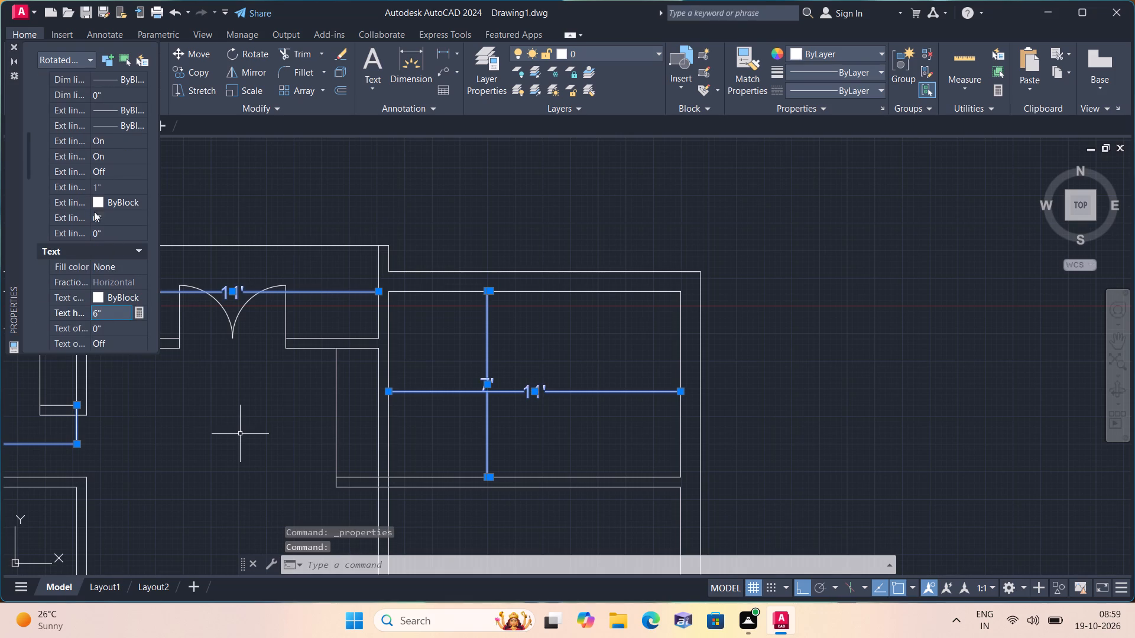
# Close the Properties palette and clear the selection of dimensions.
pyautogui.click(17, 50)
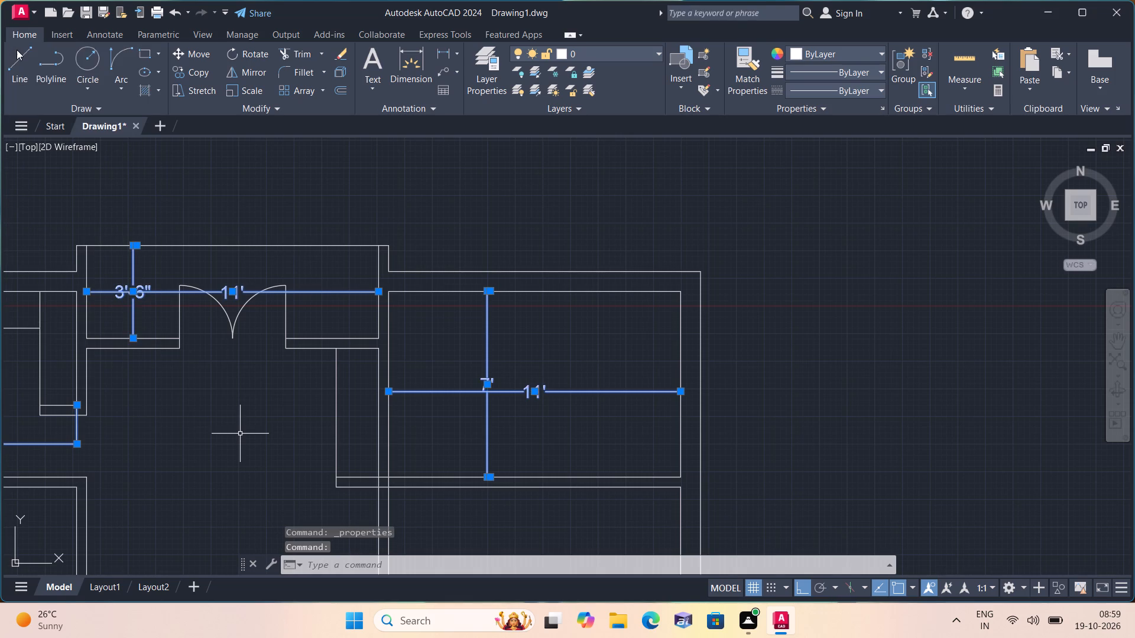
pyautogui.press('Escape')
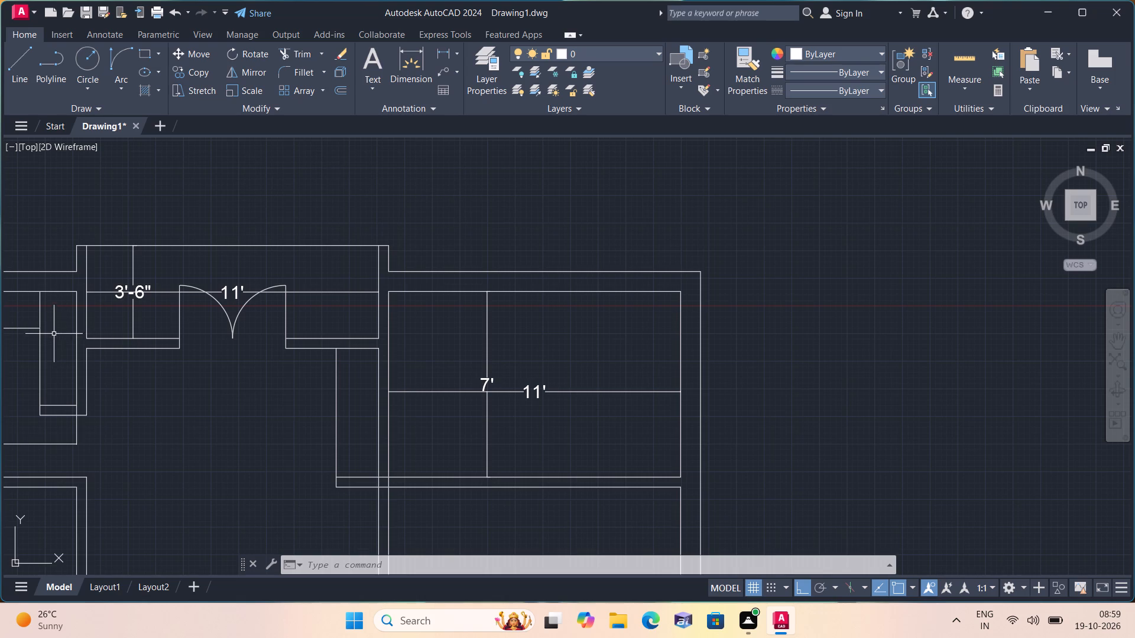
# Erase all the linear dimensions in the upper rooms together with the two horizontal partition lines below the top-right room.
pyautogui.moveTo(61, 358); pyautogui.dragTo(267, 327, button='middle')
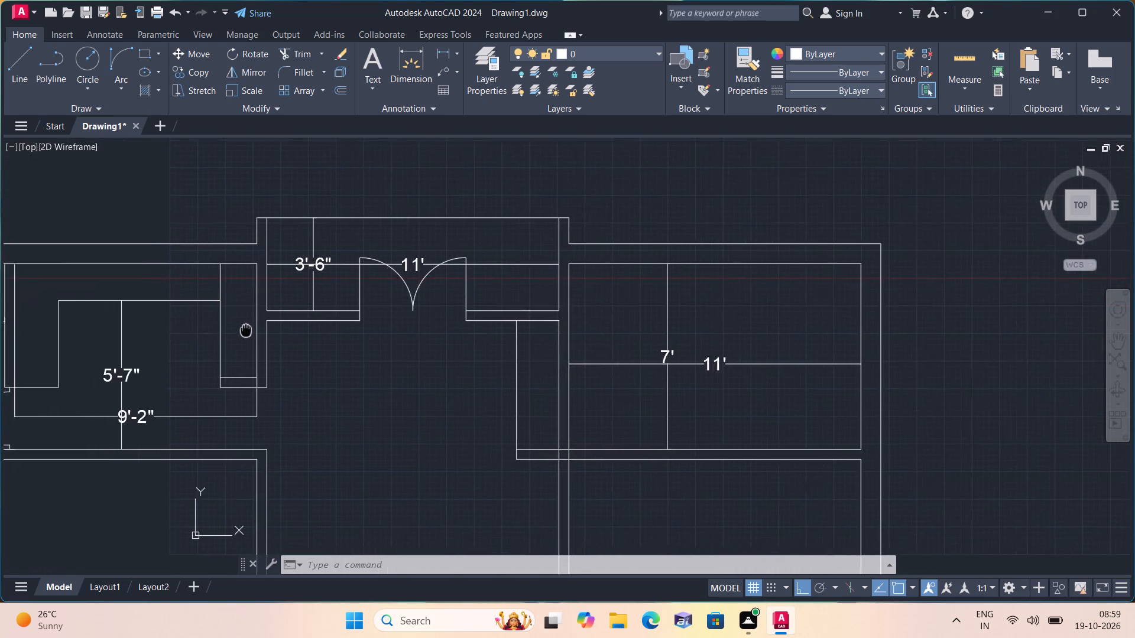
pyautogui.moveTo(267, 327); pyautogui.dragTo(459, 295, button='middle')
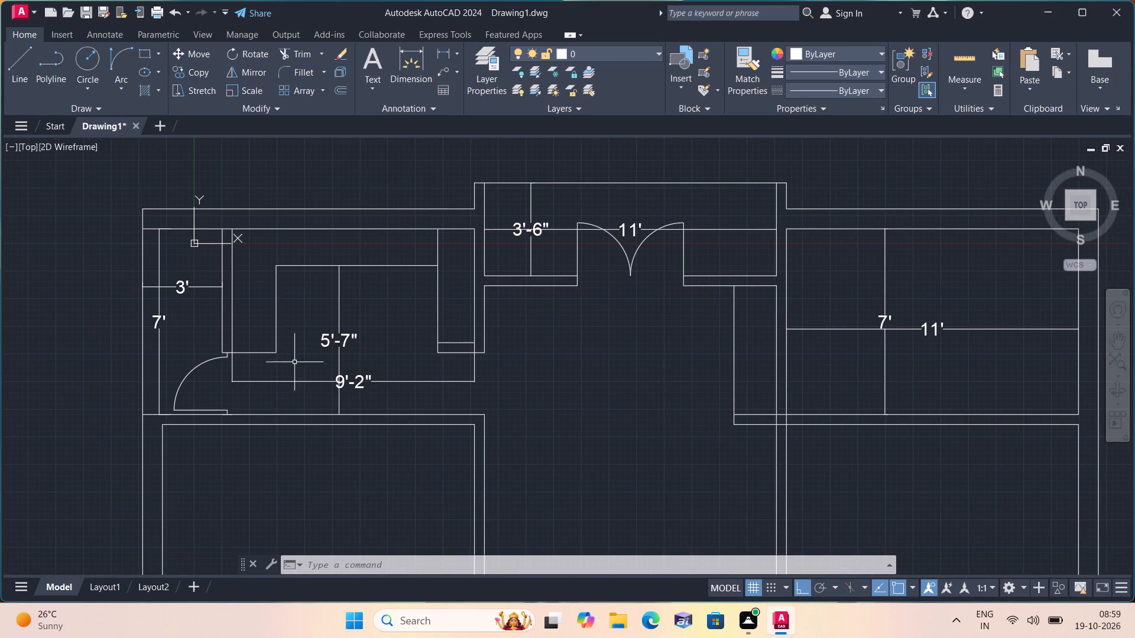
pyautogui.scroll(2, 309, 373)
pyautogui.click(424, 414)
pyautogui.click(319, 308)
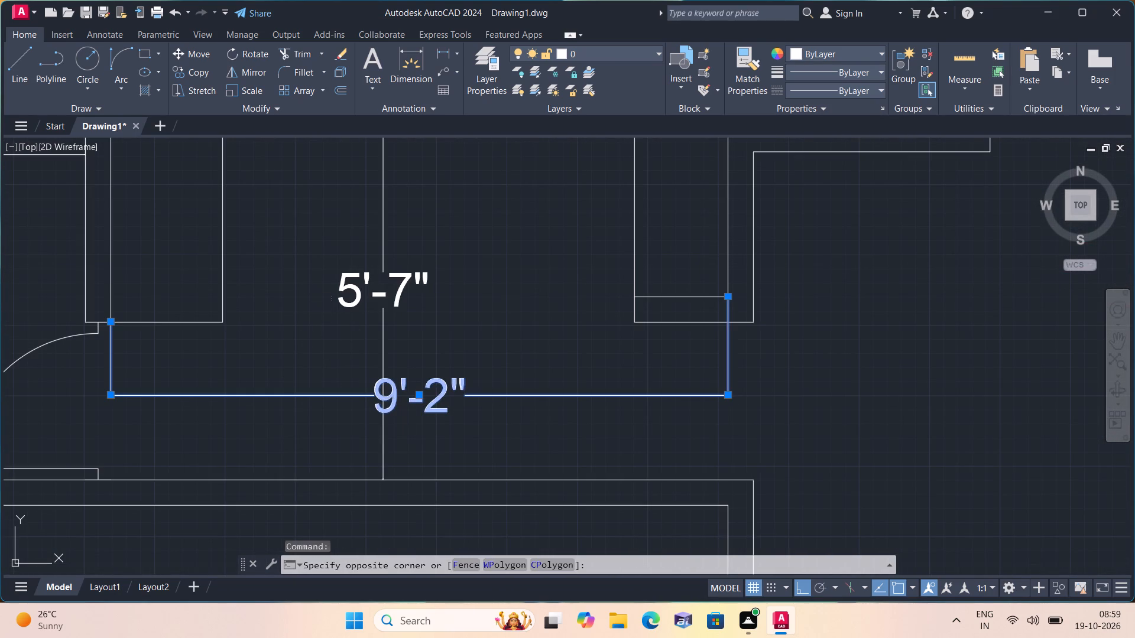
pyautogui.click(482, 375)
pyautogui.scroll(-3, 474, 369)
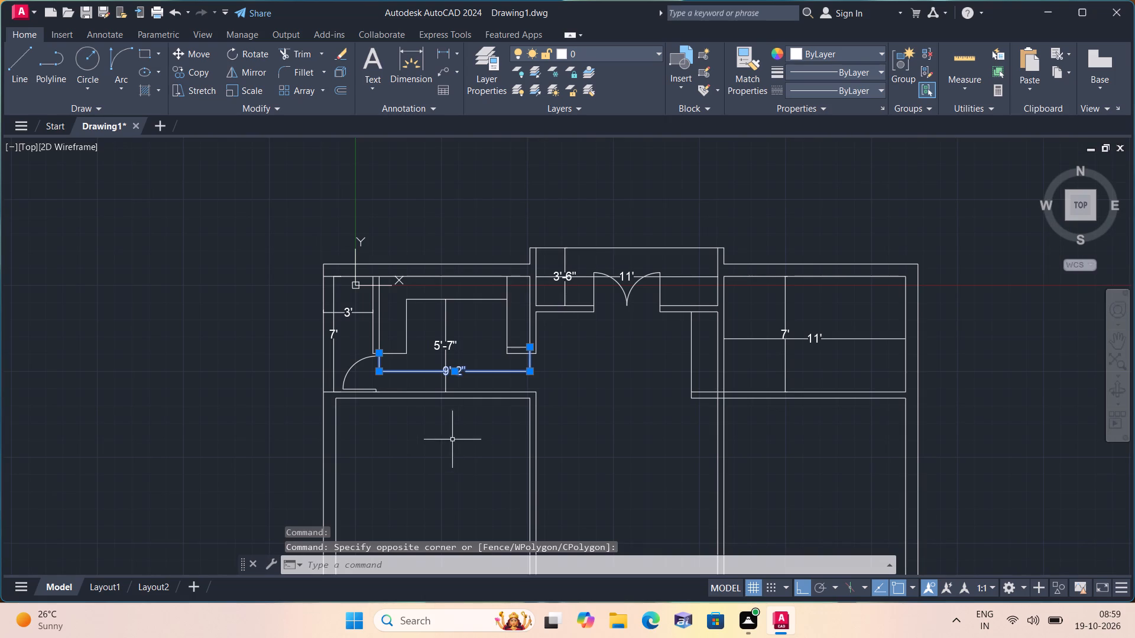
pyautogui.moveTo(392, 420); pyautogui.dragTo(75, 519, button='middle')
pyautogui.scroll(-1, 300, 426)
pyautogui.scroll(1, 184, 410)
pyautogui.scroll(1, 235, 457)
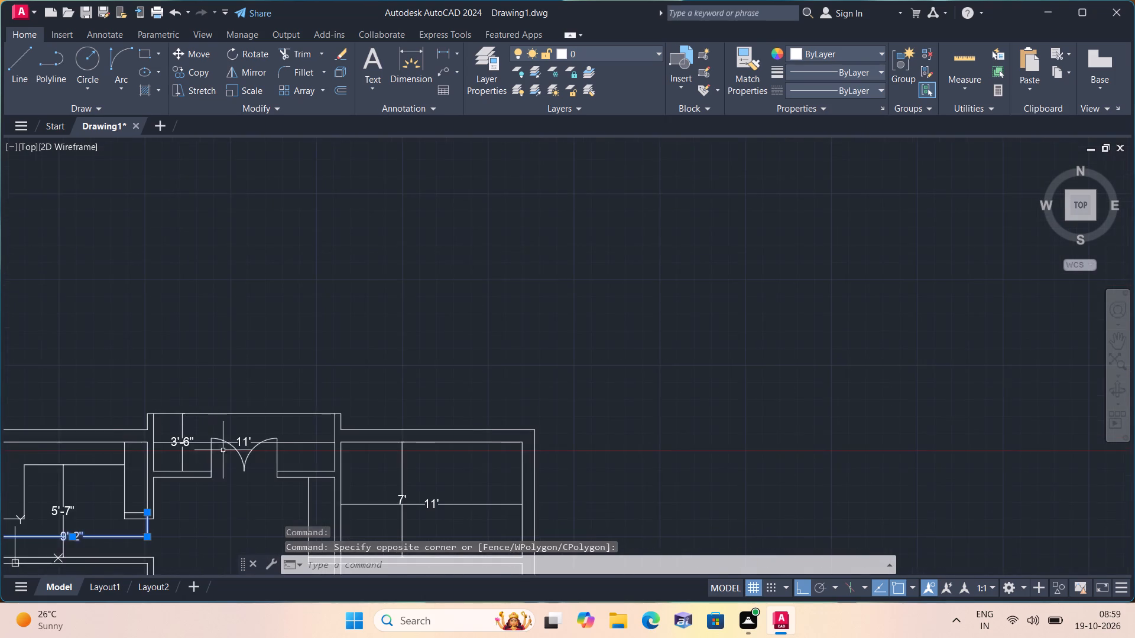
pyautogui.scroll(1, 243, 461)
pyautogui.click(143, 437)
pyautogui.click(66, 381)
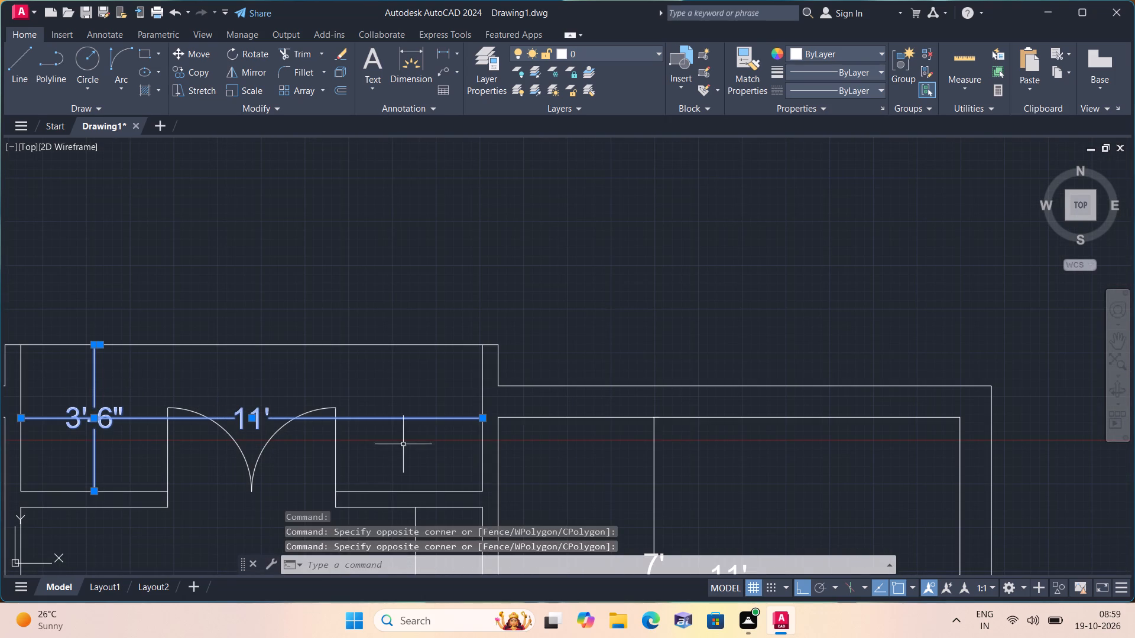
pyautogui.scroll(-1, 555, 443)
pyautogui.moveTo(551, 441); pyautogui.dragTo(474, 304, button='middle')
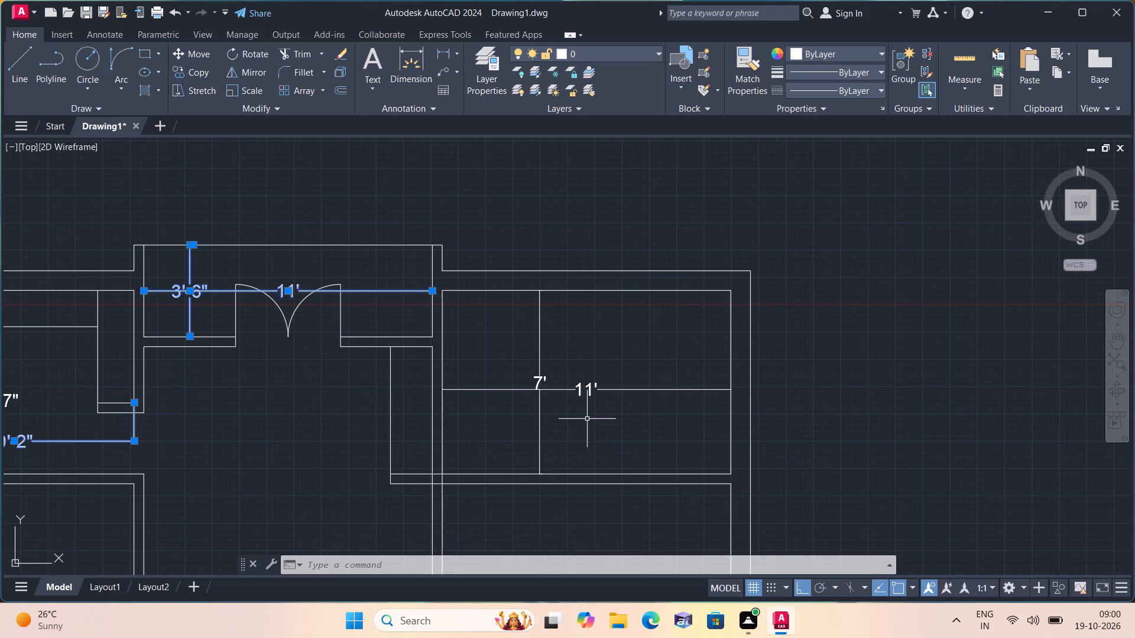
pyautogui.click(587, 419)
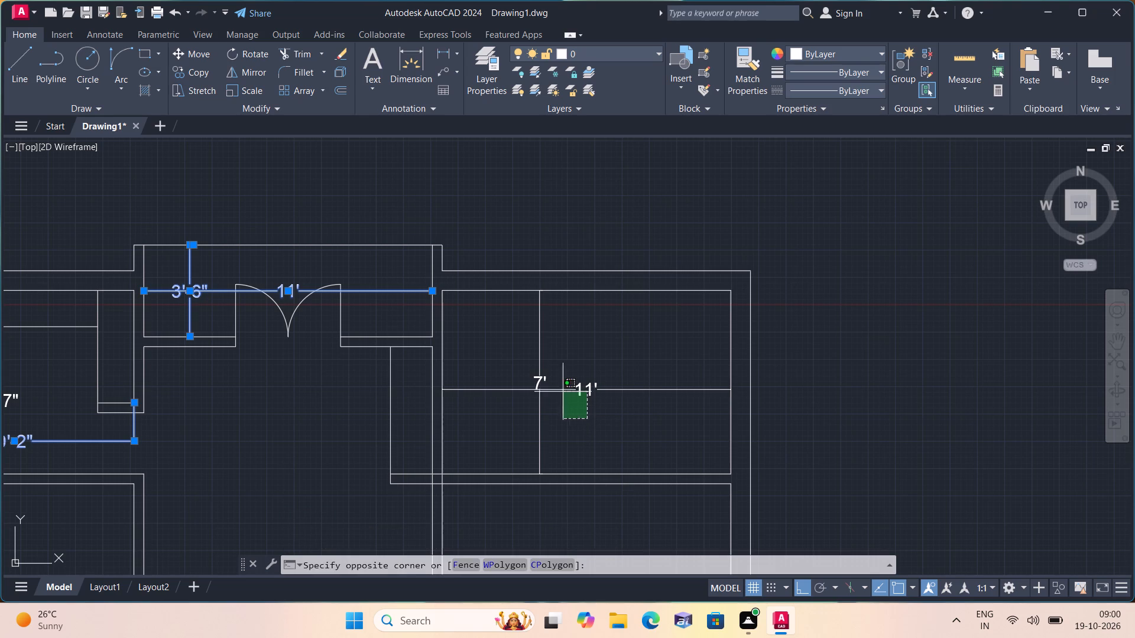
pyautogui.click(523, 359)
pyautogui.scroll(-1, 522, 361)
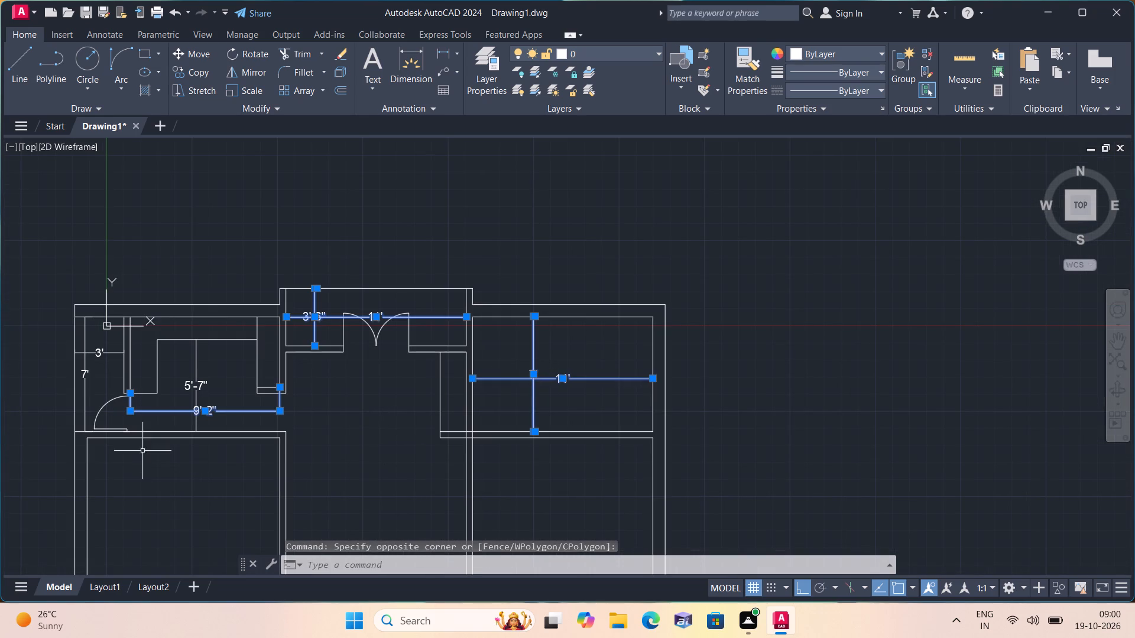
pyautogui.scroll(1, 591, 418)
pyautogui.click(592, 474)
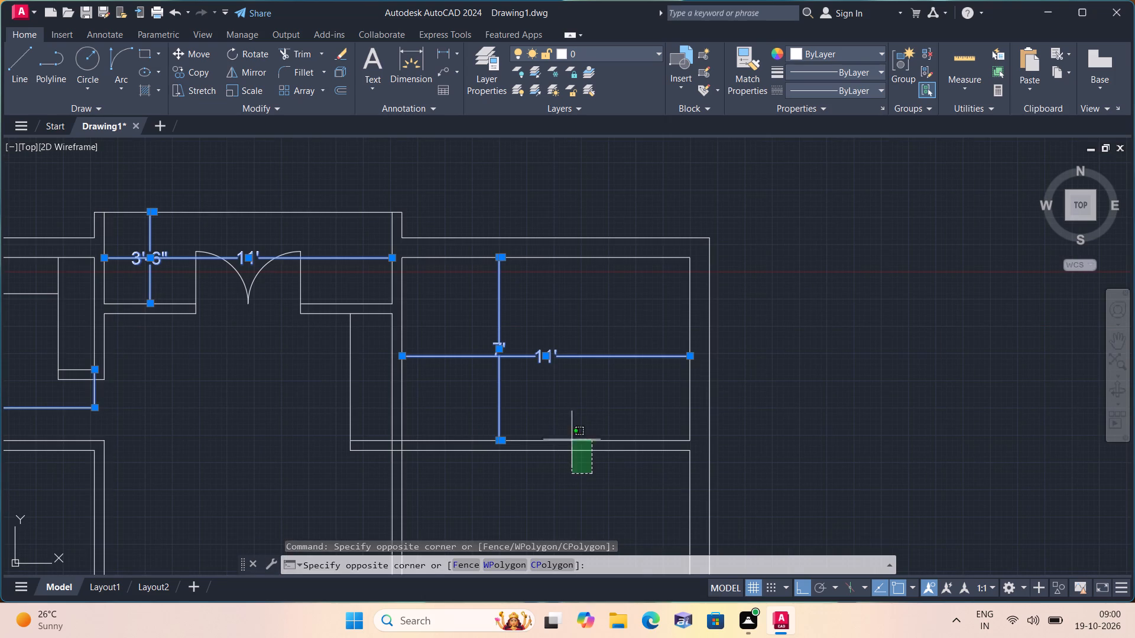
pyautogui.click(568, 421)
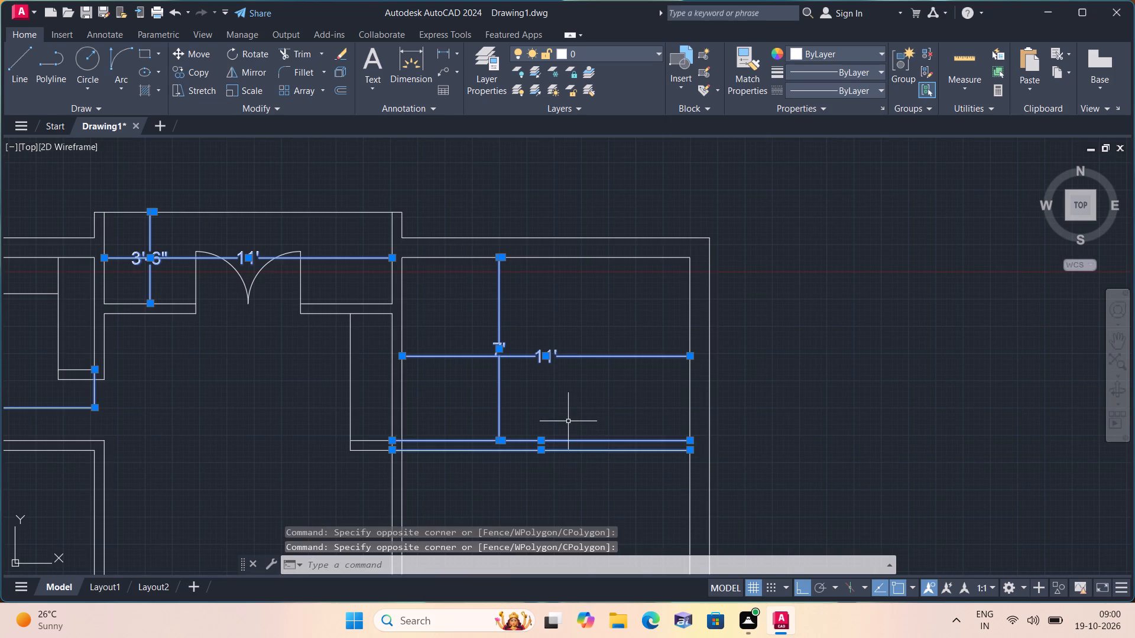
pyautogui.scroll(-2, 568, 417)
pyautogui.scroll(2, 226, 388)
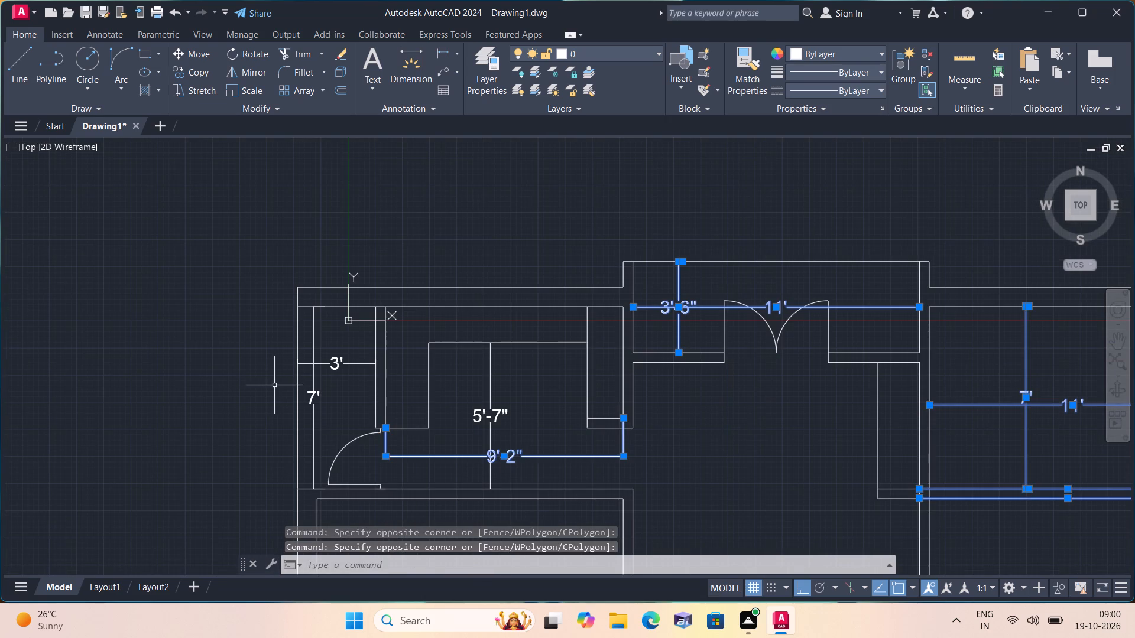
pyautogui.click(338, 390)
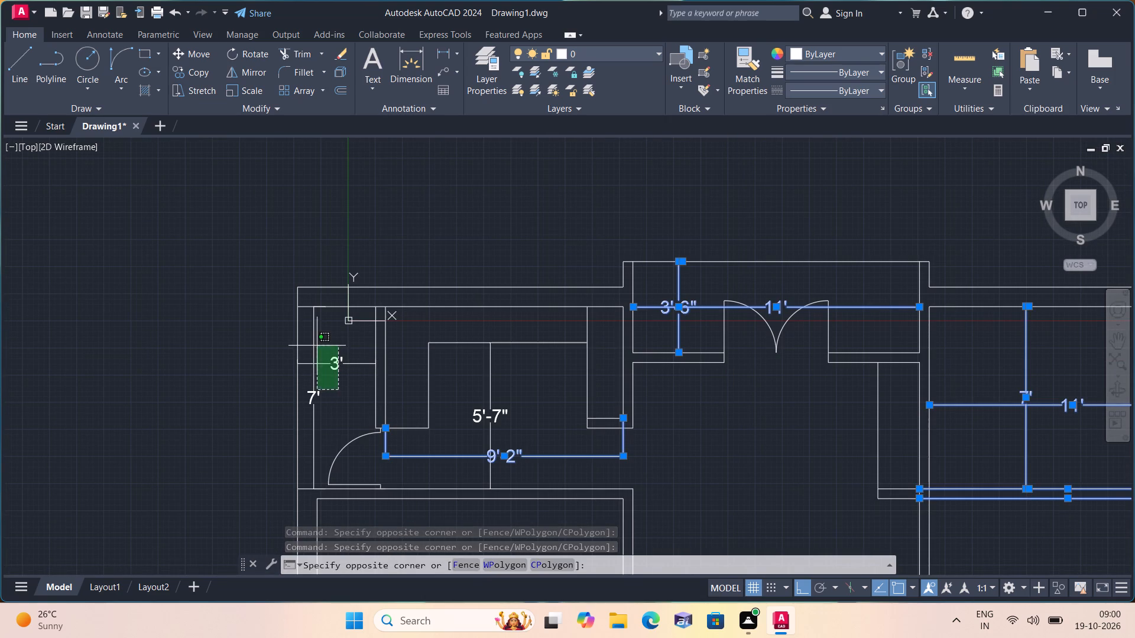
pyautogui.click(305, 329)
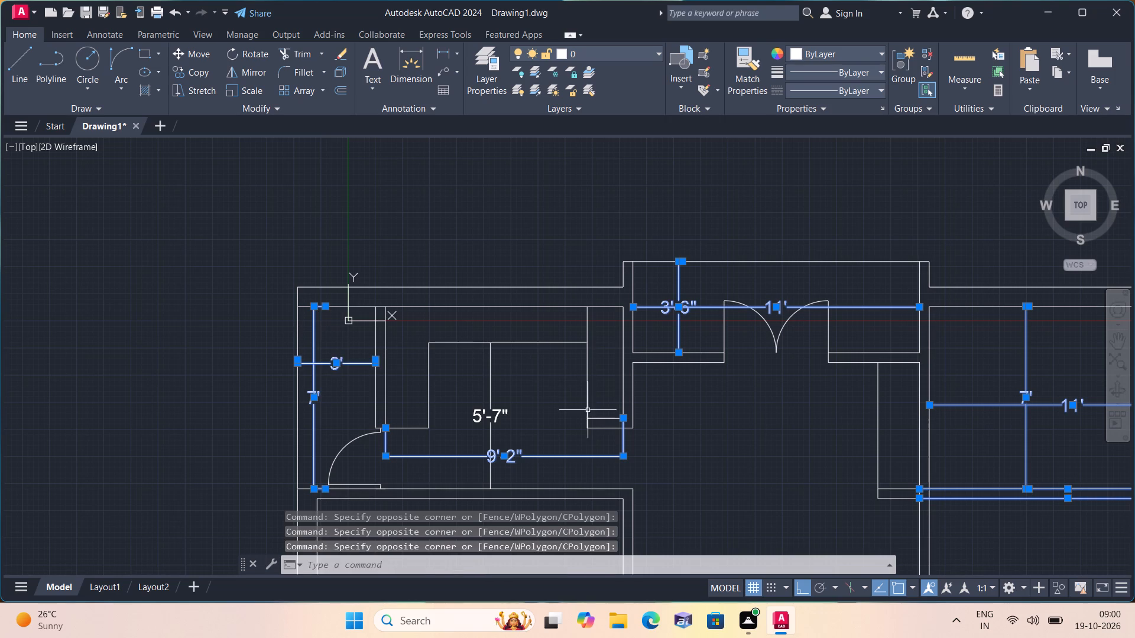
pyautogui.click(540, 424)
pyautogui.click(468, 382)
pyautogui.scroll(-1, 514, 435)
pyautogui.moveTo(497, 437); pyautogui.dragTo(324, 382, button='middle')
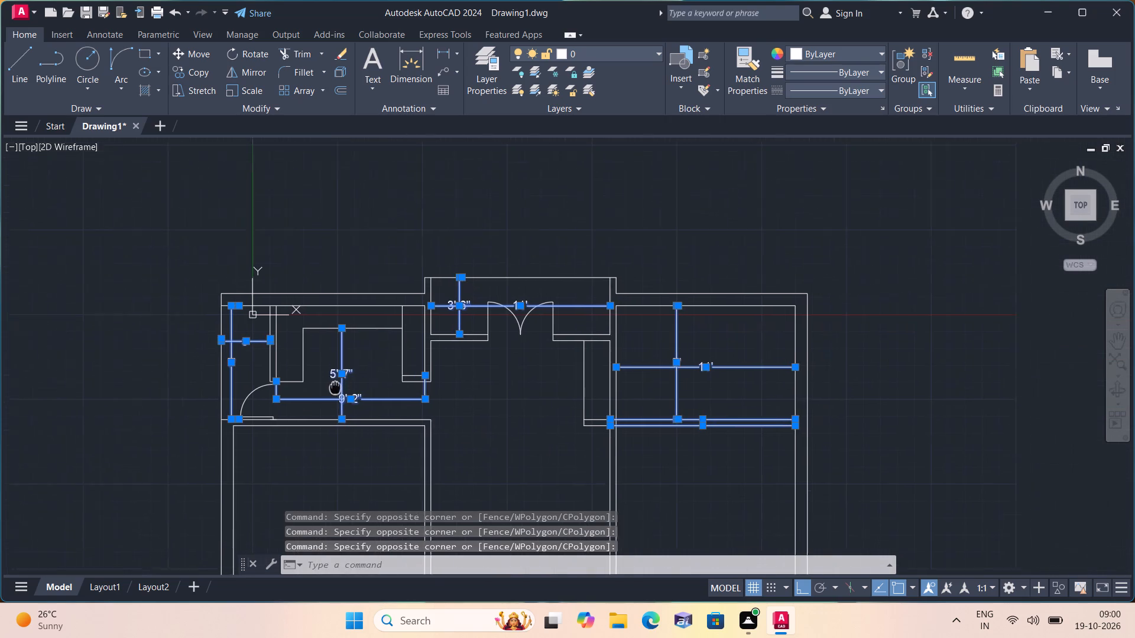
pyautogui.moveTo(324, 382); pyautogui.dragTo(316, 378, button='middle')
pyautogui.press('Delete')
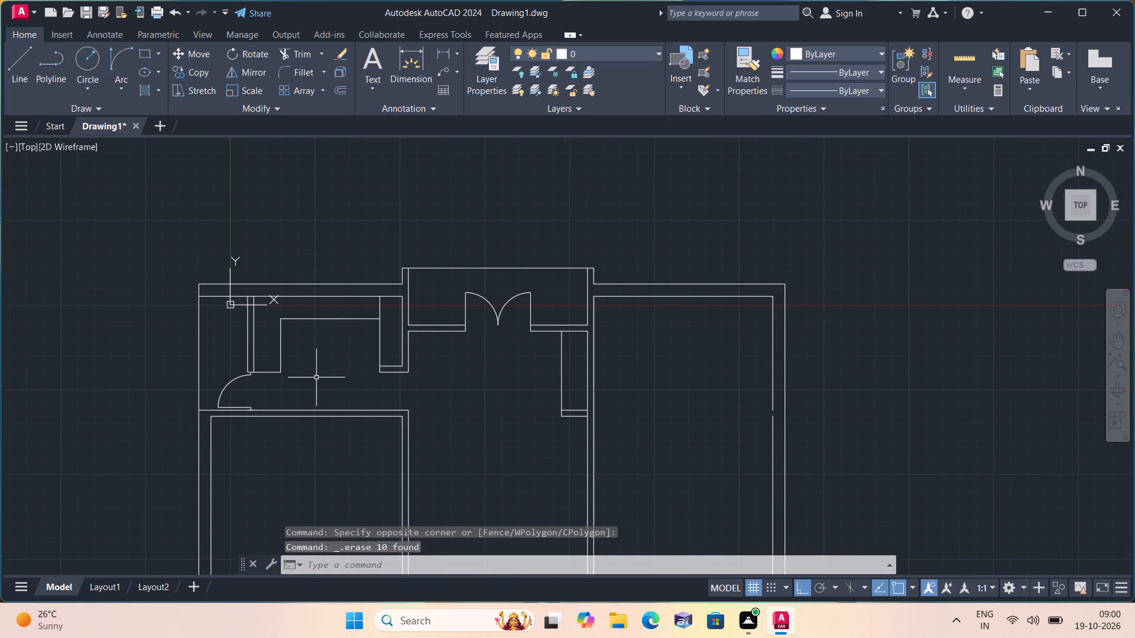
# Draw a short vertical line closing the gap in the right outer wall's inner face where the erased partition met it.
pyautogui.moveTo(348, 396); pyautogui.dragTo(188, 349, button='middle')
pyautogui.scroll(-1, 206, 350)
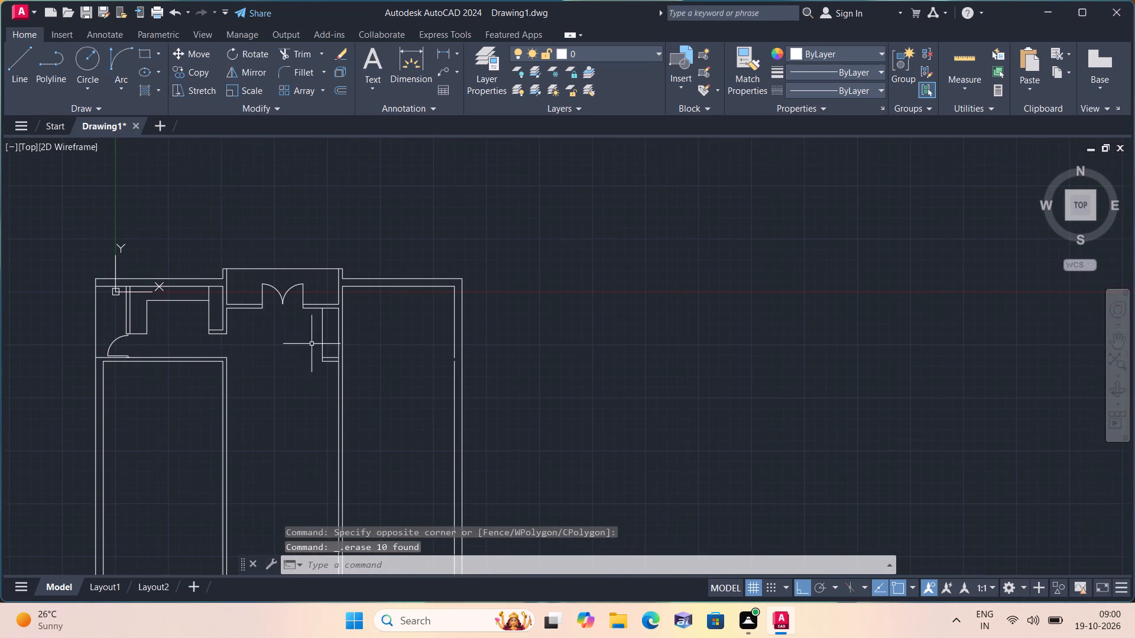
pyautogui.press('l')
pyautogui.press('space')
pyautogui.scroll(3, 444, 364)
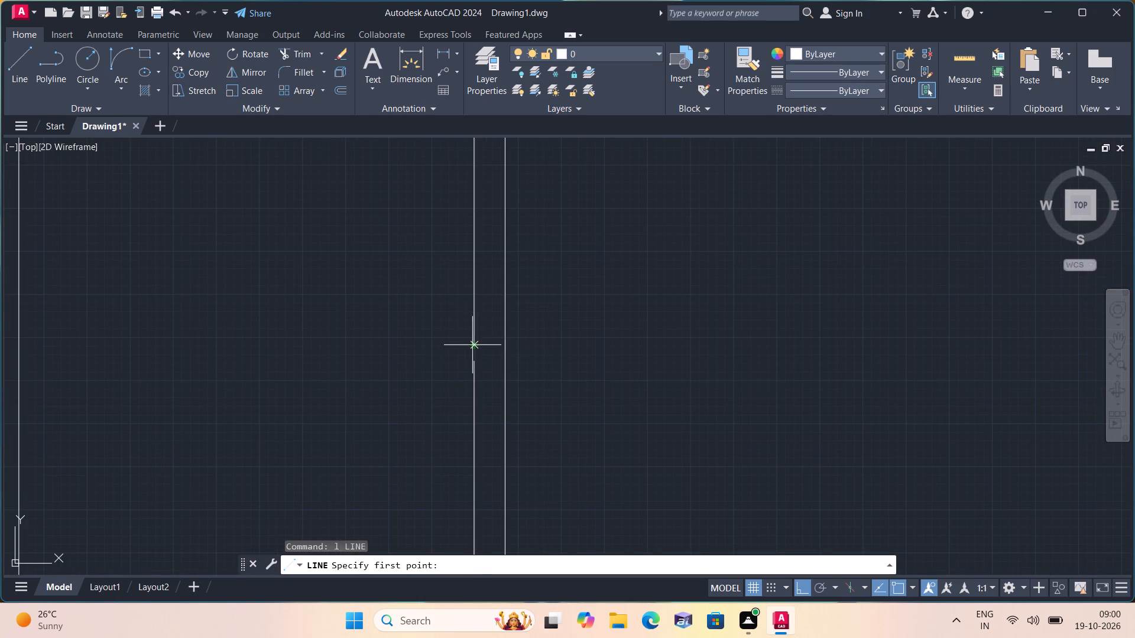
pyautogui.click(472, 345)
pyautogui.click(473, 356)
pyautogui.press('space')
pyautogui.scroll(-2, 468, 340)
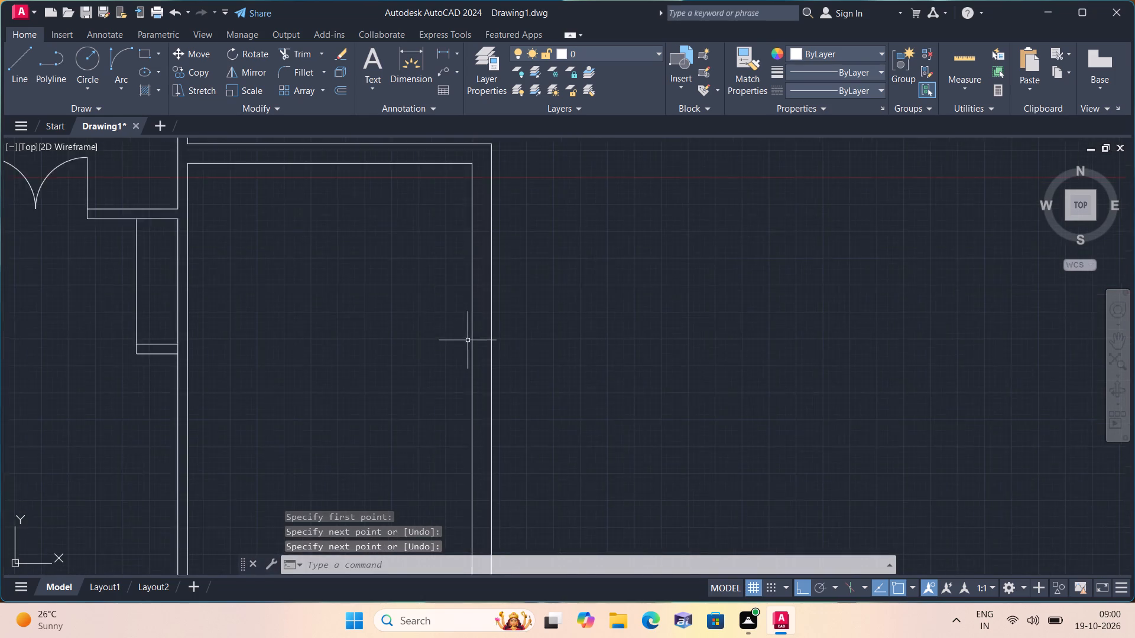
# Offset the top-right room's inner top wall line 10'9" downward for a new partition.
pyautogui.scroll(-1, 465, 341)
pyautogui.moveTo(429, 369); pyautogui.dragTo(377, 338, button='middle')
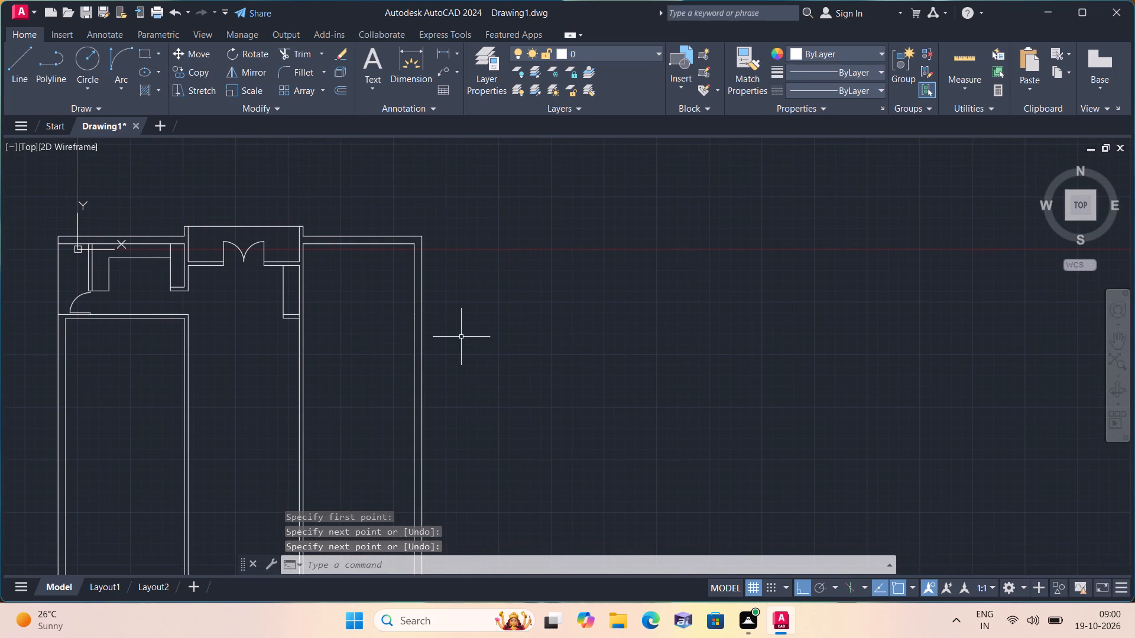
pyautogui.write('offset')
pyautogui.press('space')
pyautogui.scroll(-1, 461, 338)
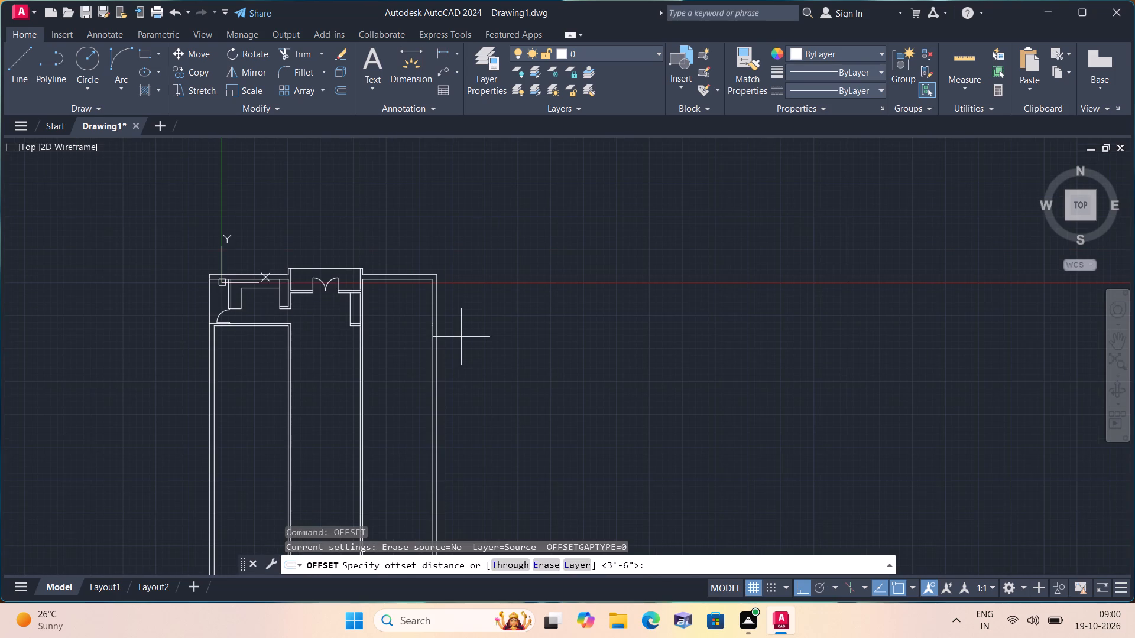
pyautogui.scroll(1, 460, 333)
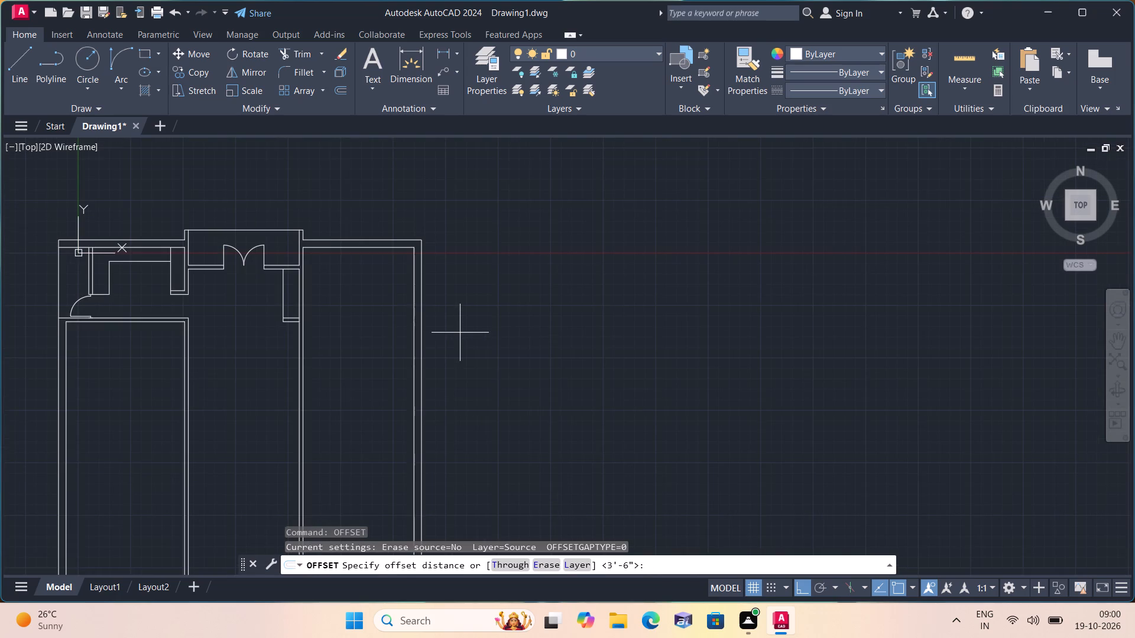
pyautogui.scroll(-1, 460, 333)
pyautogui.scroll(1, 460, 333)
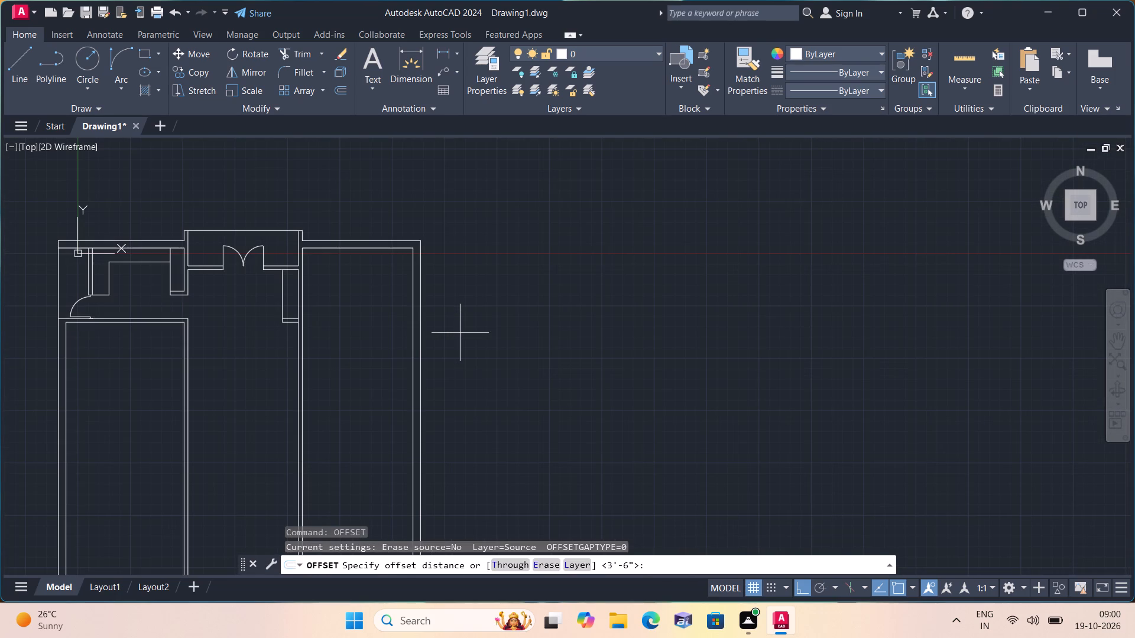
pyautogui.write('10\'9"')
pyautogui.press('space')
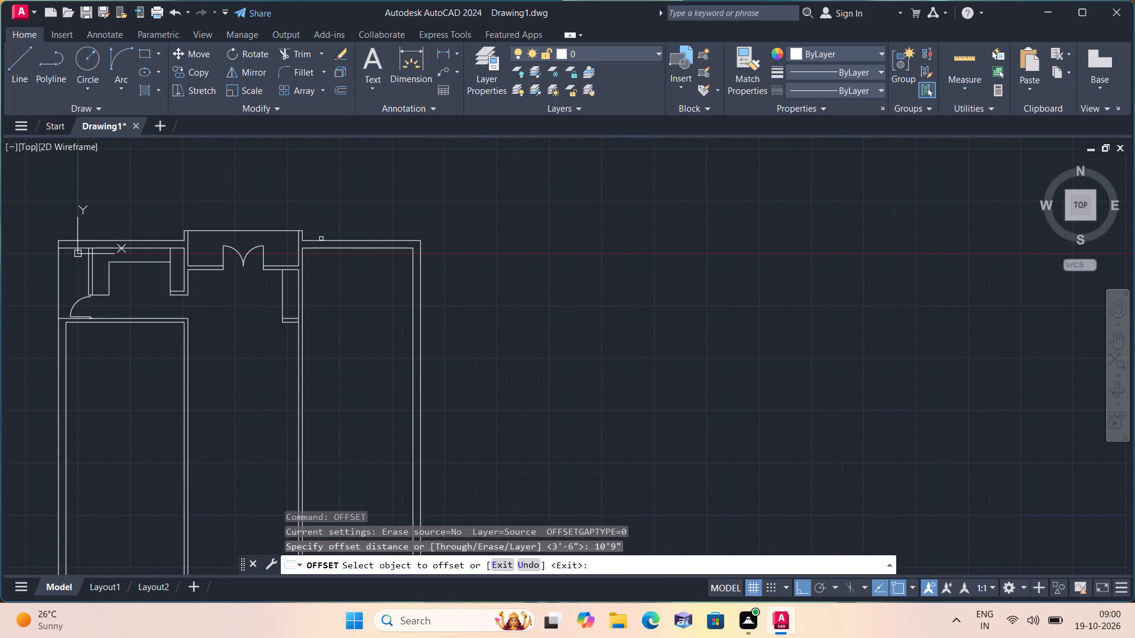
pyautogui.click(327, 247)
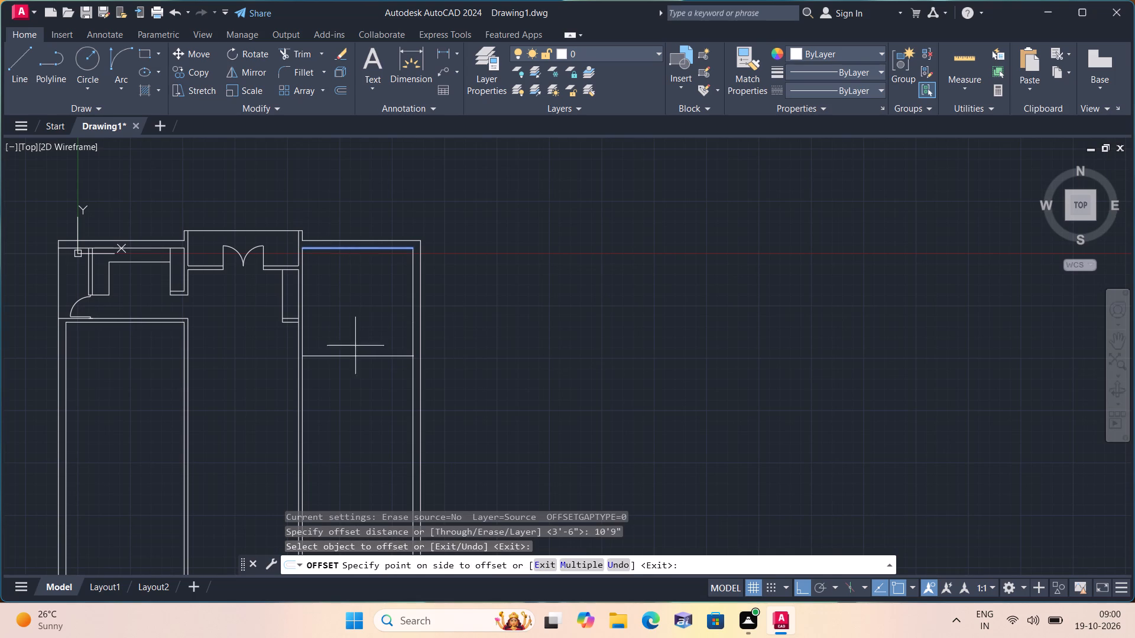
pyautogui.click(363, 374)
pyautogui.press('space')
# Offset the new partition line 4.5" downward to give the partition its thickness.
pyautogui.press('space')
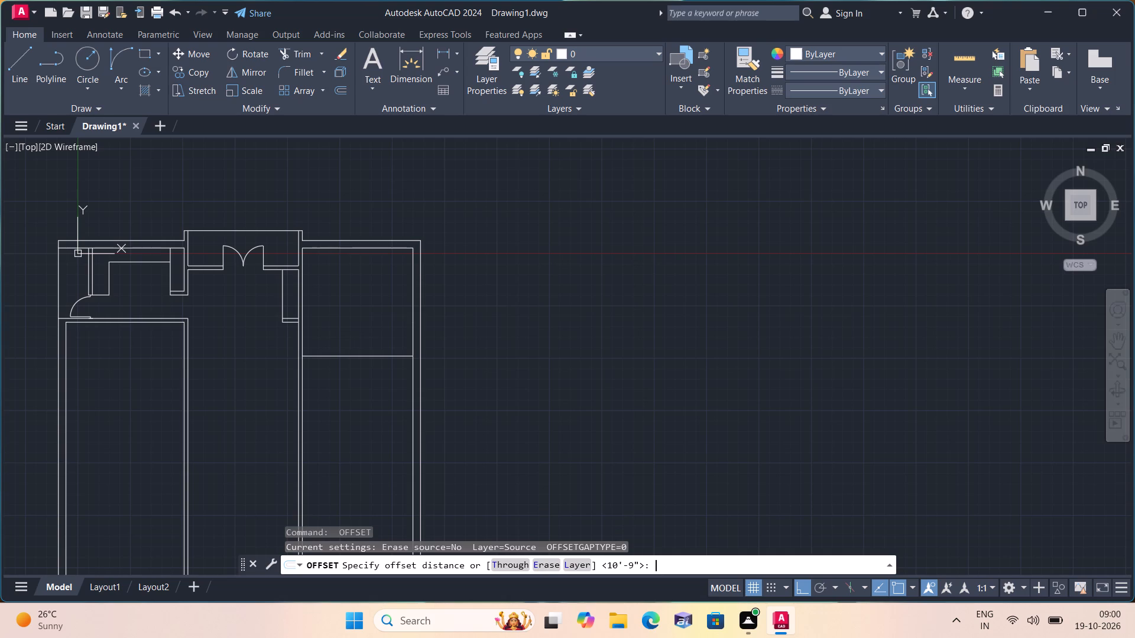
pyautogui.write('4.5"')
pyautogui.press('space')
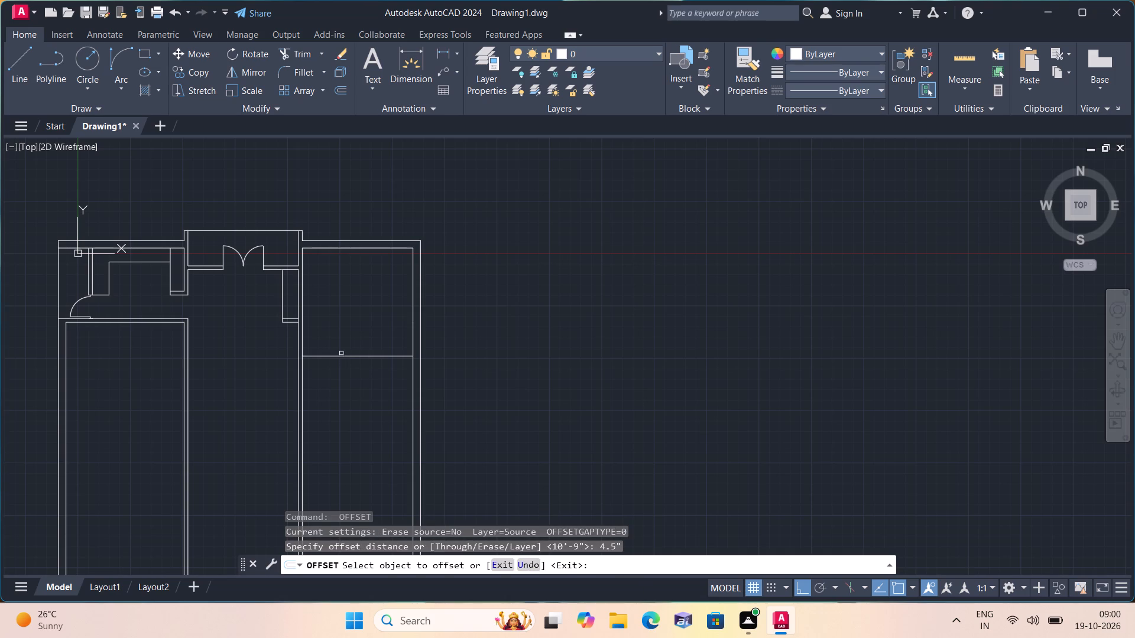
pyautogui.click(341, 354)
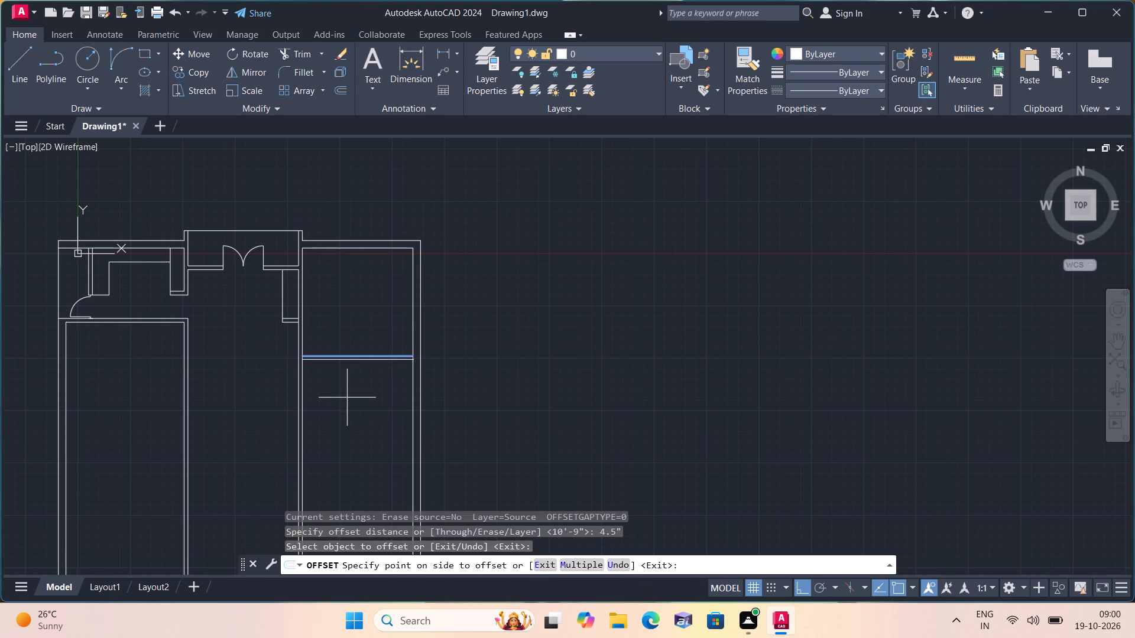
pyautogui.click(347, 398)
pyautogui.press('space')
# Offset the lower line of the partition below the top-right room 4' downward to start a second partition.
pyautogui.press('space')
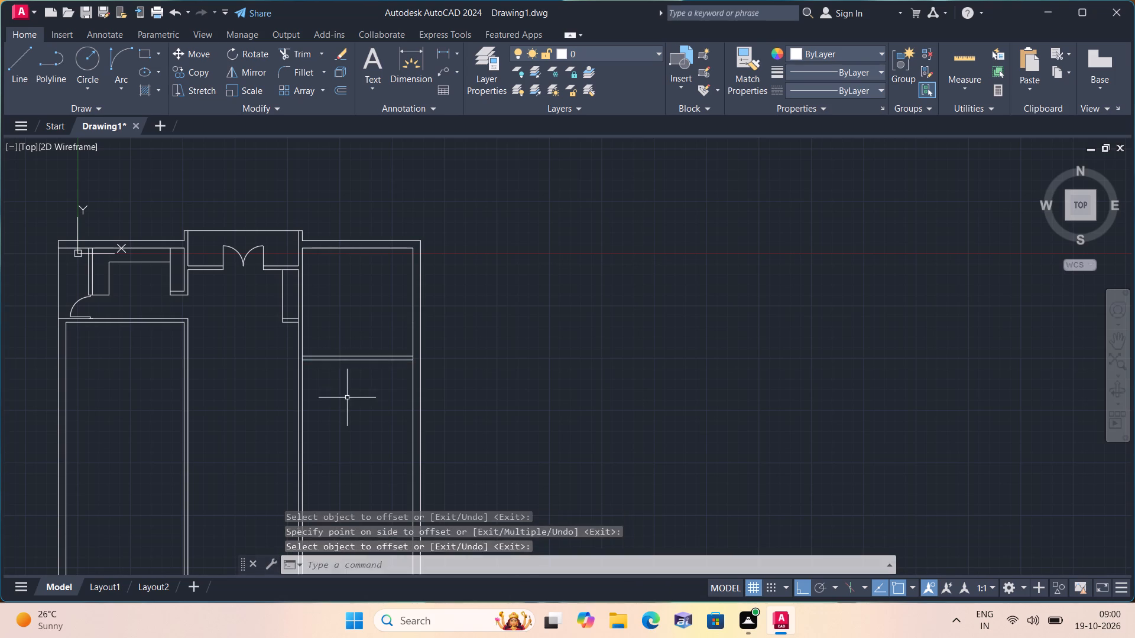
pyautogui.write("4'")
pyautogui.press('space')
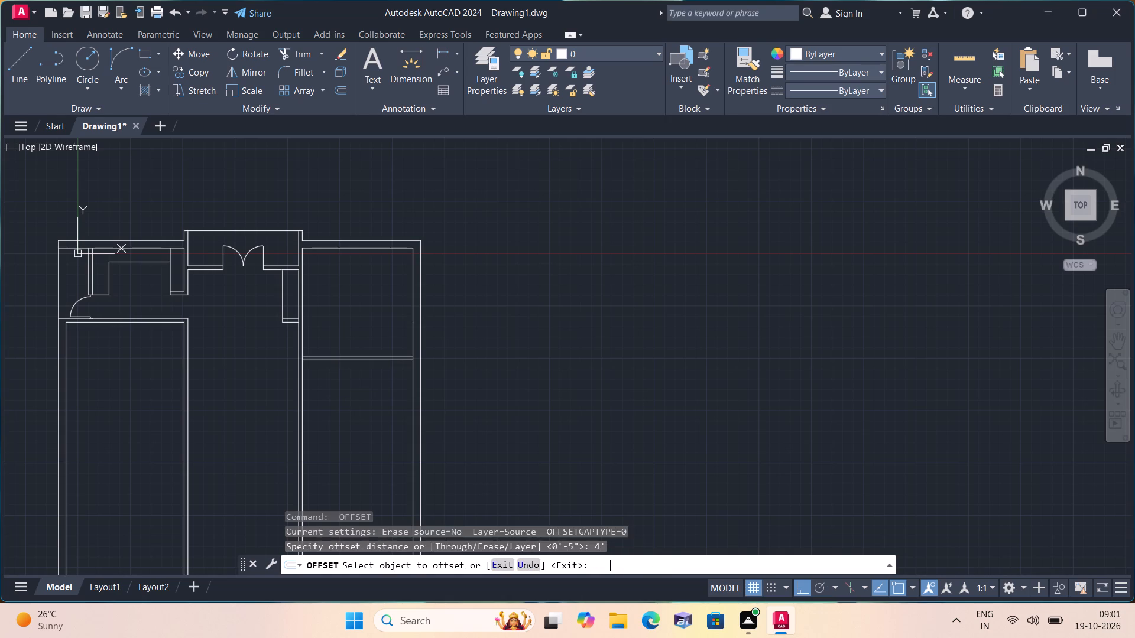
pyautogui.scroll(1, 347, 398)
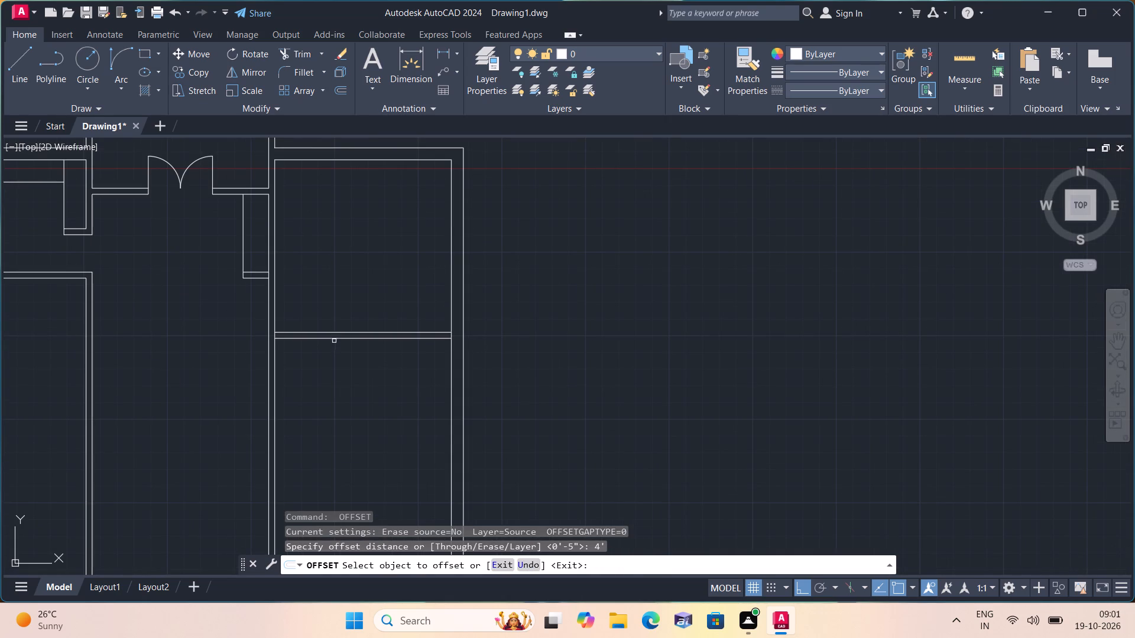
pyautogui.click(335, 338)
pyautogui.click(380, 460)
pyautogui.moveTo(362, 447); pyautogui.dragTo(301, 334, button='middle')
pyautogui.scroll(-1, 324, 398)
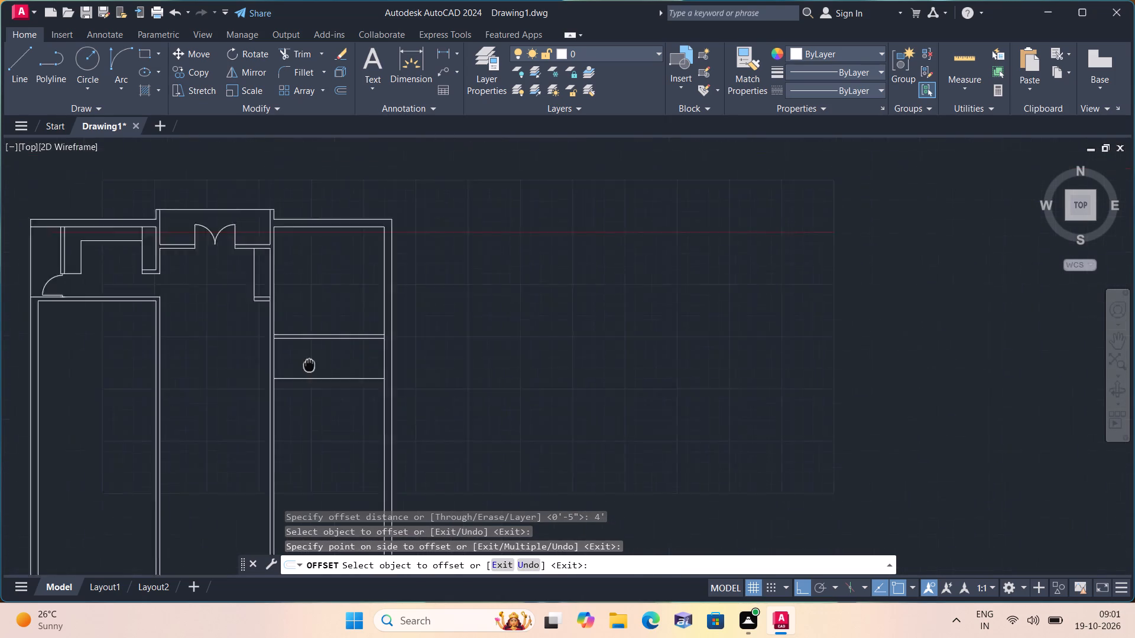
pyautogui.moveTo(301, 334); pyautogui.dragTo(301, 330, button='middle')
pyautogui.scroll(-1, 301, 330)
pyautogui.press('space')
# Offset the second partition's line 4.5" downward to give that partition its thickness.
pyautogui.press('space')
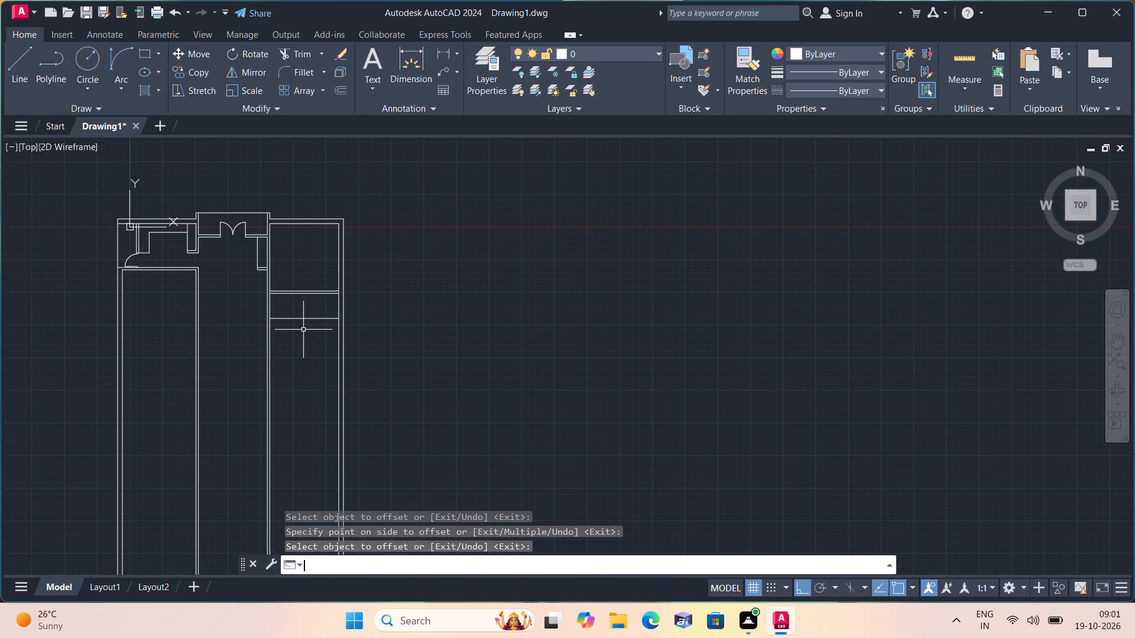
pyautogui.write('4.5"')
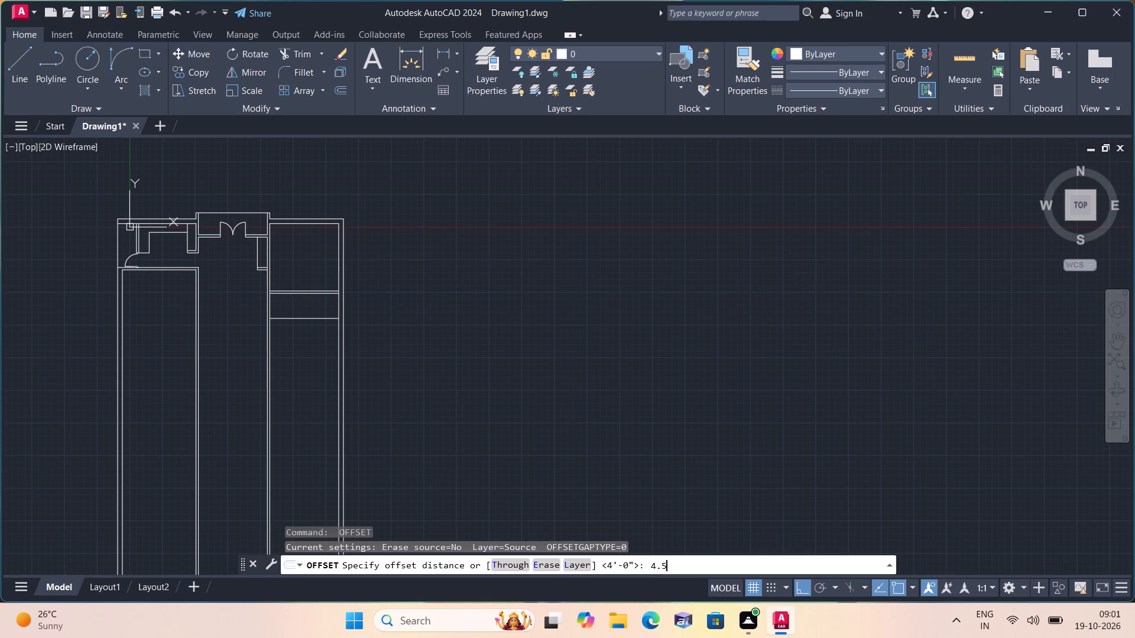
pyautogui.press('space')
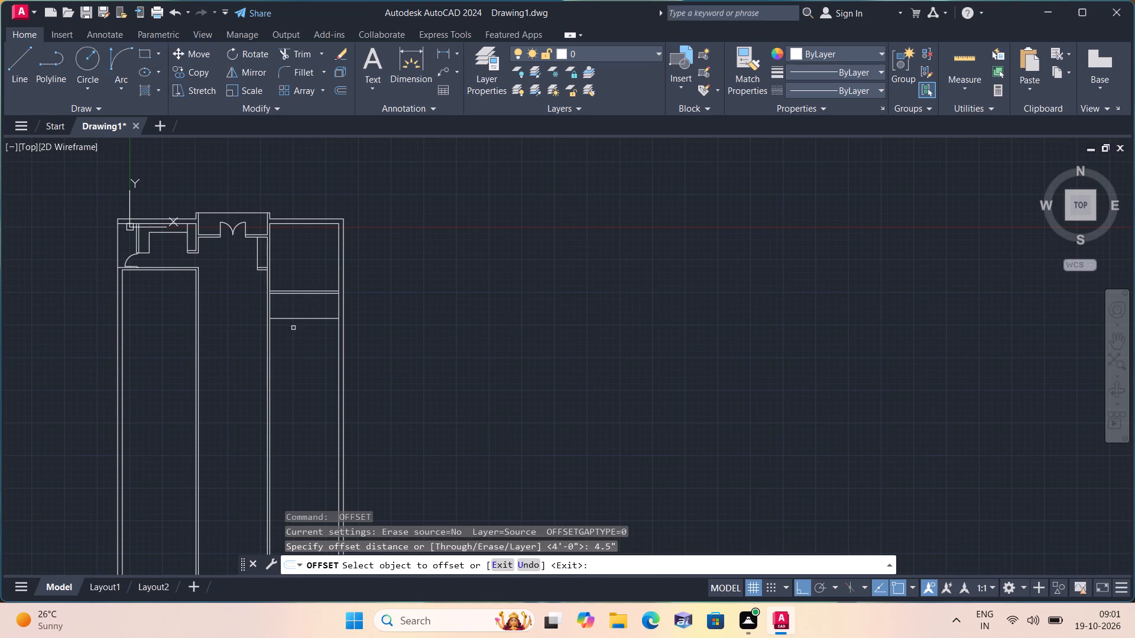
pyautogui.click(293, 318)
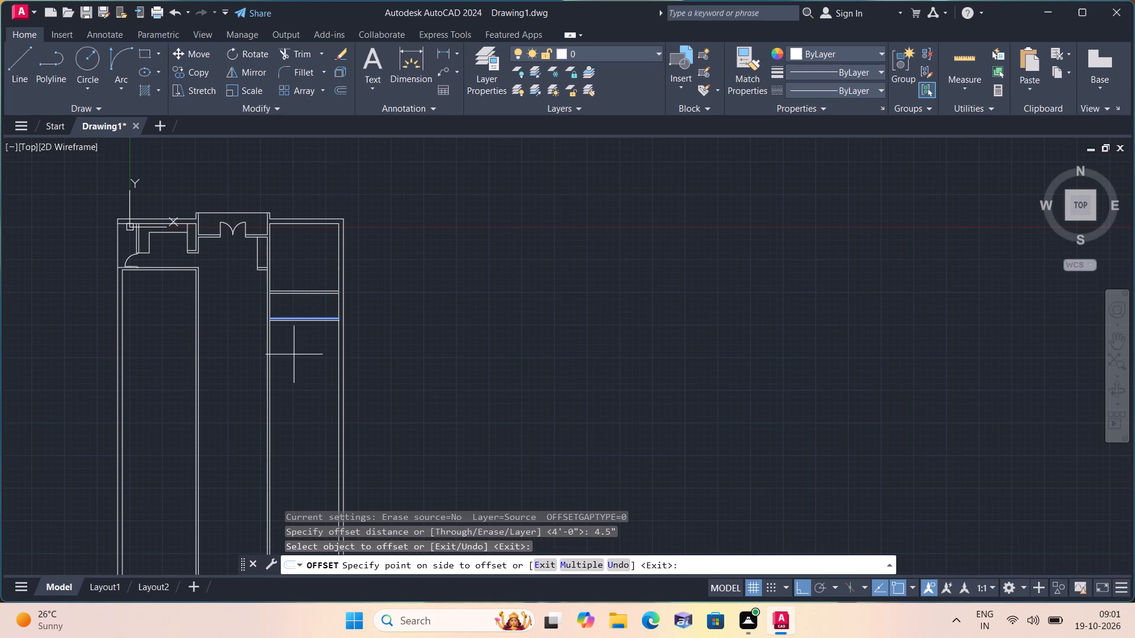
pyautogui.click(293, 356)
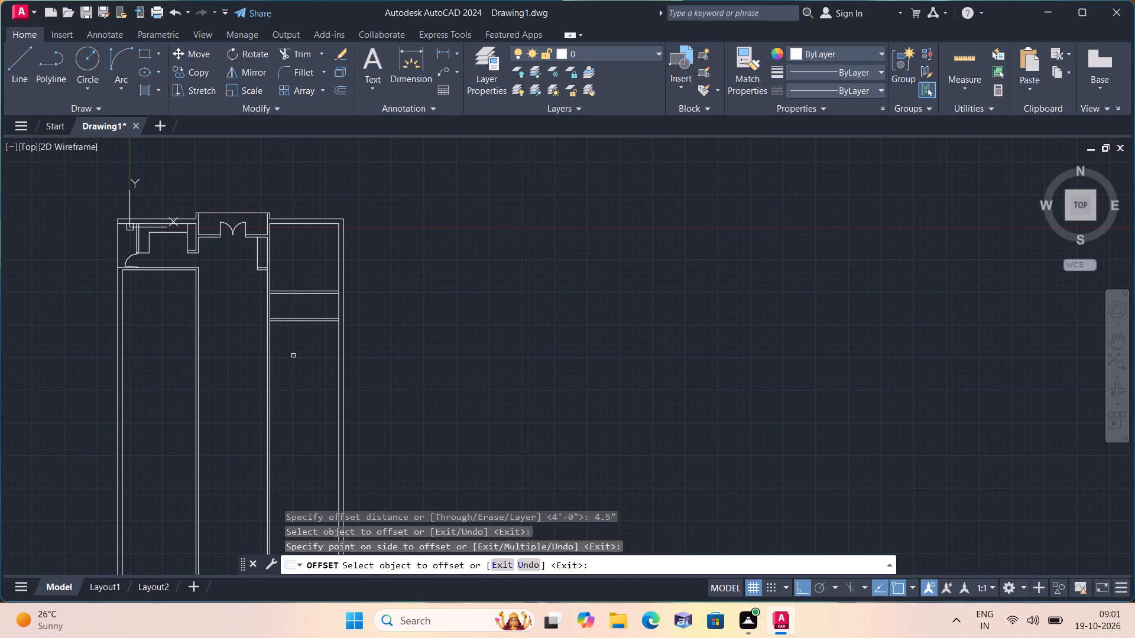
pyautogui.press('space')
# Offset the second partition's lower line 10'4.5" downward to mark the next room's bottom wall.
pyautogui.press('space')
pyautogui.write('10\'4.5"')
pyautogui.press('space')
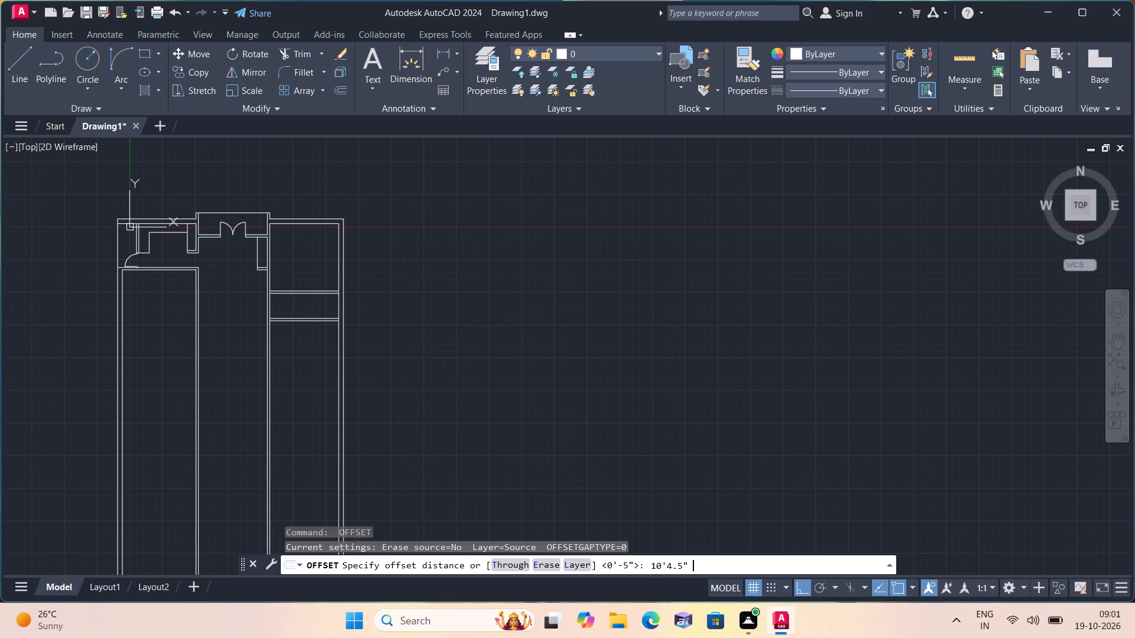
pyautogui.scroll(1, 300, 315)
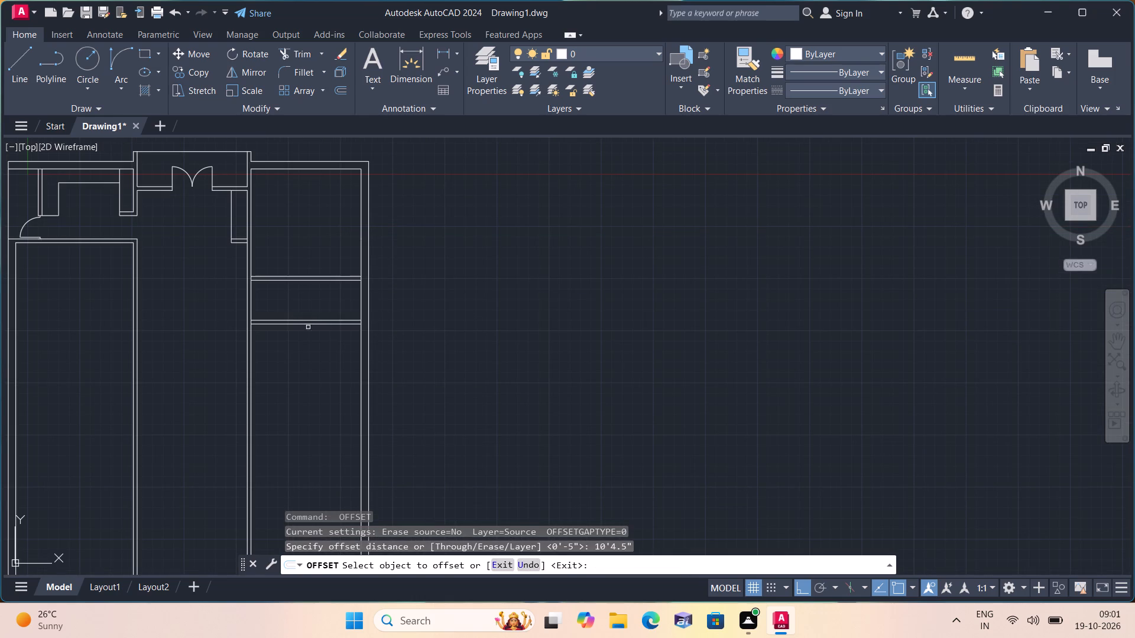
pyautogui.click(308, 325)
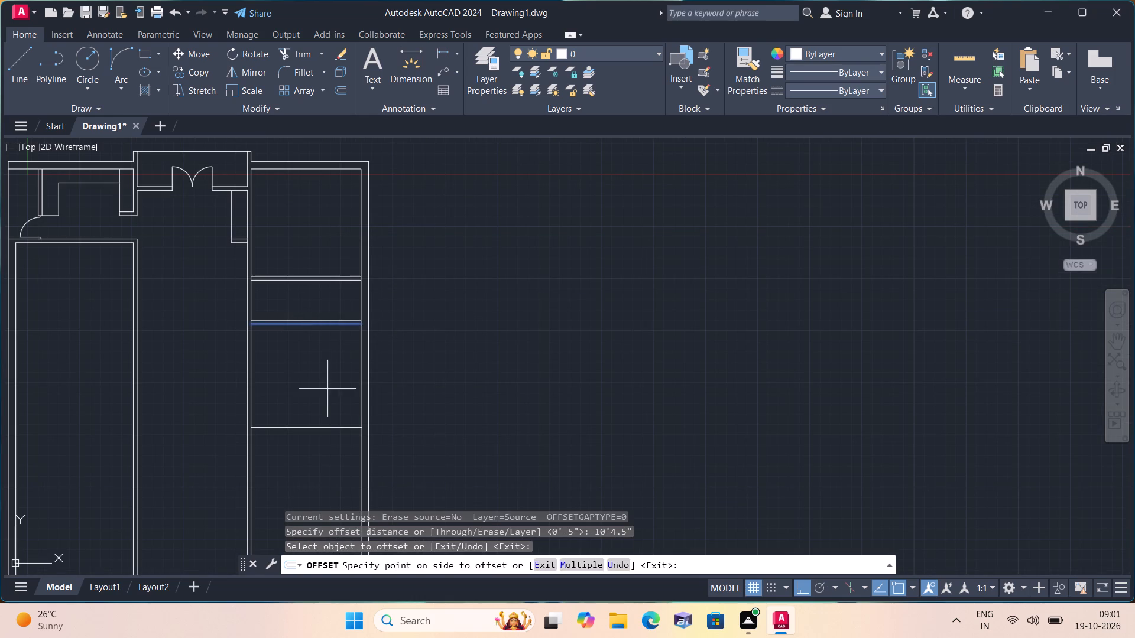
pyautogui.click(336, 415)
pyautogui.scroll(-1, 295, 359)
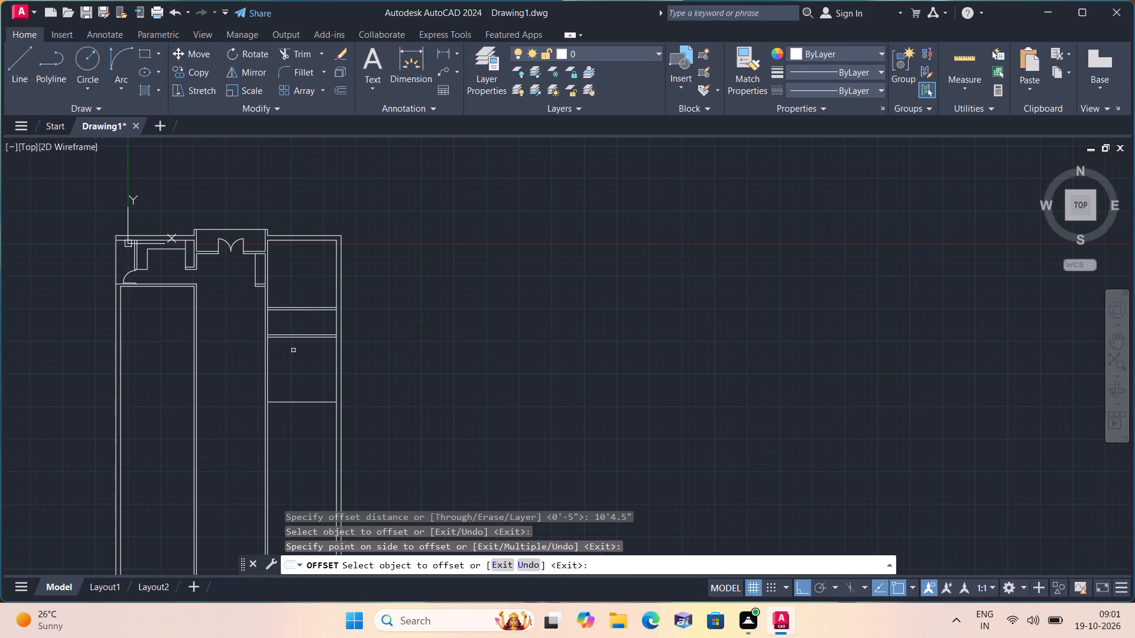
pyautogui.scroll(-1, 293, 350)
pyautogui.press('space')
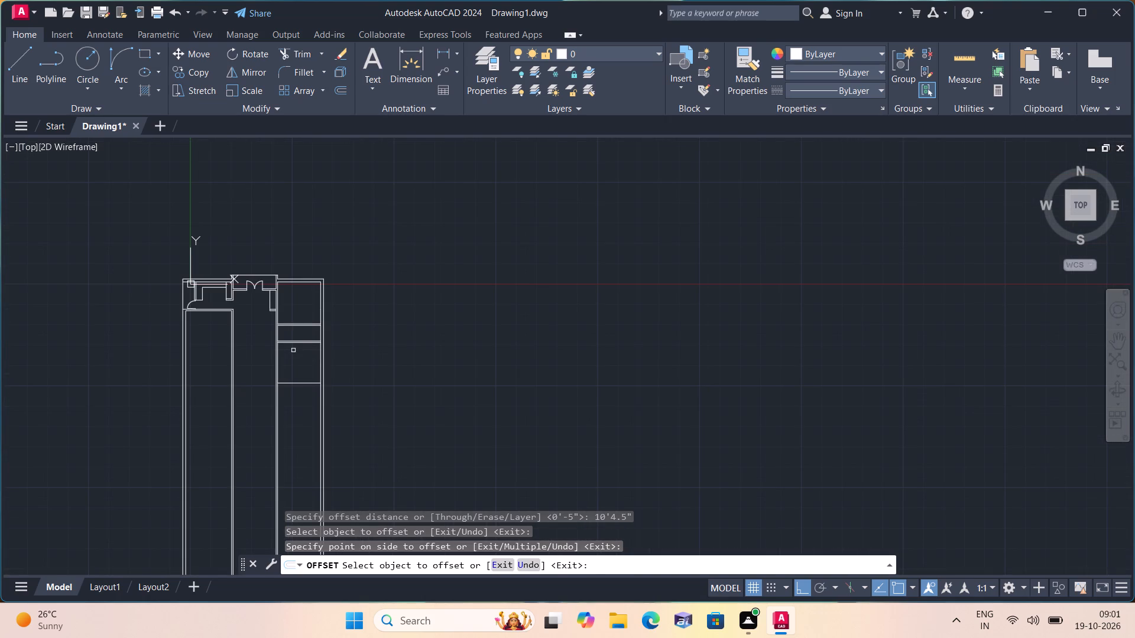
# Offset the newest horizontal wall line in the right-hand strip 9" downward to form a 9" cross wall.
pyautogui.press('space')
pyautogui.write('9"')
pyautogui.press('space')
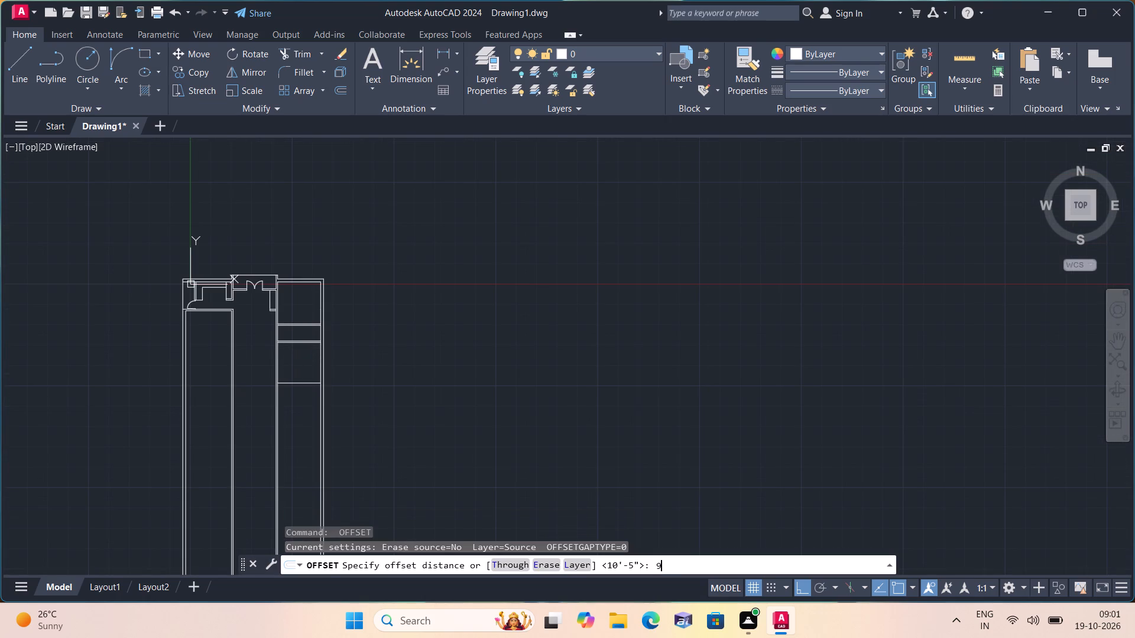
pyautogui.click(306, 383)
pyautogui.click(312, 443)
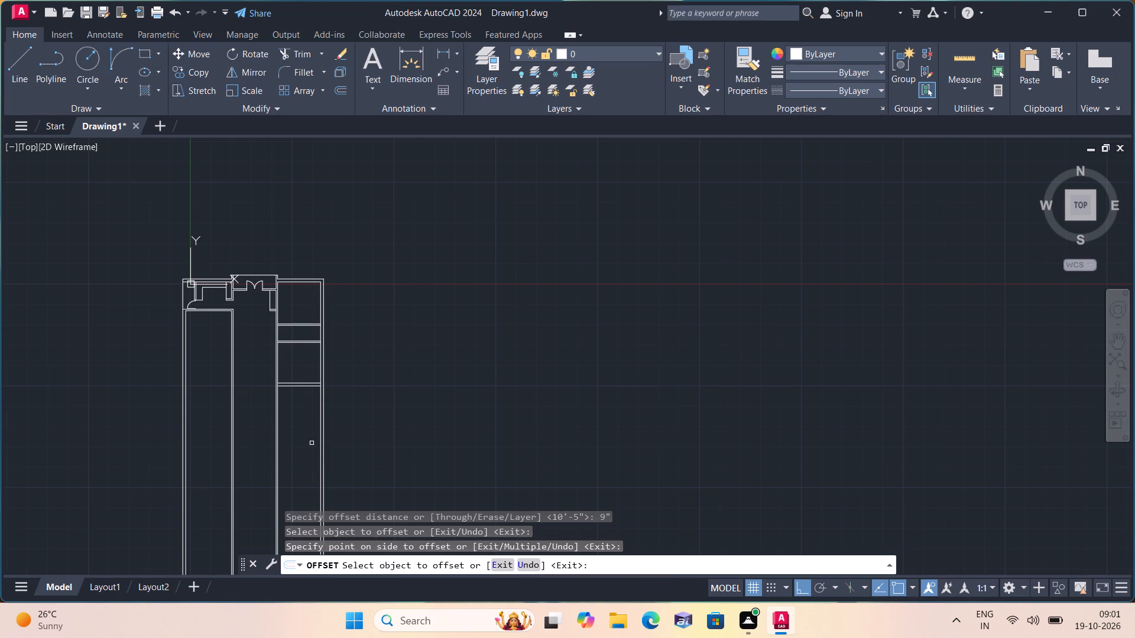
pyautogui.press('space')
# Offset the 9" cross wall's lower line 10'9" downward to mark the partition below the next room.
pyautogui.press('space')
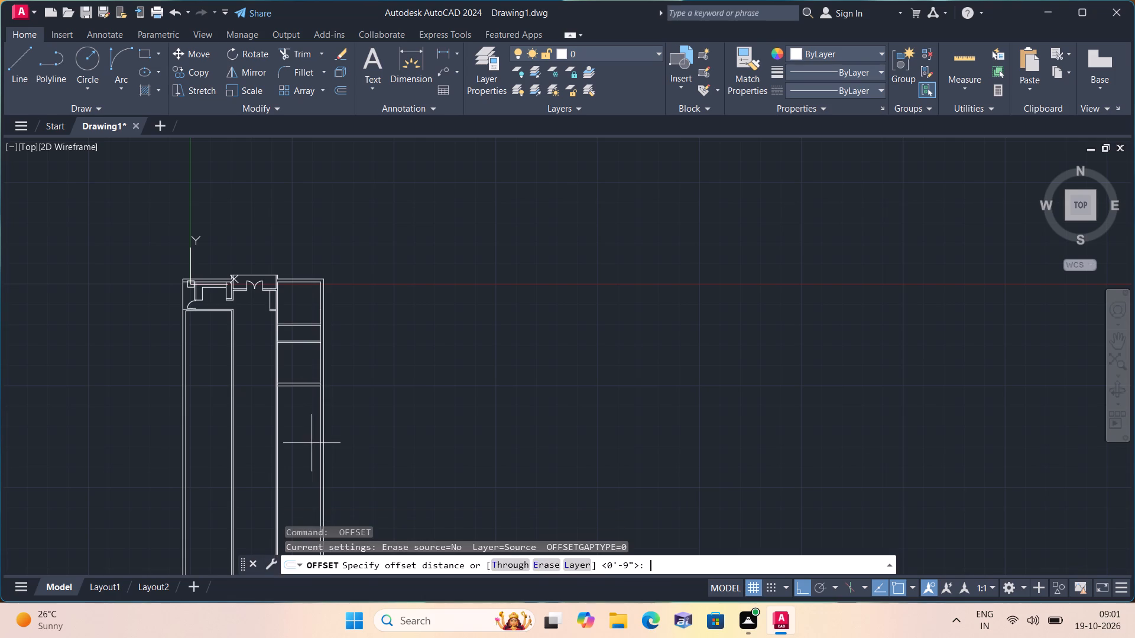
pyautogui.write('10\'9"')
pyautogui.press('space')
pyautogui.scroll(1, 312, 444)
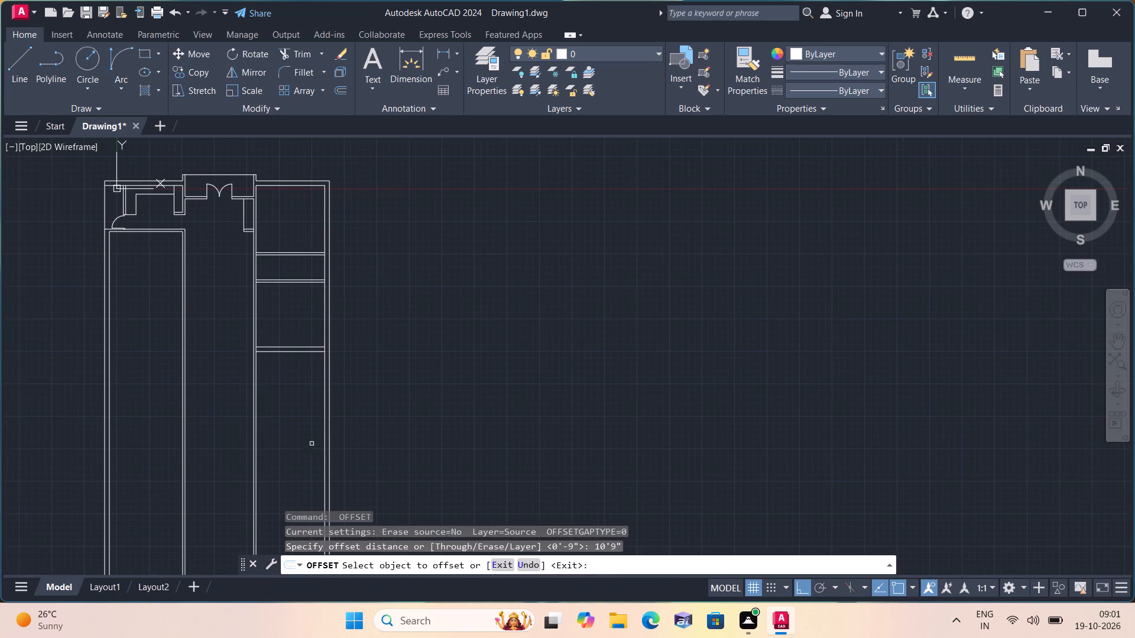
pyautogui.scroll(1, 295, 342)
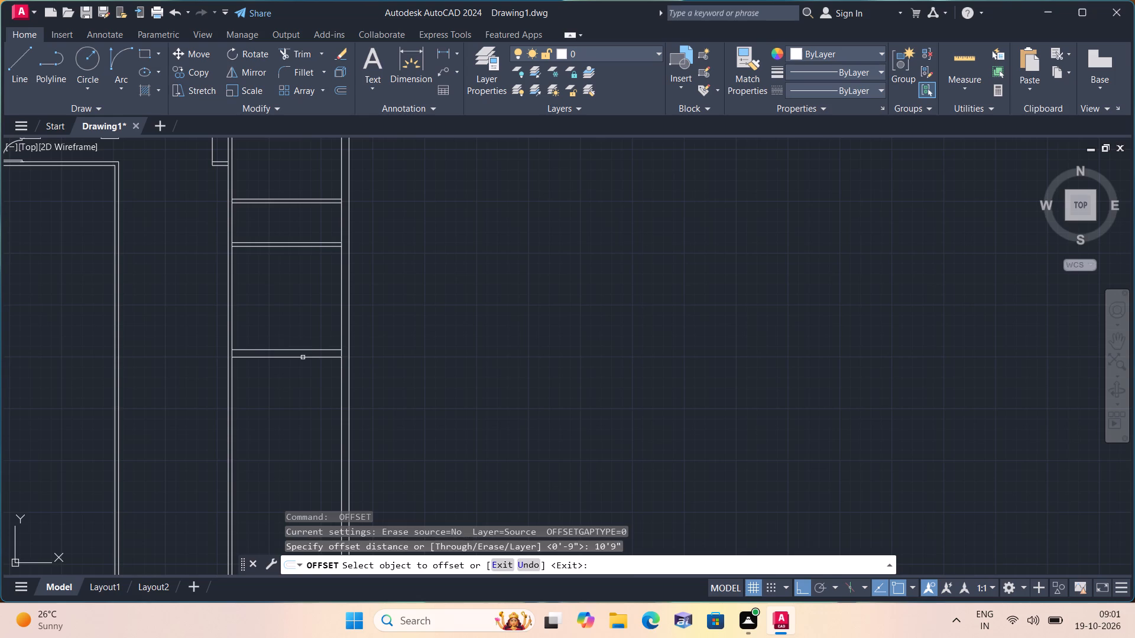
pyautogui.click(303, 357)
pyautogui.click(317, 431)
pyautogui.moveTo(314, 429); pyautogui.dragTo(283, 339, button='middle')
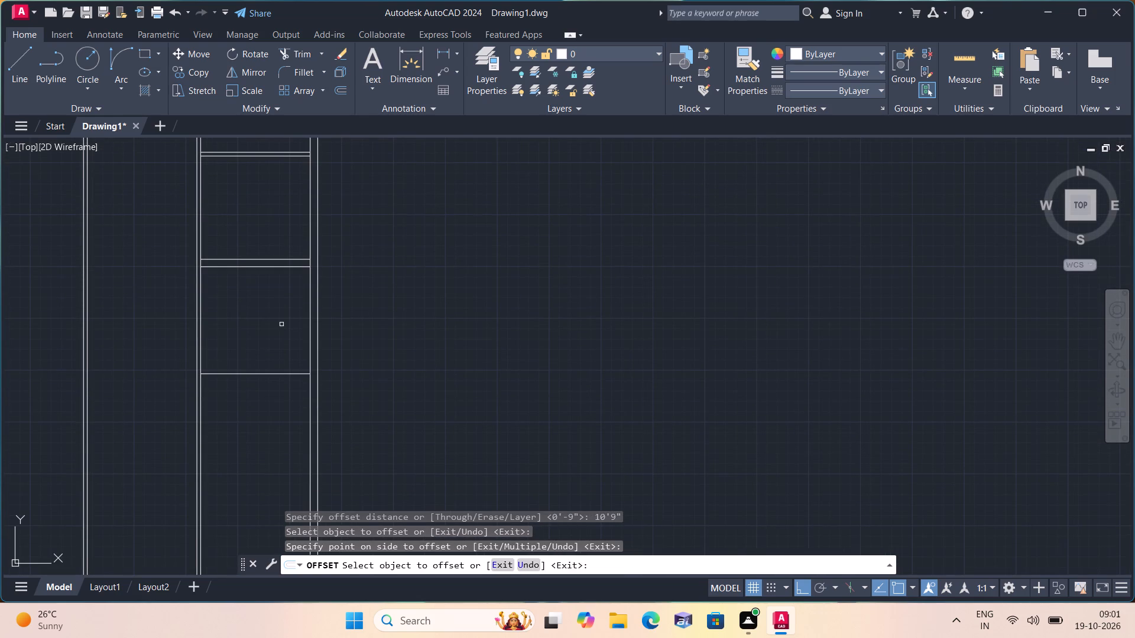
pyautogui.press('space')
# Offset the partition line below the 9" cross wall 4.5" downward to give the partition its thickness.
pyautogui.press('space')
pyautogui.write('4.5"')
pyautogui.press('space')
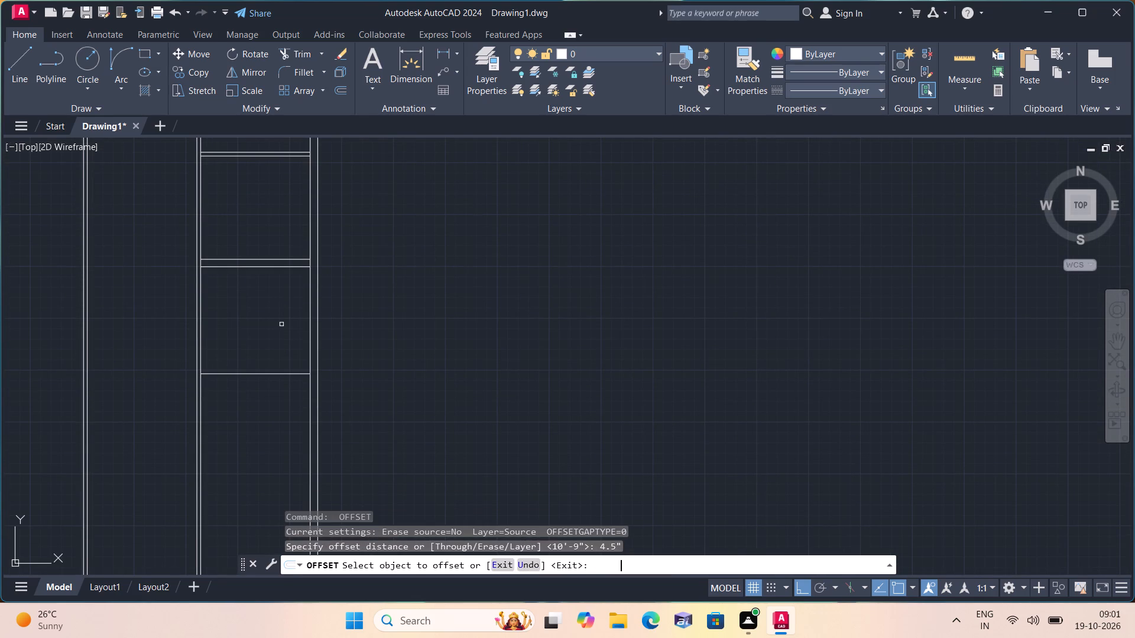
pyautogui.click(280, 377)
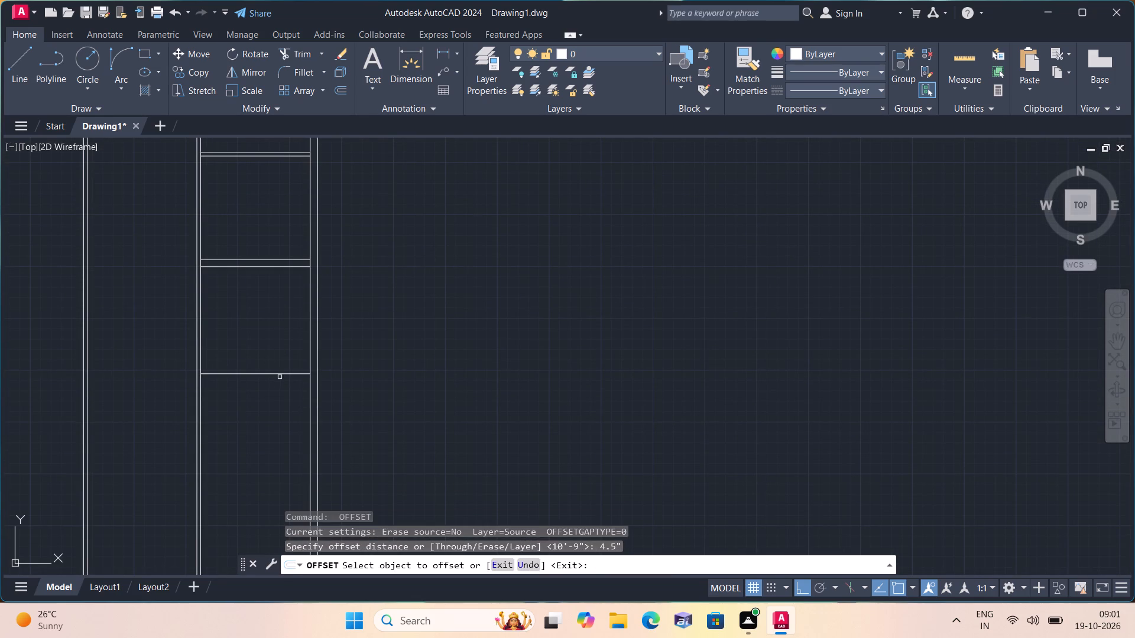
pyautogui.click(278, 375)
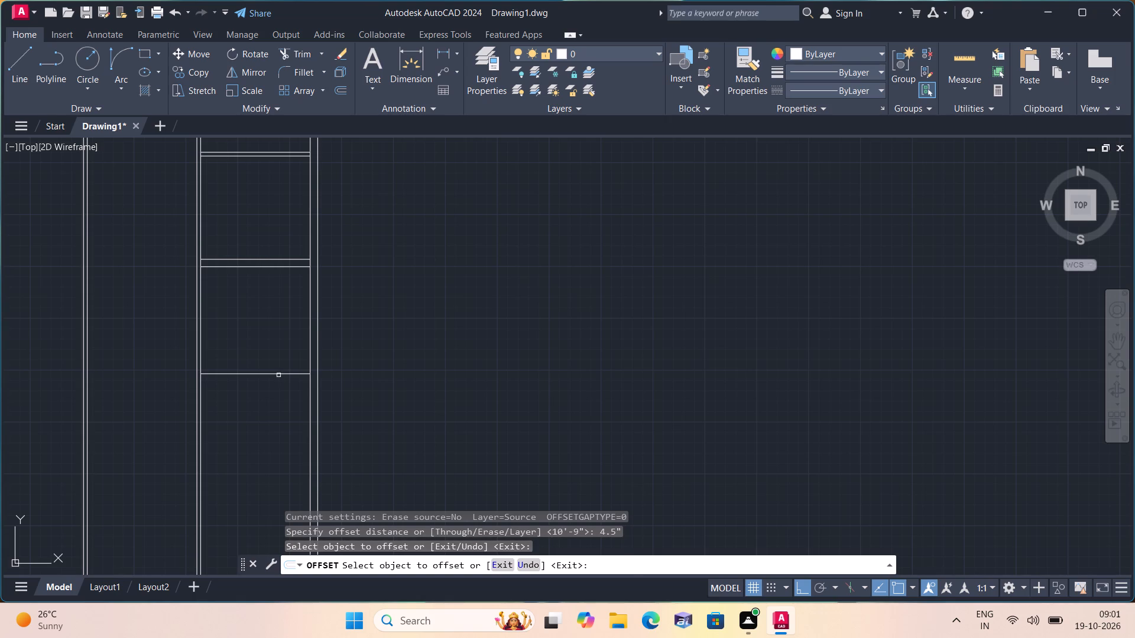
pyautogui.click(282, 392)
pyautogui.press('space')
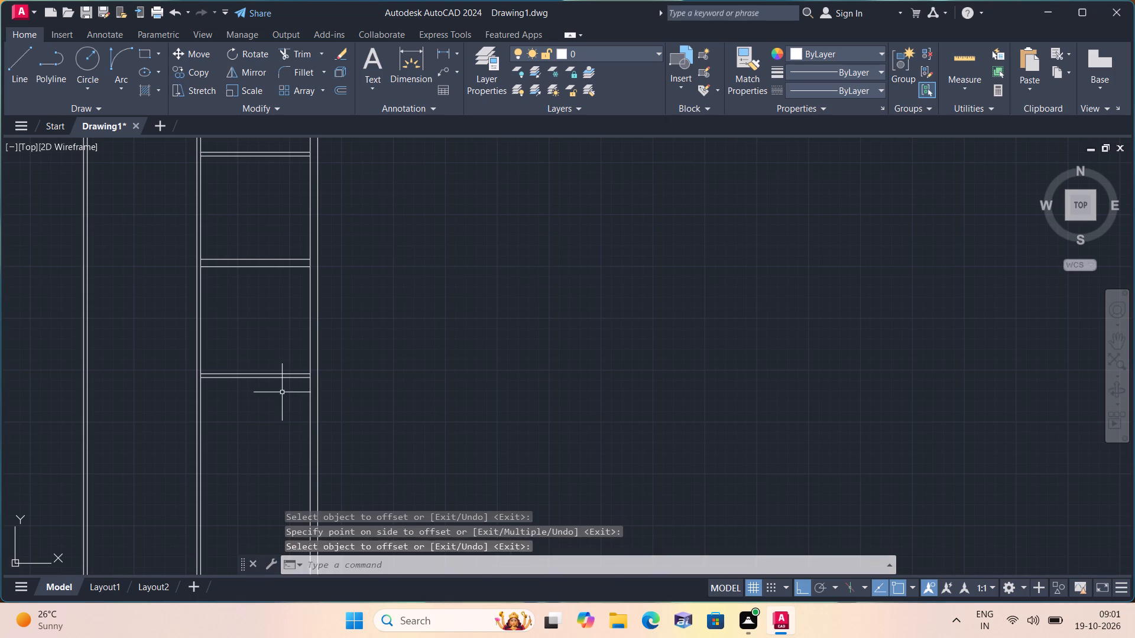
# Offset the lower line of the partition beneath the 9" cross wall's room 4' downward for another partition.
pyautogui.press('space')
pyautogui.write("4'")
pyautogui.press('space')
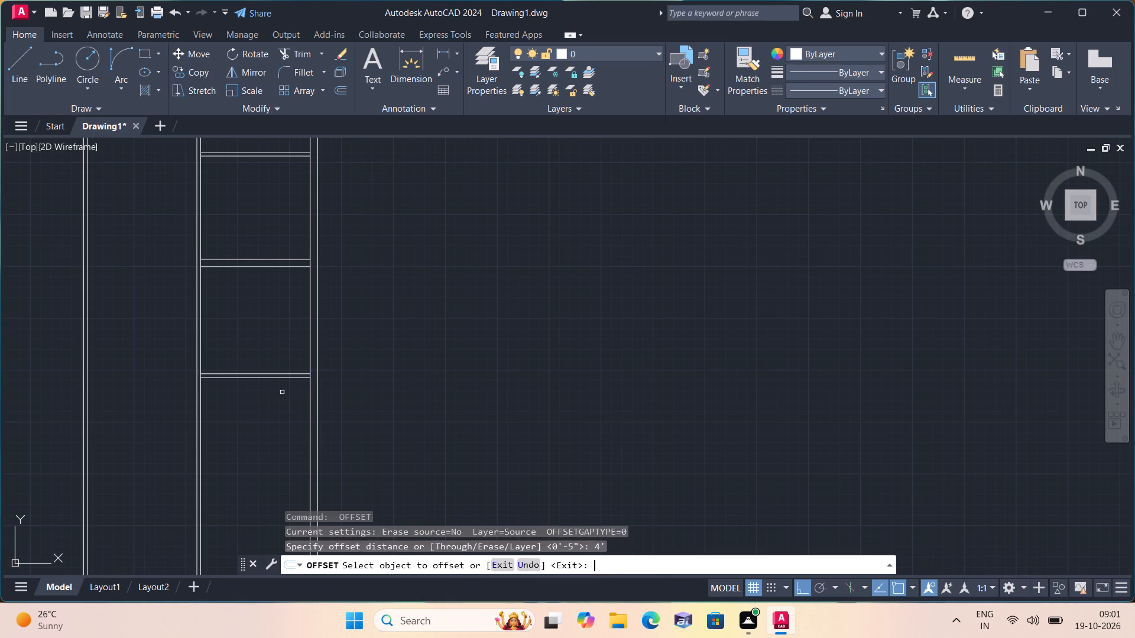
pyautogui.scroll(2, 282, 391)
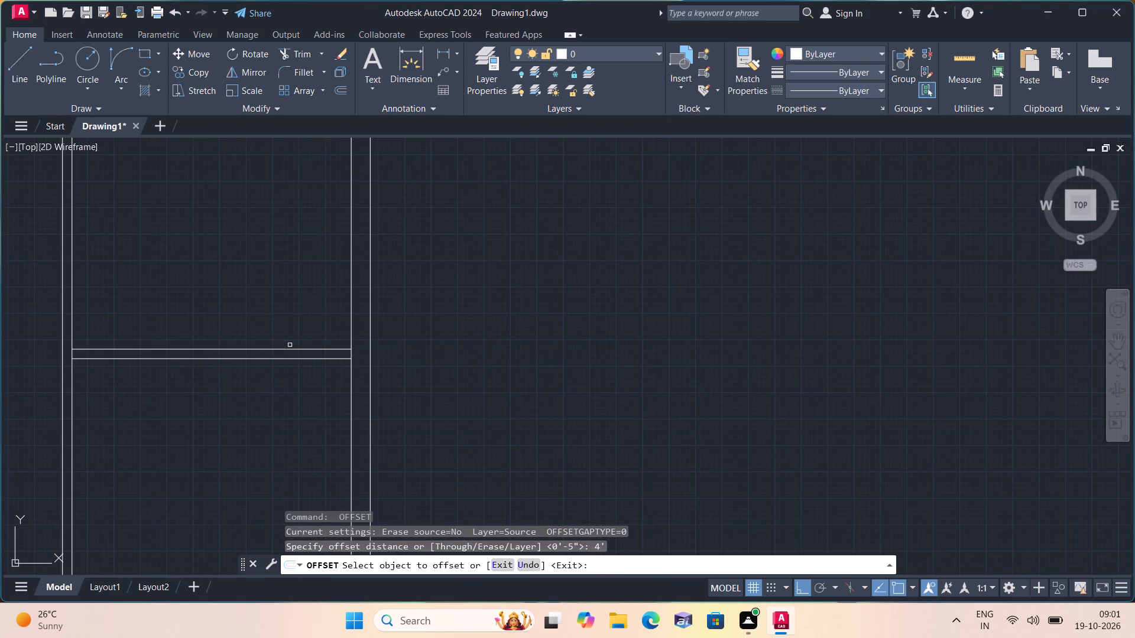
pyautogui.click(293, 357)
pyautogui.click(307, 421)
pyautogui.scroll(-1, 299, 420)
pyautogui.moveTo(297, 419); pyautogui.dragTo(293, 416, button='middle')
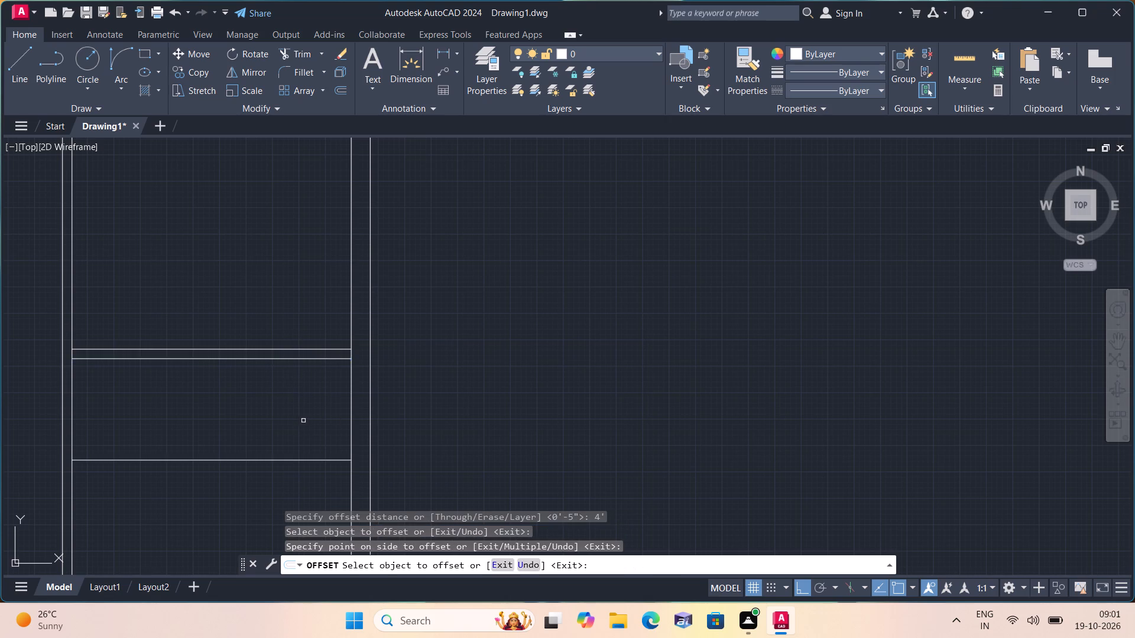
pyautogui.moveTo(293, 416); pyautogui.dragTo(229, 308, button='middle')
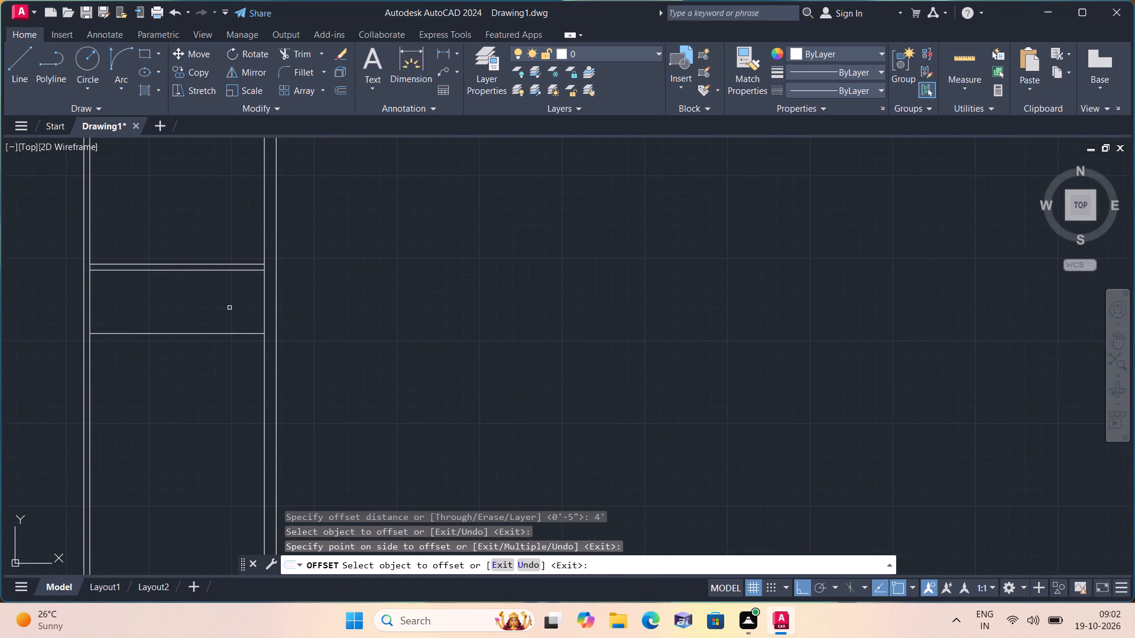
pyautogui.press('space')
# Offset the lowest horizontal partition line in the right-hand strip 4.5" downward to give that partition its thickness.
pyautogui.press('space')
pyautogui.write('4.5"')
pyautogui.press('space')
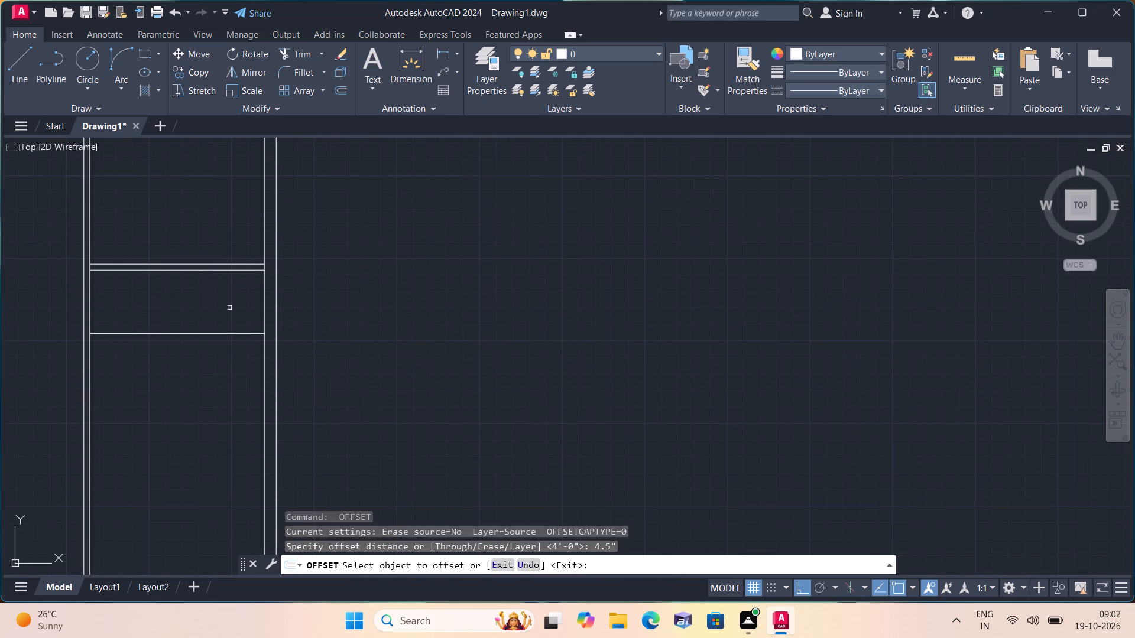
pyautogui.click(220, 334)
pyautogui.click(225, 364)
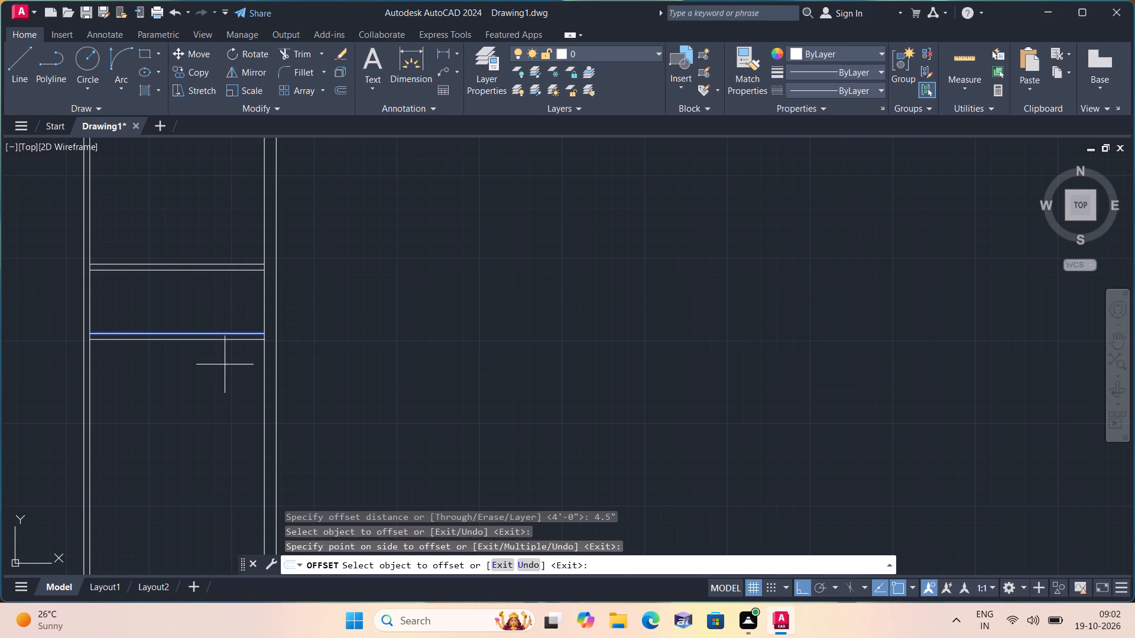
pyautogui.press('space')
# Offset the lowest partition's bottom line 10'4.5" downward to mark the end of the next right-hand room.
pyautogui.press('space')
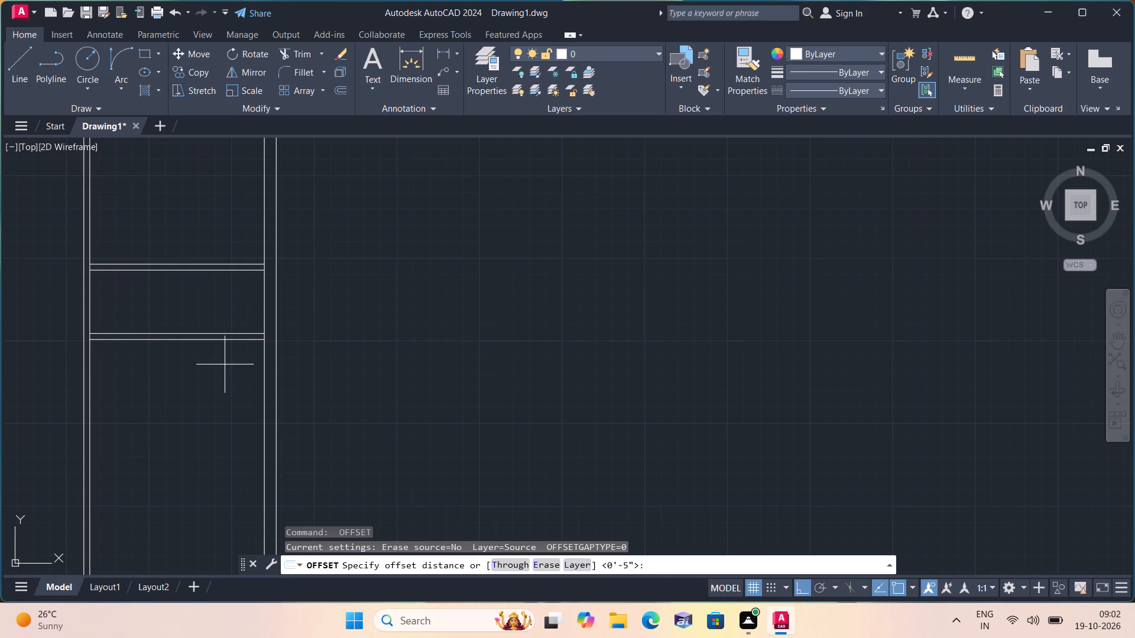
pyautogui.write('10\'4.5"')
pyautogui.press('space')
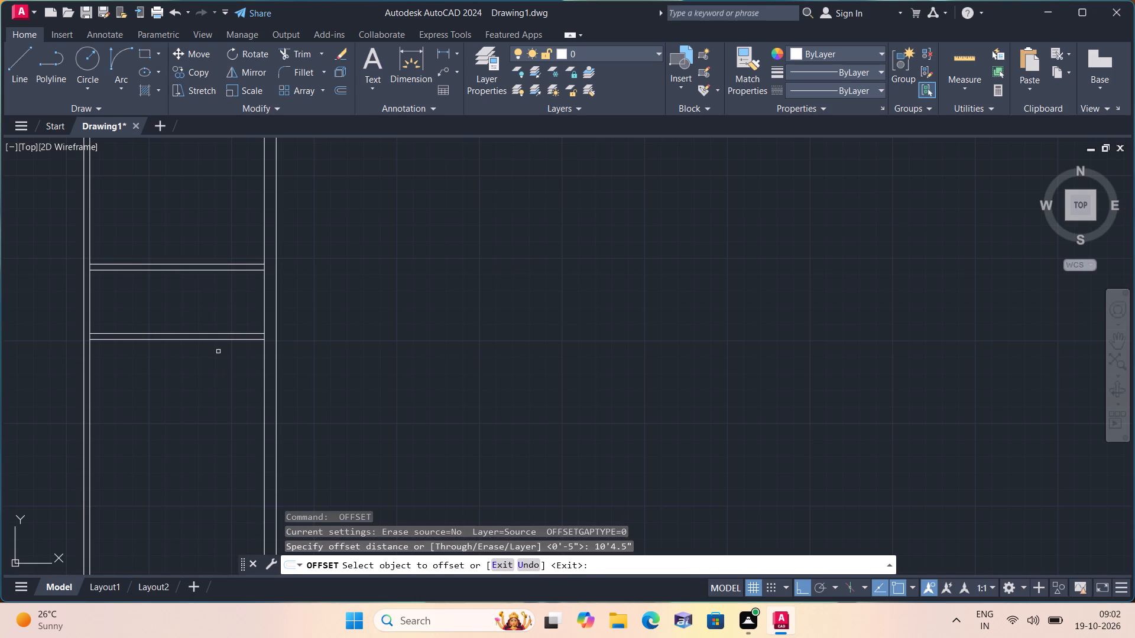
pyautogui.scroll(1, 210, 330)
pyautogui.click(213, 344)
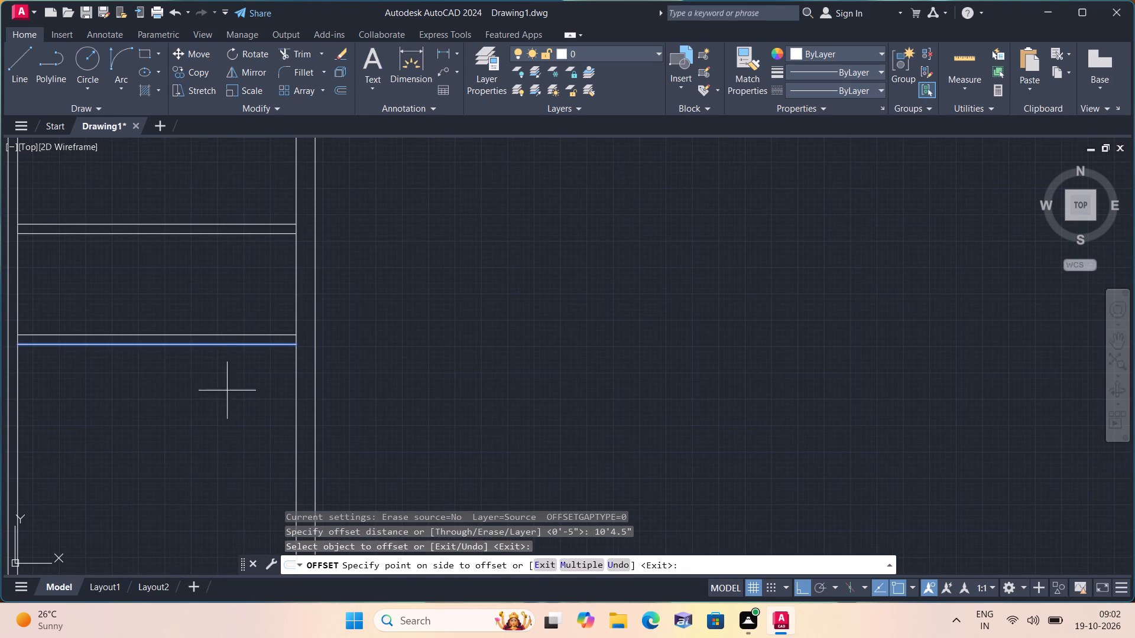
pyautogui.click(239, 415)
pyautogui.scroll(-2, 239, 415)
pyautogui.moveTo(226, 424); pyautogui.dragTo(197, 349, button='middle')
pyautogui.scroll(-1, 197, 349)
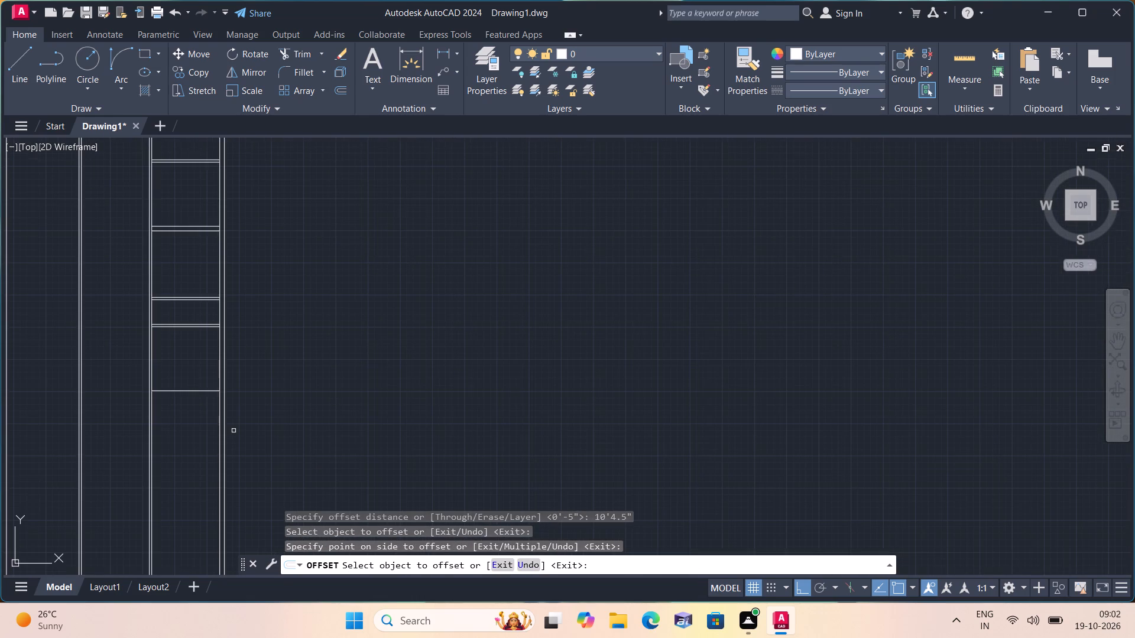
# Offset the lowest line of the right-hand strip 9" downward to give the bottom outer wall its thickness.
pyautogui.press('space')
pyautogui.press('space')
pyautogui.write('9"')
pyautogui.press('space')
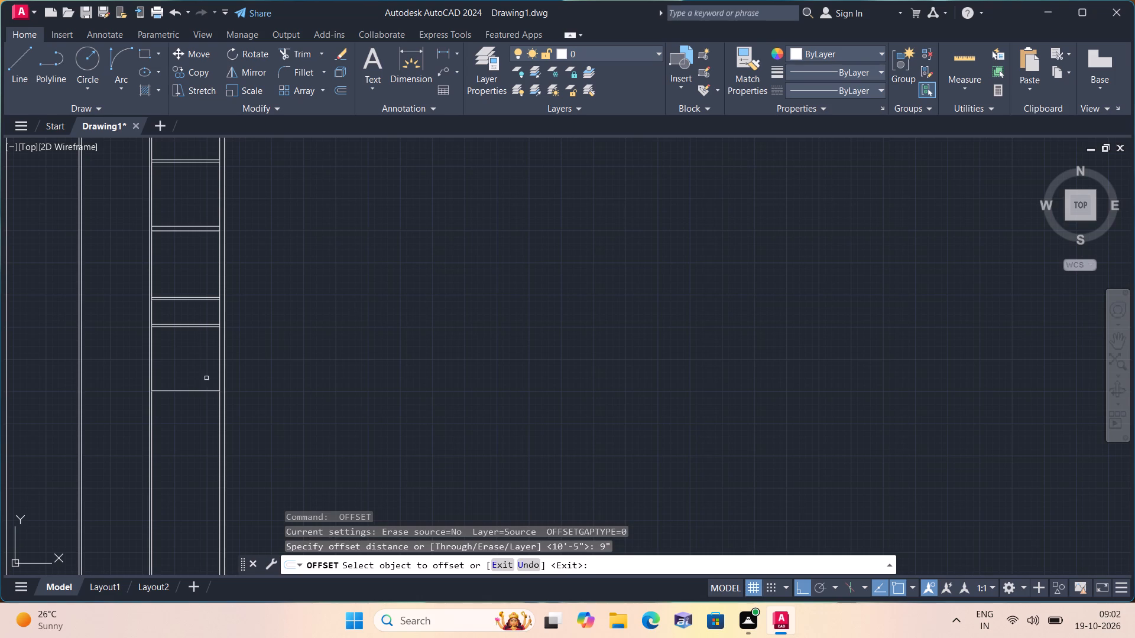
pyautogui.scroll(1, 209, 392)
pyautogui.click(208, 390)
pyautogui.click(205, 427)
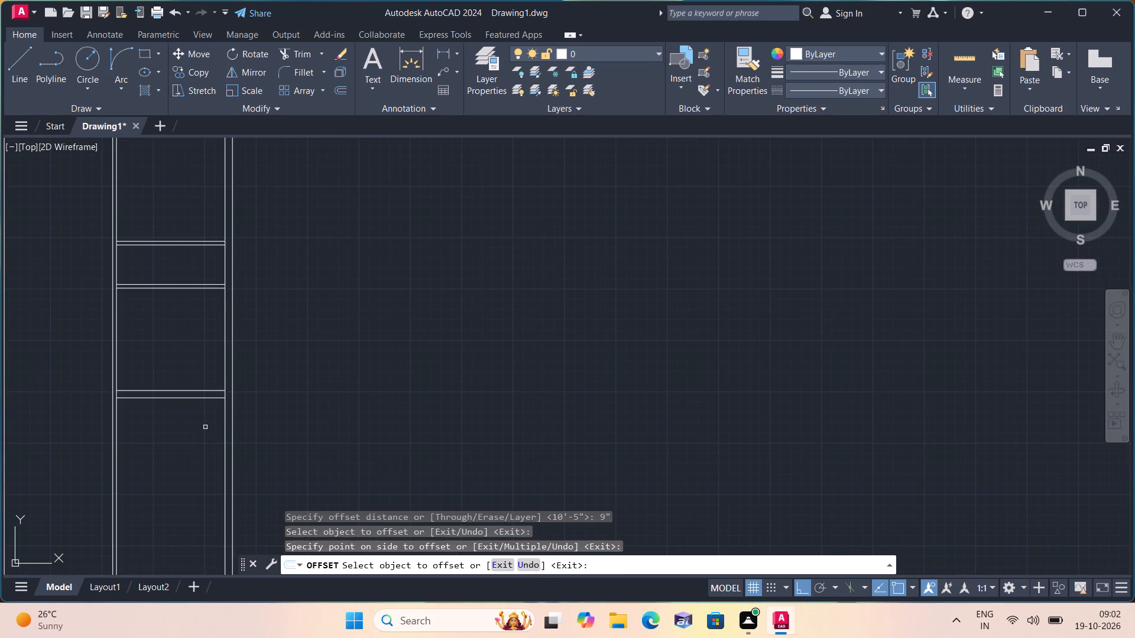
pyautogui.press('Escape')
# Extend both bottom wall lines to the outer faces of the strip's two side walls.
pyautogui.write('exte')
pyautogui.press('space')
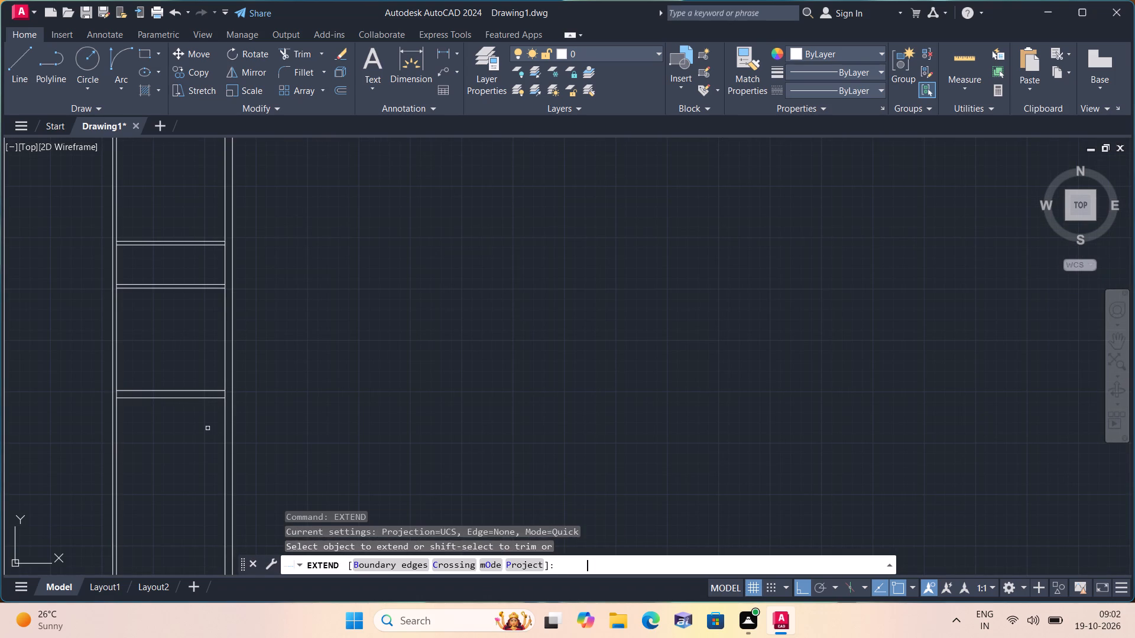
pyautogui.scroll(3, 207, 428)
pyautogui.moveTo(92, 258); pyautogui.dragTo(168, 322)
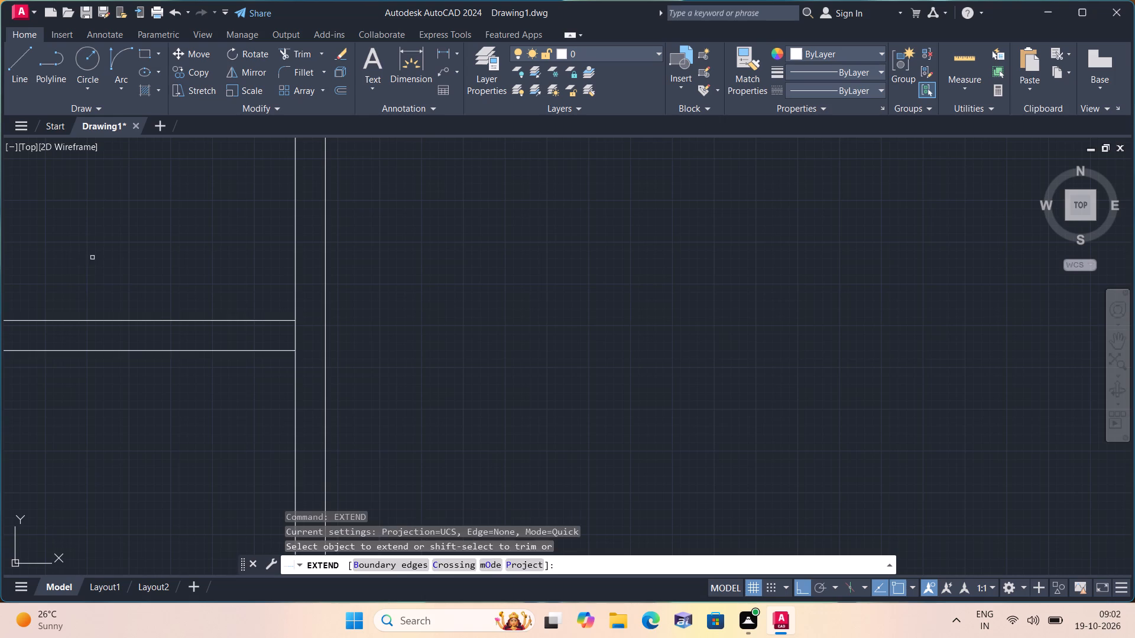
pyautogui.moveTo(168, 322); pyautogui.dragTo(247, 409)
pyautogui.scroll(-3, 248, 409)
pyautogui.moveTo(170, 343); pyautogui.dragTo(140, 414)
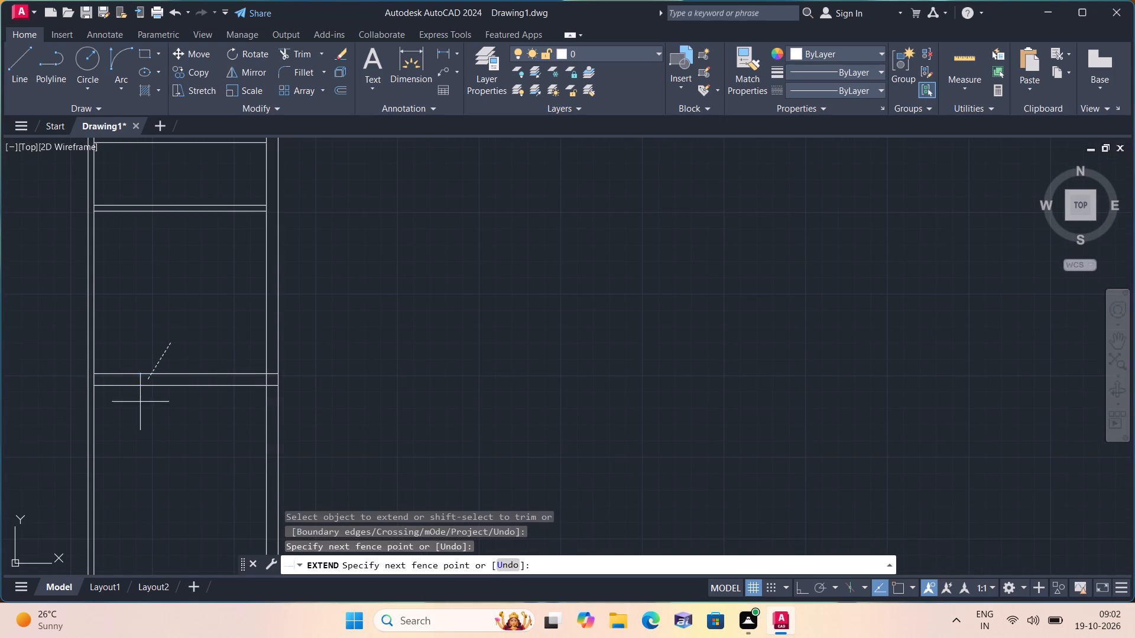
pyautogui.moveTo(140, 414); pyautogui.dragTo(133, 426)
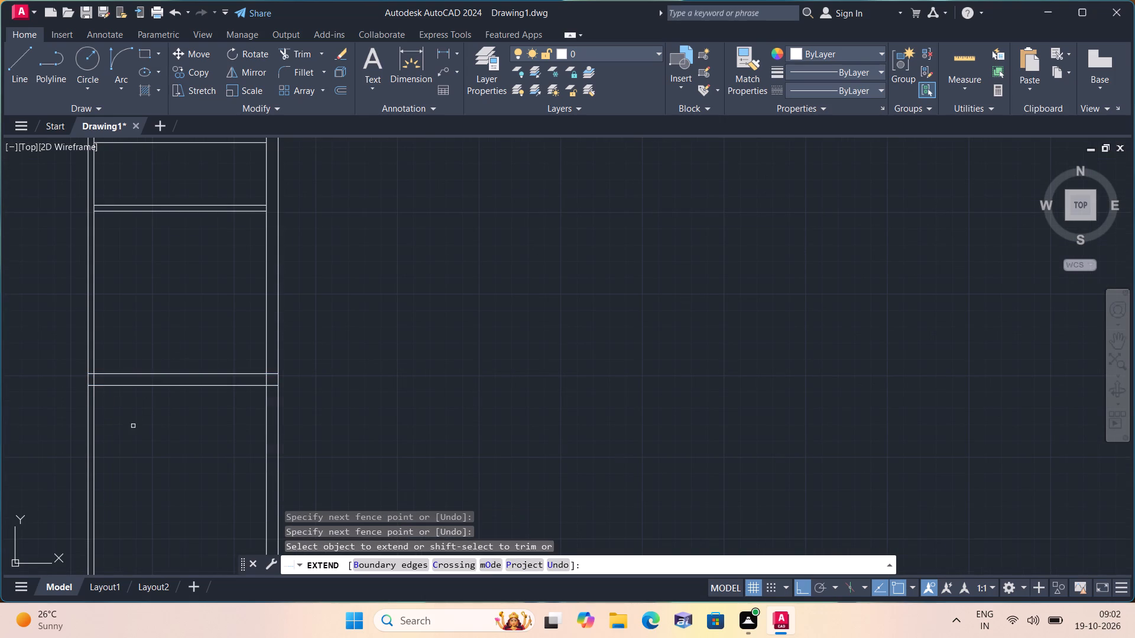
pyautogui.press('space')
# Trim off the side wall lines of the right-hand strip that run below the bottom wall.
pyautogui.write('tr')
pyautogui.write('im')
pyautogui.press('space')
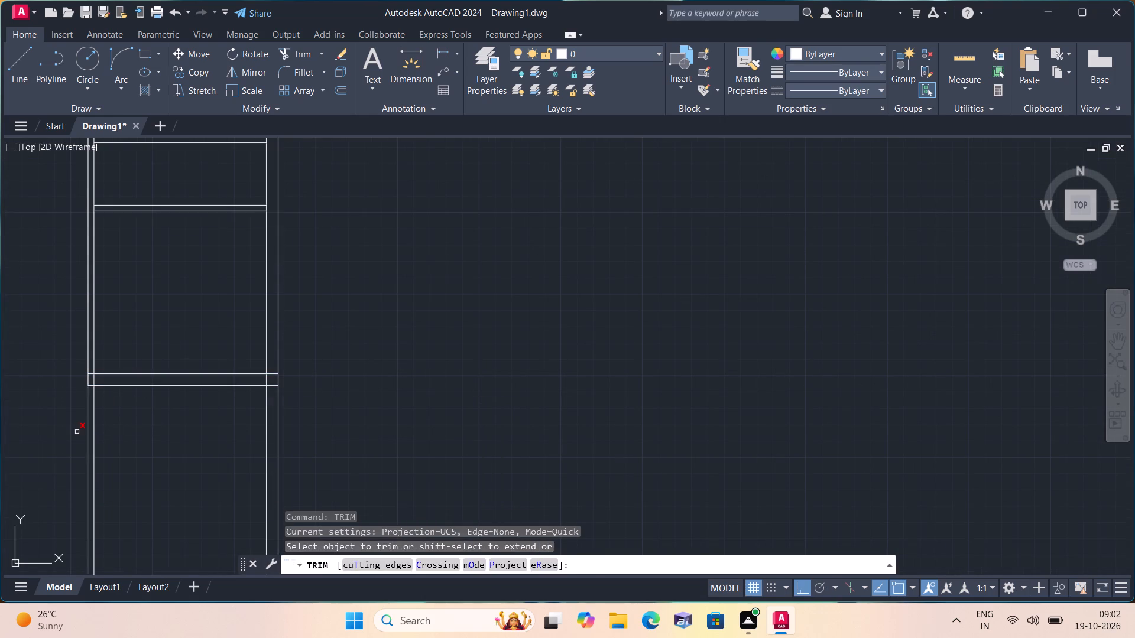
pyautogui.click(54, 432)
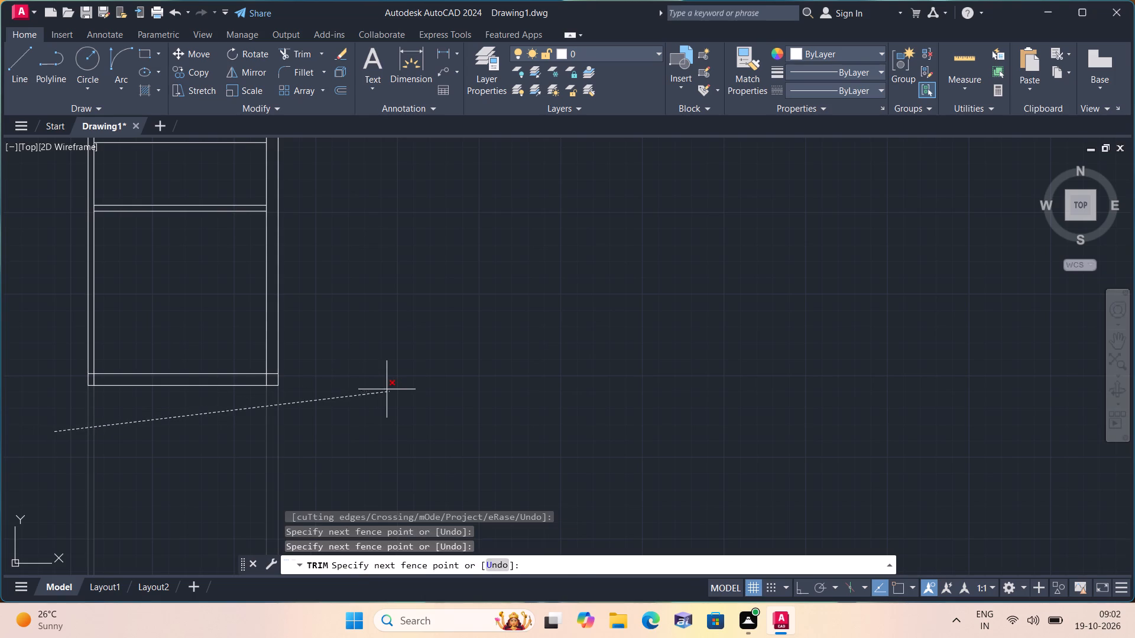
pyautogui.click(387, 389)
# Trim the overlapping lines inside both bottom corners of the strip so the wall corners are clean.
pyautogui.scroll(-2, 387, 389)
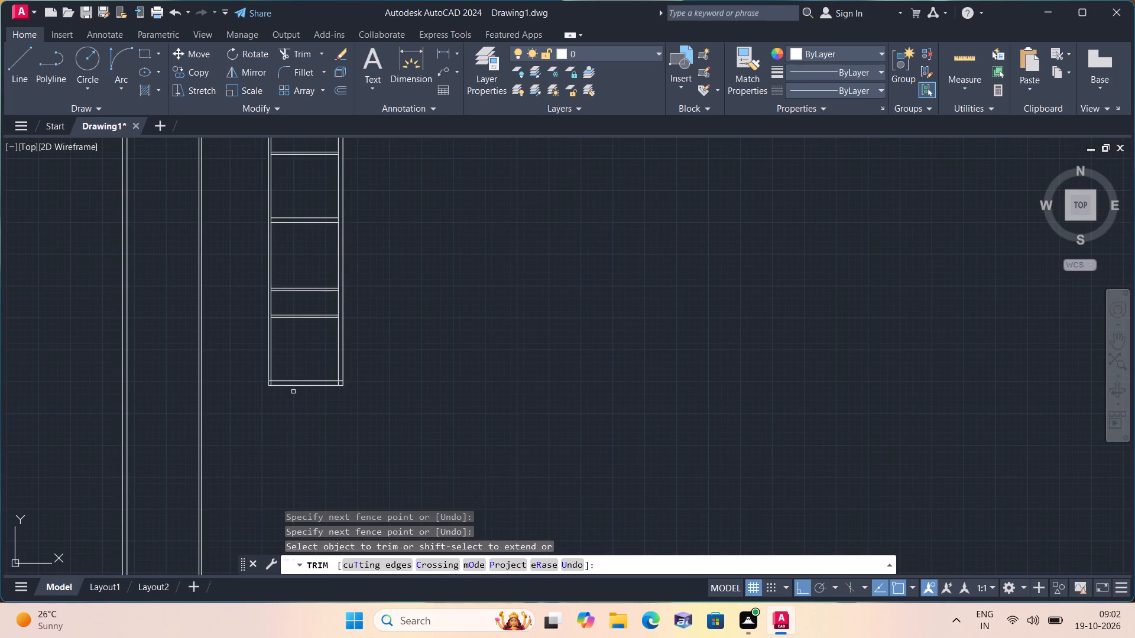
pyautogui.scroll(5, 279, 406)
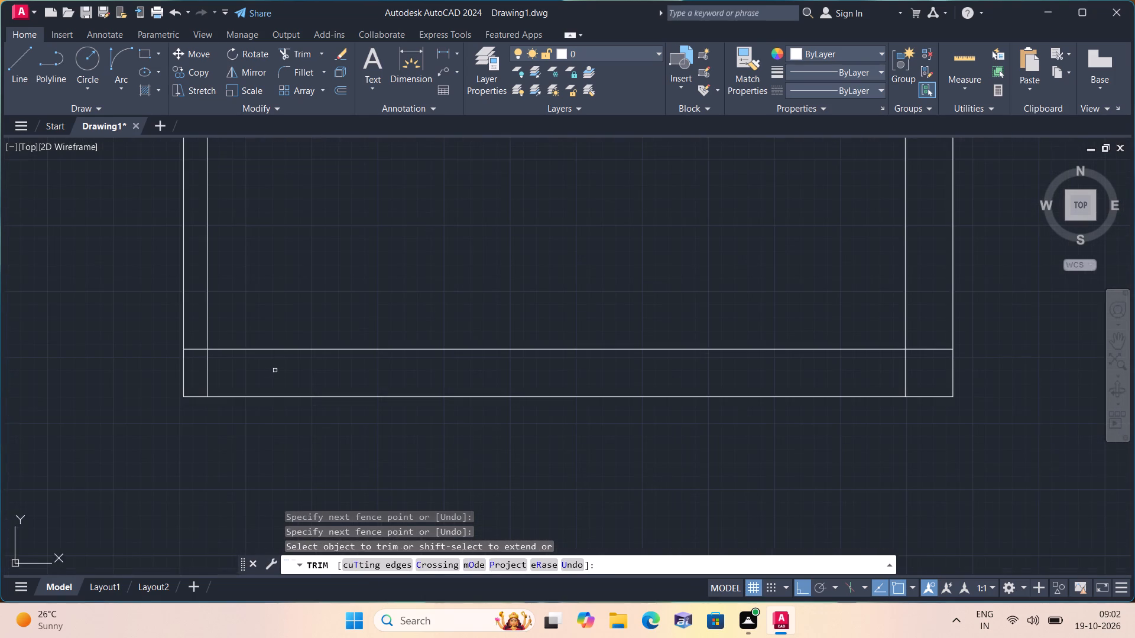
pyautogui.scroll(1, 264, 370)
pyautogui.click(215, 392)
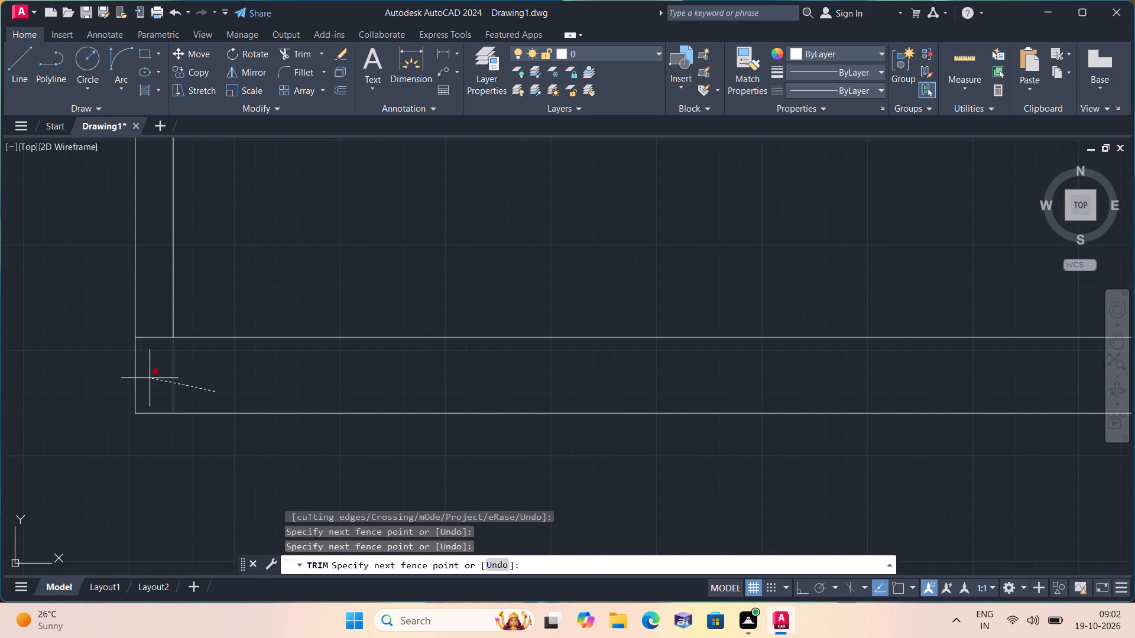
pyautogui.click(146, 332)
pyautogui.scroll(-3, 145, 332)
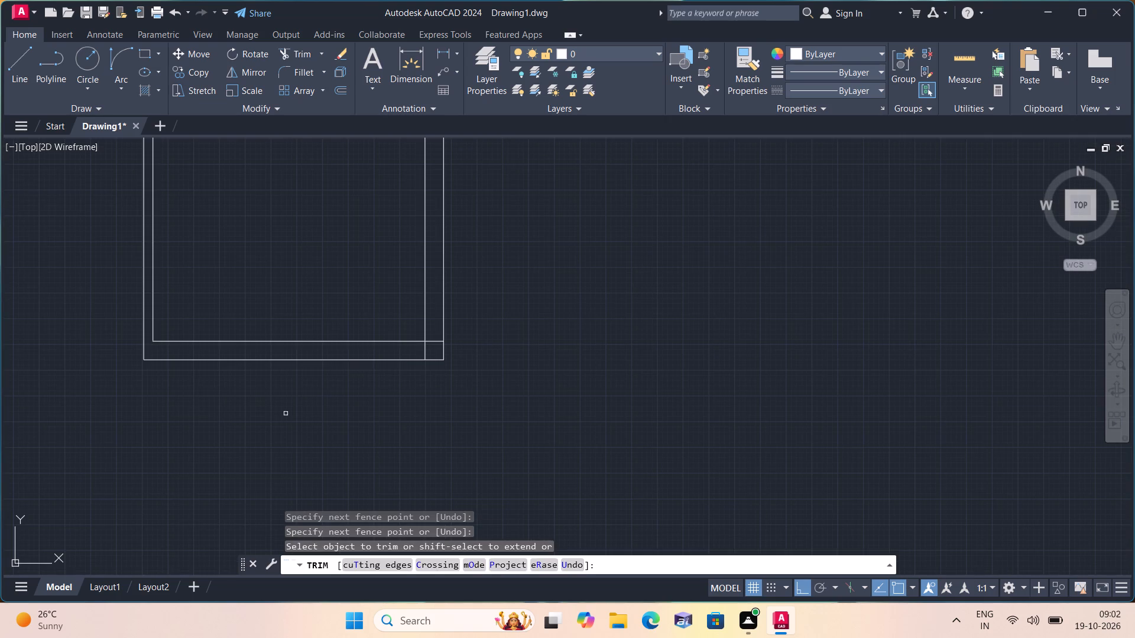
pyautogui.moveTo(209, 455); pyautogui.dragTo(0, 535, button='middle')
pyautogui.scroll(2, 148, 429)
pyautogui.click(183, 430)
pyautogui.click(257, 403)
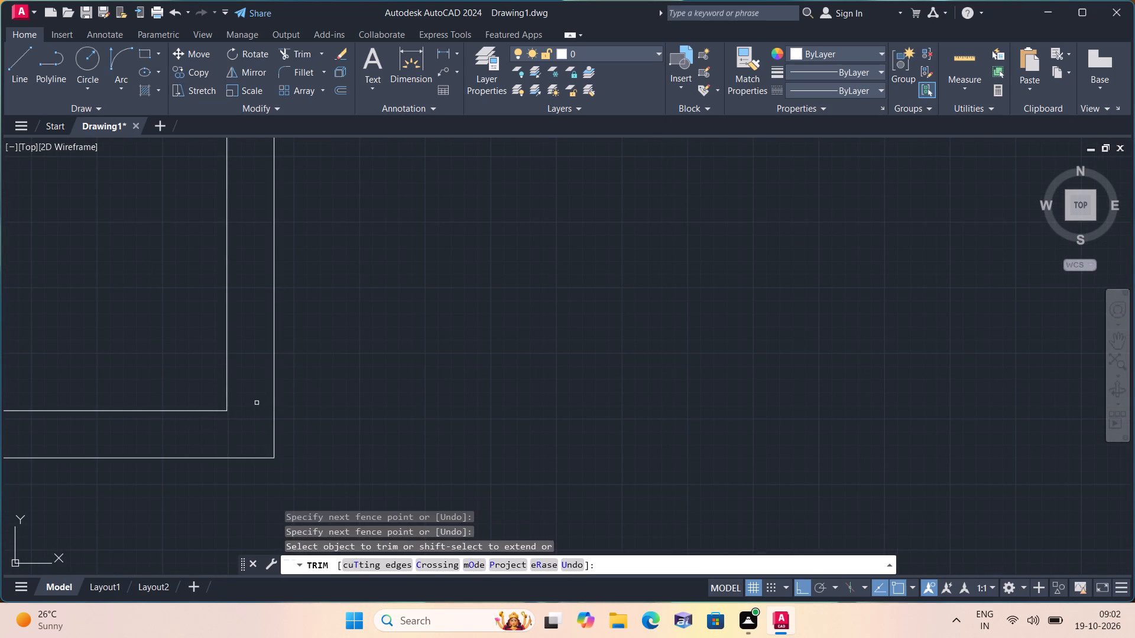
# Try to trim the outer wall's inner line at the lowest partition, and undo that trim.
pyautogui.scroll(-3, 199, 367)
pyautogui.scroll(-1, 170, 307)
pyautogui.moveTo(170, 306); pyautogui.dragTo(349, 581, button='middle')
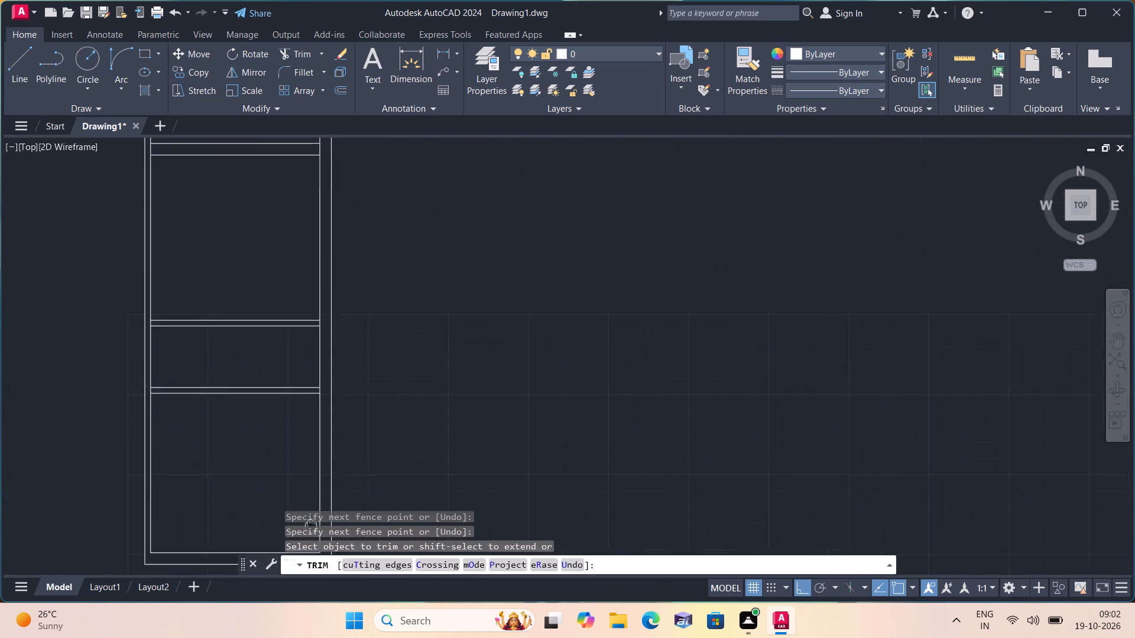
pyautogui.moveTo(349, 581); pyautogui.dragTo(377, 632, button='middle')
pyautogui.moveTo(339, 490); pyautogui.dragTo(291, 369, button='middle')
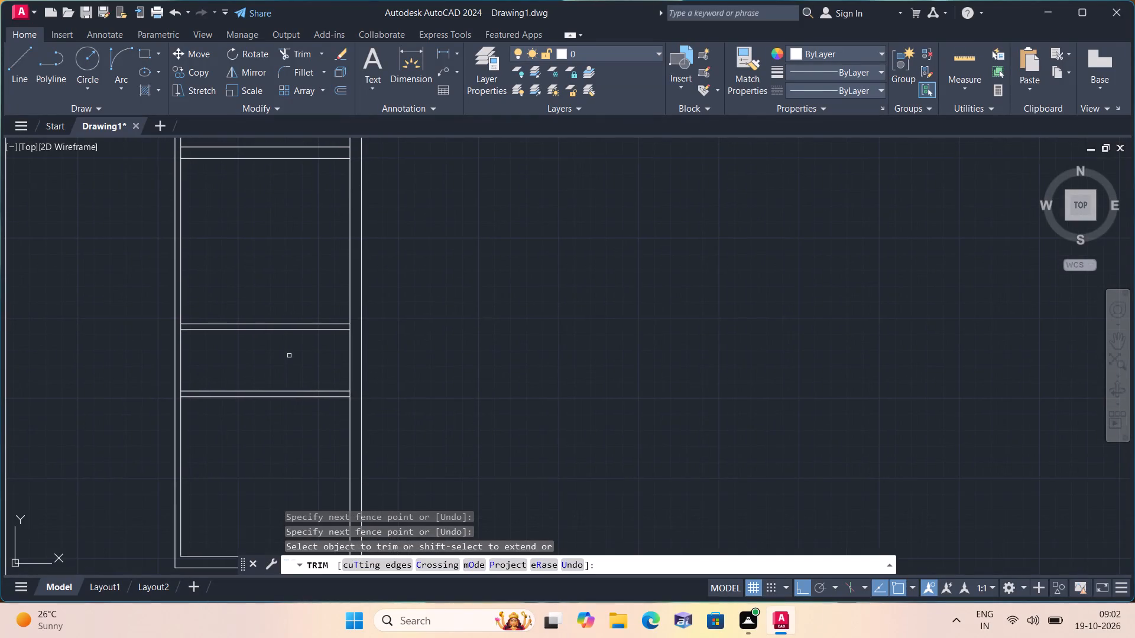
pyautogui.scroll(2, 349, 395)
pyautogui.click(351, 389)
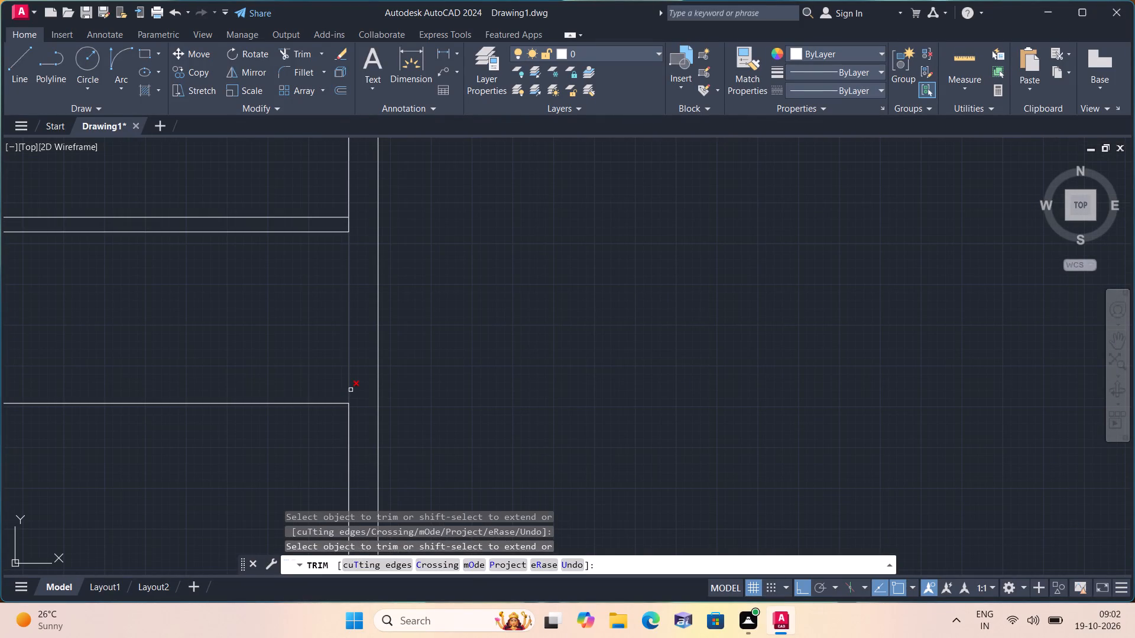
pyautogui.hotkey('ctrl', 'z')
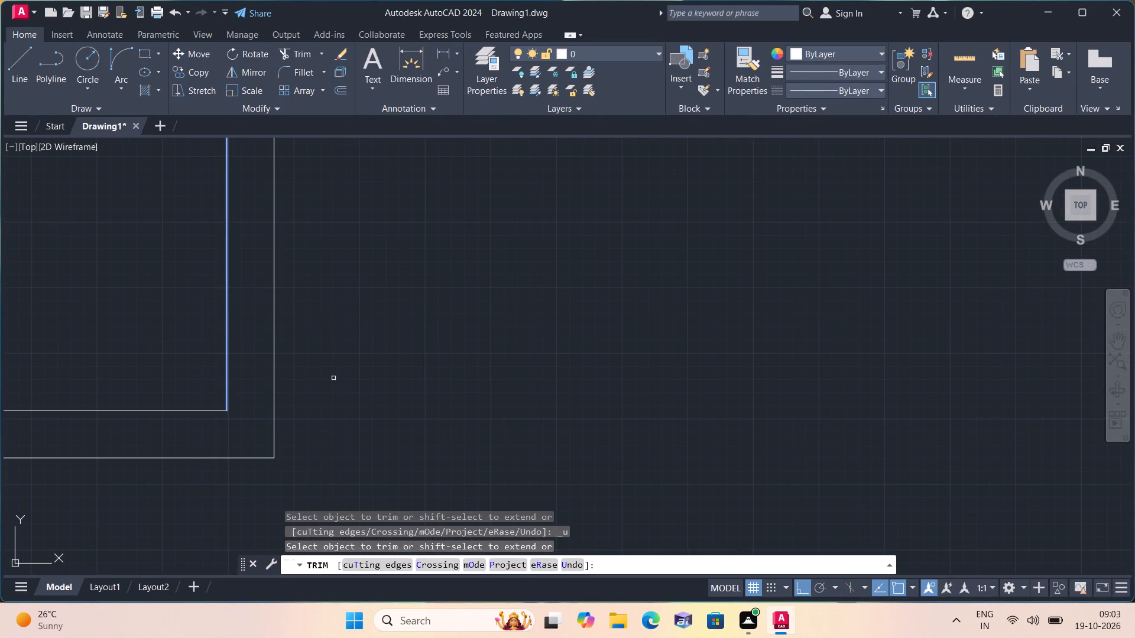
# Trim the outer wall's inner line between the faces of the two 4.5" partitions below the 9" cross wall.
pyautogui.scroll(-3, 333, 378)
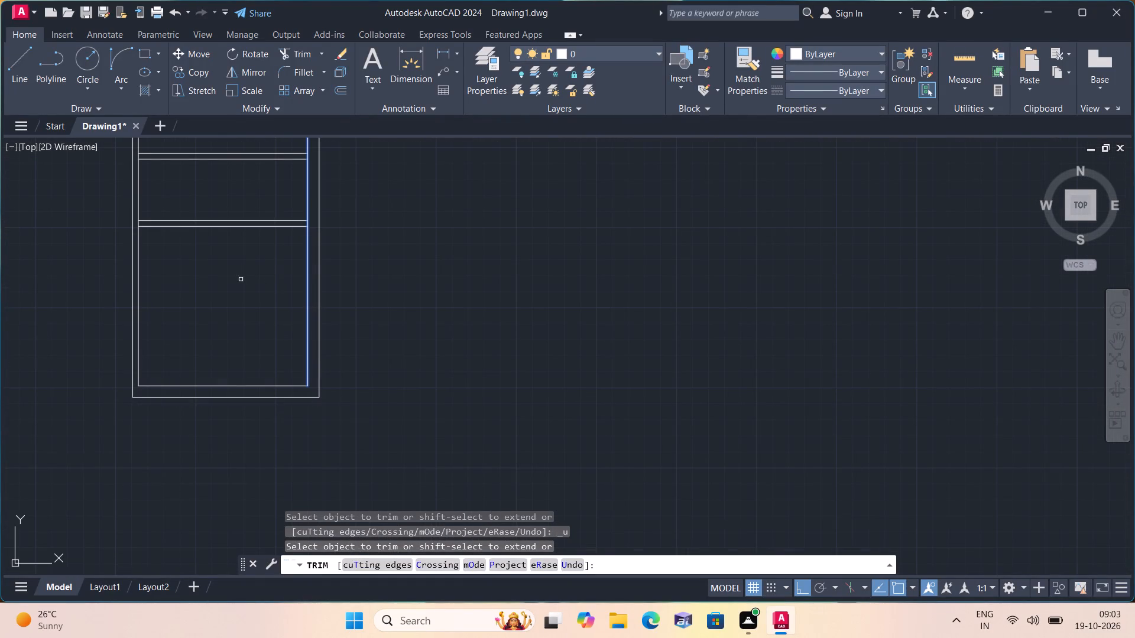
pyautogui.moveTo(248, 303); pyautogui.dragTo(260, 395, button='middle')
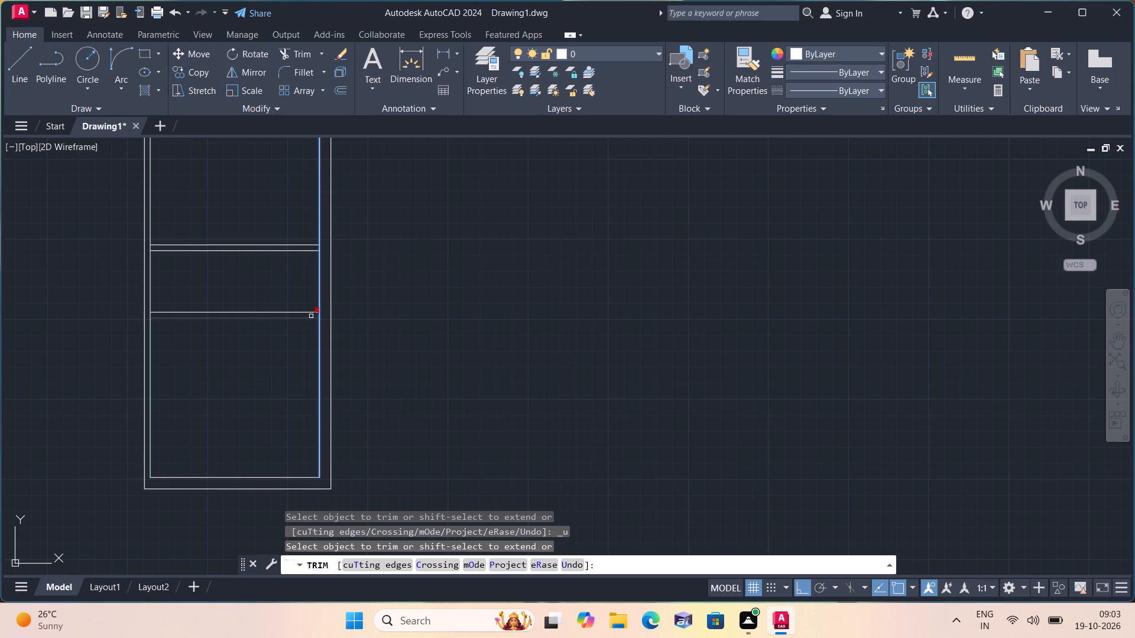
pyautogui.scroll(3, 313, 310)
pyautogui.click(339, 328)
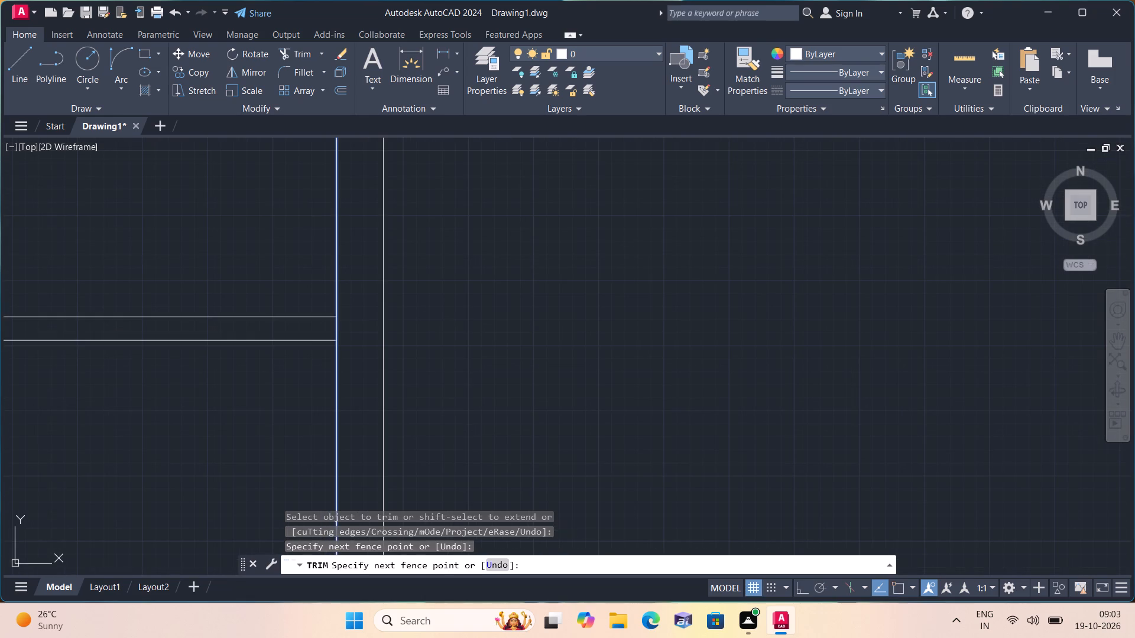
pyautogui.click(330, 323)
pyautogui.scroll(-3, 334, 322)
pyautogui.scroll(-1, 282, 271)
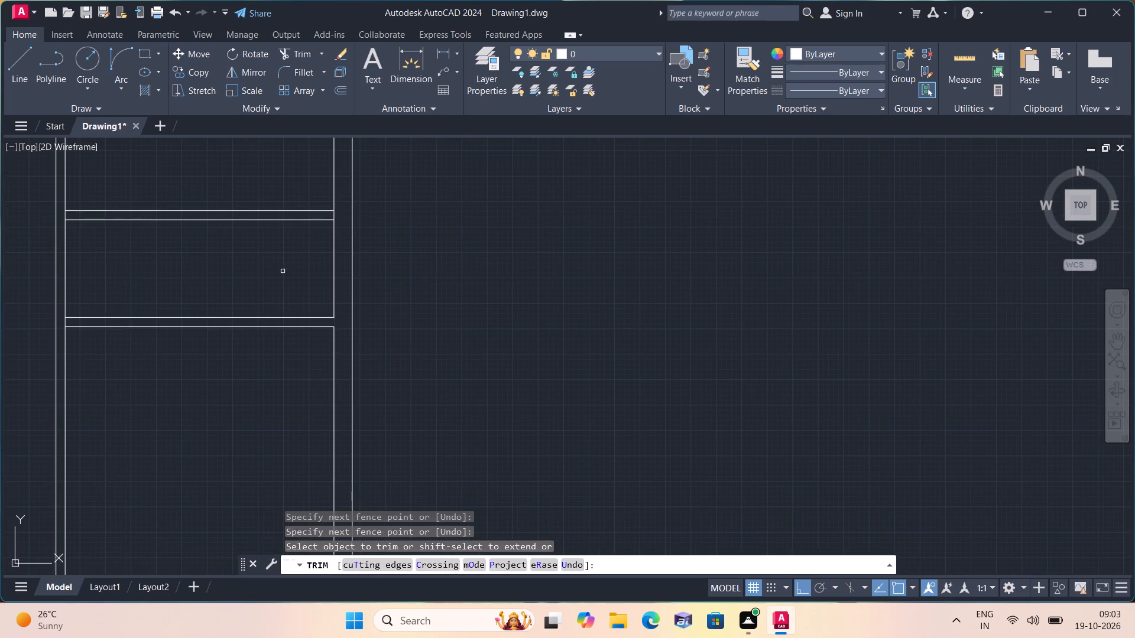
pyautogui.moveTo(279, 274); pyautogui.dragTo(339, 386, button='middle')
pyautogui.scroll(2, 370, 350)
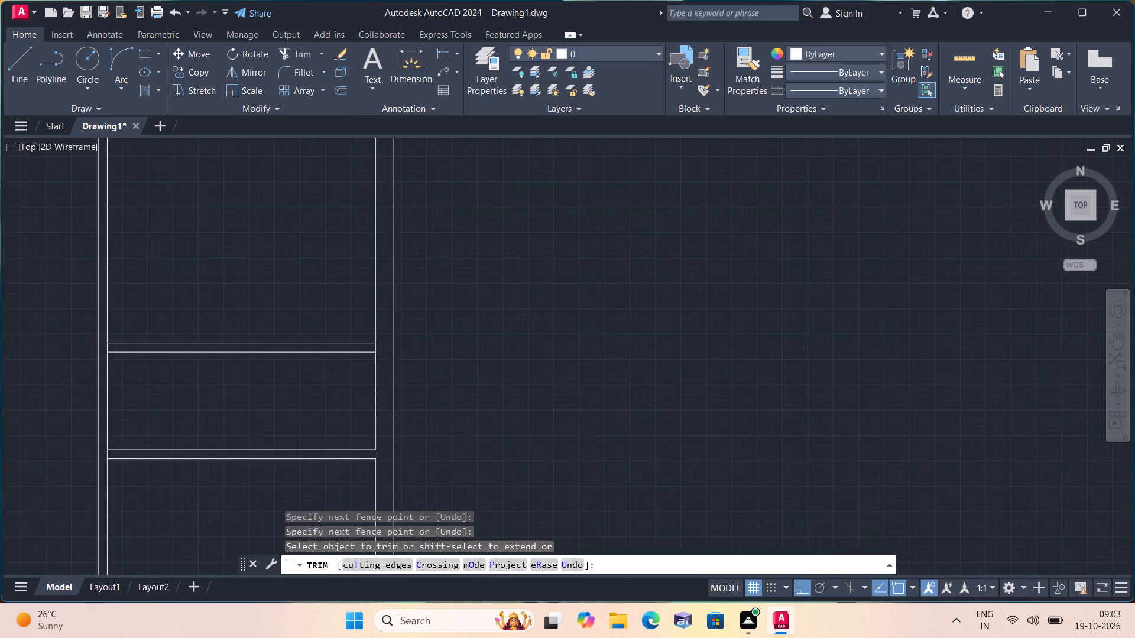
pyautogui.scroll(1, 370, 350)
pyautogui.click(382, 346)
pyautogui.scroll(-4, 386, 344)
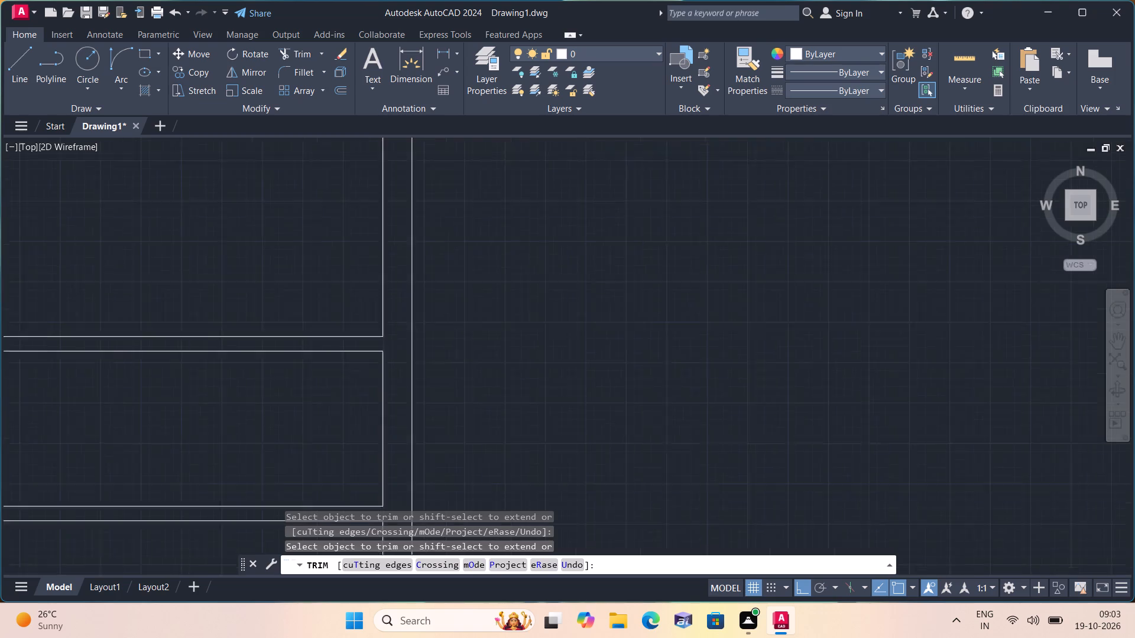
# Trim the outer wall's inner line between the two faces of the 9" cross wall.
pyautogui.scroll(-2, 351, 307)
pyautogui.moveTo(320, 292); pyautogui.dragTo(342, 383, button='middle')
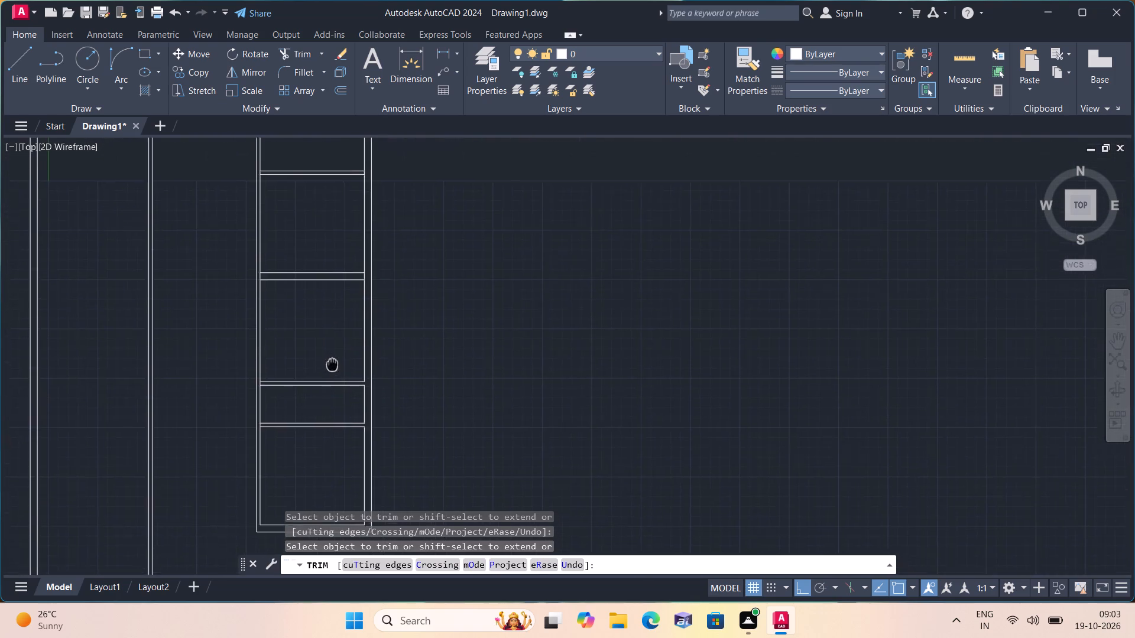
pyautogui.moveTo(342, 383); pyautogui.dragTo(406, 494, button='middle')
pyautogui.scroll(3, 427, 414)
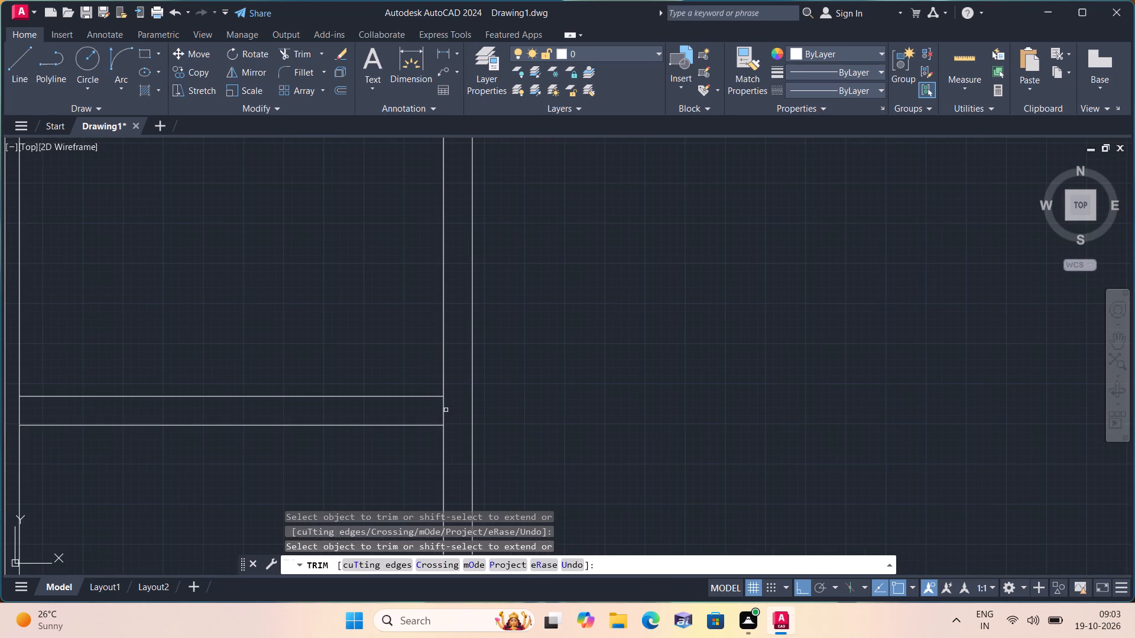
pyautogui.click(446, 410)
pyautogui.click(423, 411)
# Trim the outer wall's inner line between the faces of the two 4.5" partitions above the 9" cross wall.
pyautogui.scroll(-4, 423, 412)
pyautogui.scroll(1, 406, 367)
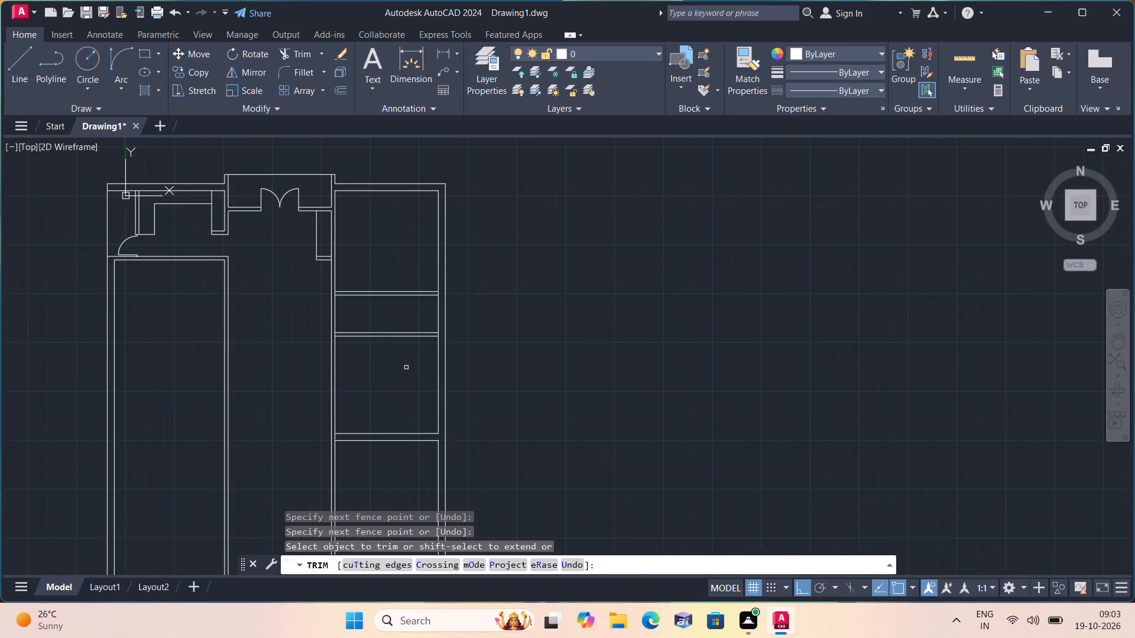
pyautogui.moveTo(403, 375); pyautogui.dragTo(388, 519, button='middle')
pyautogui.scroll(3, 409, 499)
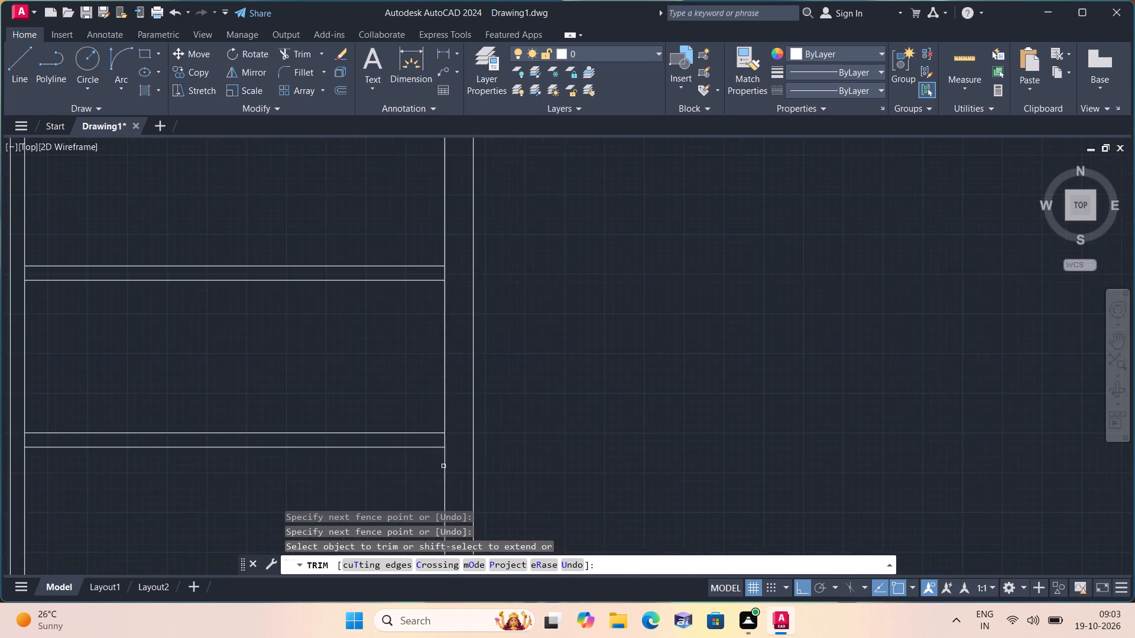
pyautogui.scroll(1, 450, 448)
pyautogui.click(450, 438)
pyautogui.click(424, 437)
pyautogui.scroll(-1, 424, 437)
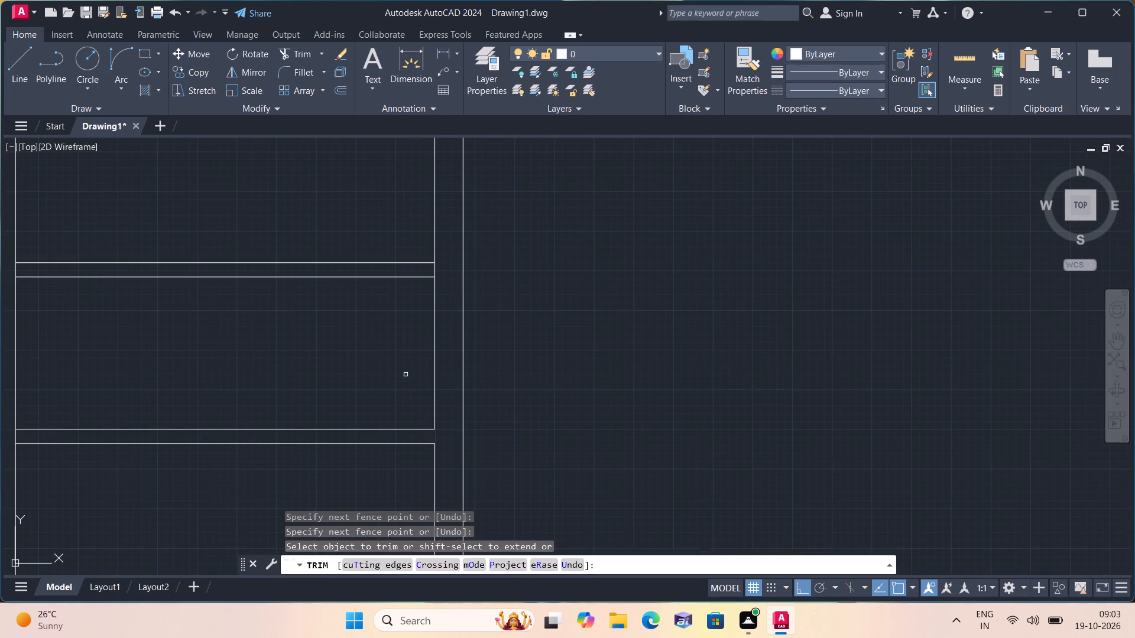
pyautogui.click(427, 271)
pyautogui.click(437, 271)
pyautogui.scroll(-3, 437, 271)
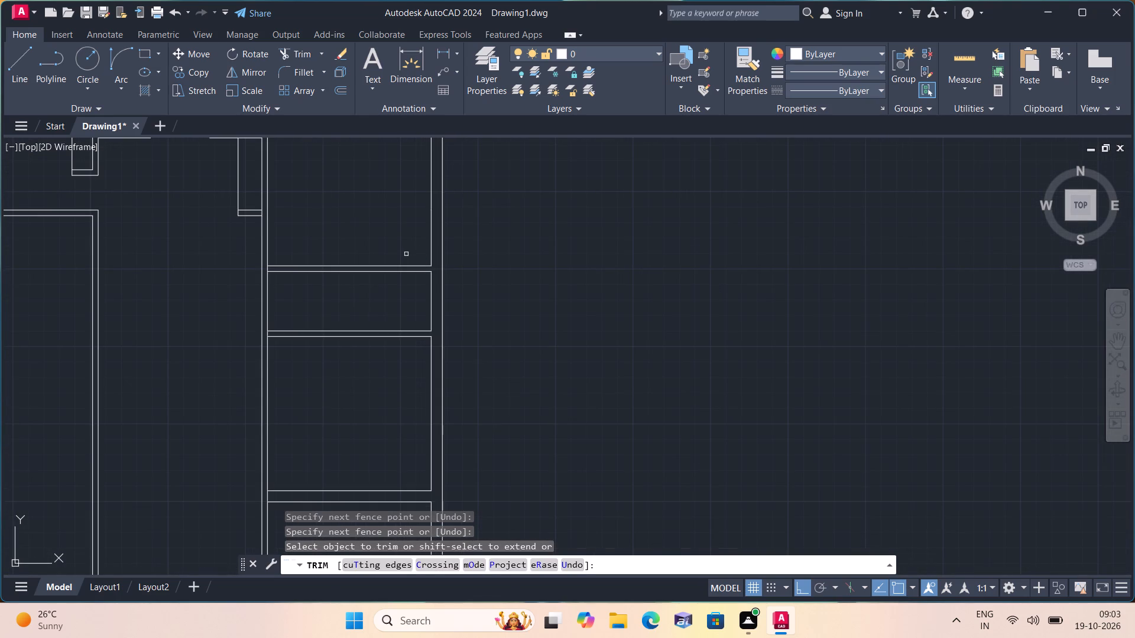
pyautogui.scroll(-3, 380, 226)
pyautogui.scroll(2, 380, 226)
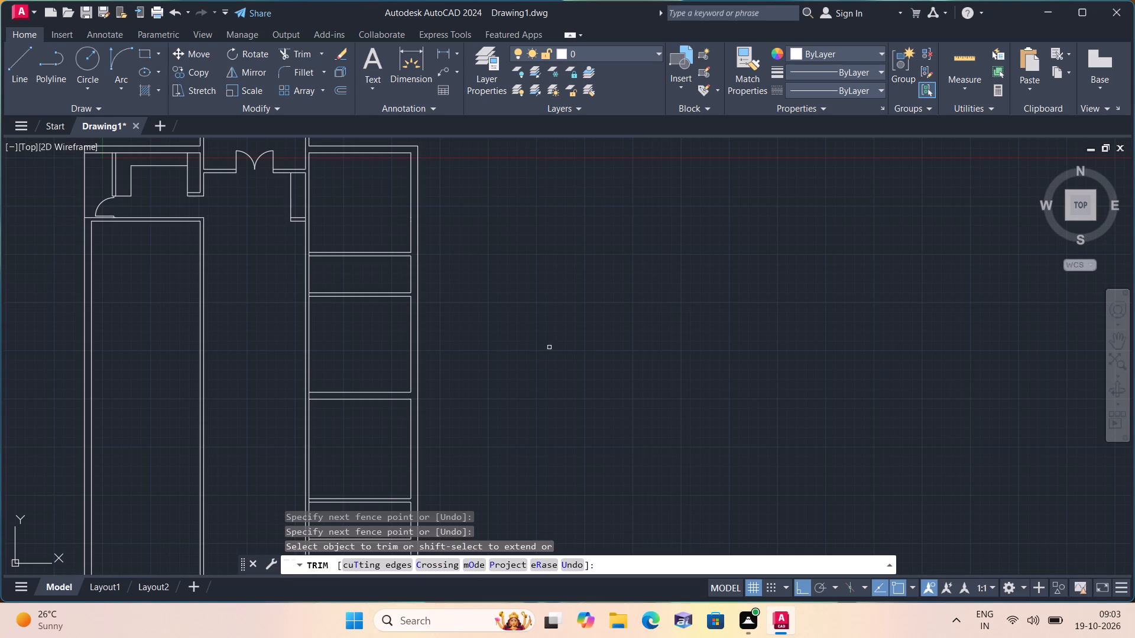
pyautogui.scroll(-1, 528, 310)
pyautogui.moveTo(528, 309); pyautogui.dragTo(734, 390, button='middle')
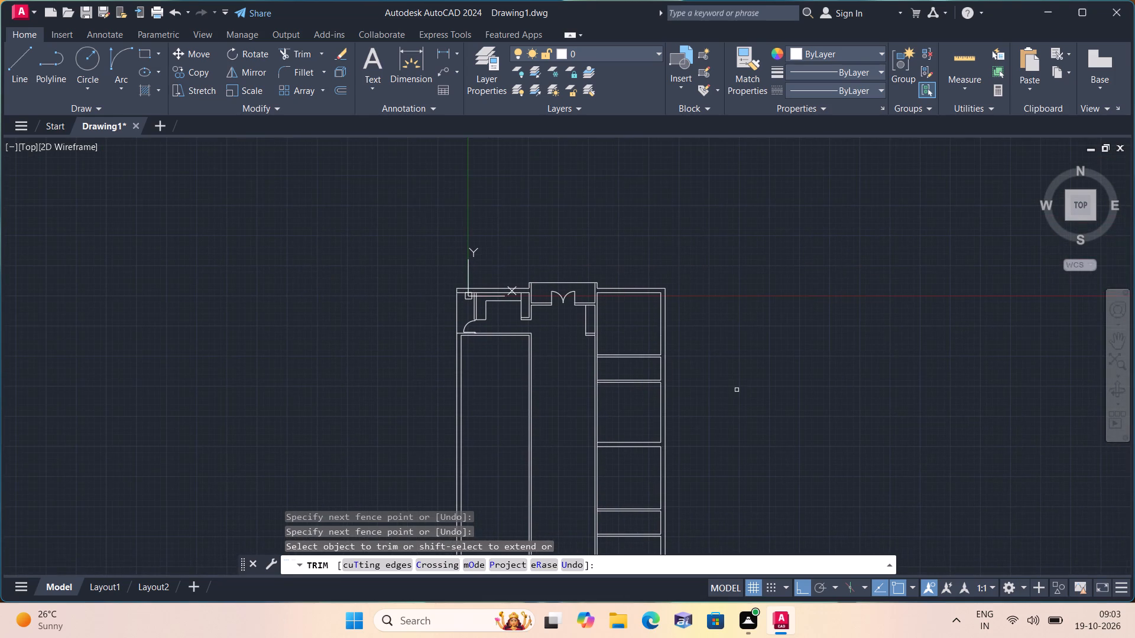
pyautogui.moveTo(738, 379); pyautogui.dragTo(724, 320, button='middle')
pyautogui.scroll(1, 724, 320)
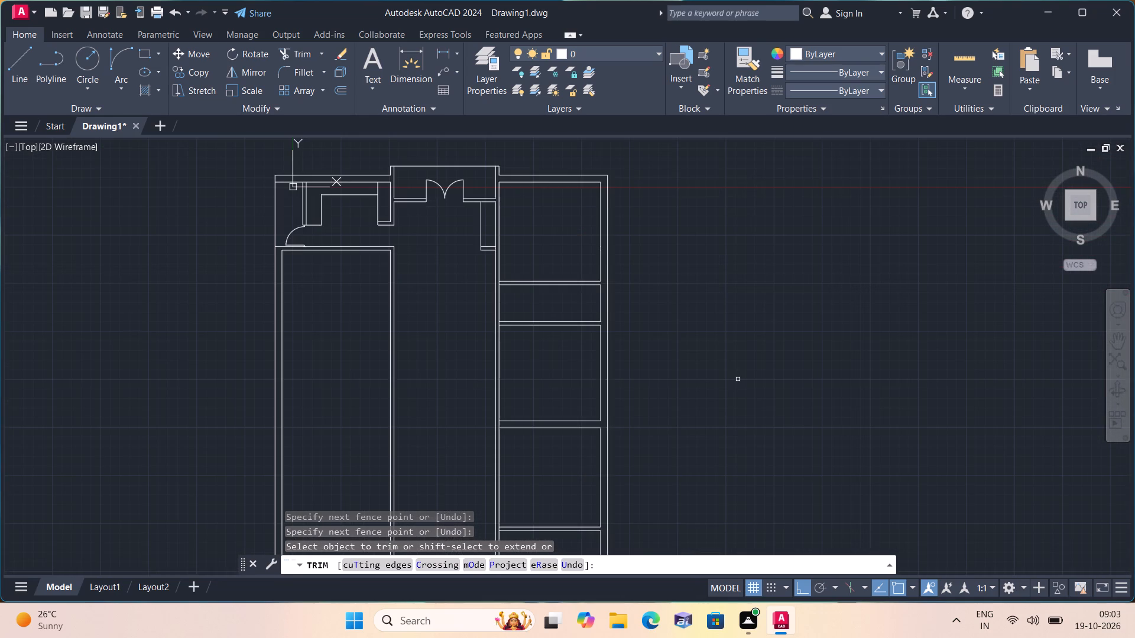
pyautogui.press('Escape')
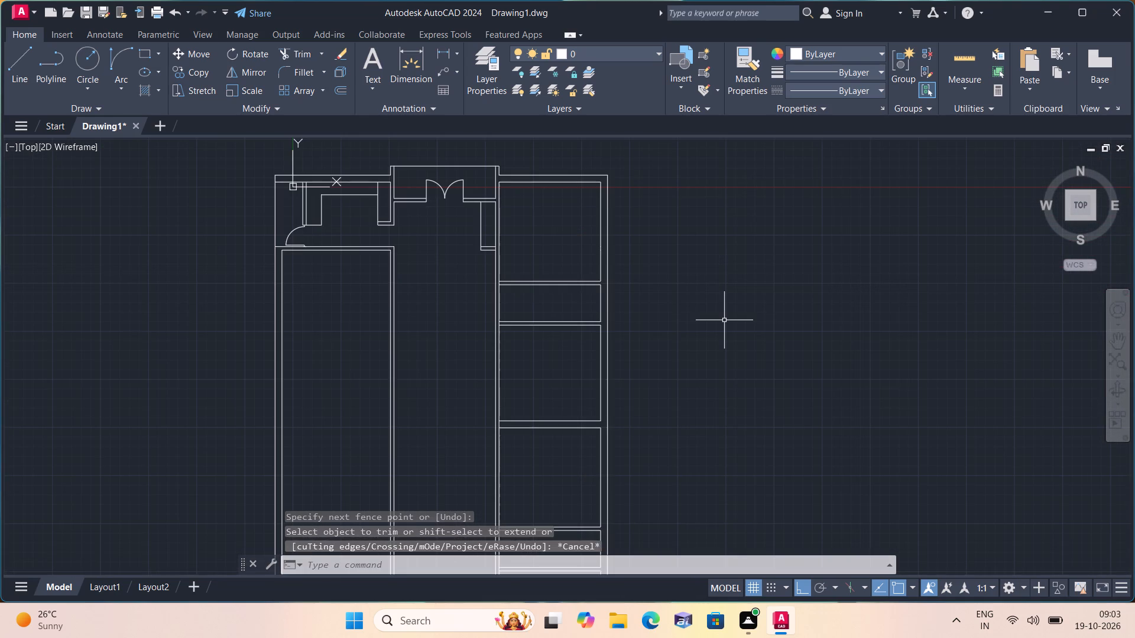
# Offset the inner top line of the long left-hand room 4' downward into the room.
pyautogui.press('o')
pyautogui.write('ff')
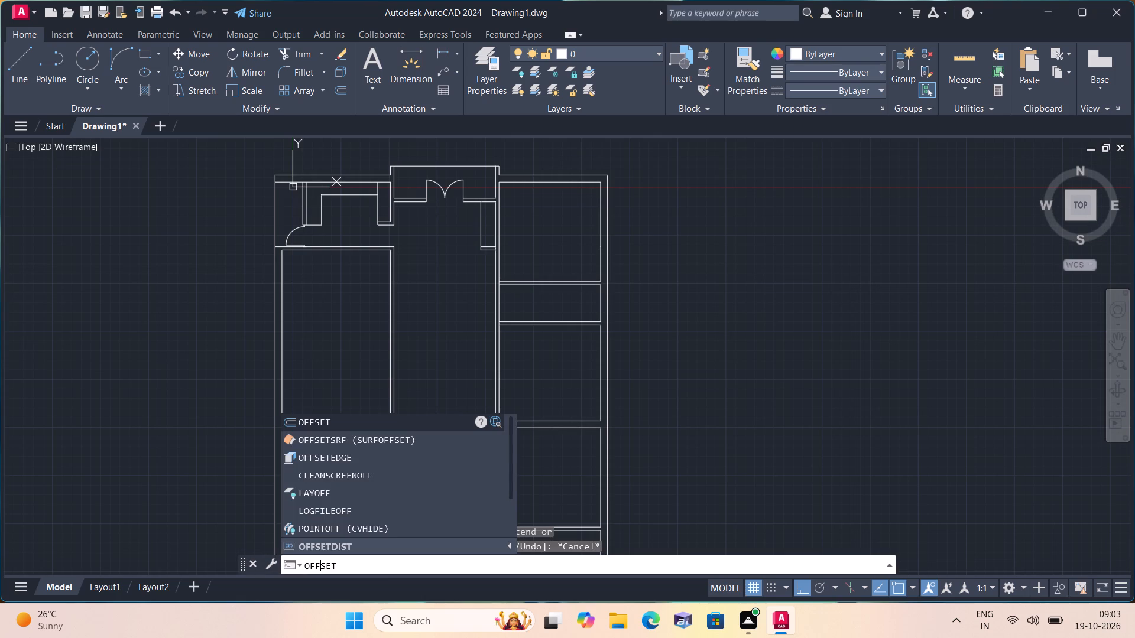
pyautogui.press('space')
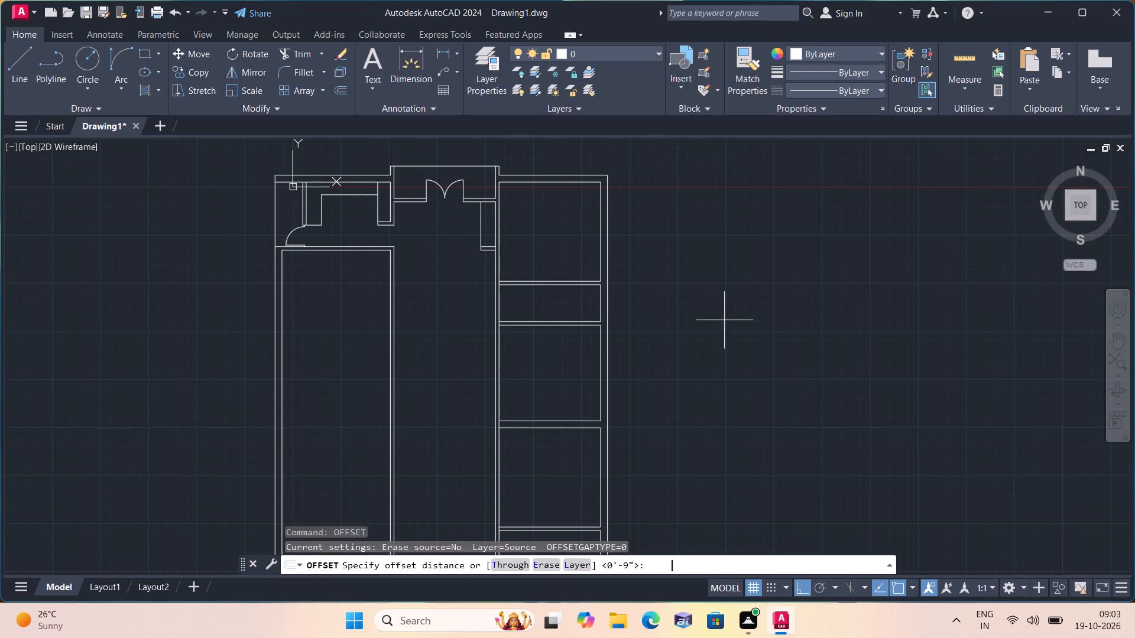
pyautogui.write("4'")
pyautogui.press('space')
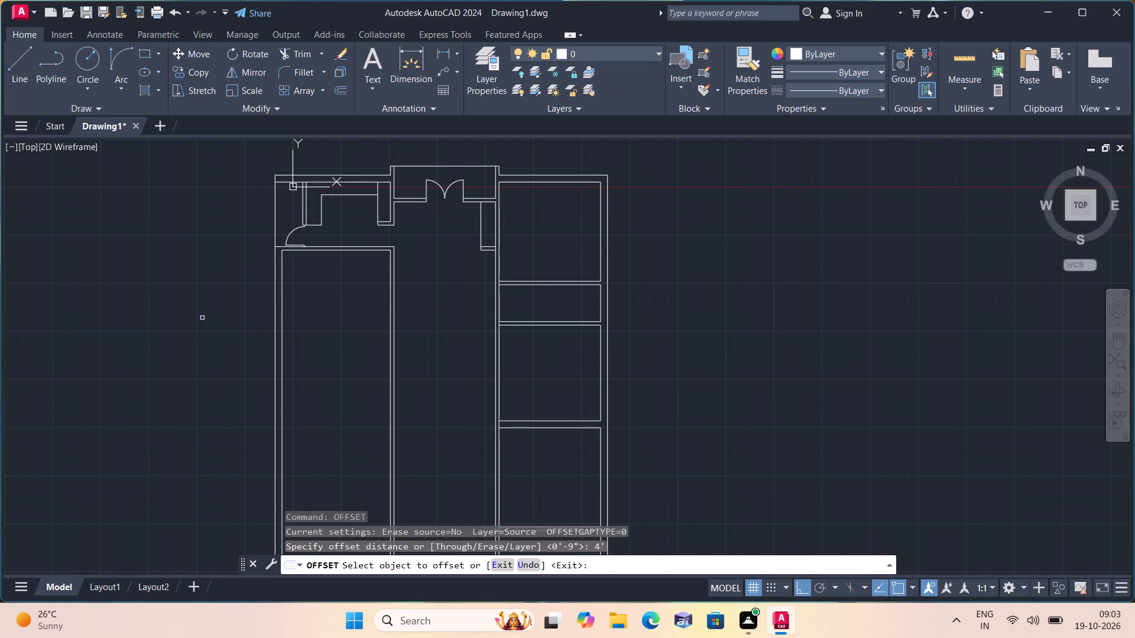
pyautogui.scroll(2, 298, 187)
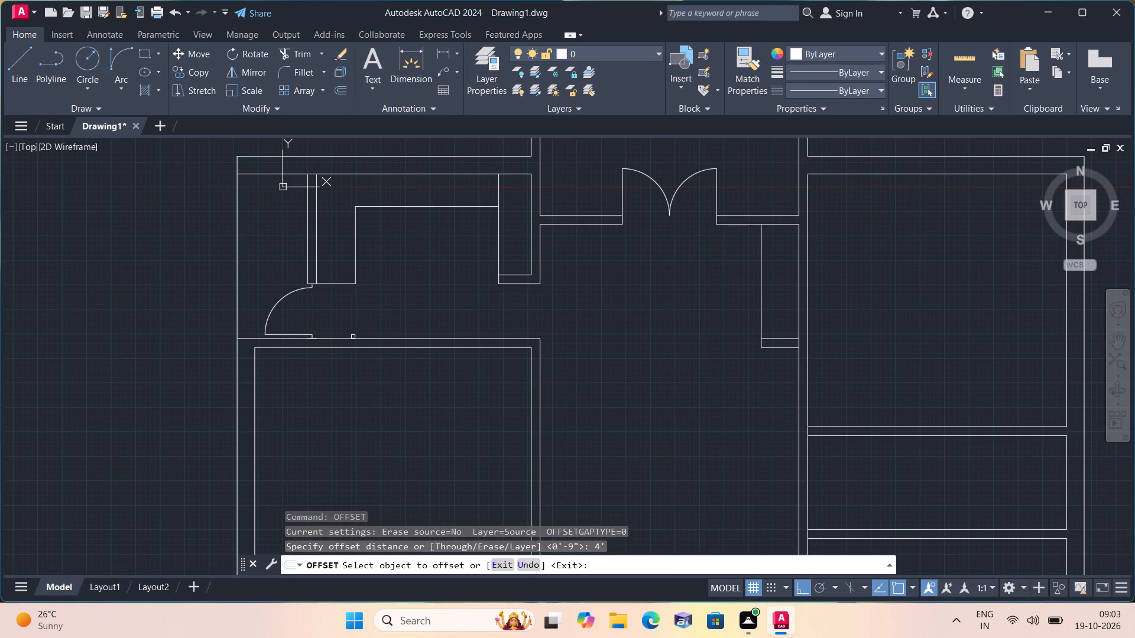
pyautogui.click(381, 344)
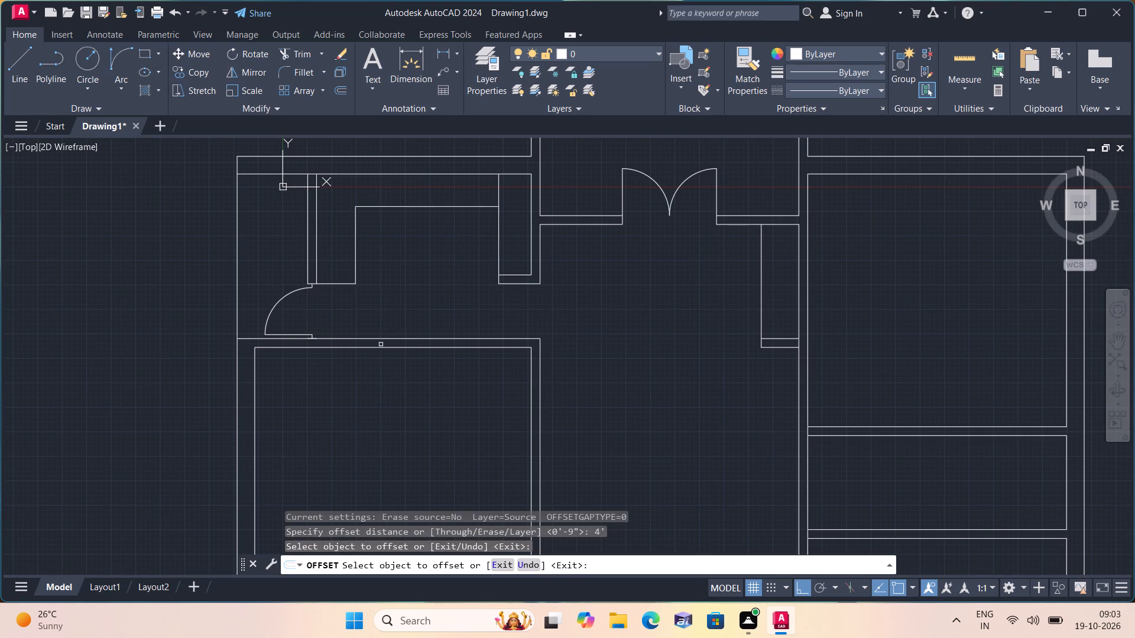
pyautogui.click(382, 349)
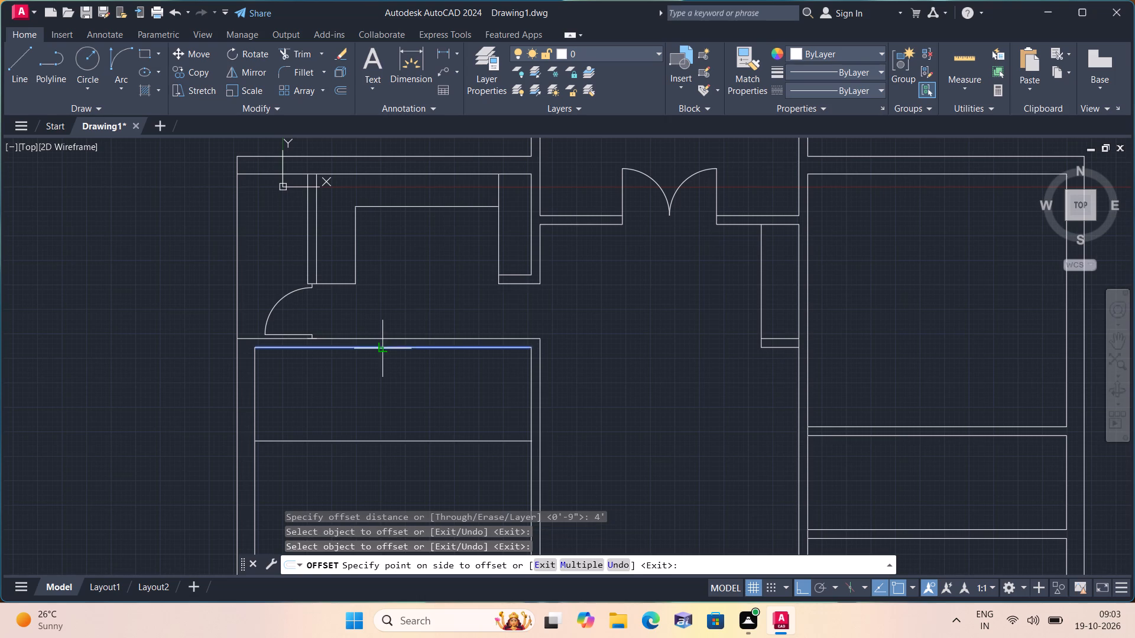
pyautogui.click(397, 386)
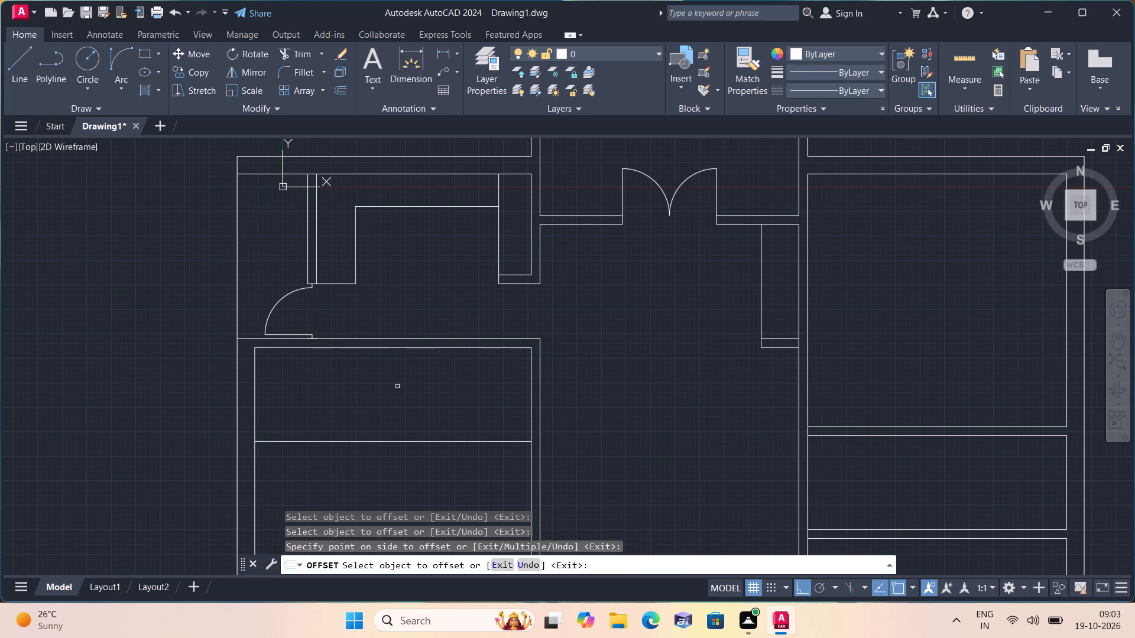
pyautogui.press('space')
# Offset the new cross line in the left-hand room 4.5" downward to form a partition.
pyautogui.press('space')
pyautogui.write('4.5"')
pyautogui.press('space')
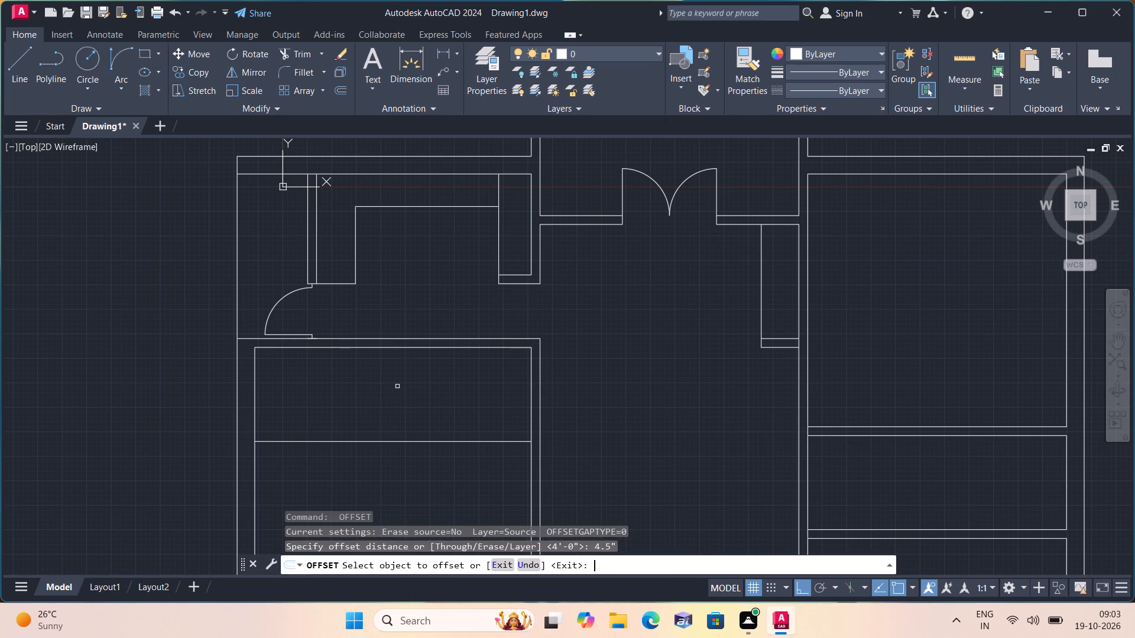
pyautogui.scroll(-1, 397, 386)
pyautogui.moveTo(391, 397); pyautogui.dragTo(377, 330, button='middle')
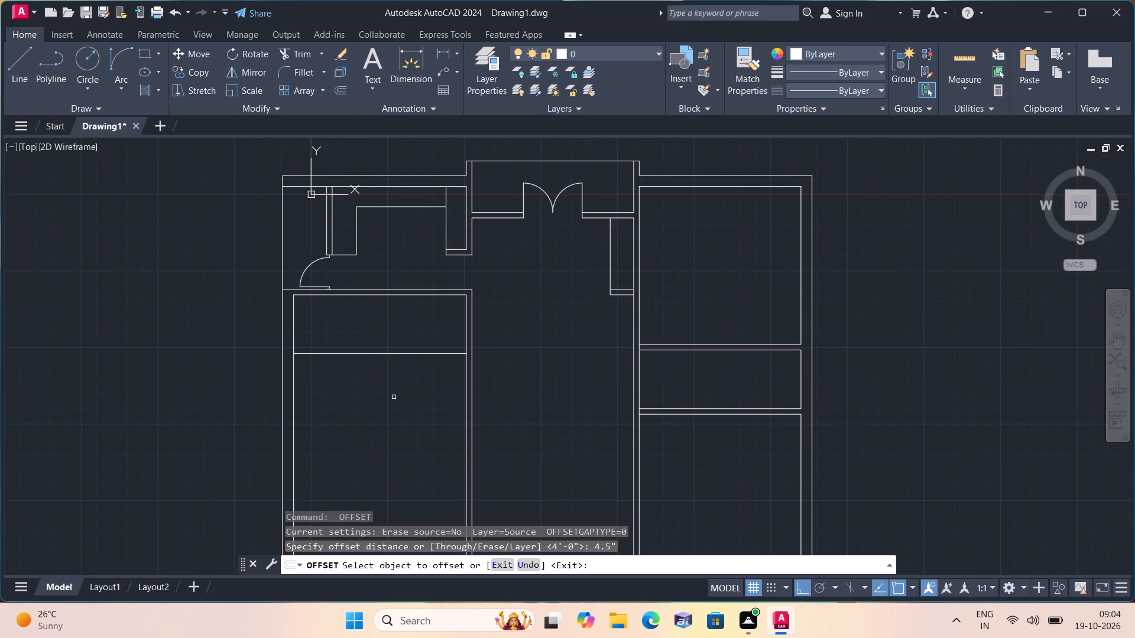
pyautogui.click(388, 355)
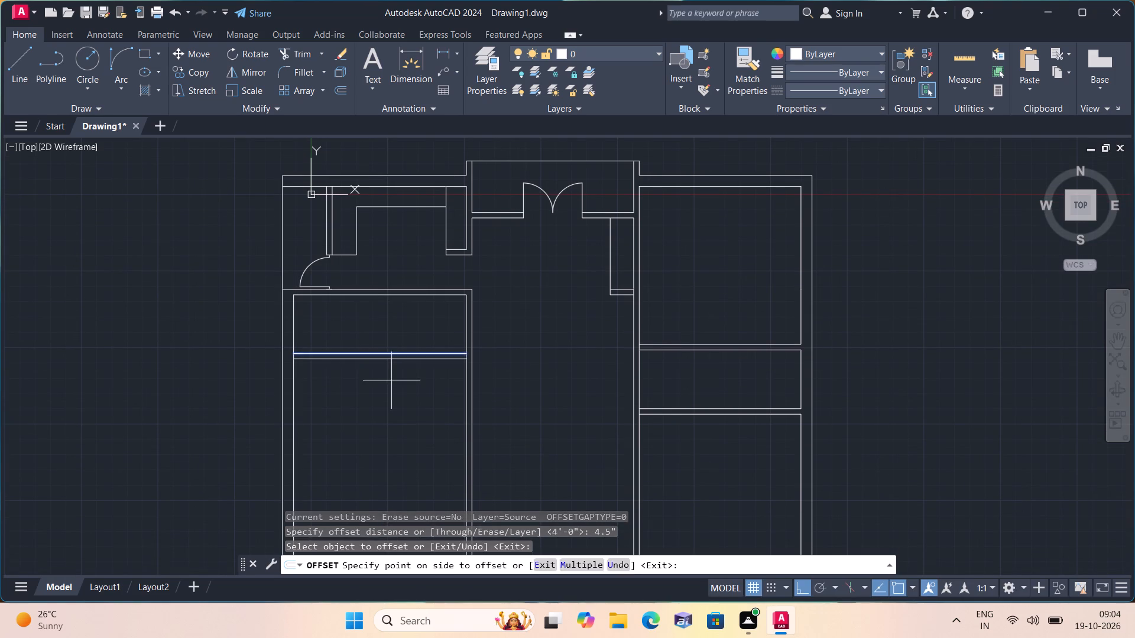
pyautogui.click(392, 386)
pyautogui.press('space')
# Offset the lower face of the left-hand room's 4.5" partition 10'9" downward.
pyautogui.press('space')
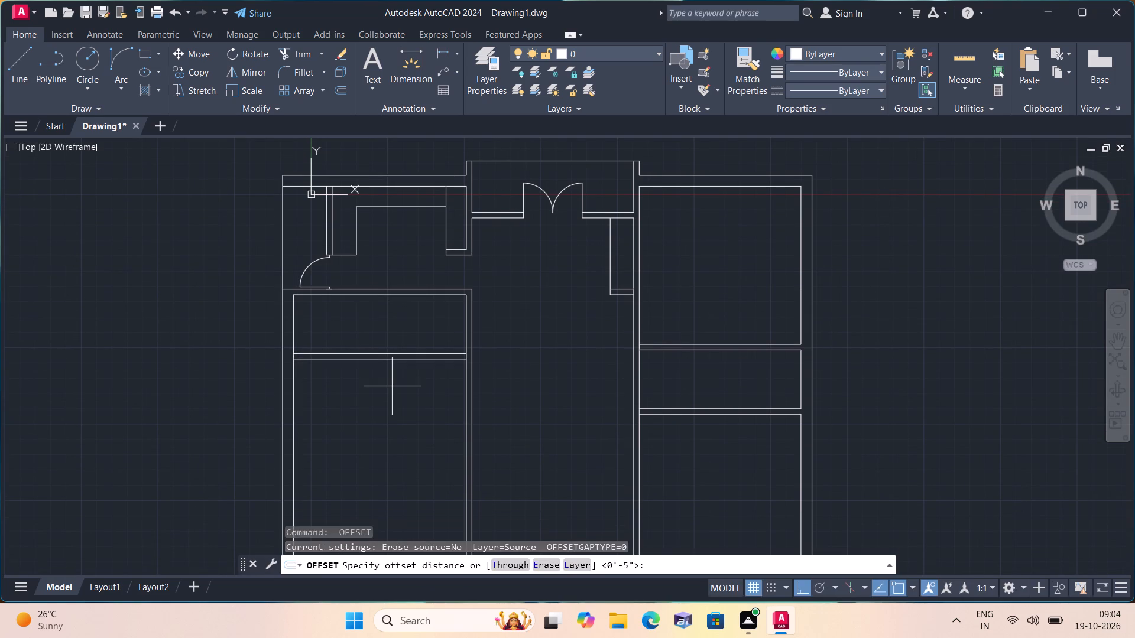
pyautogui.write('10\'9"')
pyautogui.press('space')
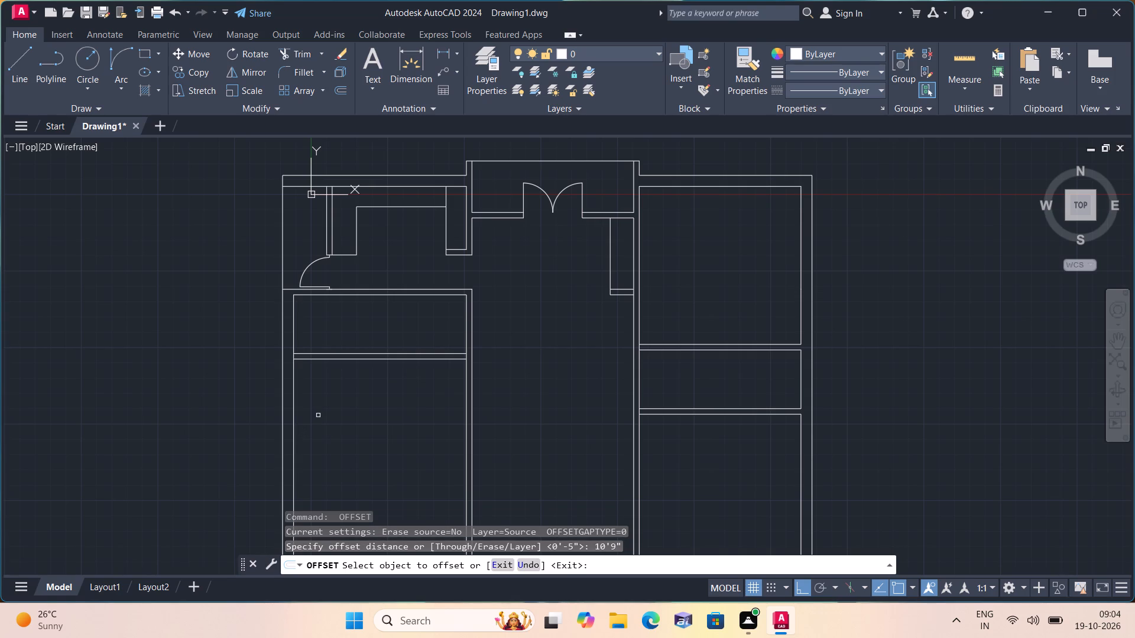
pyautogui.click(322, 363)
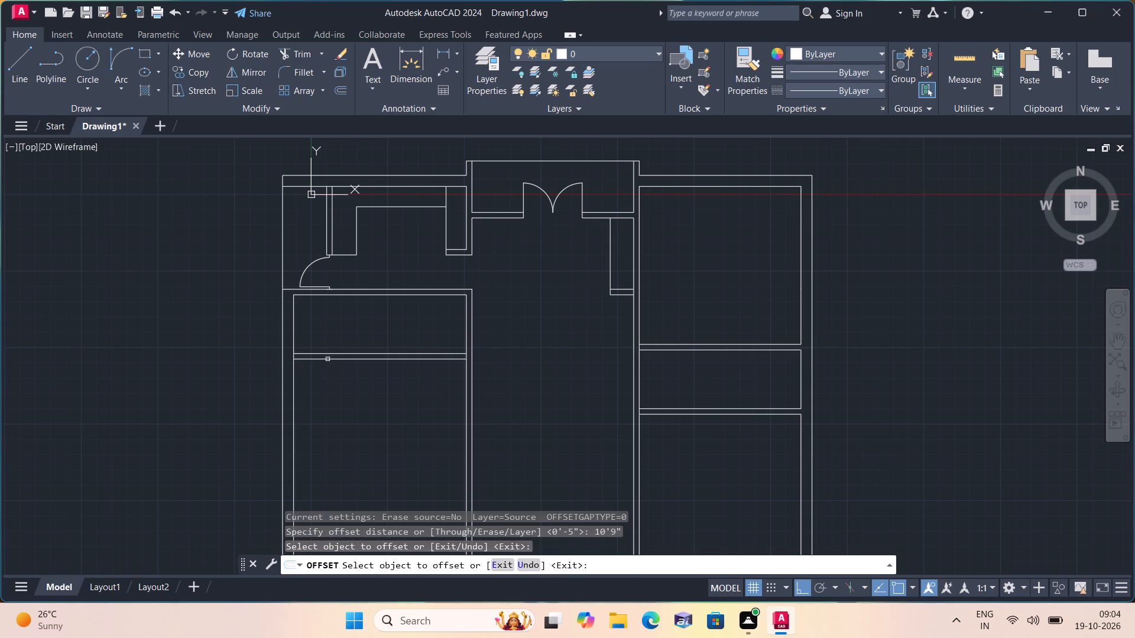
pyautogui.click(327, 357)
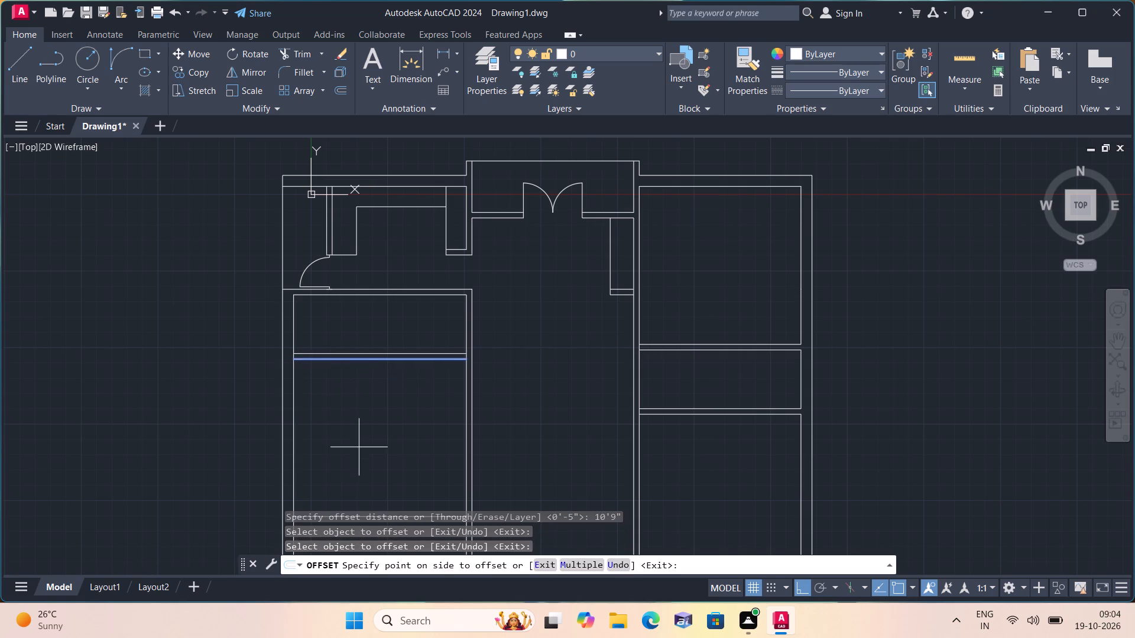
pyautogui.click(359, 447)
pyautogui.scroll(-1, 360, 446)
pyautogui.moveTo(360, 439); pyautogui.dragTo(346, 395, button='middle')
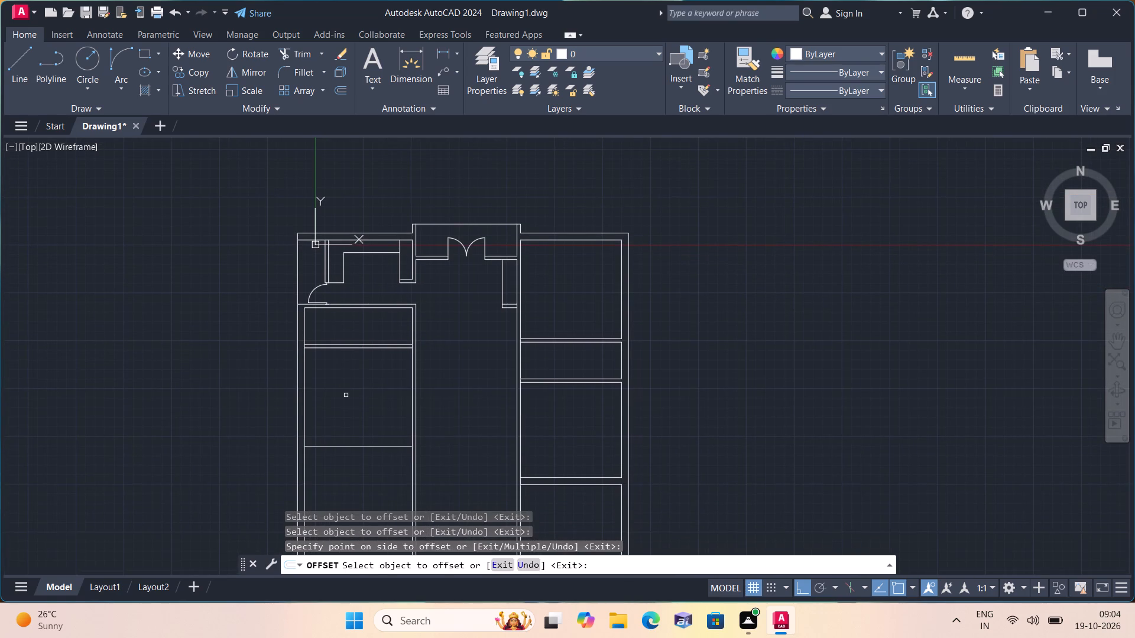
pyautogui.press('space')
# Offset the lowest cross line in the left-hand strip 9" downward to form a 9" cross wall.
pyautogui.press('space')
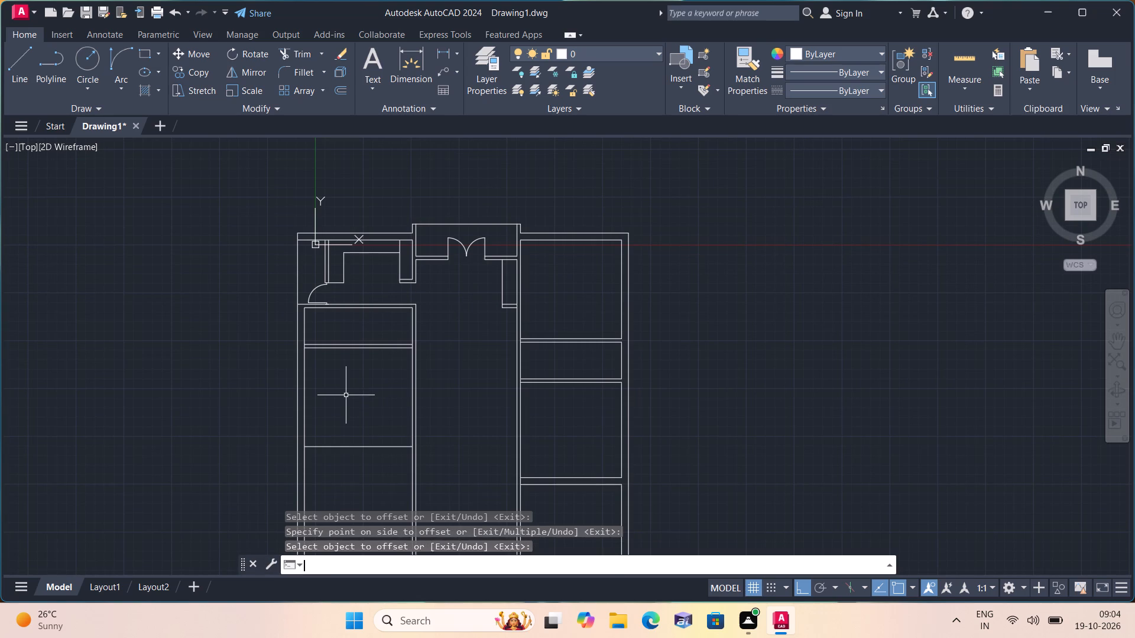
pyautogui.write('9"')
pyautogui.press('space')
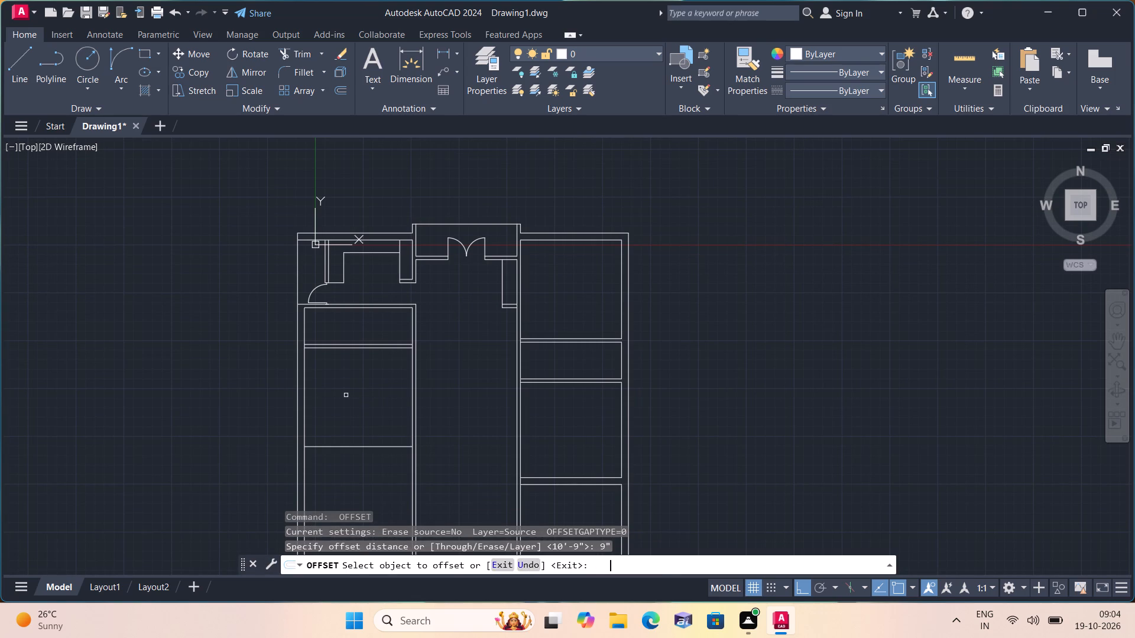
pyautogui.click(330, 445)
pyautogui.click(358, 488)
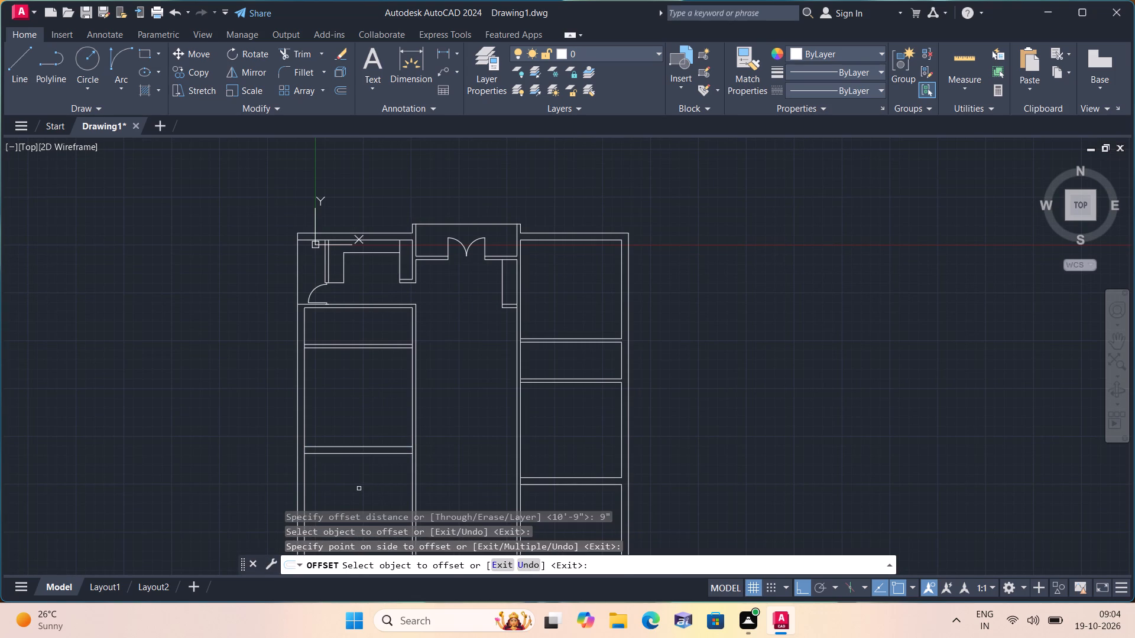
pyautogui.moveTo(364, 487); pyautogui.dragTo(374, 434, button='middle')
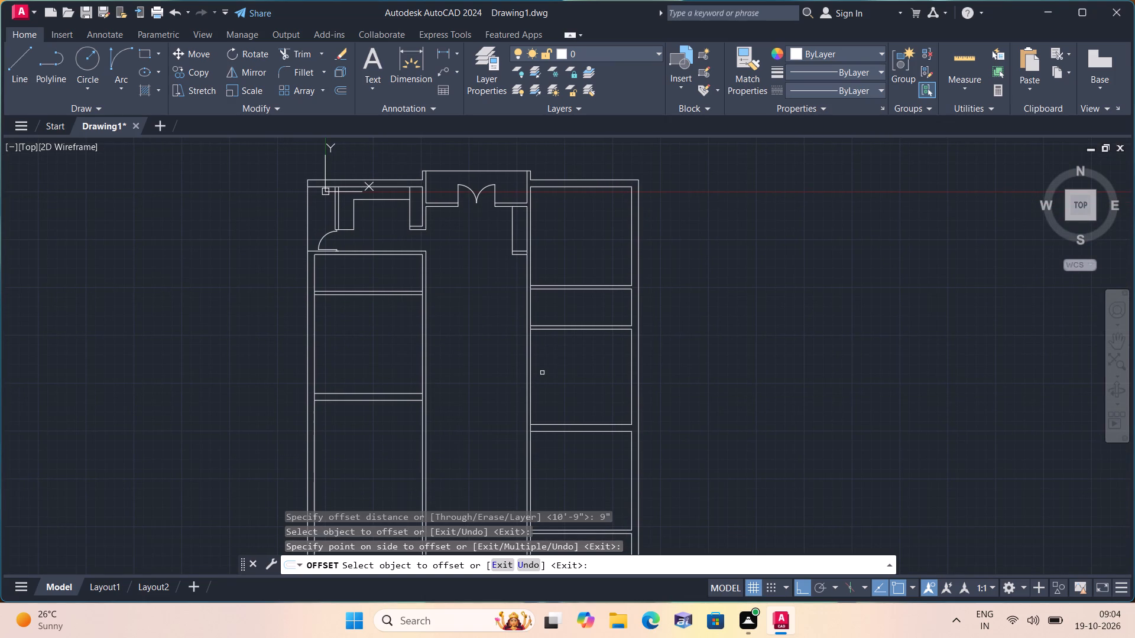
pyautogui.press('space')
# Extend both lines of the left-hand strip's 9" cross wall to the outer line of the left outer wall.
pyautogui.write('exte')
pyautogui.press('space')
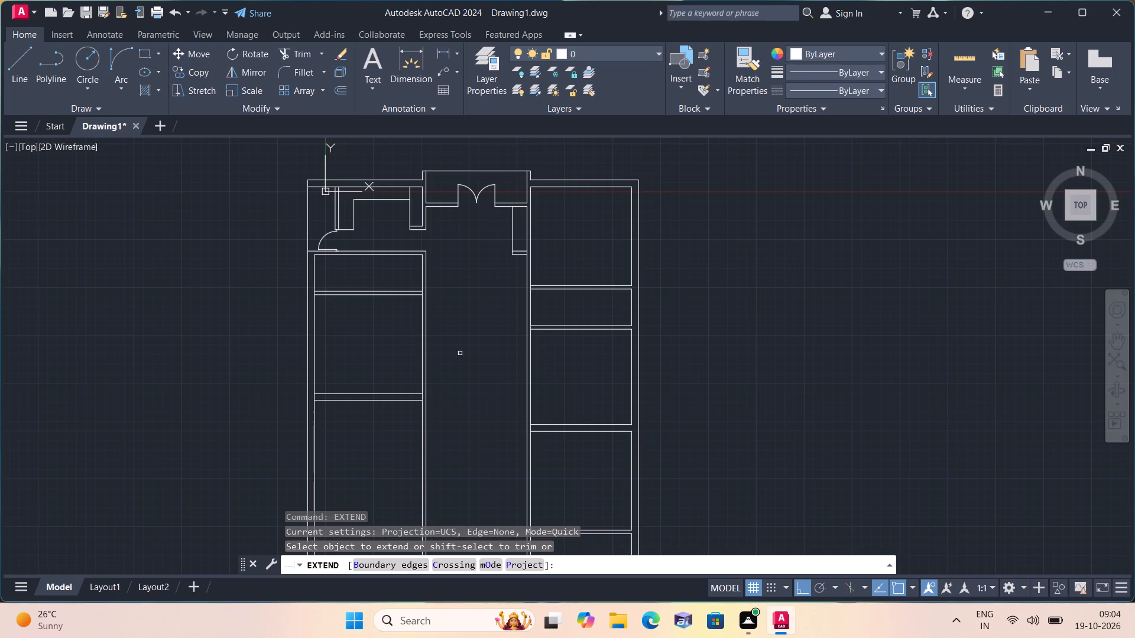
pyautogui.moveTo(377, 374); pyautogui.dragTo(333, 428)
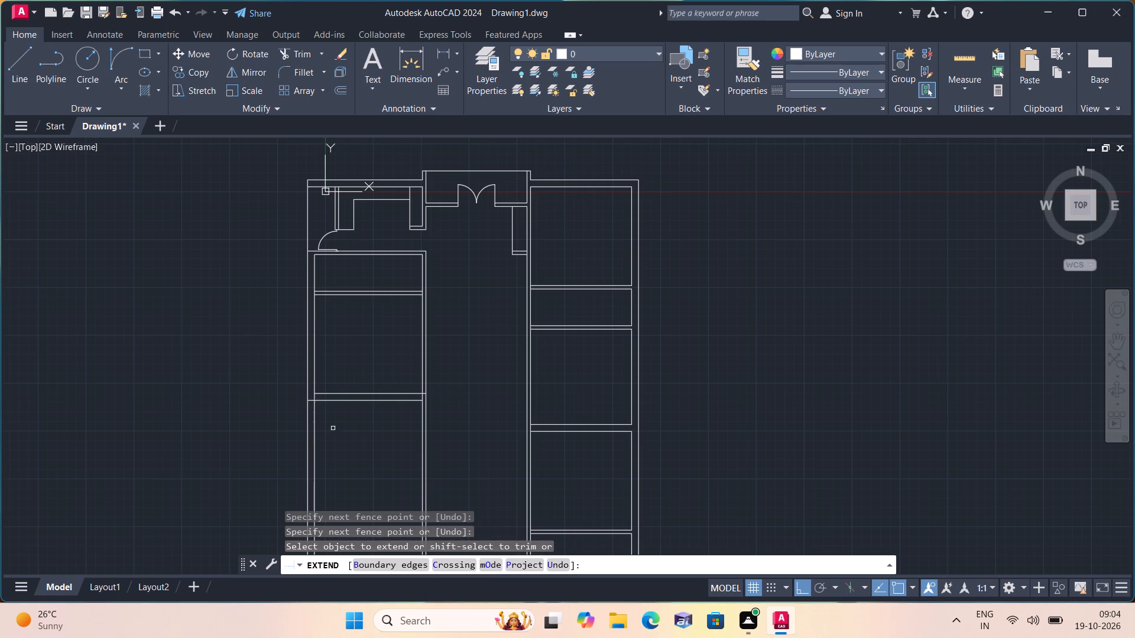
pyautogui.click(337, 392)
# Extend both lines of the 9" cross wall across the central hall to the far face of the right-hand strip's partition wall.
pyautogui.moveTo(342, 379); pyautogui.dragTo(379, 423)
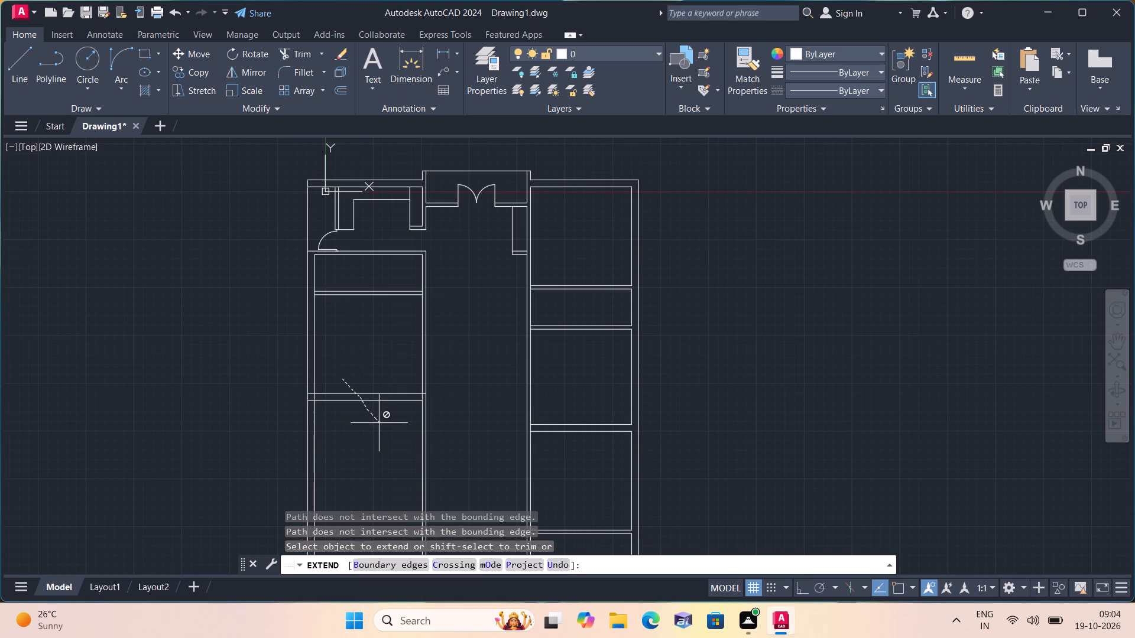
pyautogui.moveTo(388, 380); pyautogui.dragTo(403, 425)
pyautogui.moveTo(391, 367); pyautogui.dragTo(398, 400)
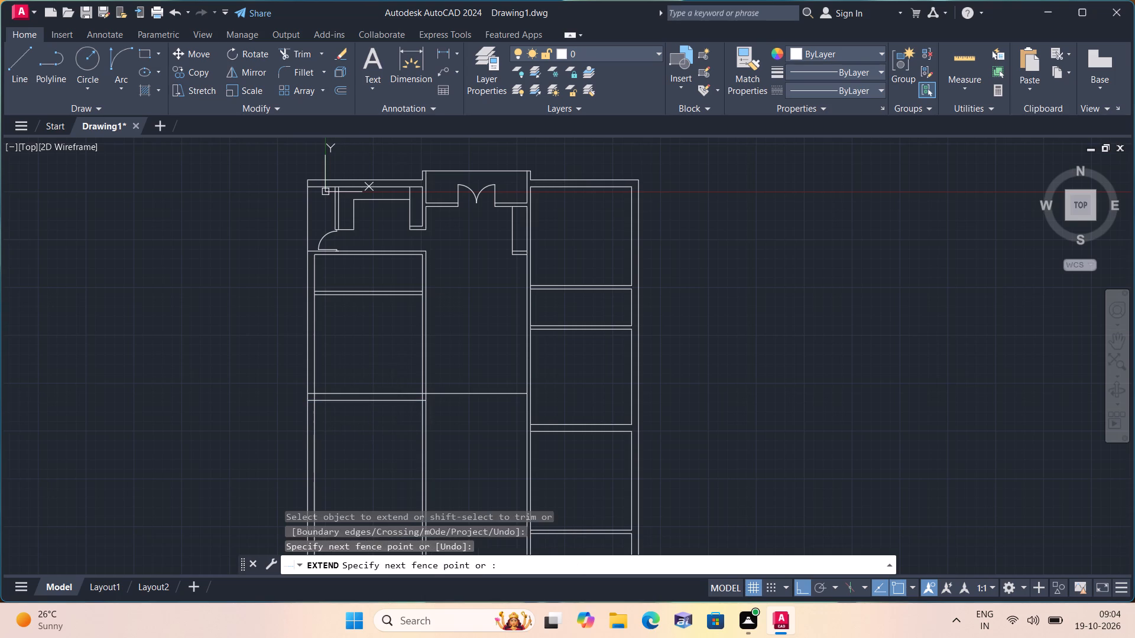
pyautogui.moveTo(398, 400); pyautogui.dragTo(406, 429)
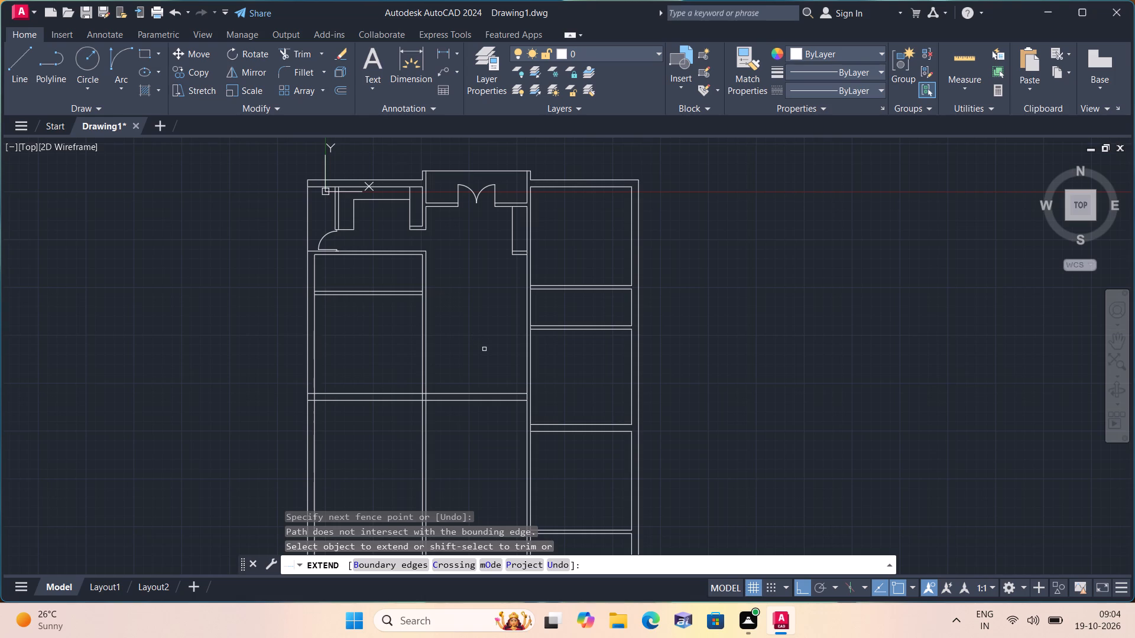
pyautogui.moveTo(484, 349); pyautogui.dragTo(497, 389)
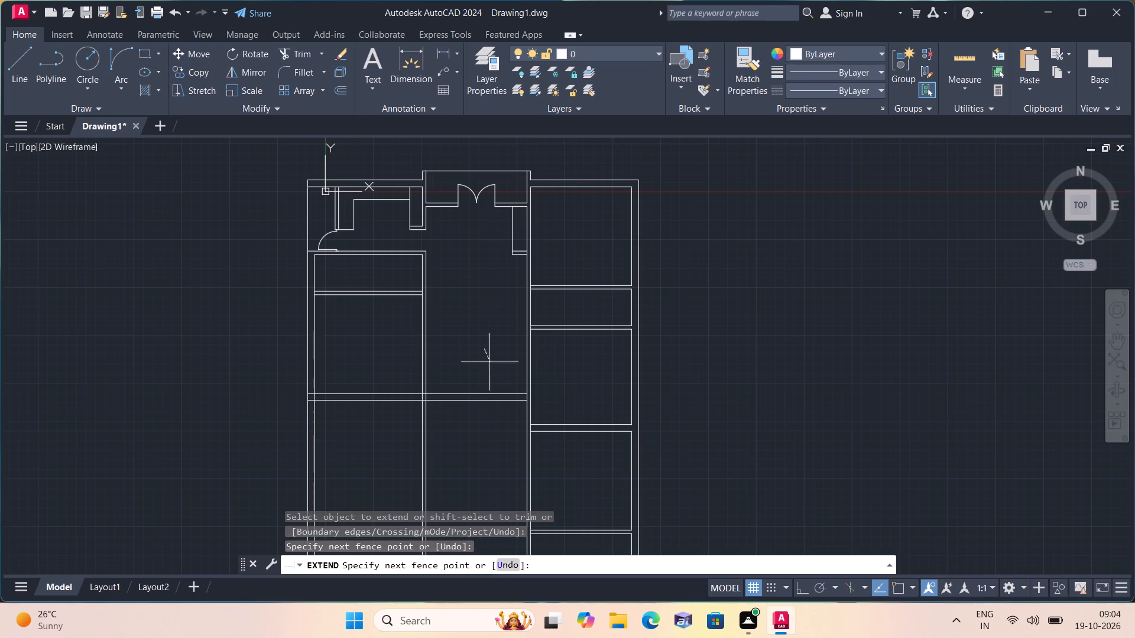
pyautogui.moveTo(497, 389); pyautogui.dragTo(508, 421)
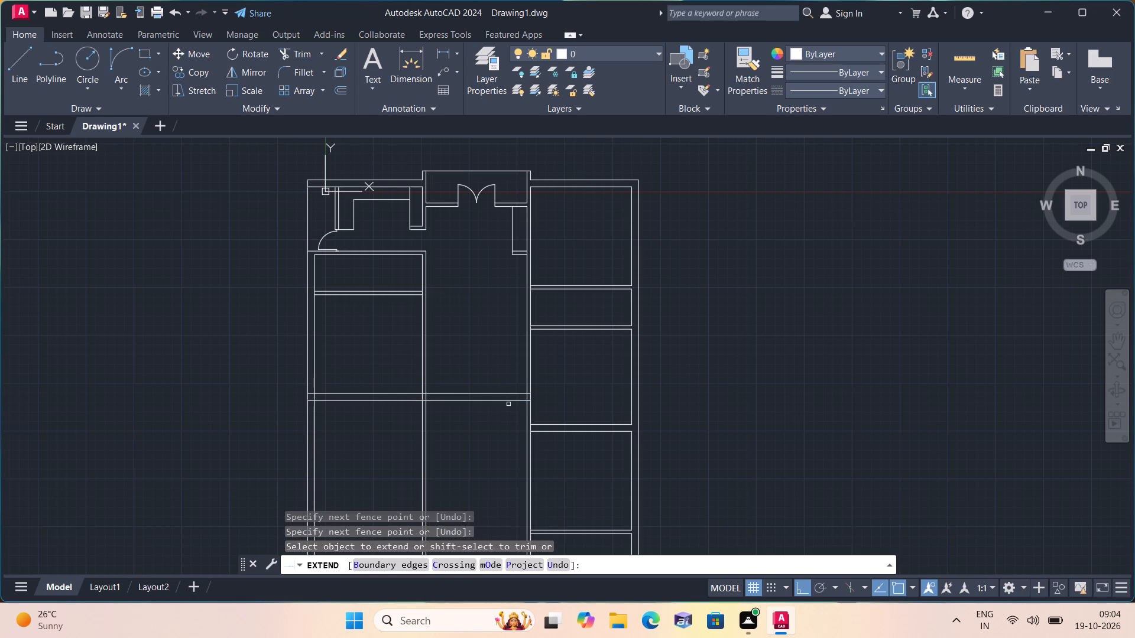
pyautogui.scroll(-1, 508, 359)
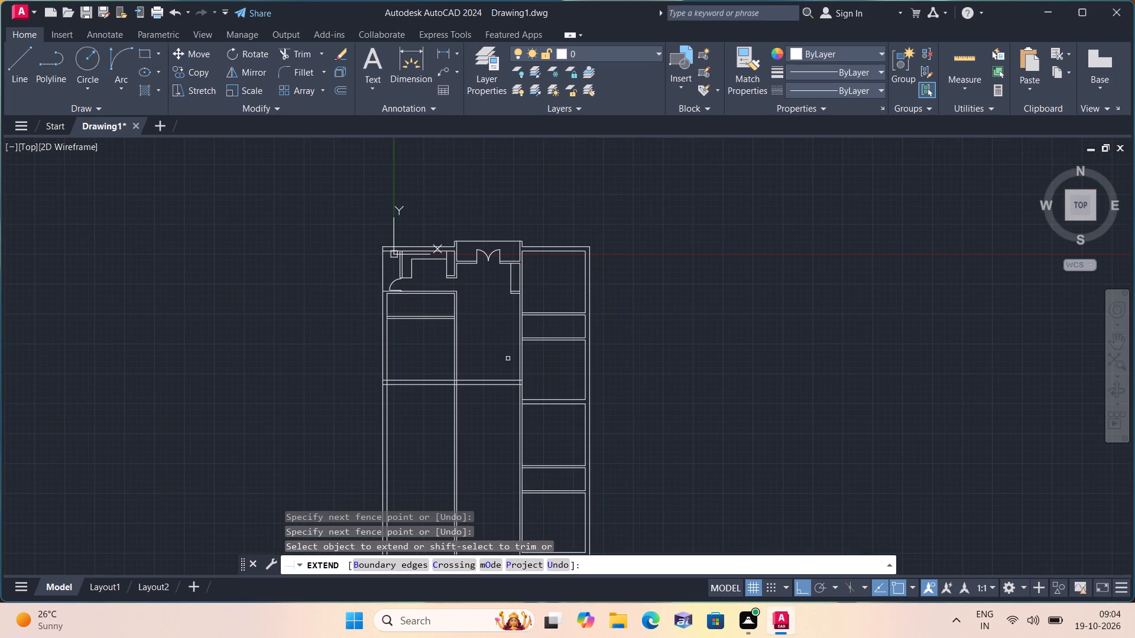
pyautogui.scroll(-1, 508, 354)
pyautogui.scroll(2, 508, 350)
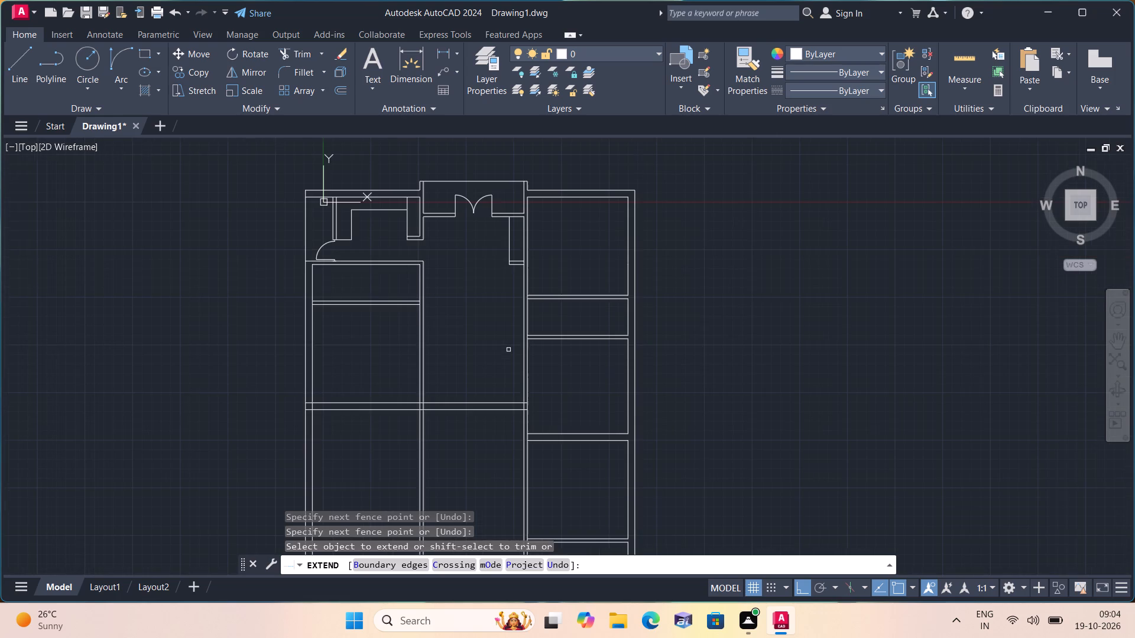
pyautogui.press('Escape')
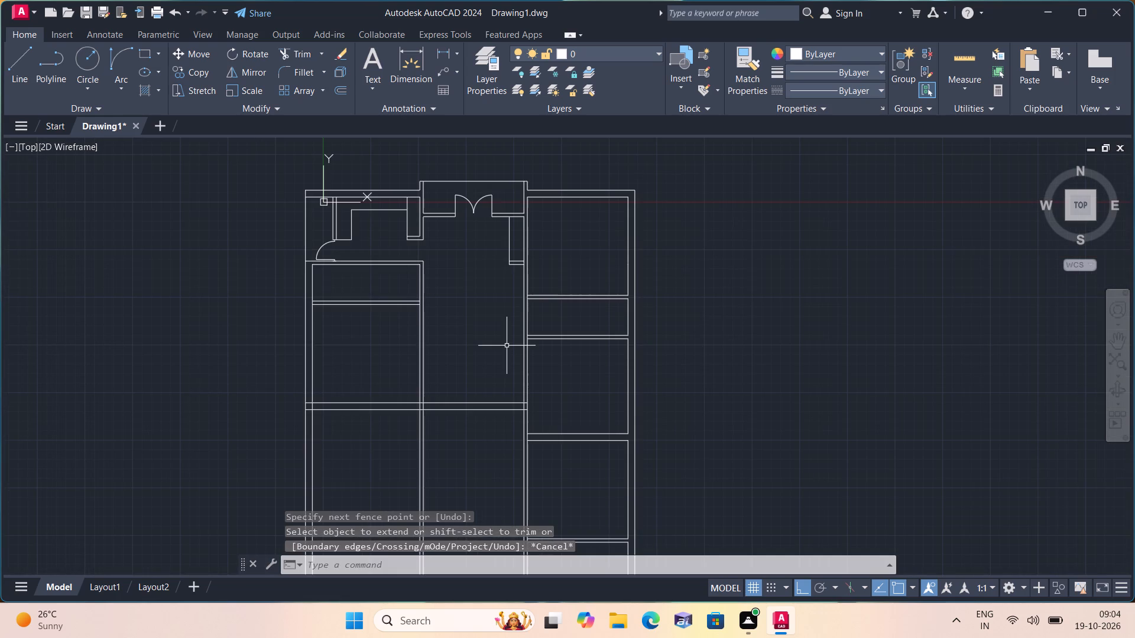
# Examine the wall layout from the new 9" cross wall and lower strips up to the top-left room and entrance bay.
pyautogui.scroll(-2, 450, 342)
pyautogui.scroll(1, 447, 402)
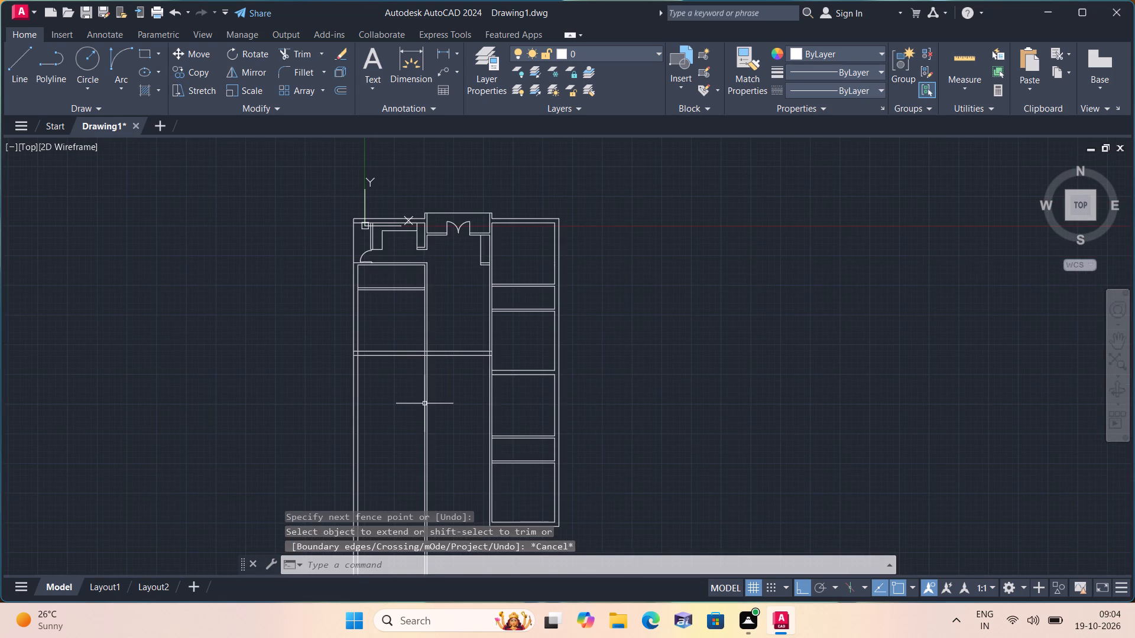
pyautogui.moveTo(432, 402); pyautogui.dragTo(502, 346, button='middle')
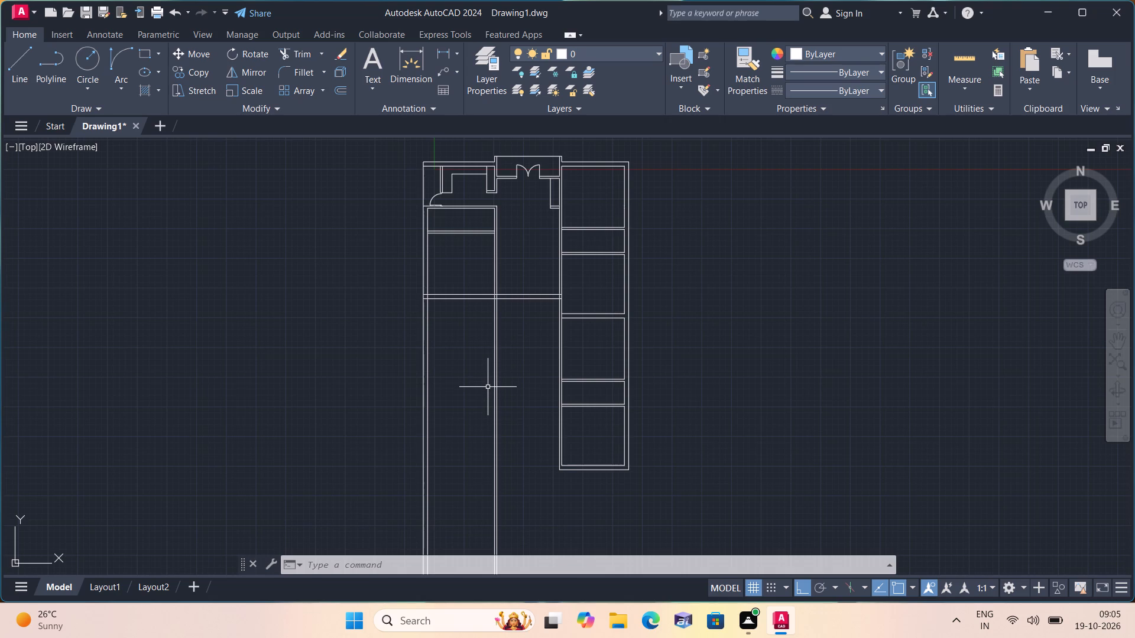
pyautogui.scroll(3, 464, 222)
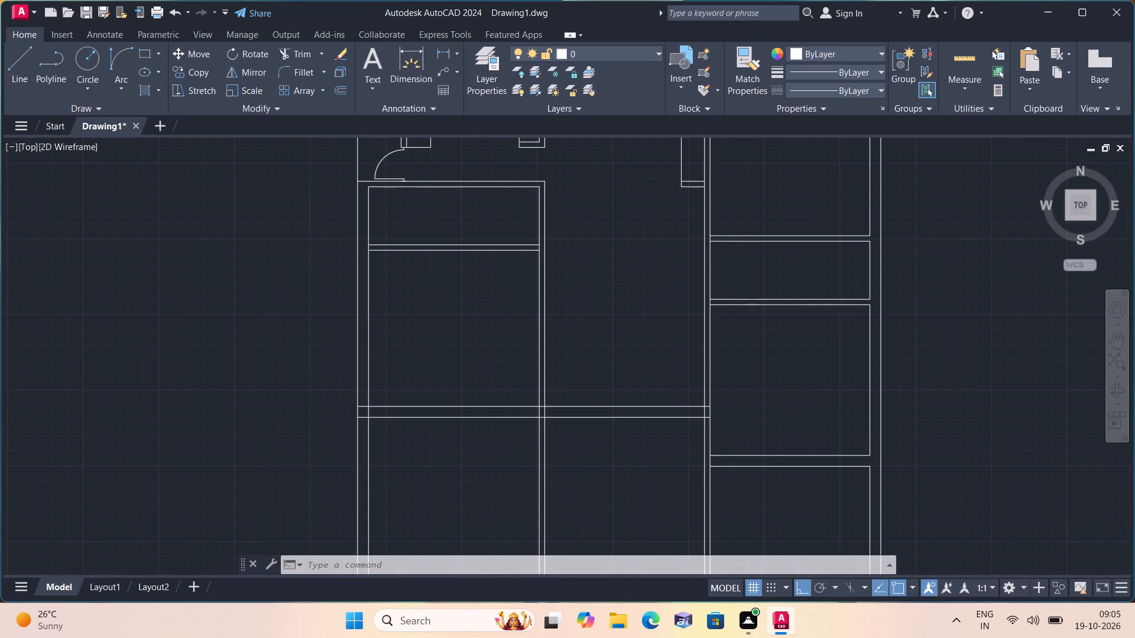
pyautogui.scroll(-1, 464, 222)
pyautogui.moveTo(464, 222); pyautogui.dragTo(458, 606, button='middle')
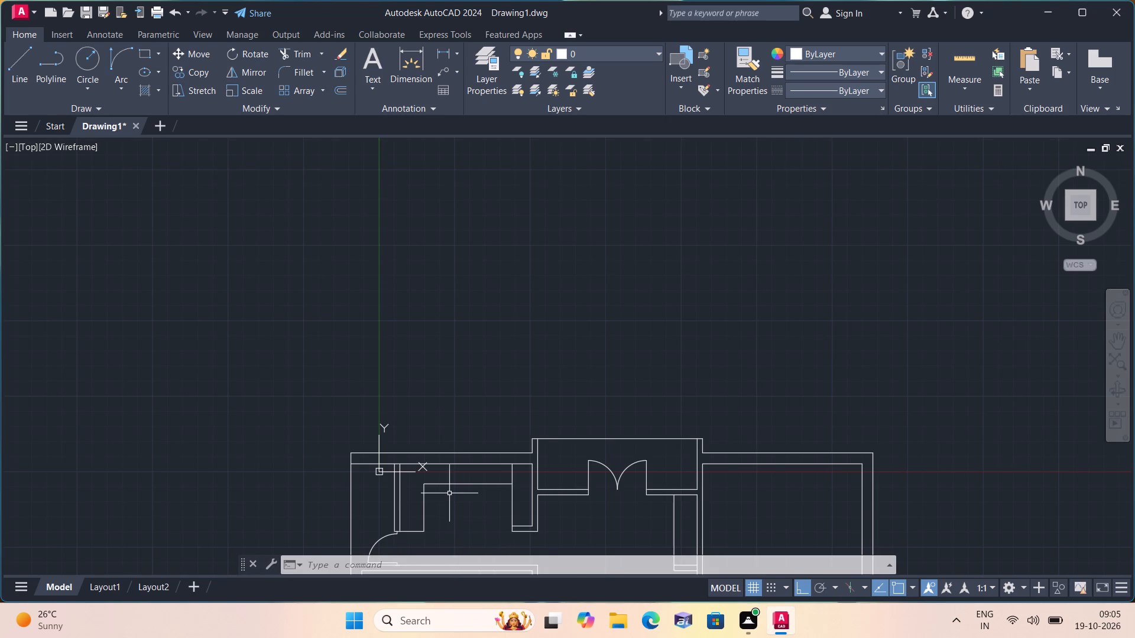
pyautogui.scroll(1, 449, 493)
pyautogui.moveTo(505, 499); pyautogui.dragTo(420, 435, button='middle')
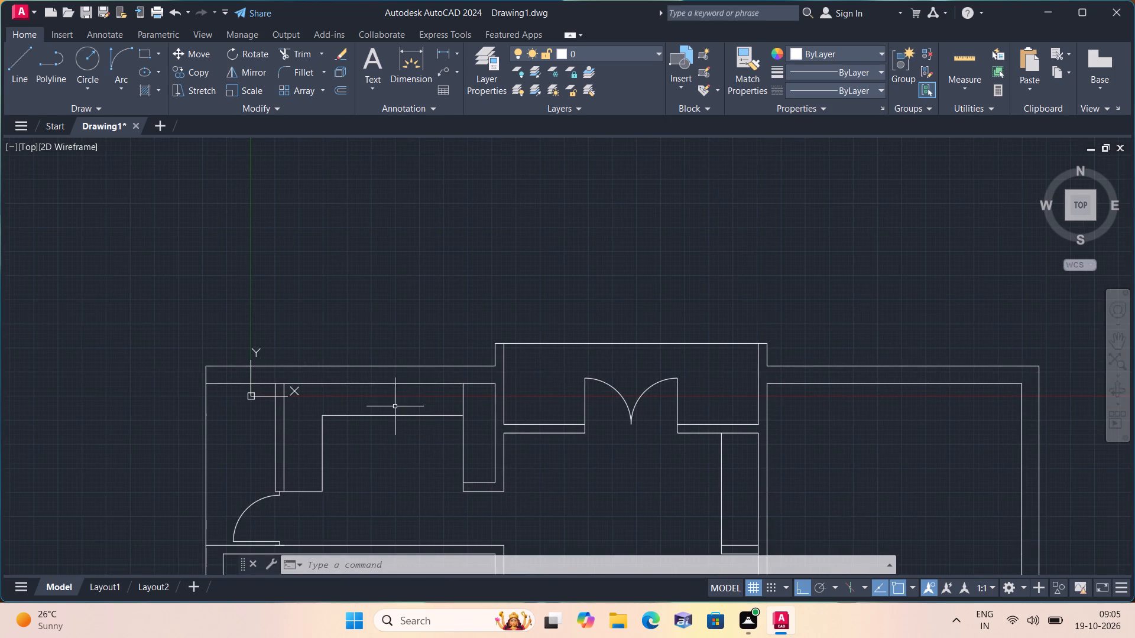
pyautogui.scroll(-1, 390, 395)
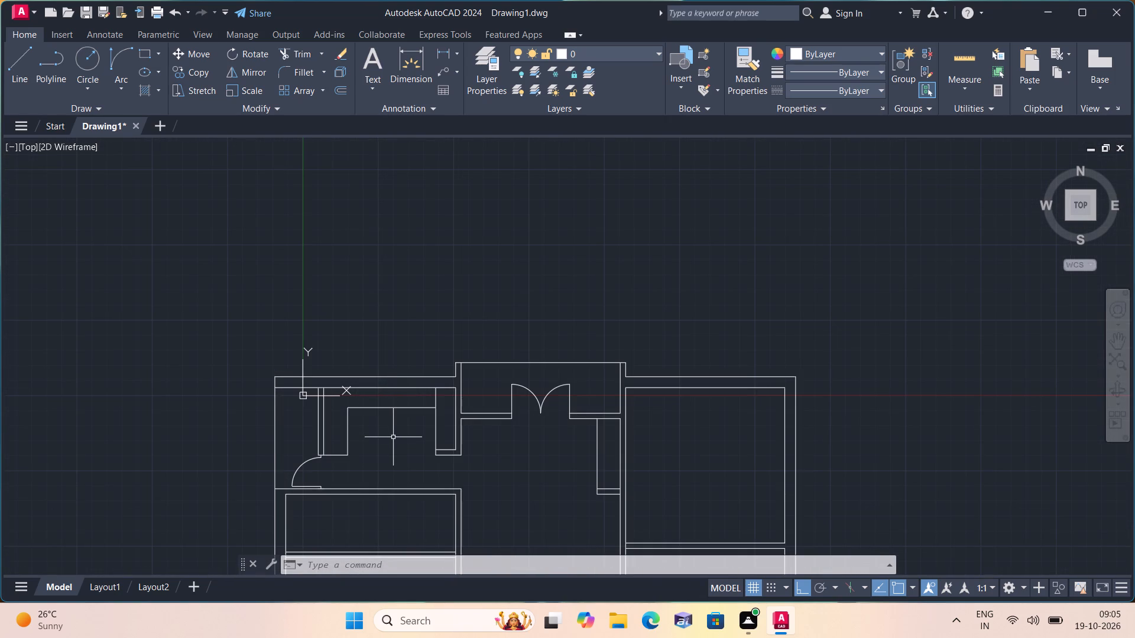
# Offset the inner line of the left outer wall 8' inward, into the upper room of the lower left-hand strip.
pyautogui.moveTo(471, 483); pyautogui.dragTo(337, 440, button='middle')
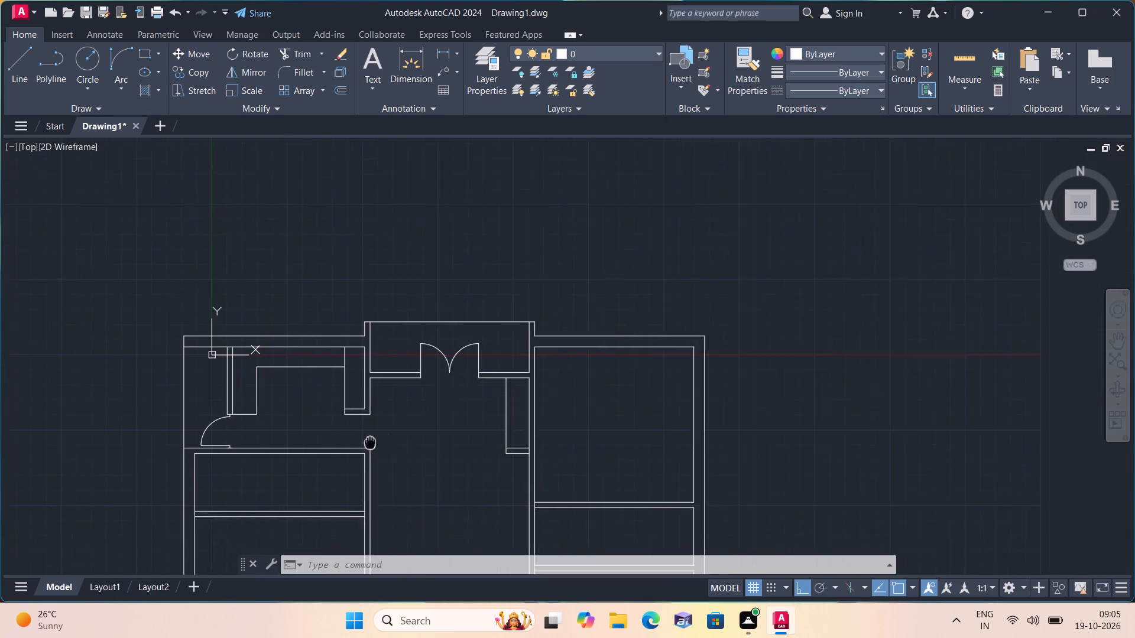
pyautogui.moveTo(337, 440); pyautogui.dragTo(337, 439, button='middle')
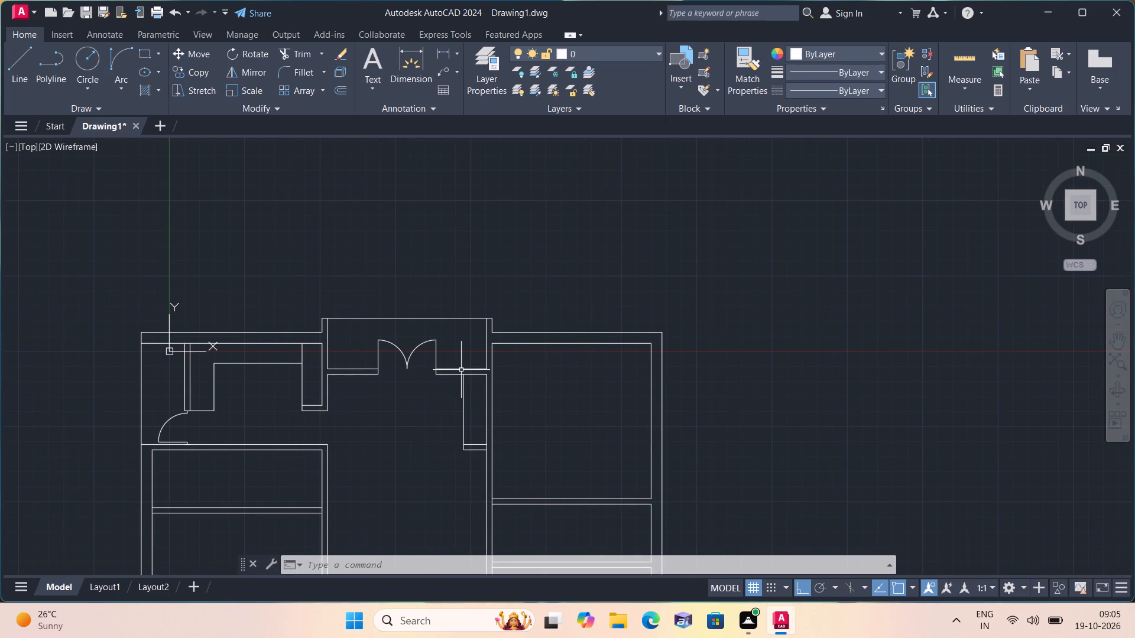
pyautogui.moveTo(476, 463); pyautogui.dragTo(439, 404, button='middle')
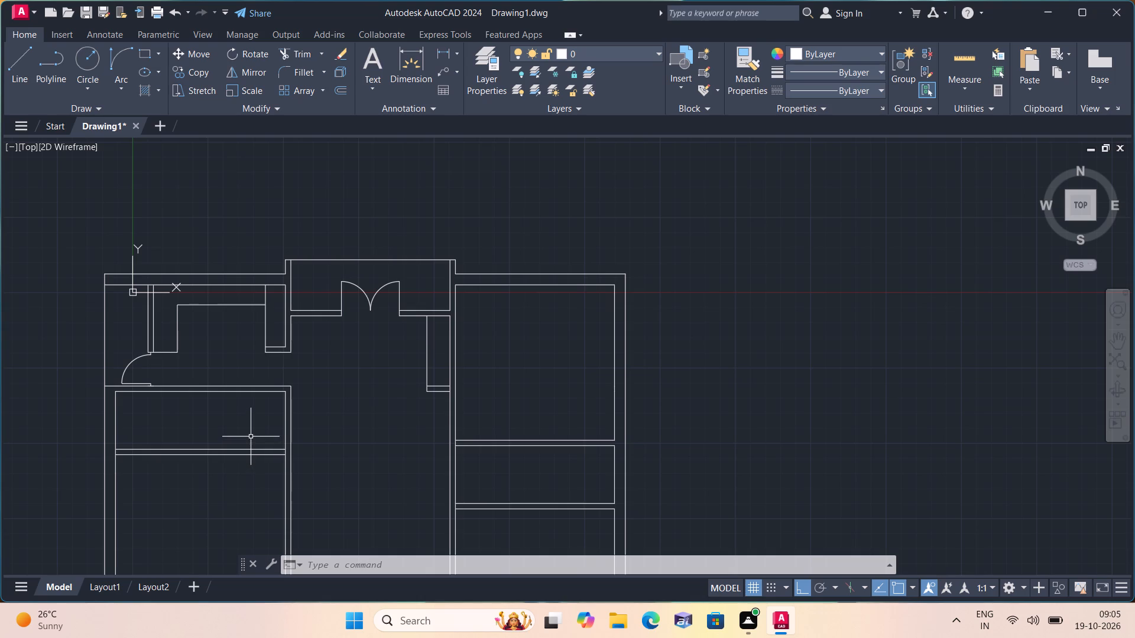
pyautogui.moveTo(257, 432); pyautogui.dragTo(295, 402, button='middle')
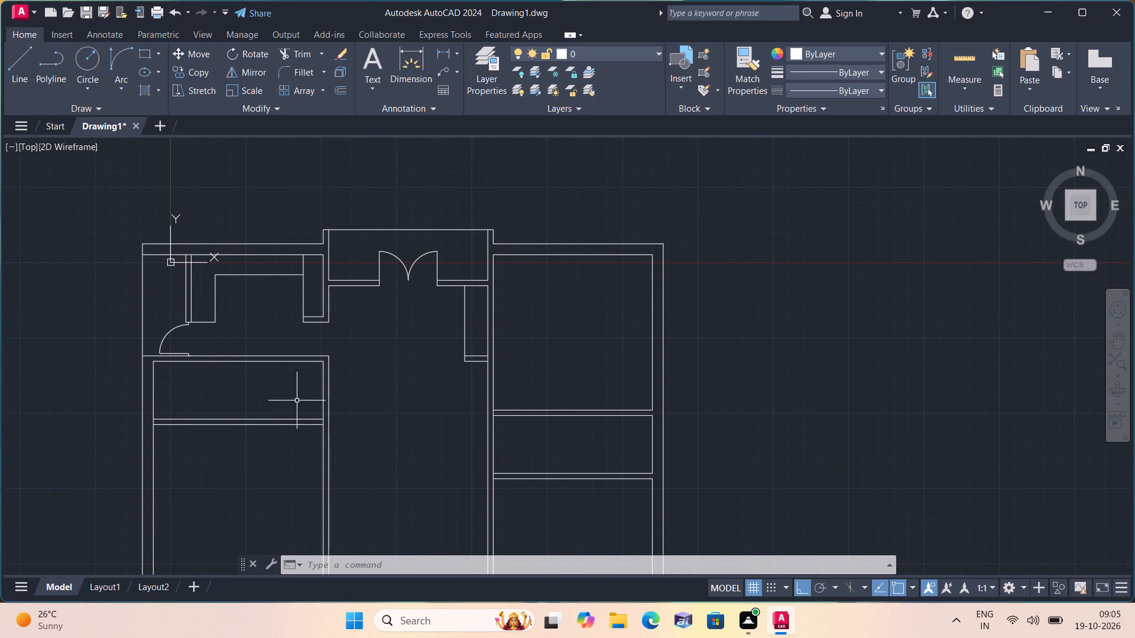
pyautogui.write('off')
pyautogui.press('space')
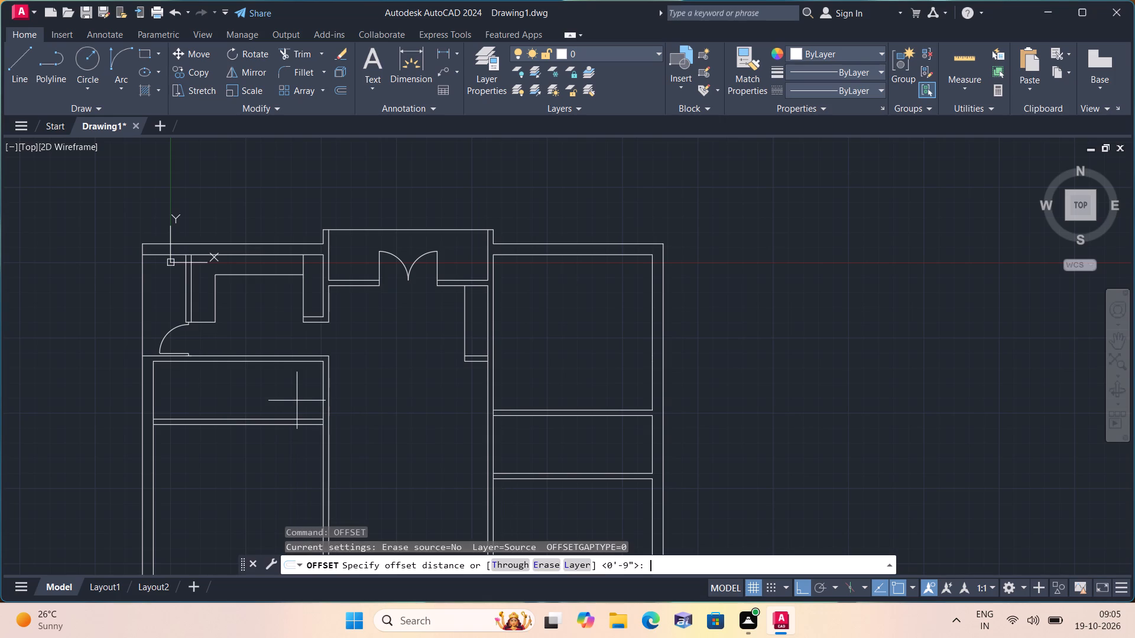
pyautogui.write("8'")
pyautogui.press('space')
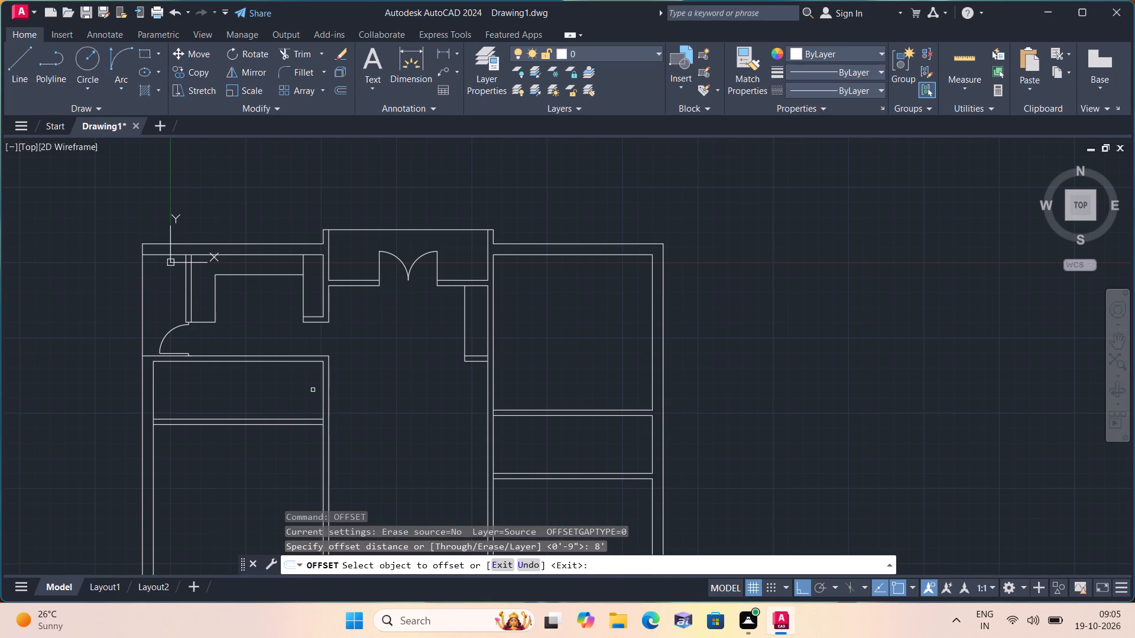
pyautogui.click(155, 392)
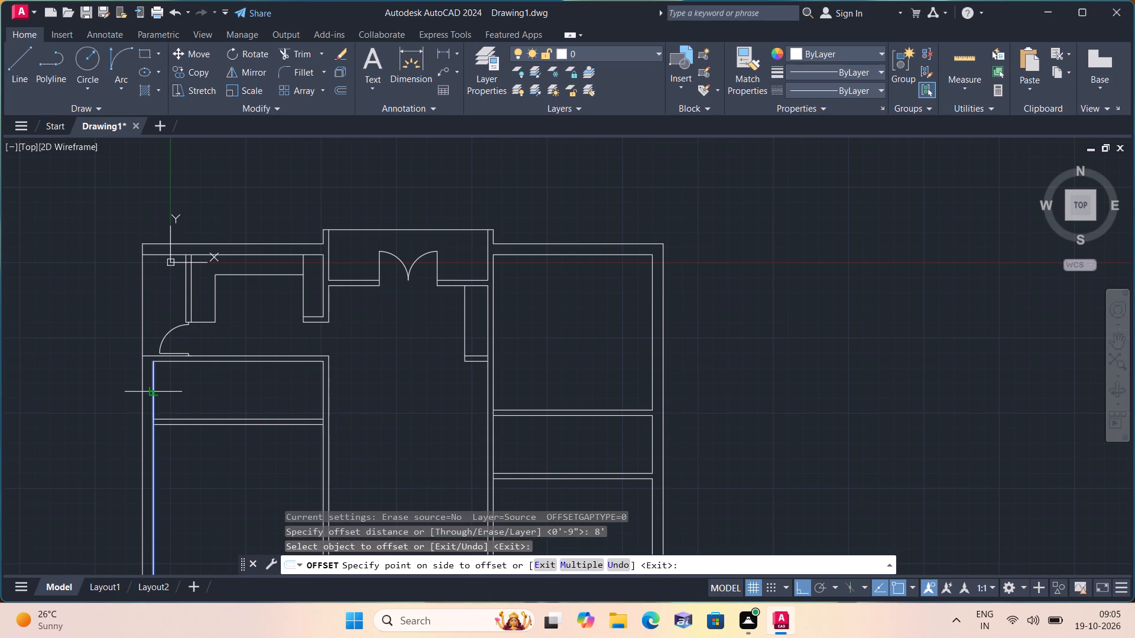
pyautogui.click(268, 401)
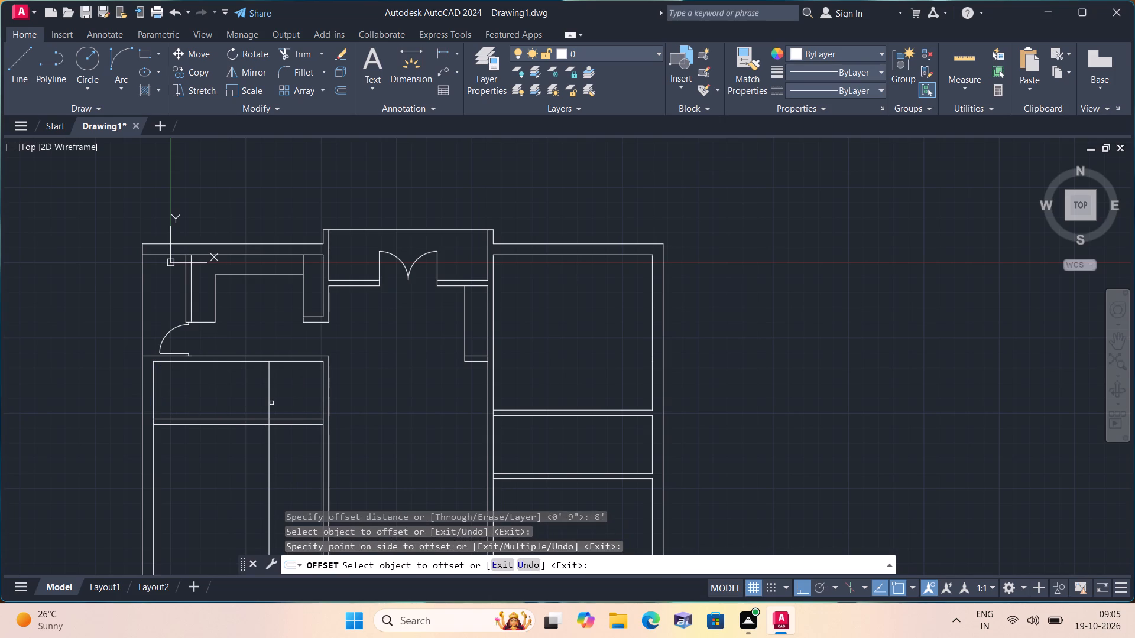
pyautogui.press('space')
# Offset the new vertical line 4.5" toward the central hall to form a partition.
pyautogui.press('space')
pyautogui.write('4.5"')
pyautogui.press('space')
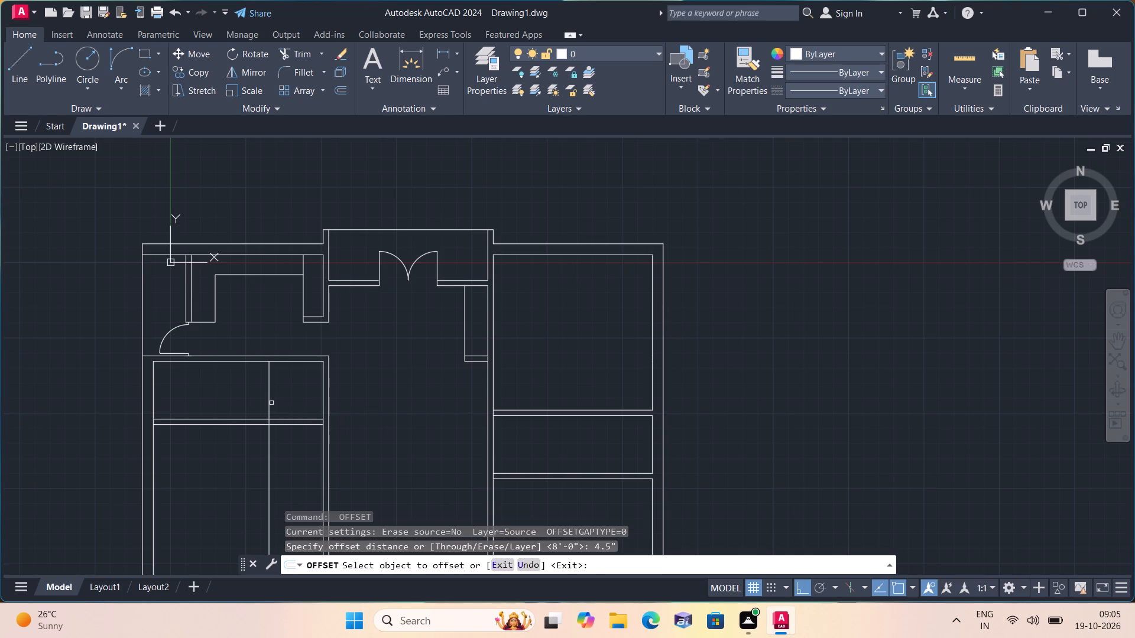
pyautogui.click(268, 401)
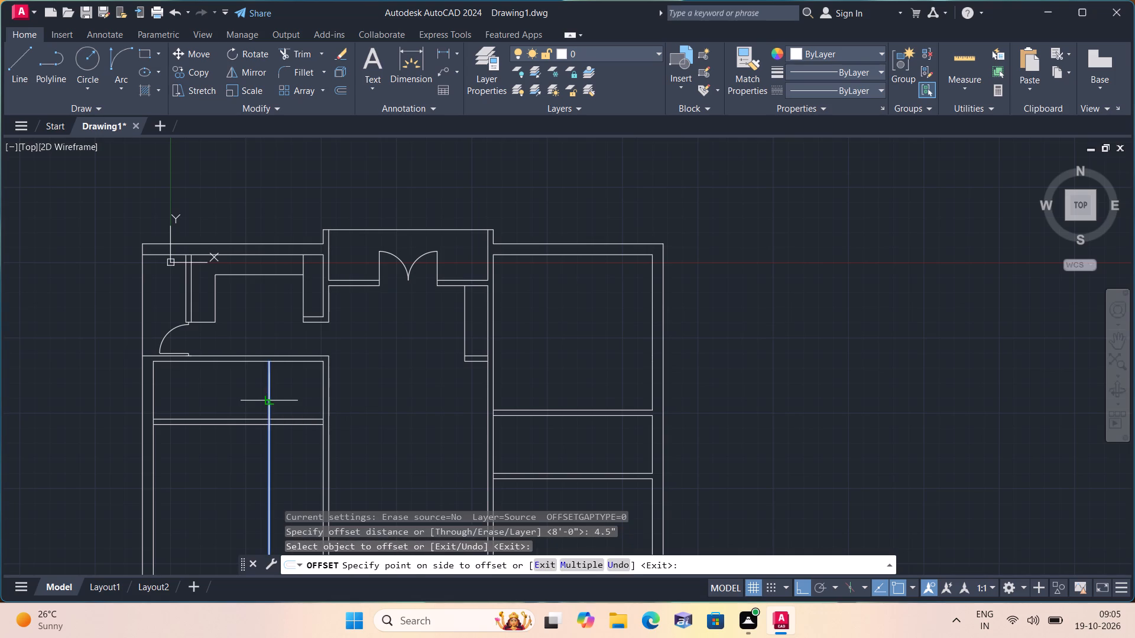
pyautogui.click(289, 403)
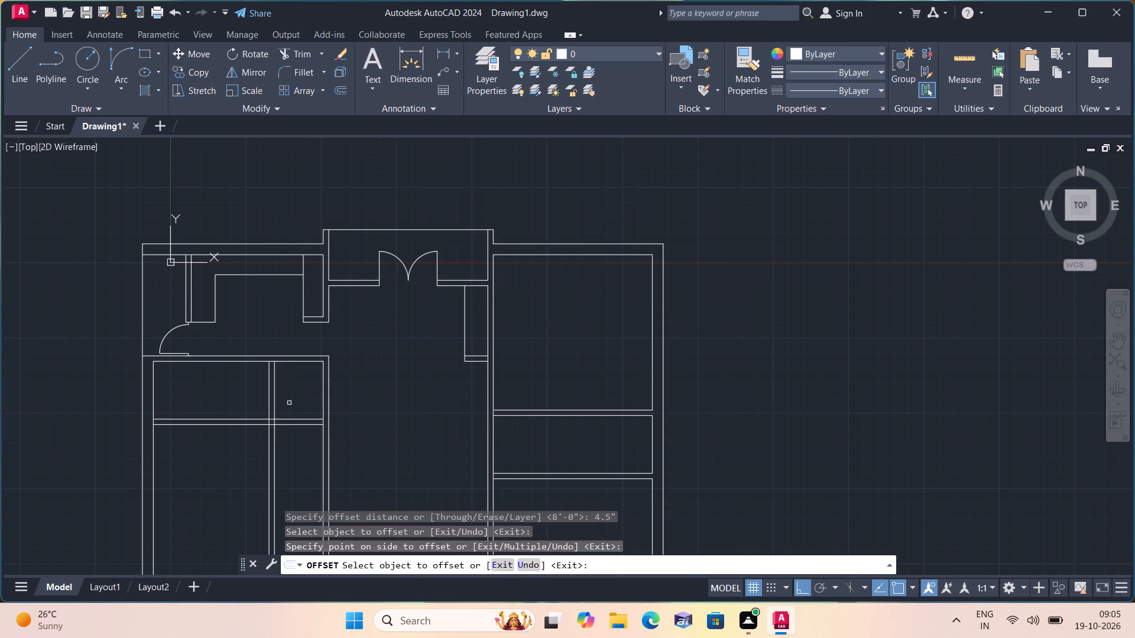
pyautogui.press('space')
# Trim both lines of the new 4.5" partition where they run below the small room's lower cross wall.
pyautogui.write('trim')
pyautogui.press('space')
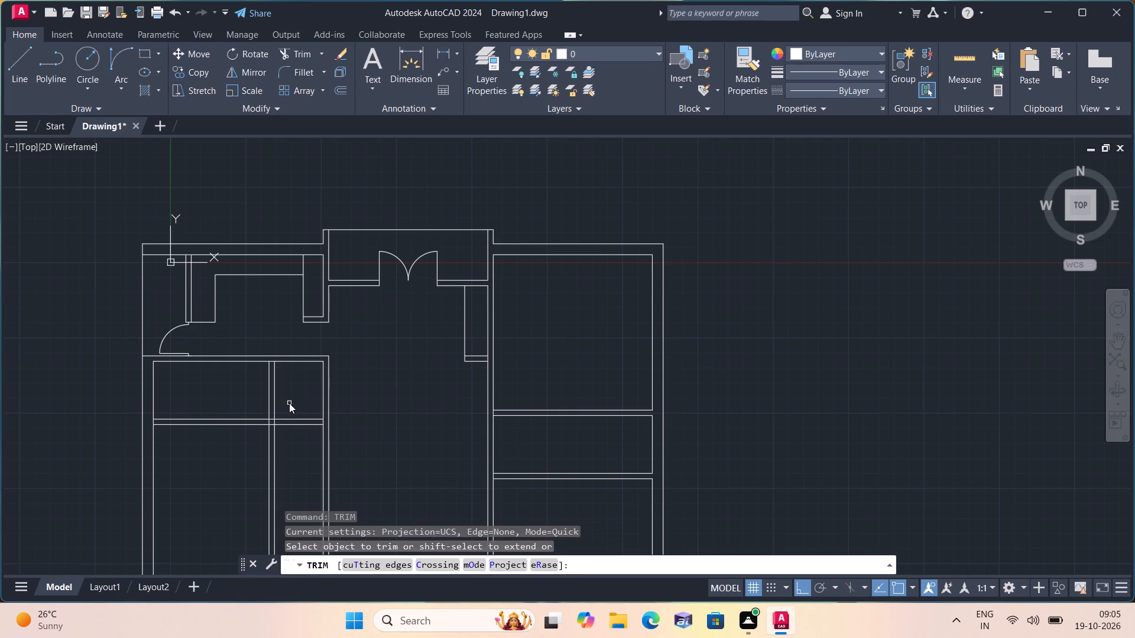
pyautogui.click(274, 472)
pyautogui.click(269, 460)
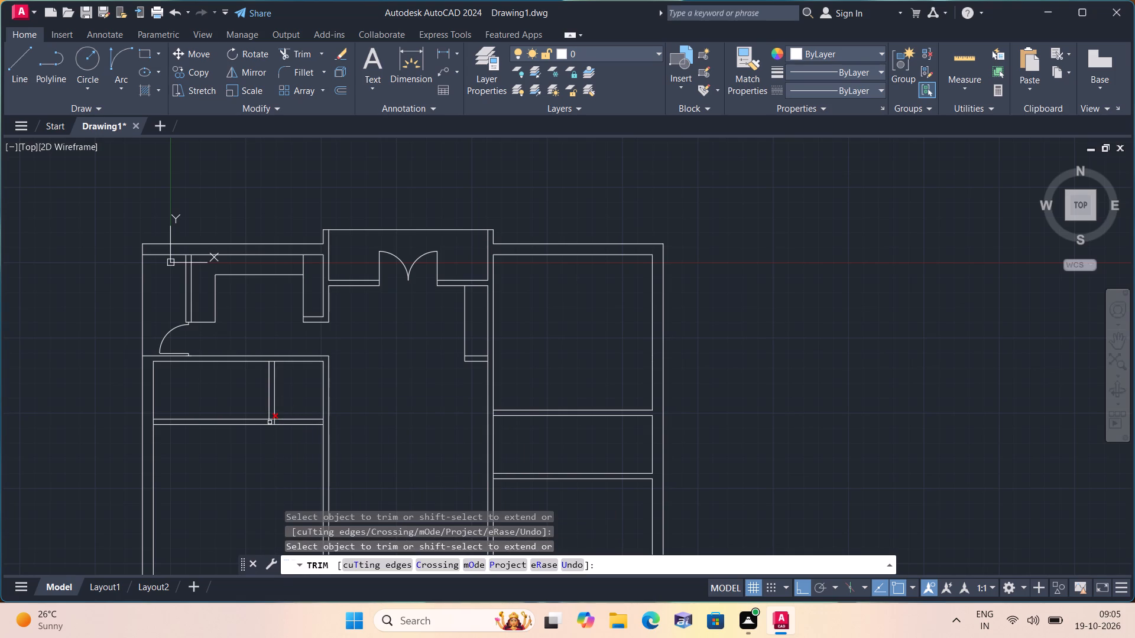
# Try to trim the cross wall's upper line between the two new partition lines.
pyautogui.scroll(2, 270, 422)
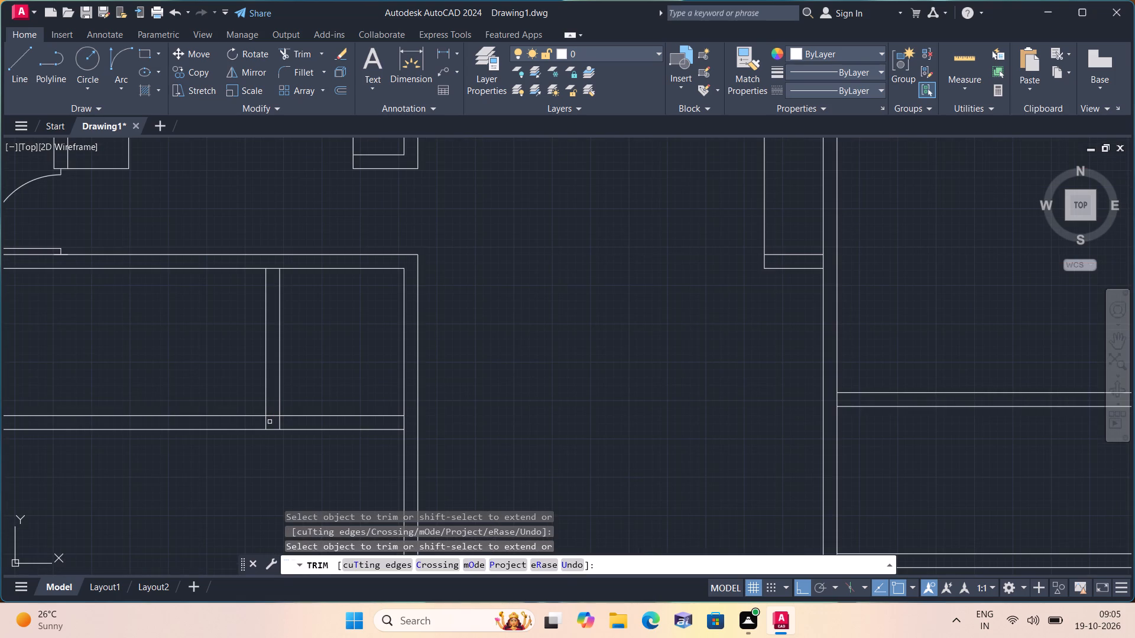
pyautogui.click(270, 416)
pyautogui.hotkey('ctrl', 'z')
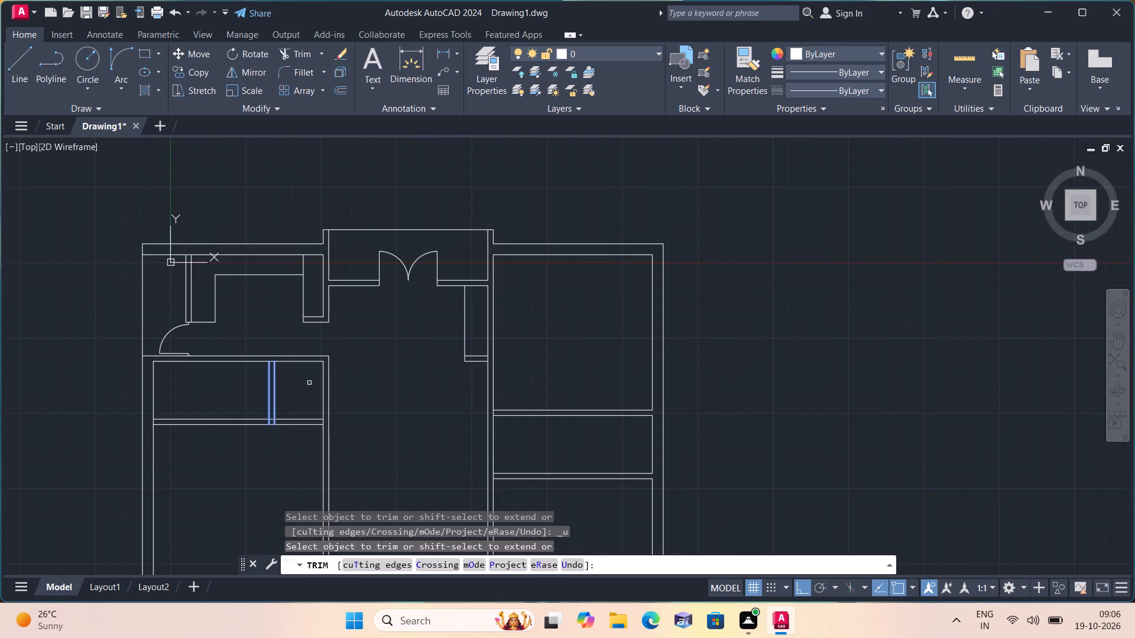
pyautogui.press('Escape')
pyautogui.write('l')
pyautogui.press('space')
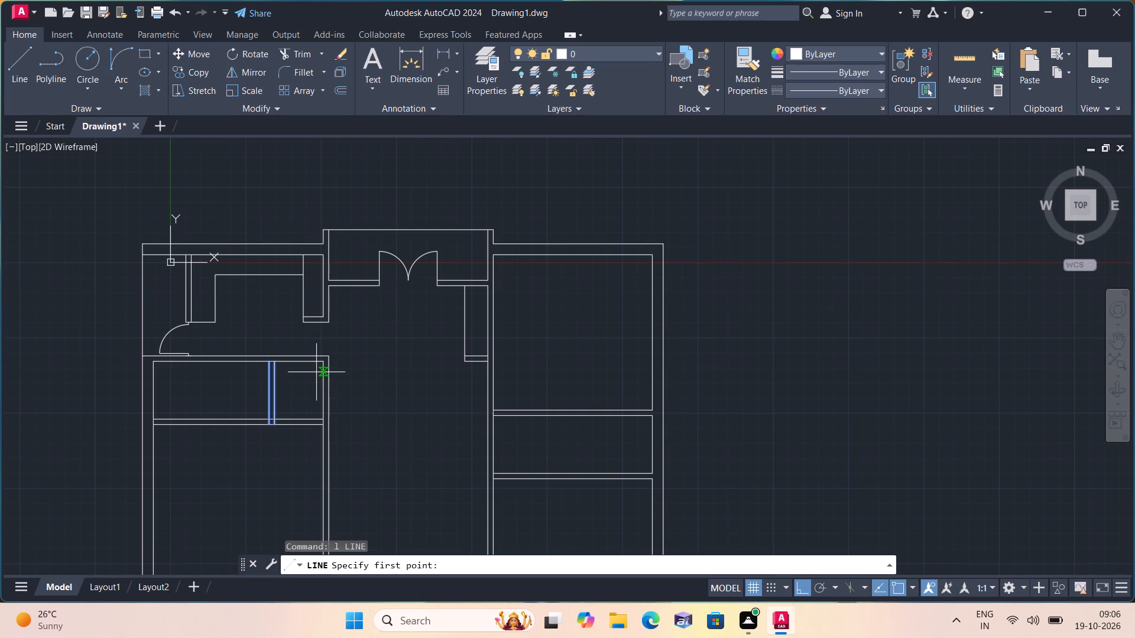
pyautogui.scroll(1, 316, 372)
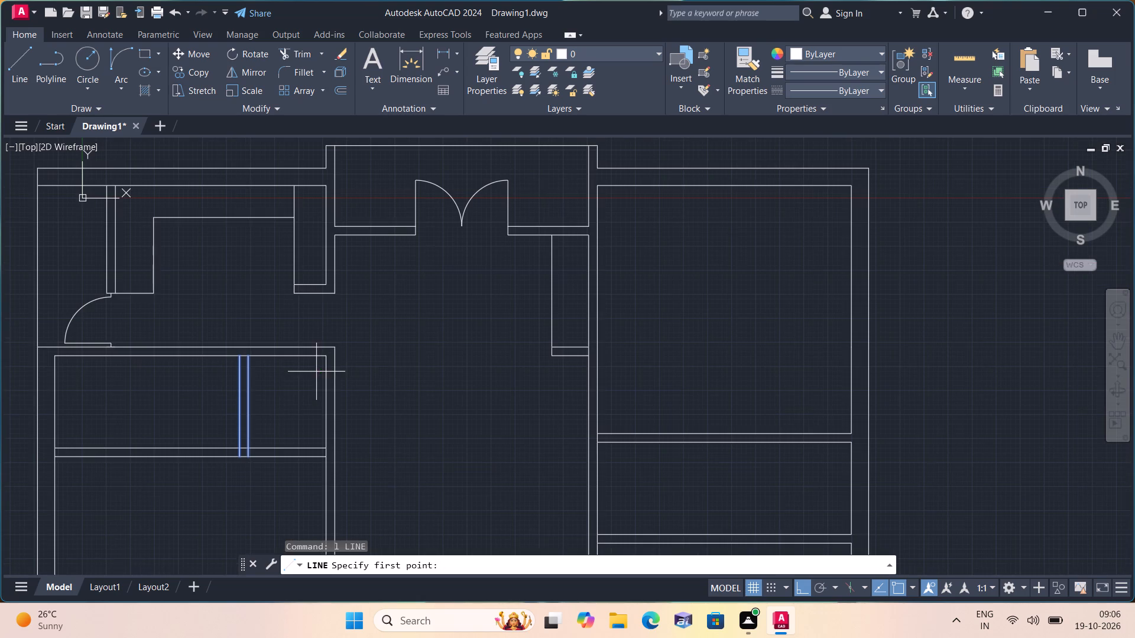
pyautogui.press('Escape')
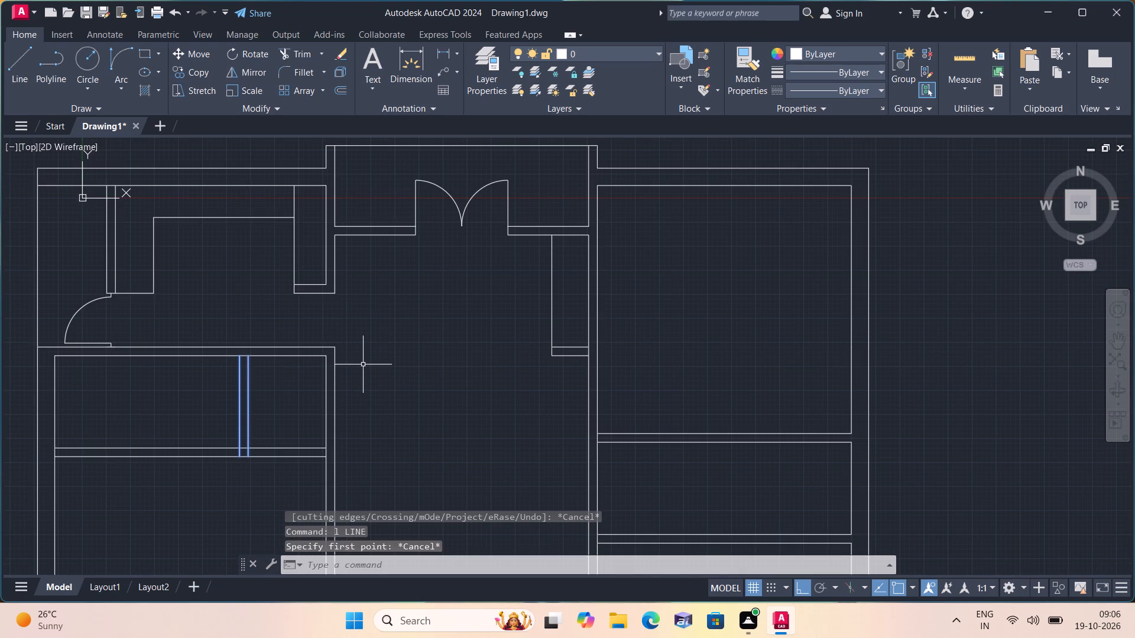
# Offset the inner line of the small room's upper wall 1' downward into the room.
pyautogui.write('off')
pyautogui.press('space')
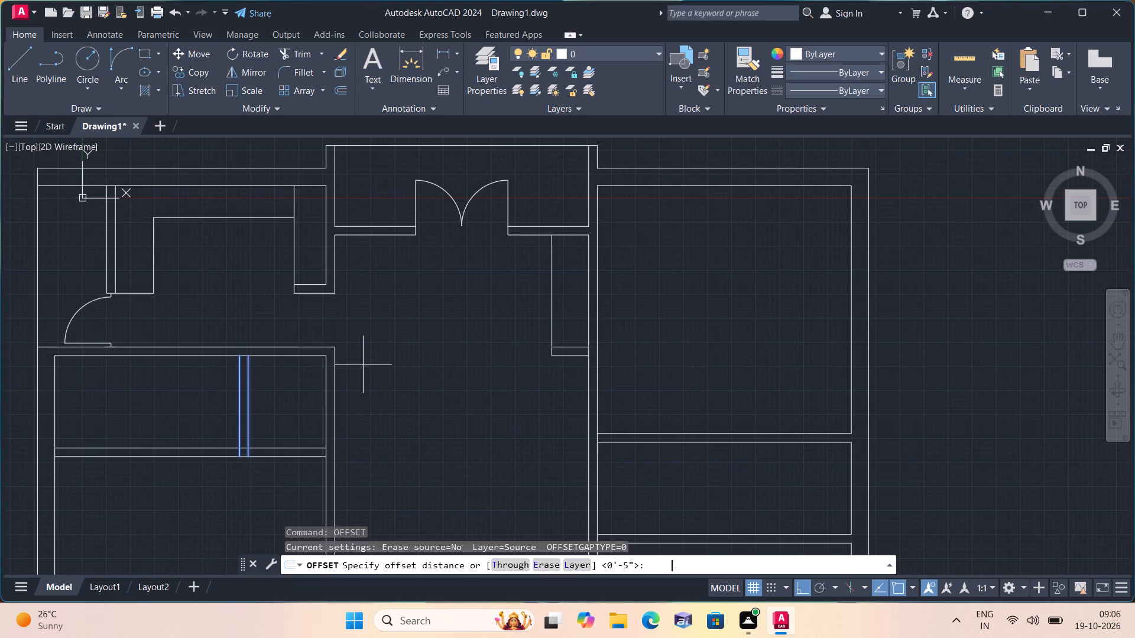
pyautogui.write("1'")
pyautogui.press('space')
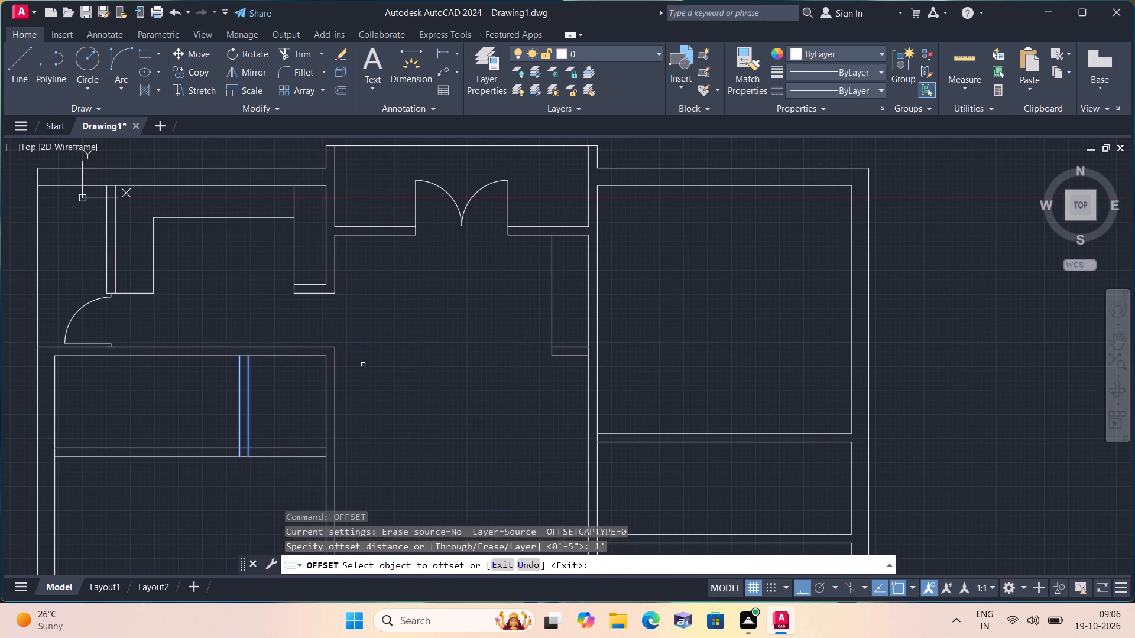
pyautogui.scroll(1, 363, 364)
pyautogui.click(277, 353)
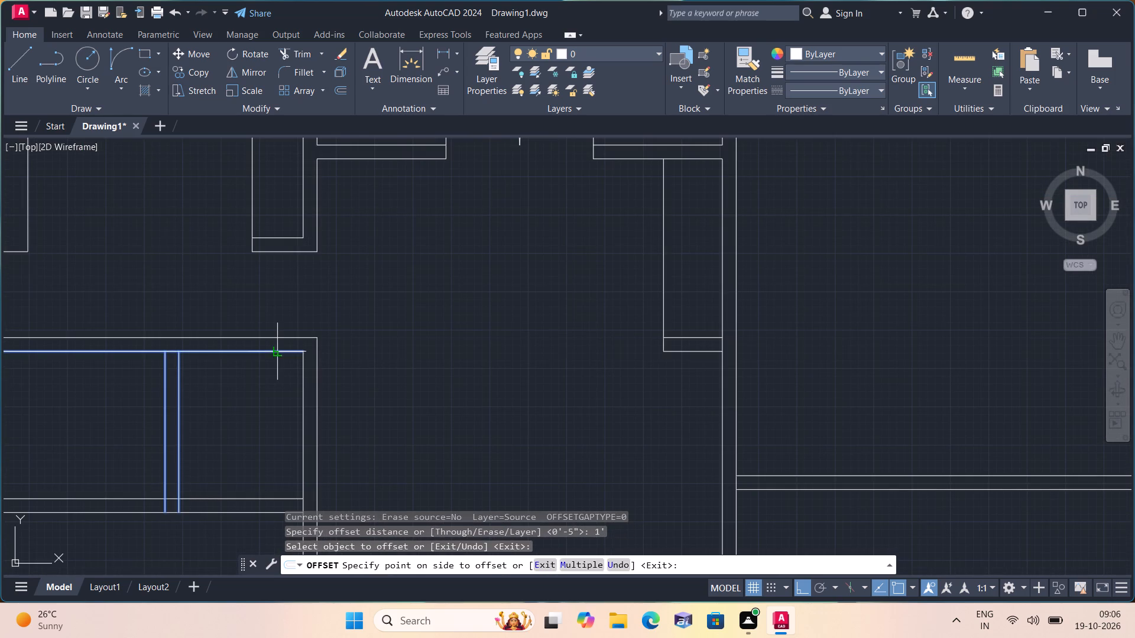
pyautogui.click(262, 414)
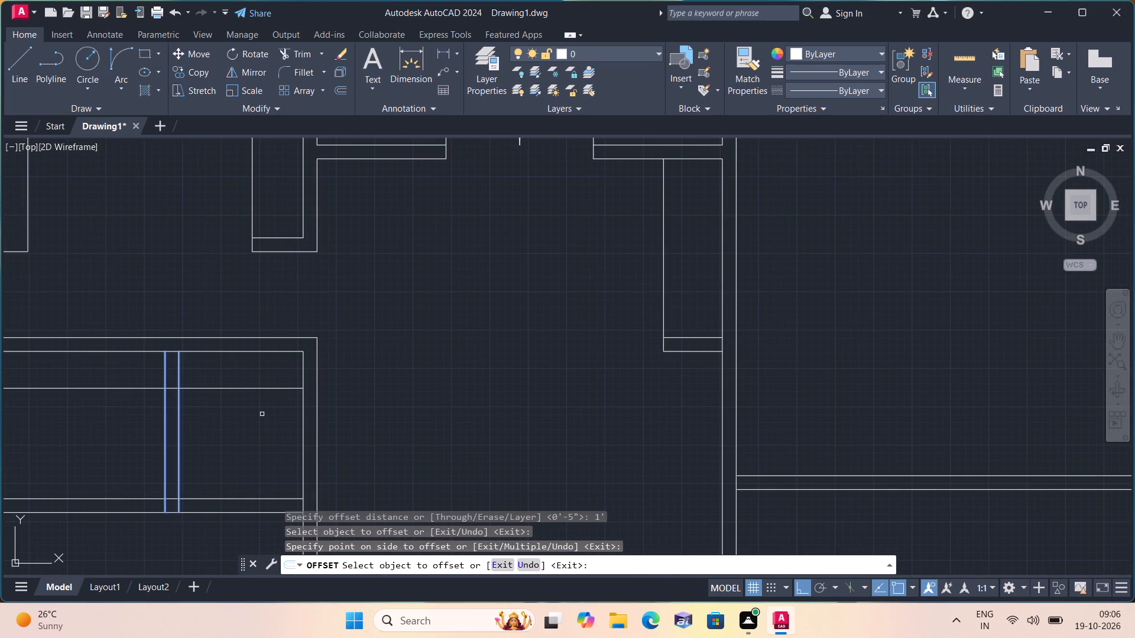
pyautogui.press('space')
# Offset the new horizontal line 4.5" downward to form a short cross wall.
pyautogui.press('space')
pyautogui.write('4.5"')
pyautogui.press('space')
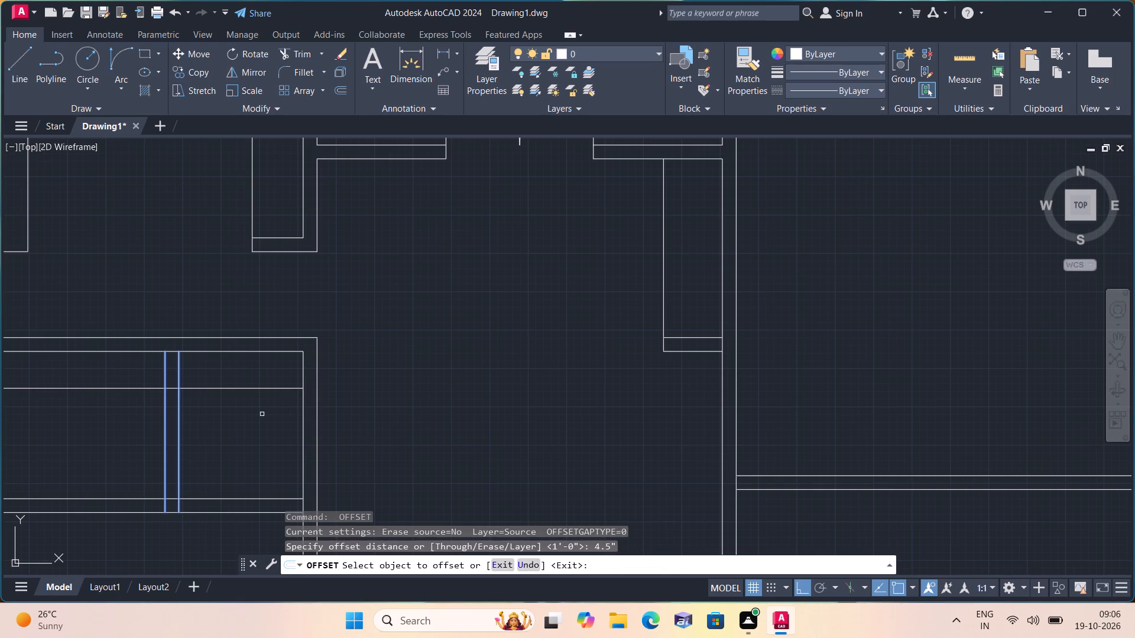
pyautogui.scroll(-1, 270, 403)
pyautogui.click(271, 392)
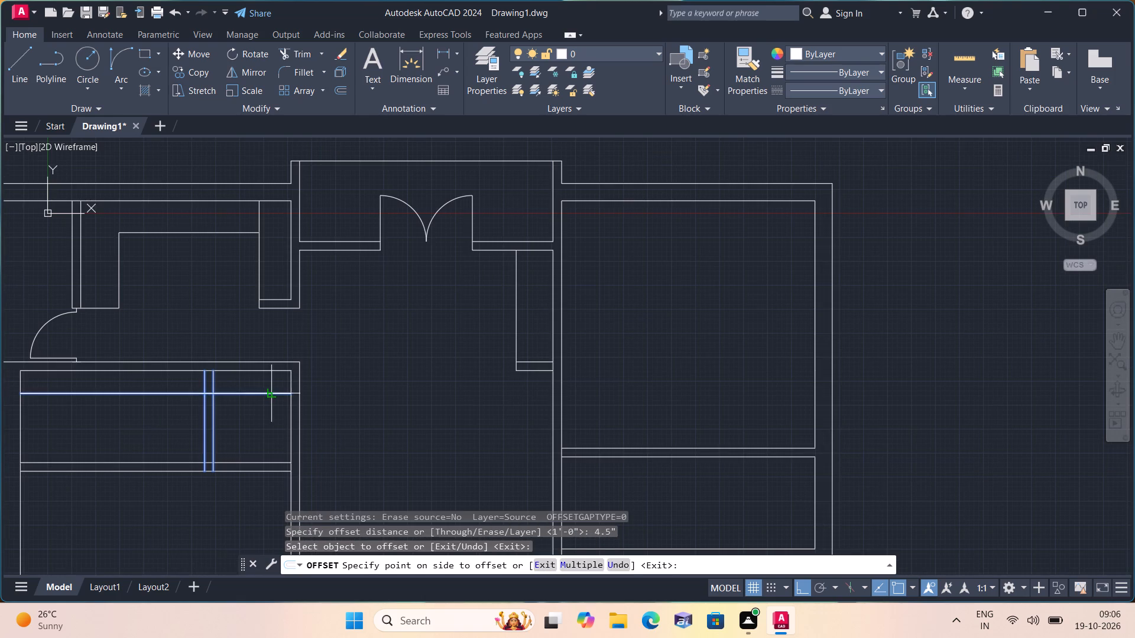
pyautogui.click(270, 410)
pyautogui.press('space')
# Trim both new horizontal lines away between the left outer wall and the vertical 4.5" partition.
pyautogui.write('trim')
pyautogui.press('space')
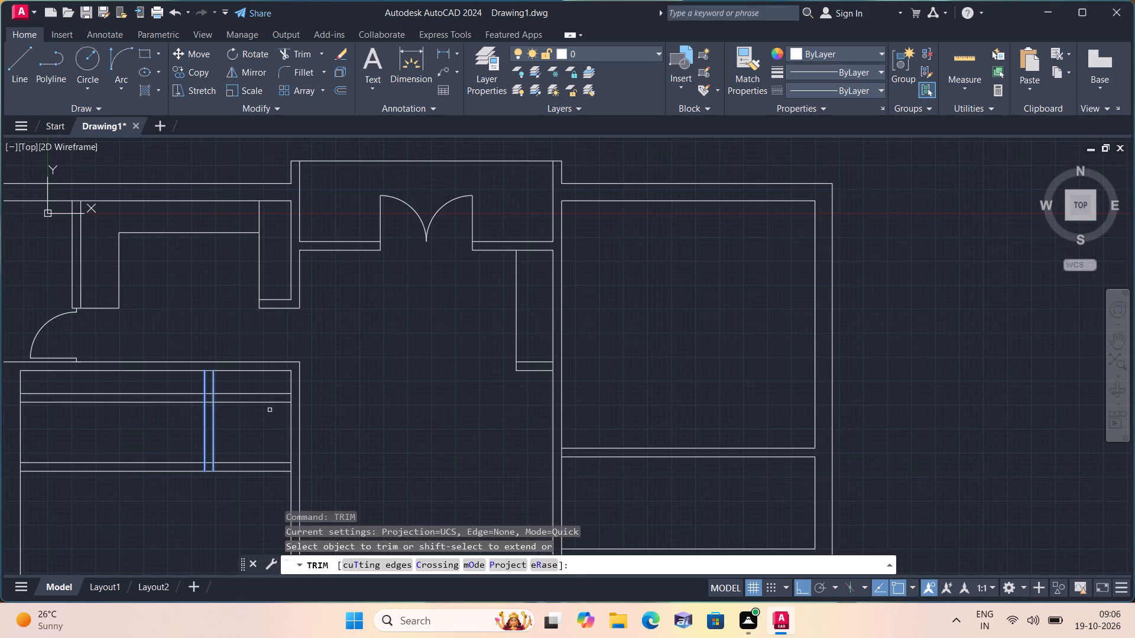
pyautogui.moveTo(177, 388); pyautogui.dragTo(176, 395)
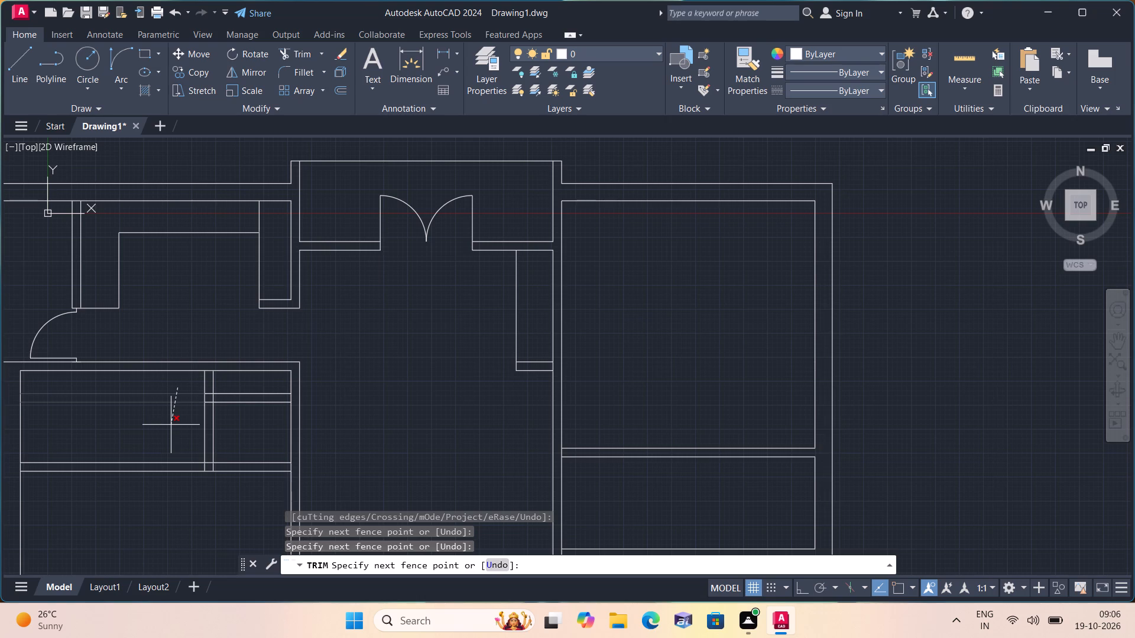
pyautogui.click(171, 425)
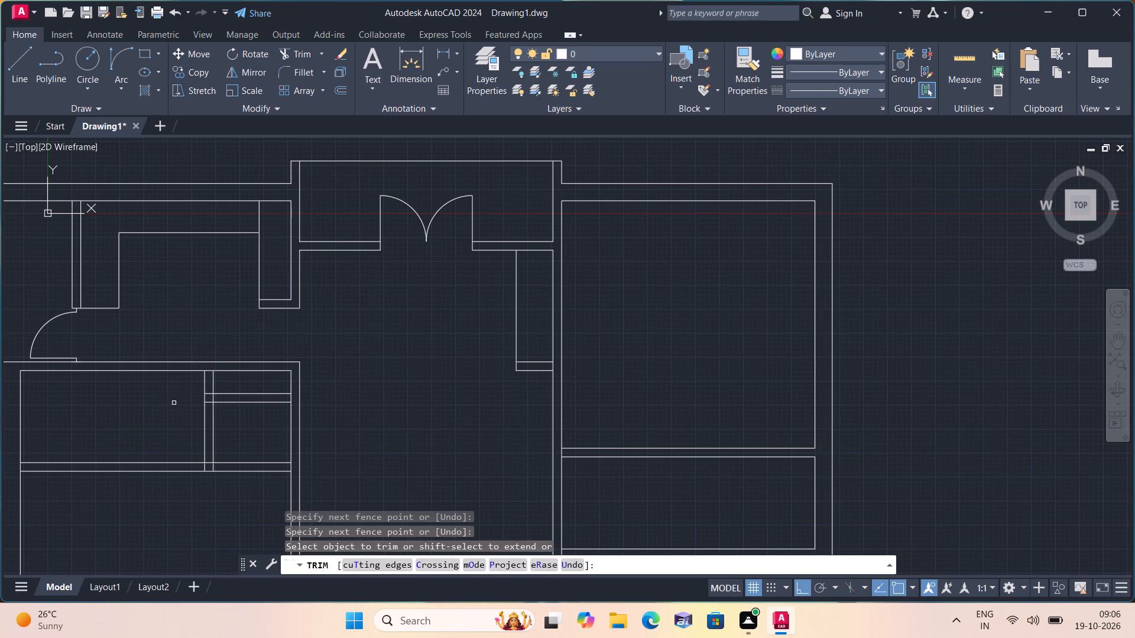
# Trim the upper wall's inner line from the partition to the hall wall and clear the lines crossing the short wall's two junctions.
pyautogui.click(211, 370)
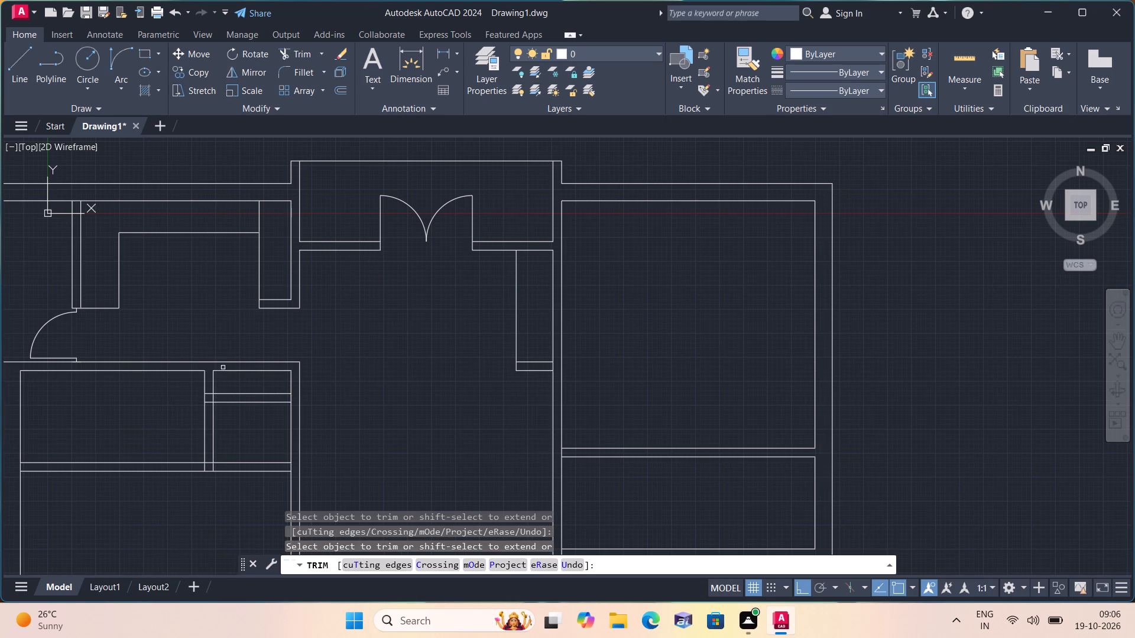
pyautogui.click(232, 371)
pyautogui.scroll(2, 213, 398)
pyautogui.click(213, 393)
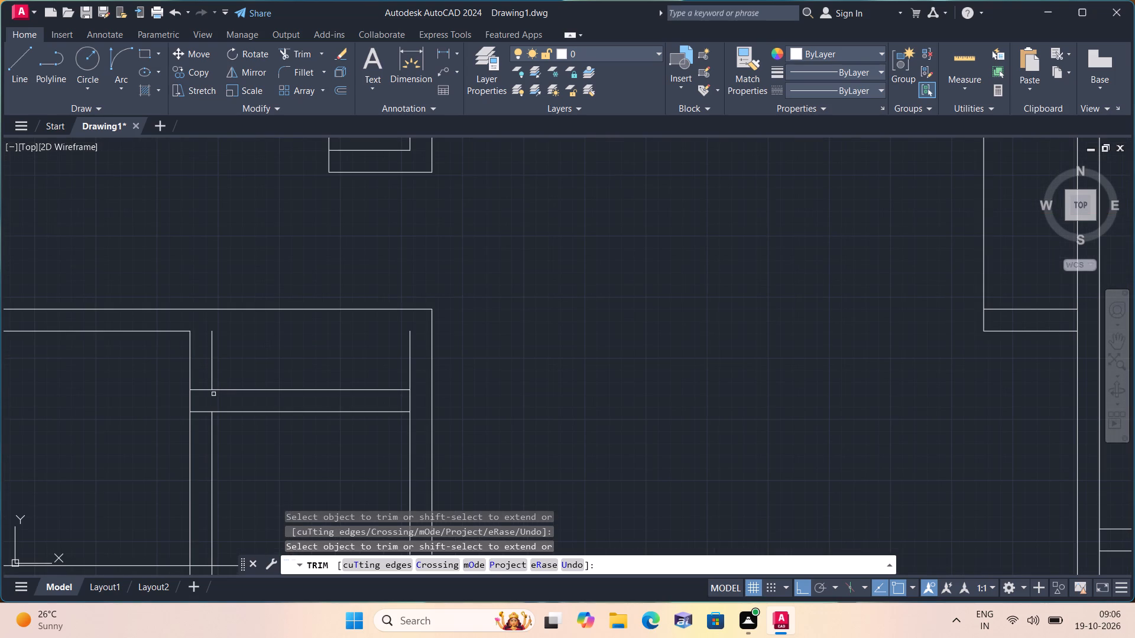
pyautogui.click(206, 389)
pyautogui.click(411, 401)
# Trim away the vertical partition's hall-side line below the short cross wall and the hall wall's inner line across the lower wall.
pyautogui.scroll(-2, 411, 401)
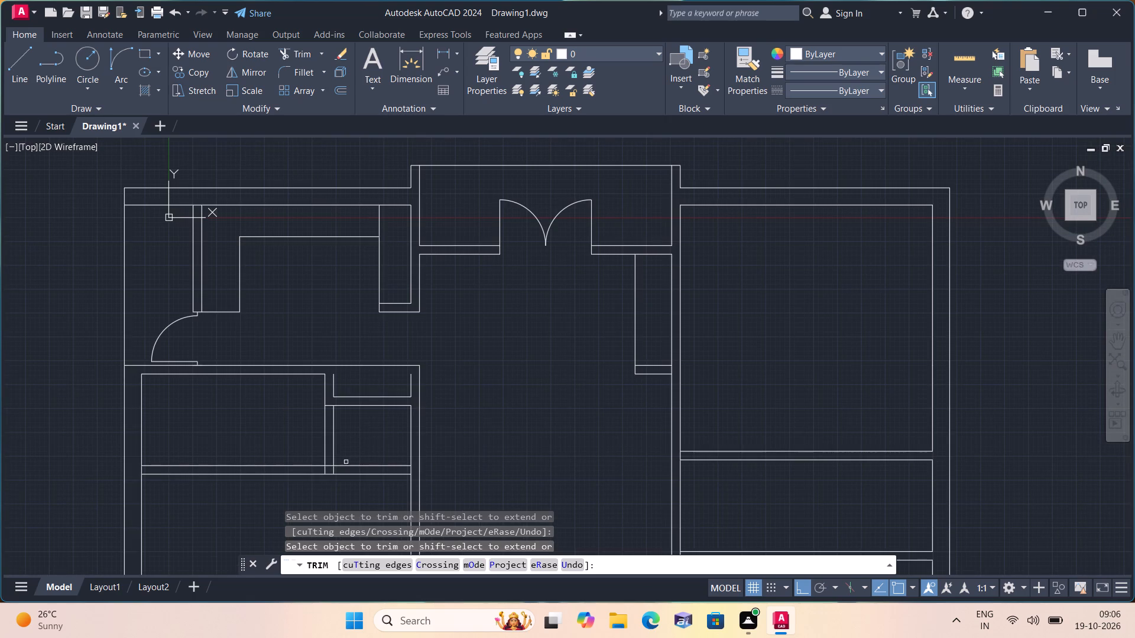
pyautogui.moveTo(345, 447); pyautogui.dragTo(368, 388, button='middle')
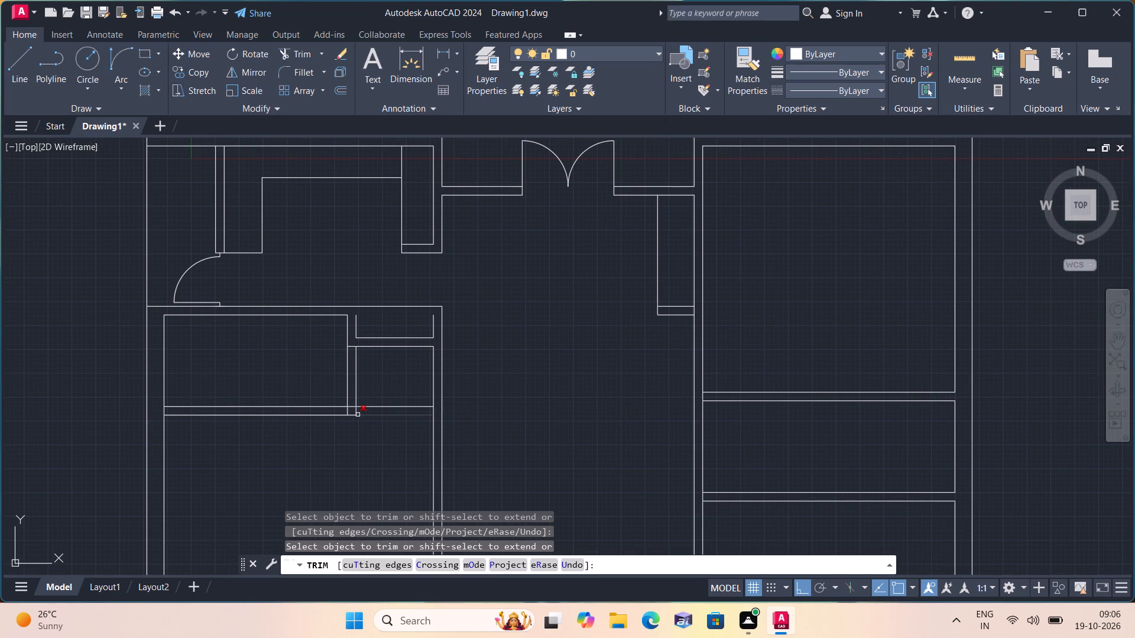
pyautogui.click(358, 411)
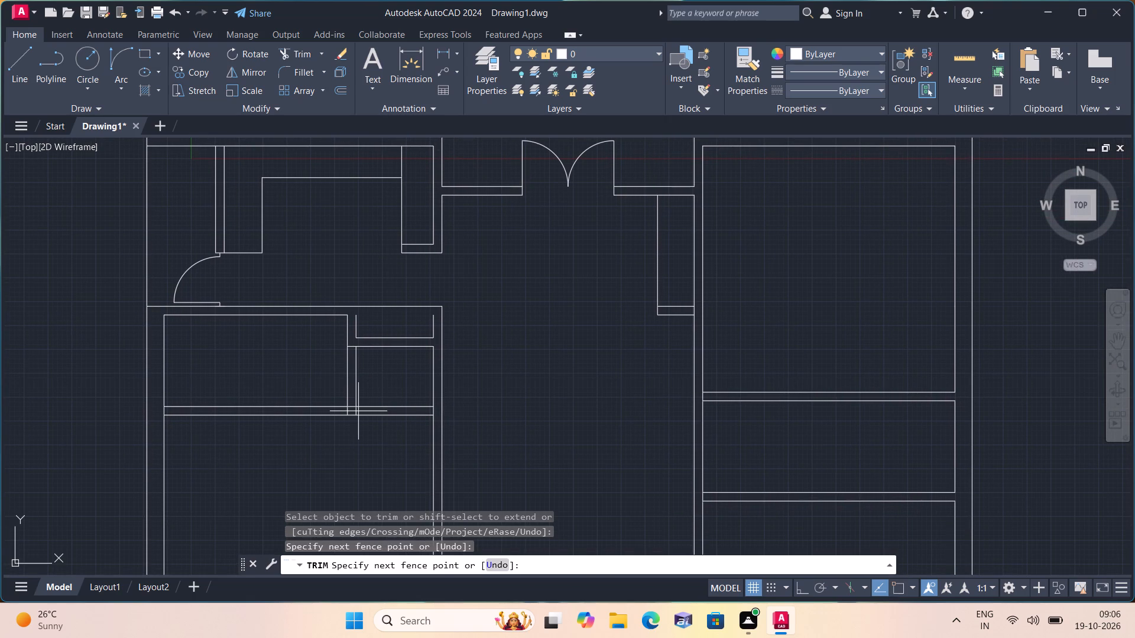
pyautogui.click(355, 411)
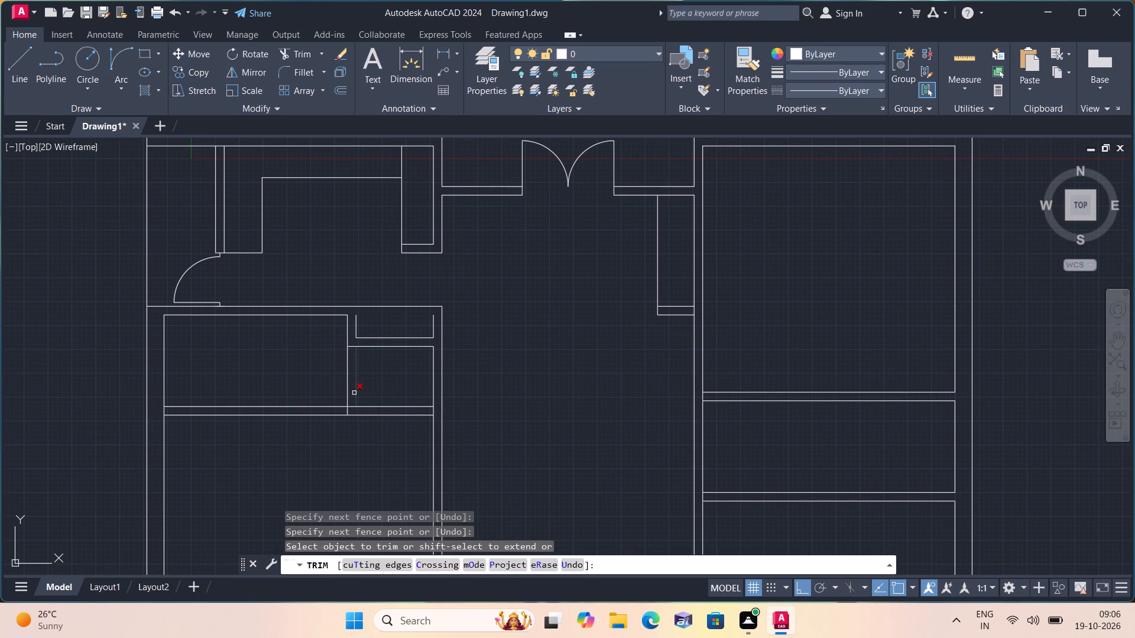
pyautogui.click(354, 393)
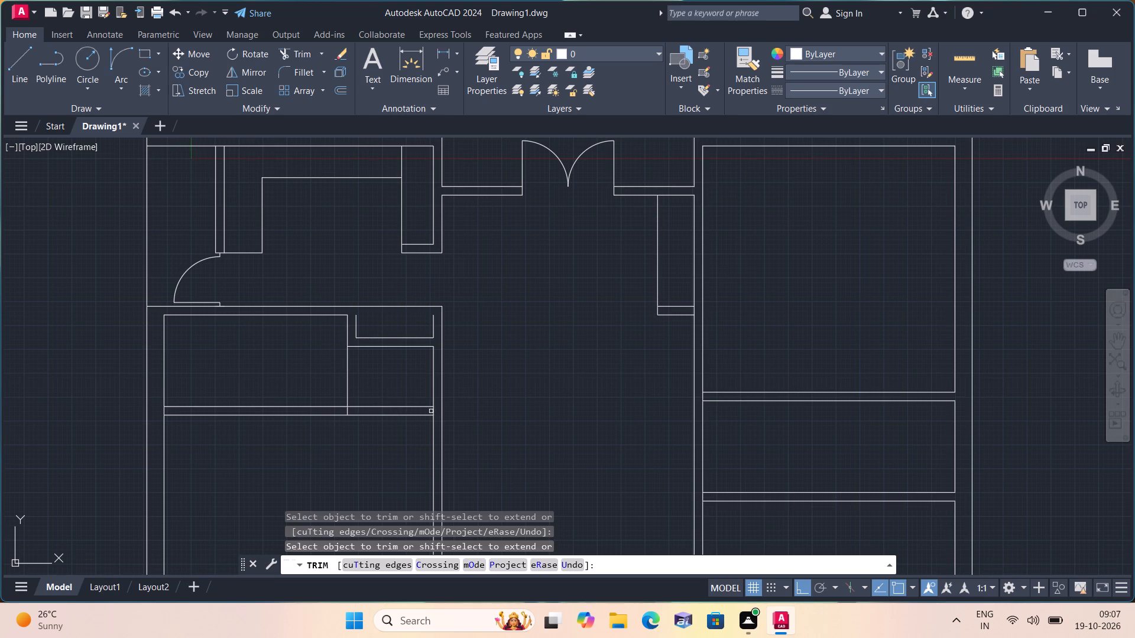
pyautogui.click(433, 411)
pyautogui.press('Escape')
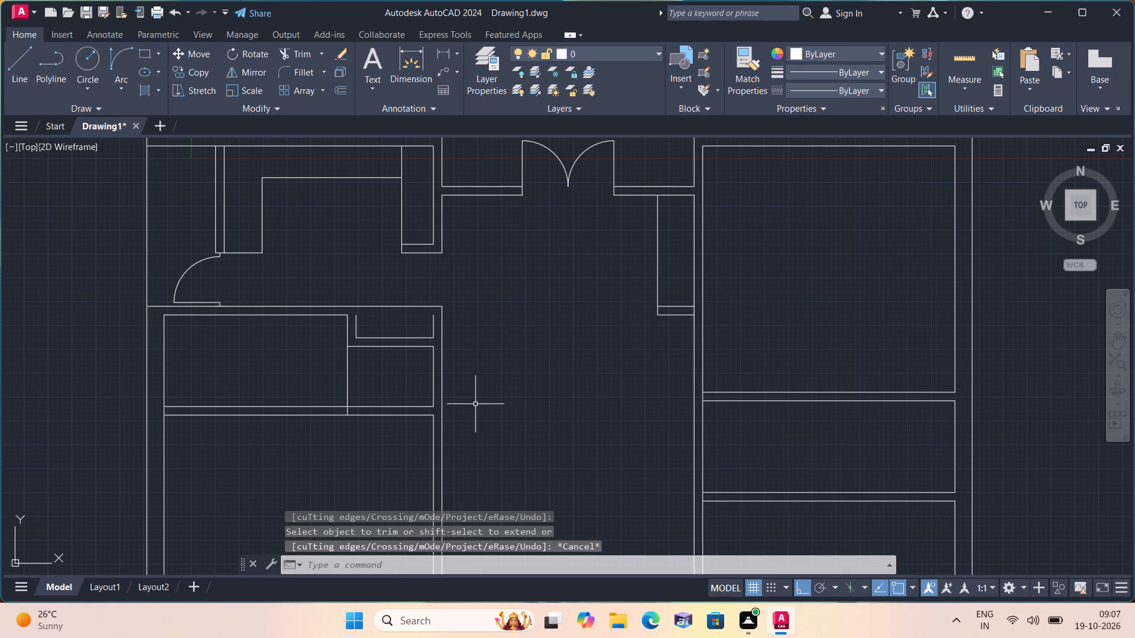
# Extend the recess's two side lines up to the upper wall's outer line, and the lower wall's bottom line to the hall wall's outer line.
pyautogui.write('exte')
pyautogui.press('space')
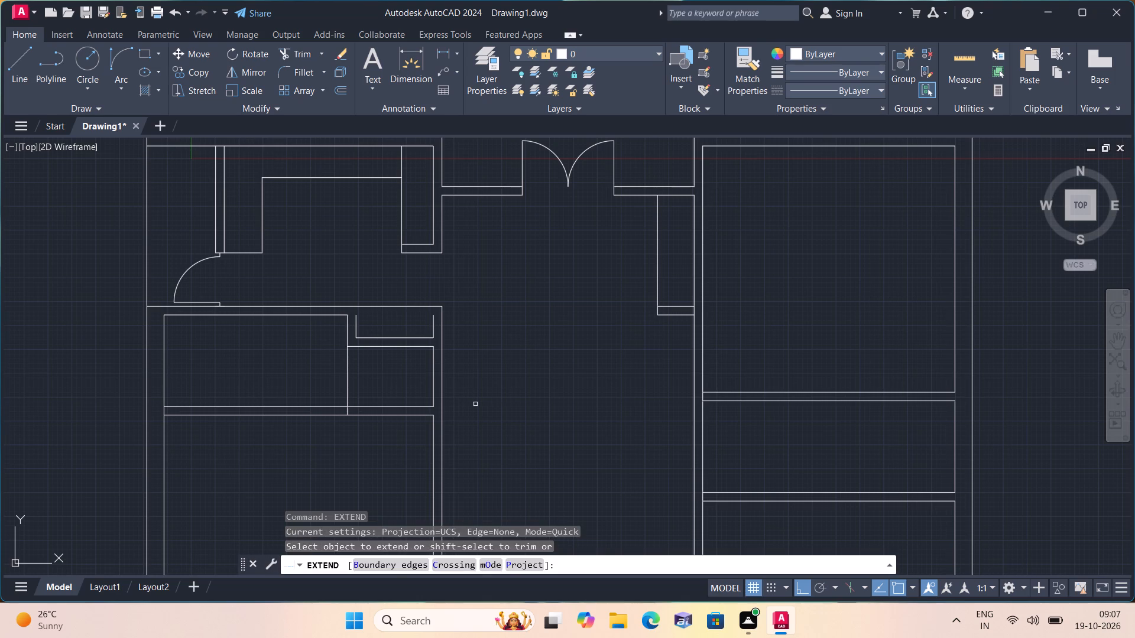
pyautogui.scroll(2, 386, 338)
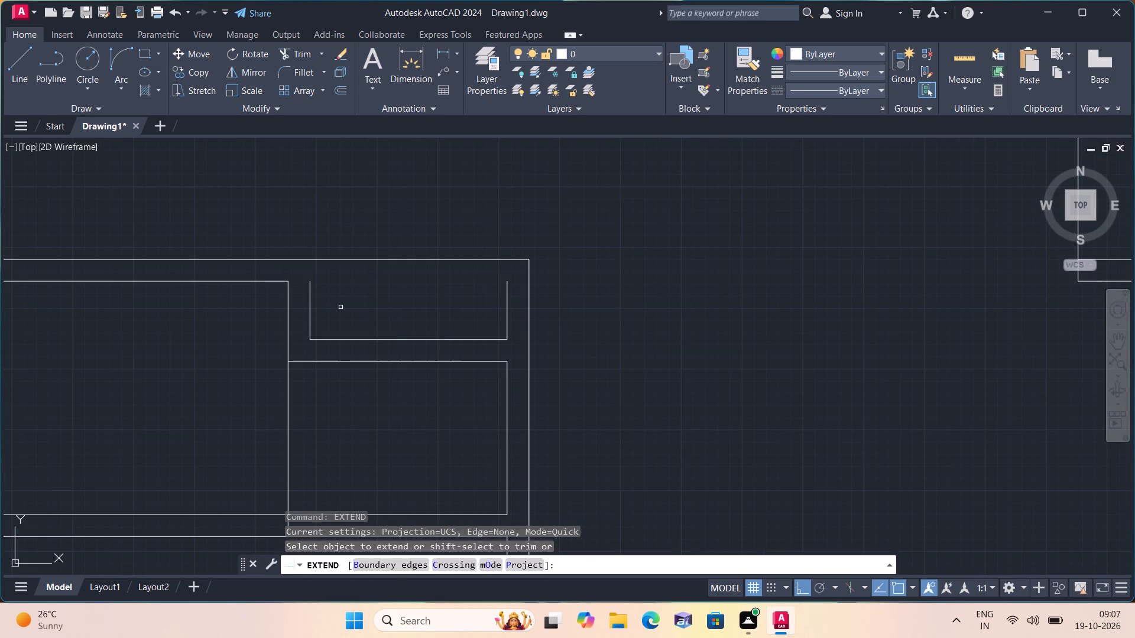
pyautogui.click(309, 286)
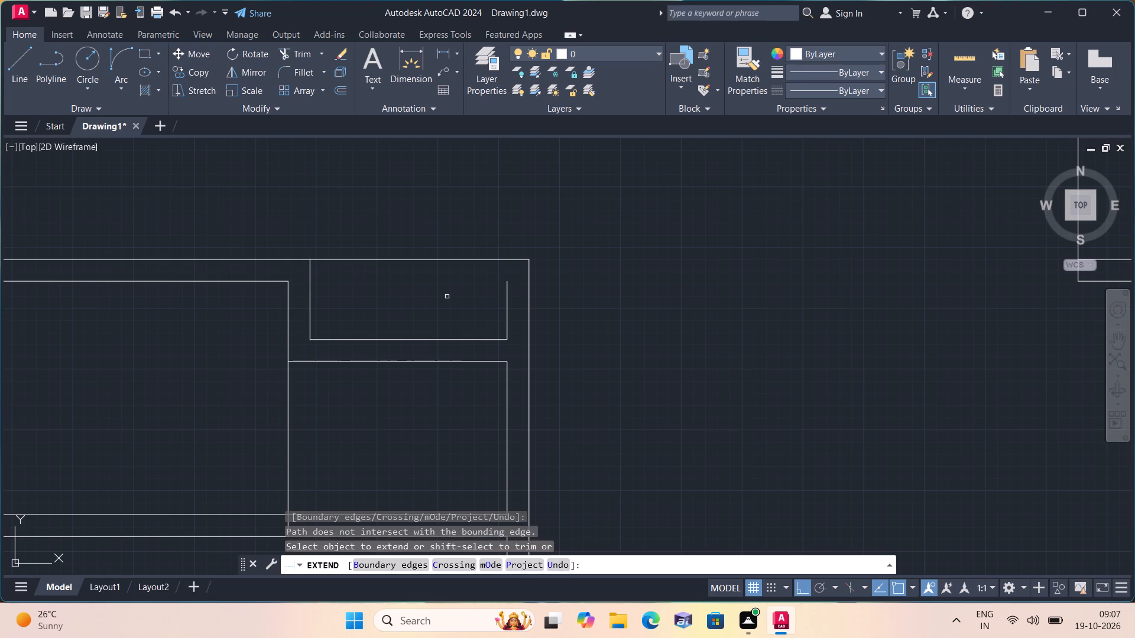
pyautogui.click(507, 287)
pyautogui.scroll(-2, 507, 286)
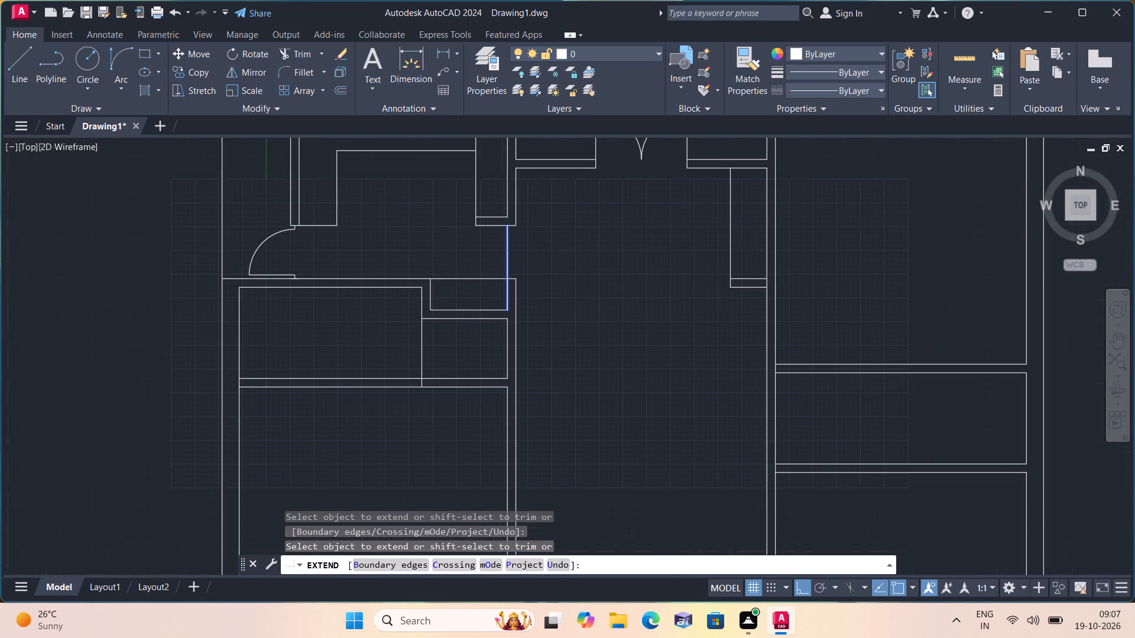
pyautogui.moveTo(571, 342); pyautogui.dragTo(561, 284, button='middle')
pyautogui.scroll(1, 518, 317)
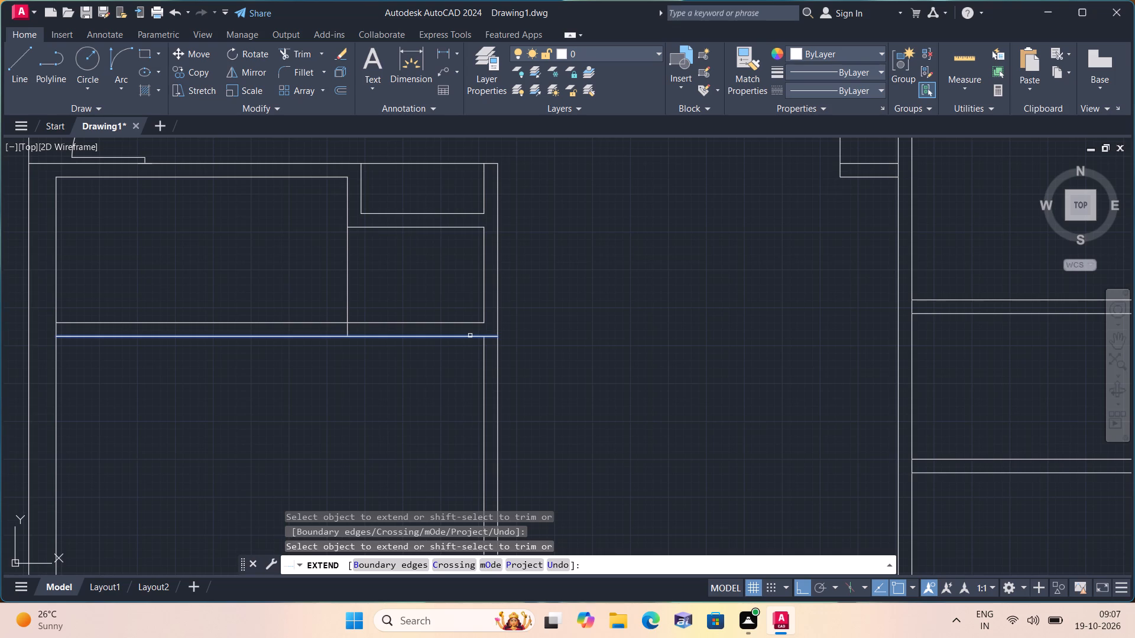
pyautogui.click(470, 336)
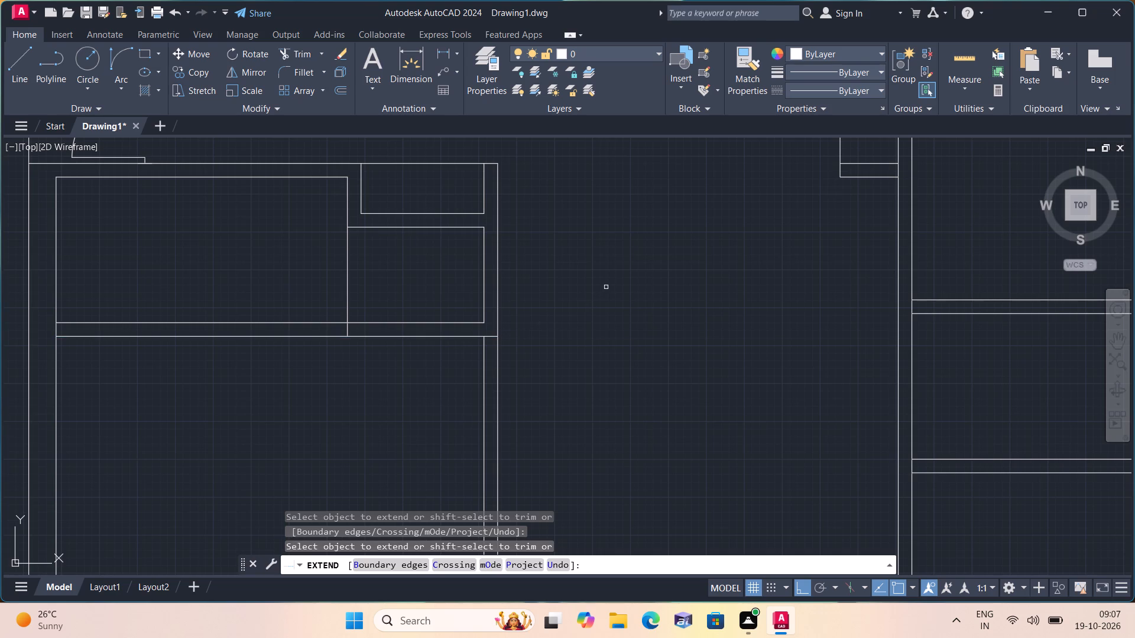
pyautogui.press('space')
# From the lower wall's end on the hall wall's outer line, draw a 2" line downward and a 2' door leaf line into the room.
pyautogui.write('l')
pyautogui.press('space')
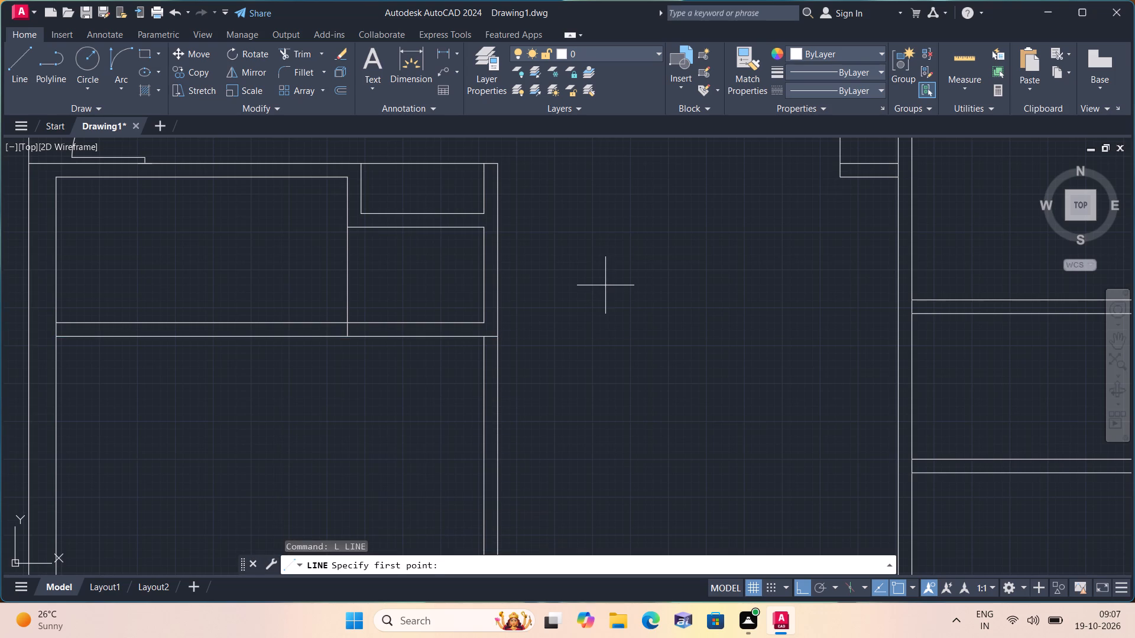
pyautogui.scroll(2, 477, 333)
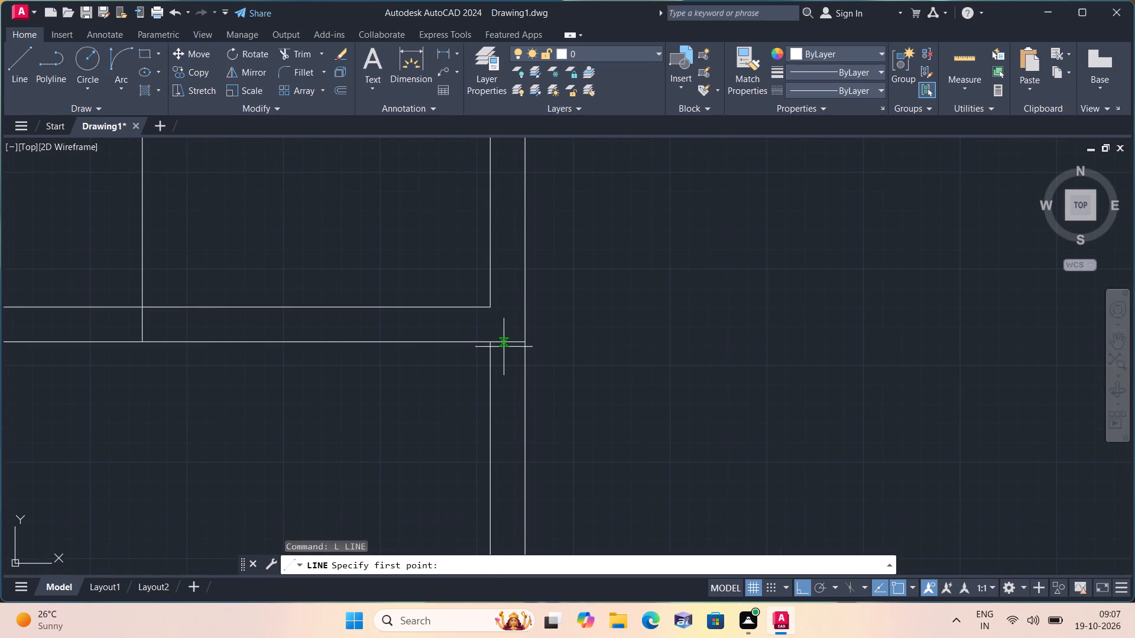
pyautogui.scroll(1, 522, 349)
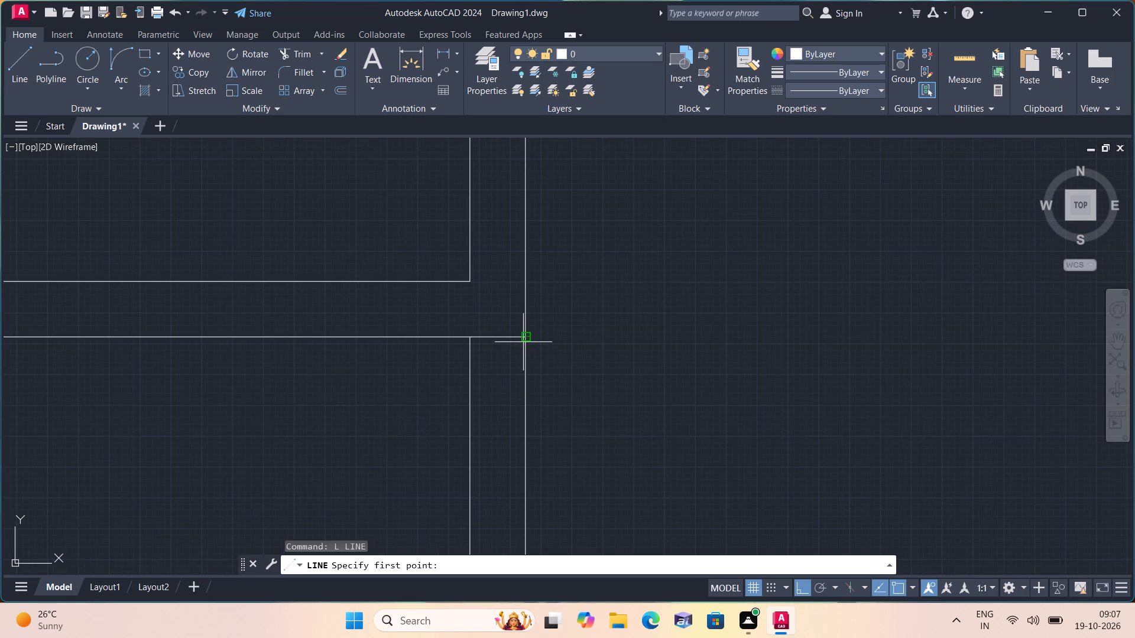
pyautogui.moveTo(525, 336); pyautogui.dragTo(527, 345)
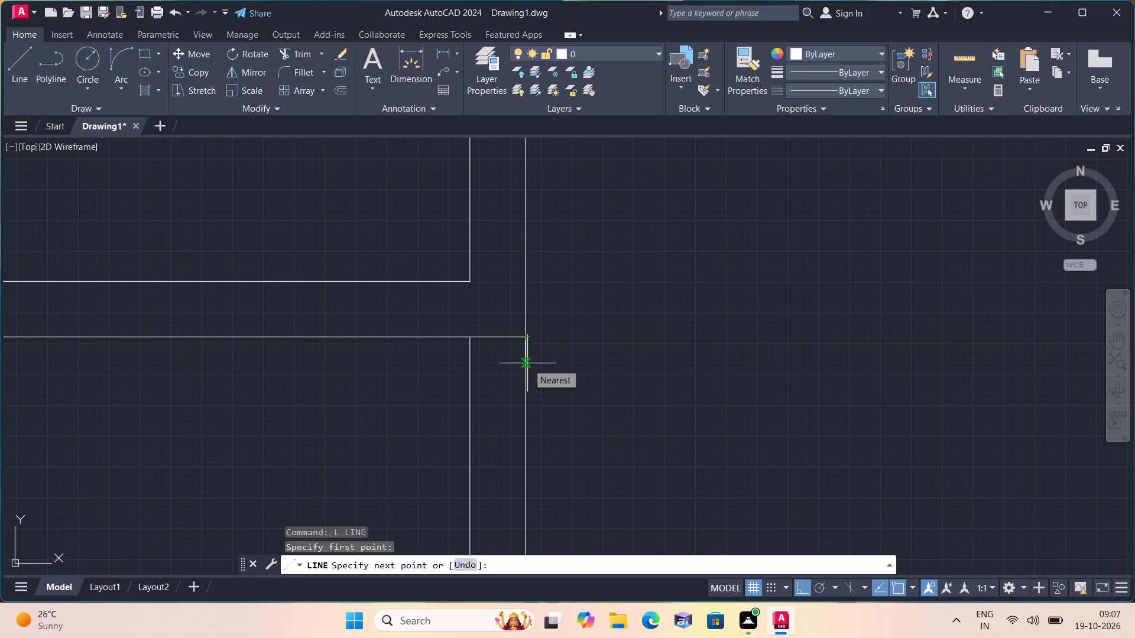
pyautogui.write('2"')
pyautogui.press('space')
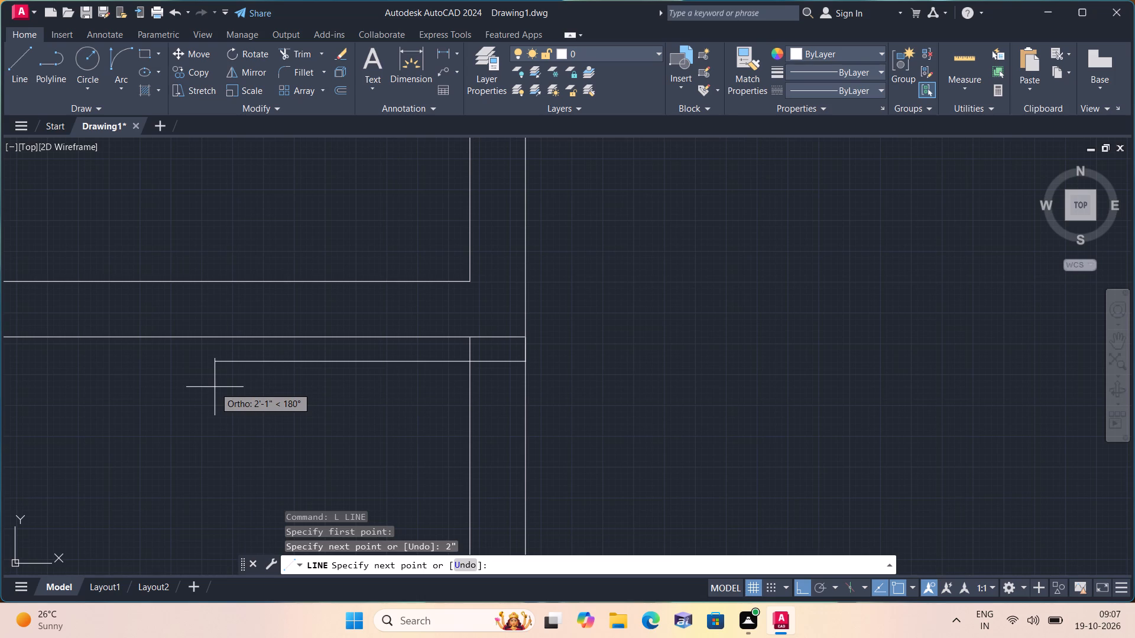
pyautogui.write("2'")
pyautogui.press('space')
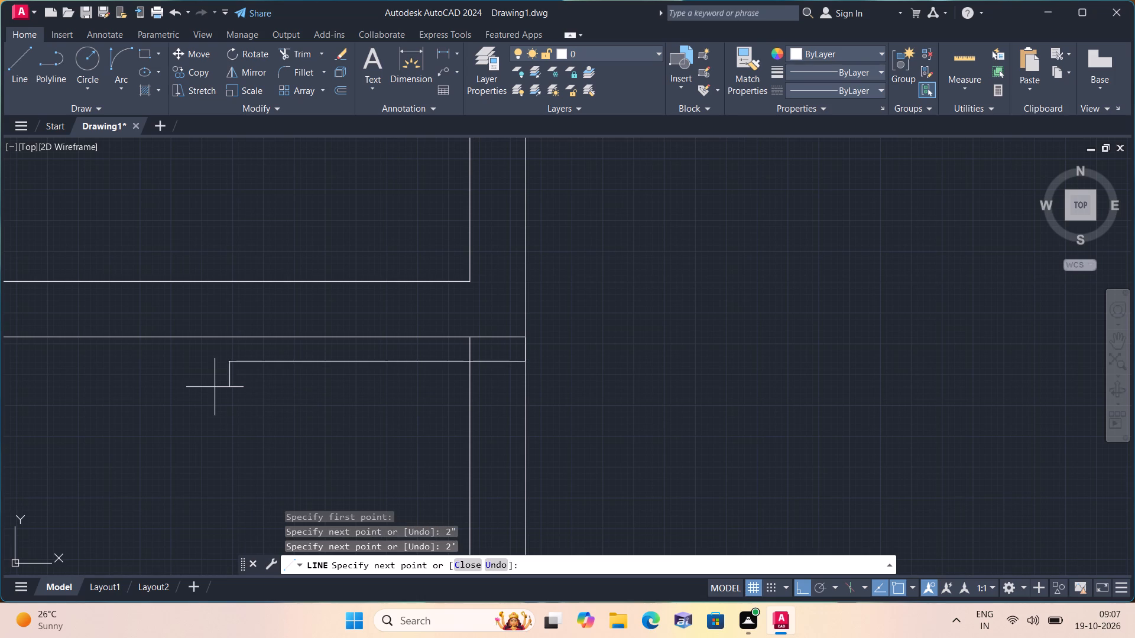
pyautogui.press('Escape')
# Draw a 2' line down the hall wall from the door leaf's end and close it across to the wall's inner line as a jamb.
pyautogui.write('l')
pyautogui.press('space')
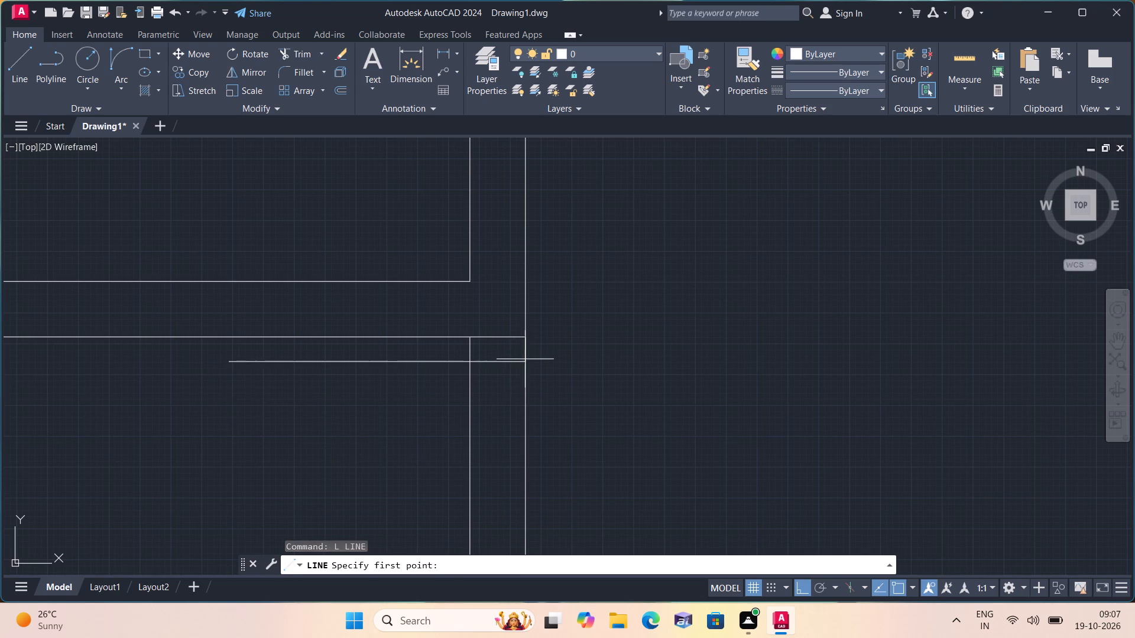
pyautogui.moveTo(528, 362); pyautogui.dragTo(529, 367)
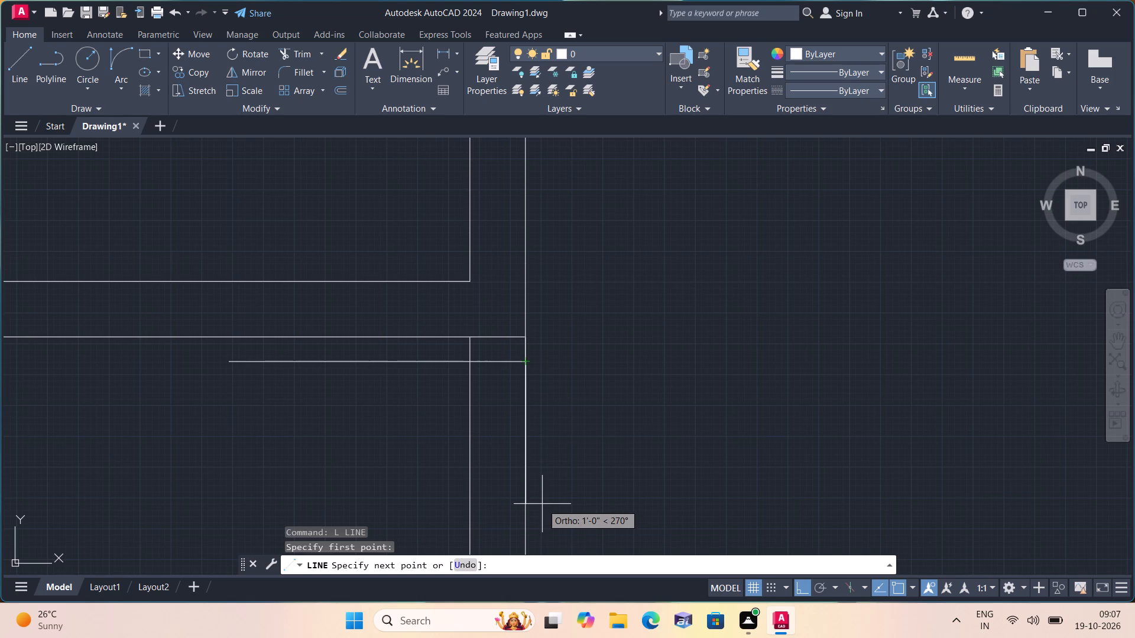
pyautogui.write("2'")
pyautogui.press('space')
pyautogui.scroll(-1, 538, 499)
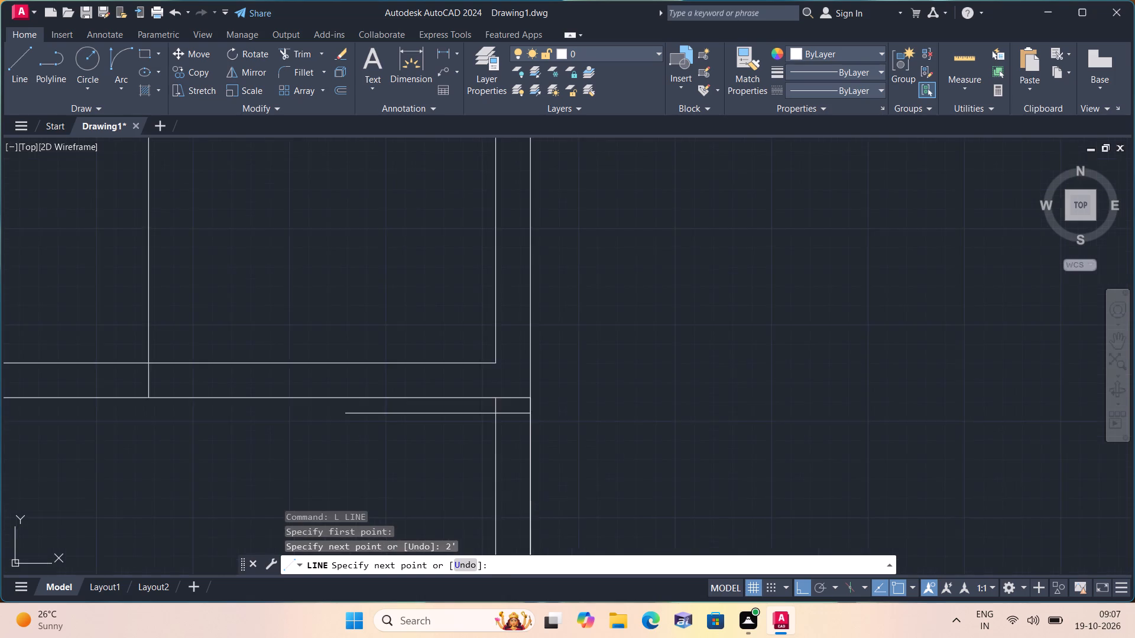
pyautogui.scroll(-1, 531, 494)
pyautogui.scroll(1, 523, 490)
pyautogui.moveTo(487, 499); pyautogui.dragTo(480, 428, button='middle')
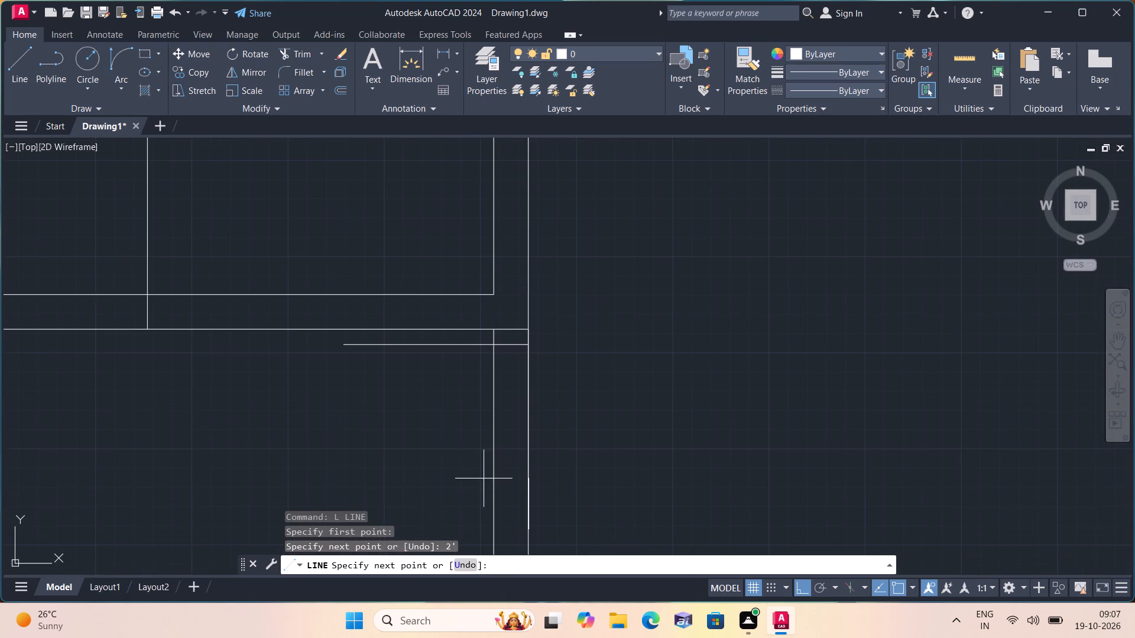
pyautogui.click(492, 526)
pyautogui.press('space')
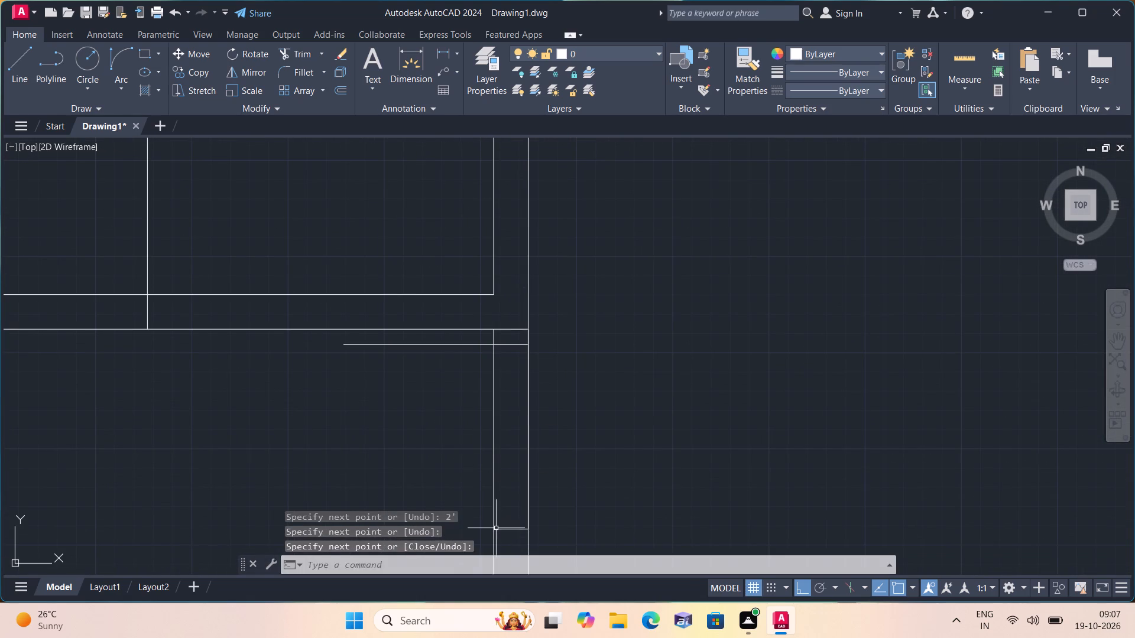
# Trim both hall wall lines between the door leaf and the jamb, plus the inner line's stub across the 2" door stop.
pyautogui.write('trim')
pyautogui.press('space')
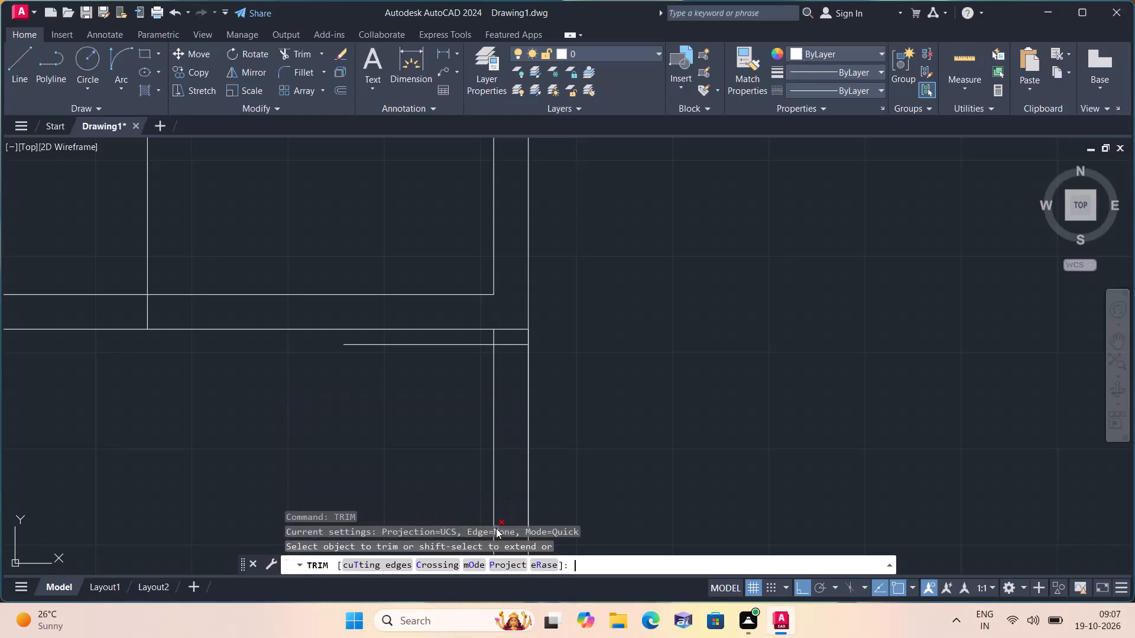
pyautogui.scroll(-2, 495, 477)
pyautogui.moveTo(439, 468); pyautogui.dragTo(404, 448, button='middle')
pyautogui.moveTo(391, 460); pyautogui.dragTo(416, 460)
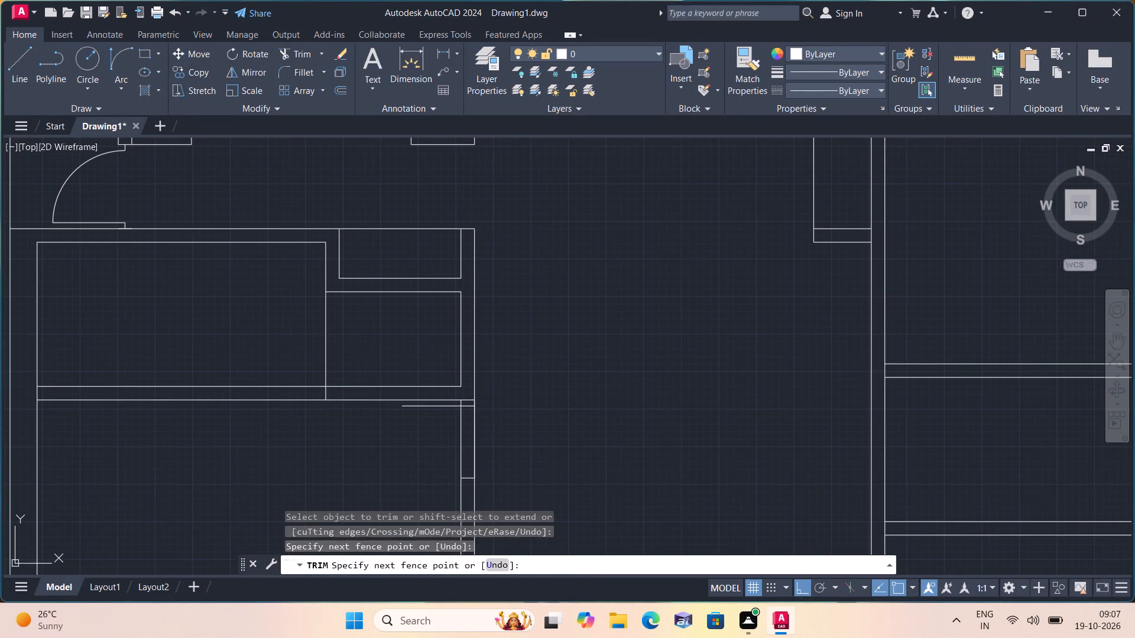
pyautogui.moveTo(416, 460); pyautogui.dragTo(453, 460)
pyautogui.moveTo(549, 440); pyautogui.dragTo(369, 451)
pyautogui.scroll(3, 454, 397)
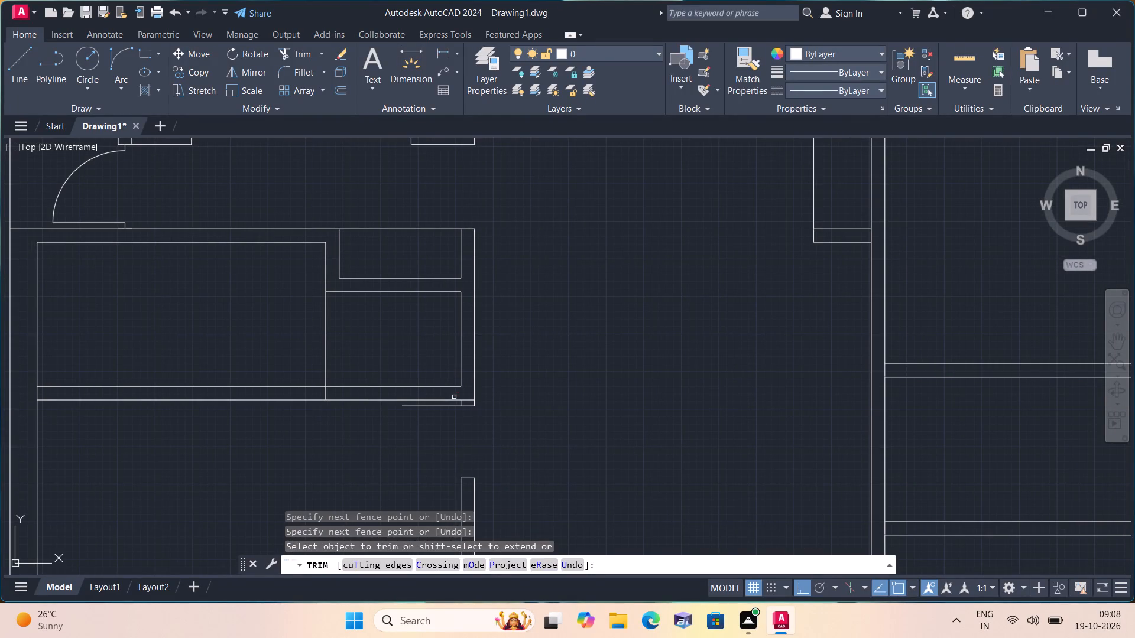
pyautogui.scroll(2, 469, 414)
pyautogui.click(460, 432)
pyautogui.click(557, 432)
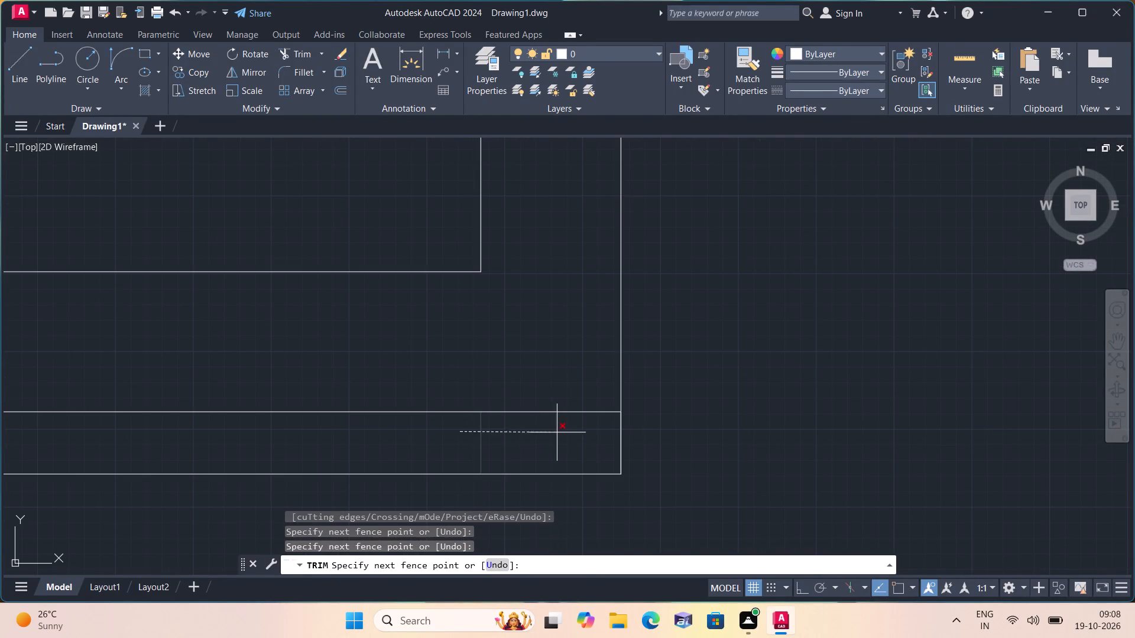
pyautogui.click(621, 440)
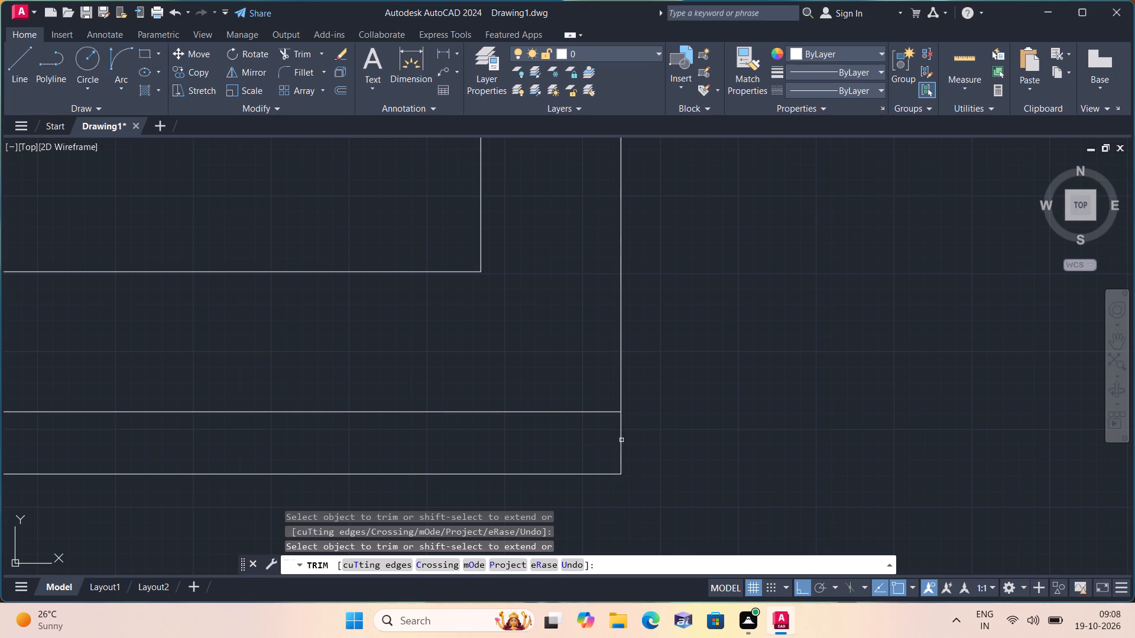
pyautogui.scroll(-4, 664, 422)
pyautogui.moveTo(707, 427); pyautogui.dragTo(647, 377, button='middle')
pyautogui.scroll(-1, 673, 409)
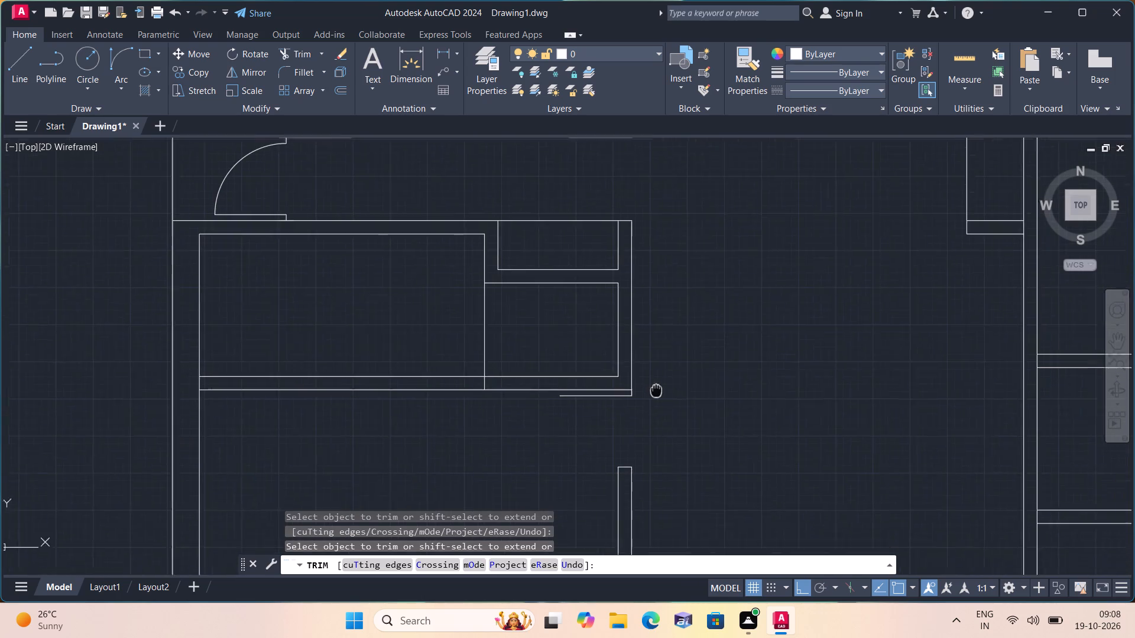
pyautogui.moveTo(647, 377); pyautogui.dragTo(645, 375, button='middle')
pyautogui.press('space')
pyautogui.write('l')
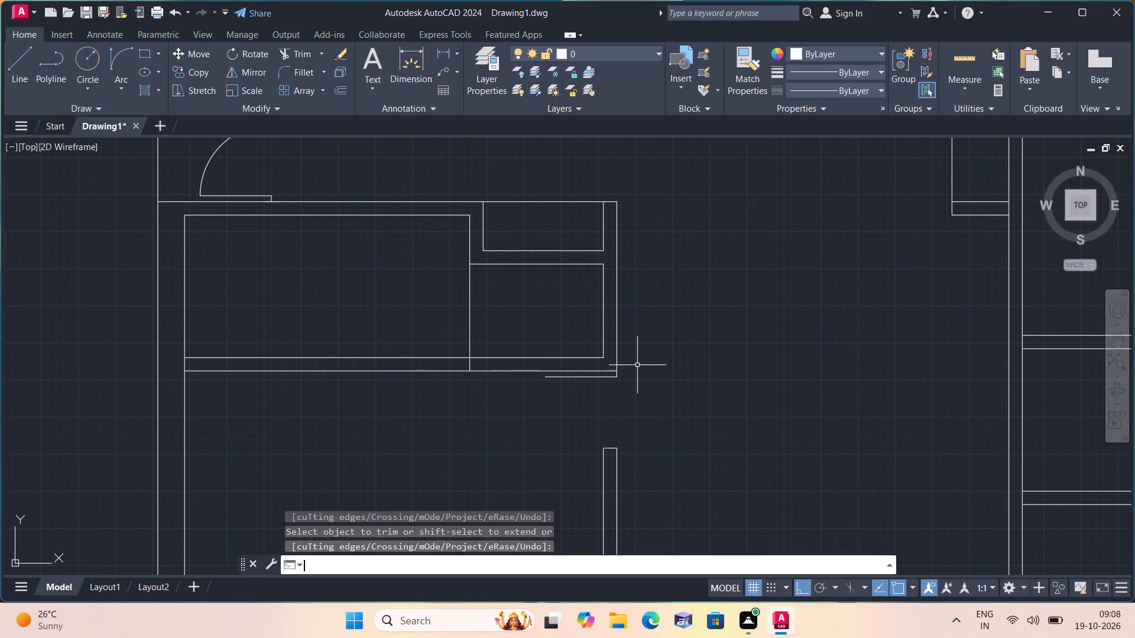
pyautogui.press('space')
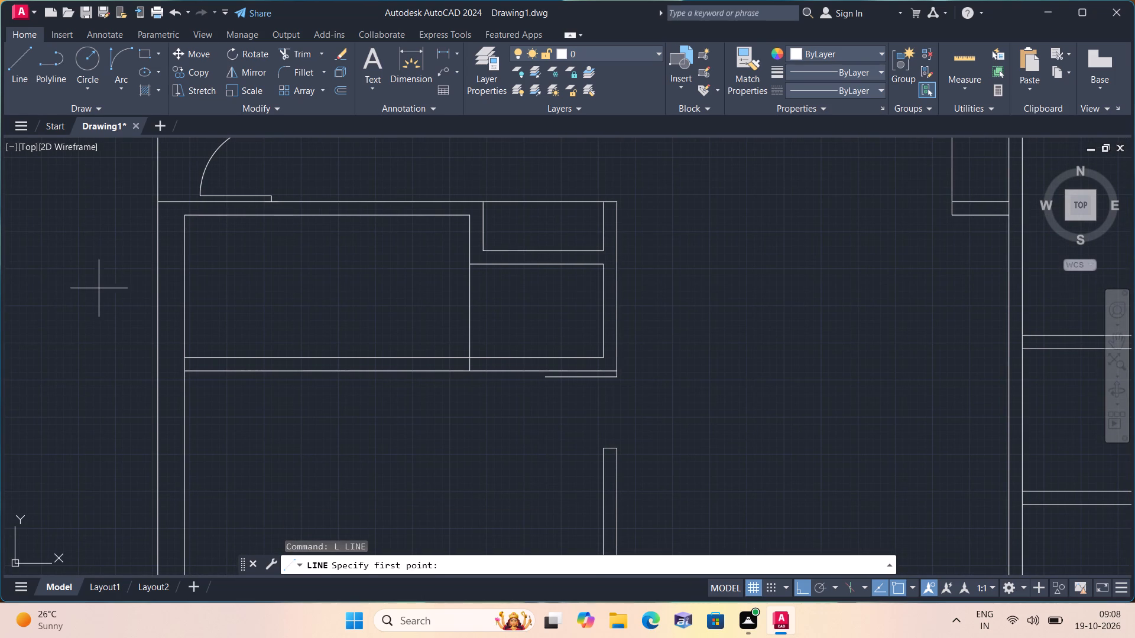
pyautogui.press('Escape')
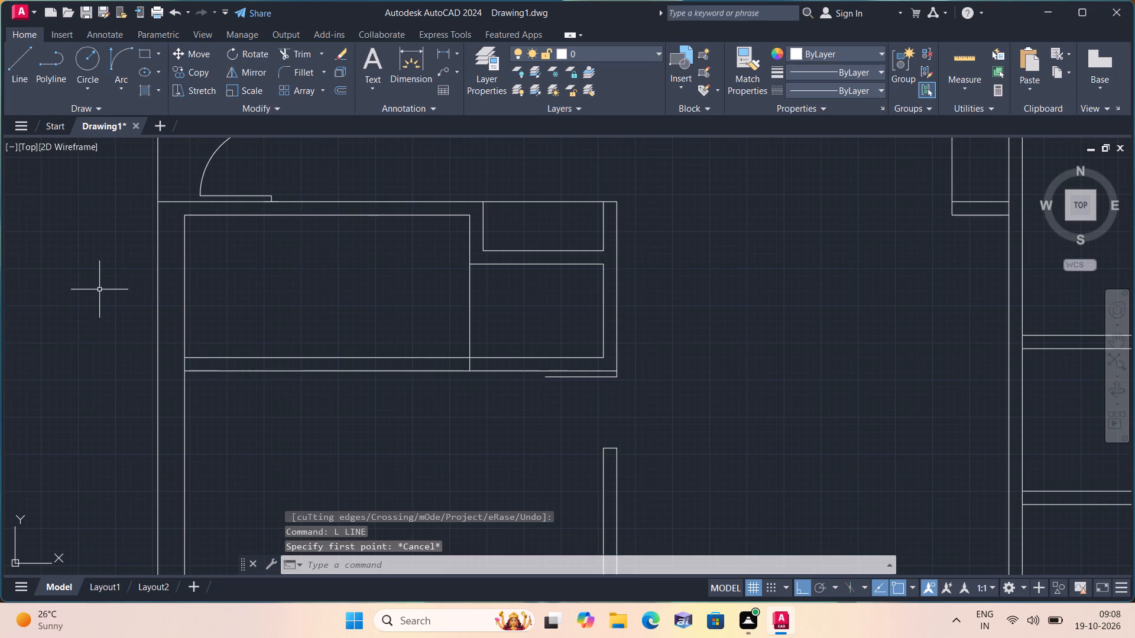
# Draw the hall door's swing arc from the leaf's free end to the jamb's inner corner with the start-end-direction Arc.
pyautogui.scroll(2, 98, 279)
pyautogui.click(125, 79)
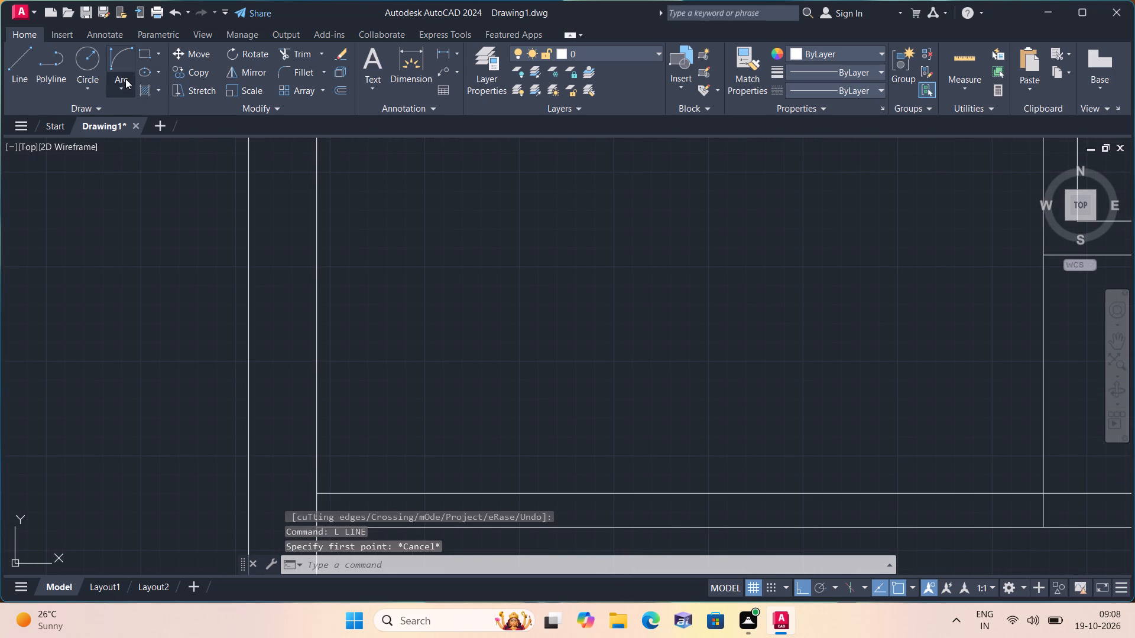
pyautogui.click(174, 265)
pyautogui.scroll(-3, 460, 213)
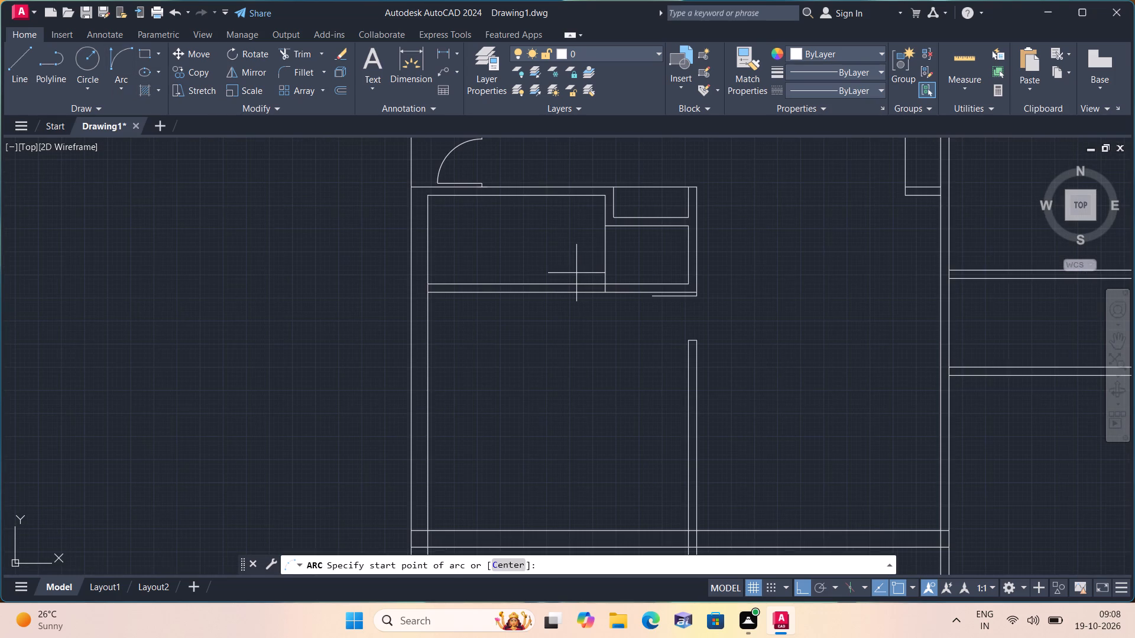
pyautogui.moveTo(475, 276); pyautogui.dragTo(346, 298, button='middle')
pyautogui.scroll(3, 550, 329)
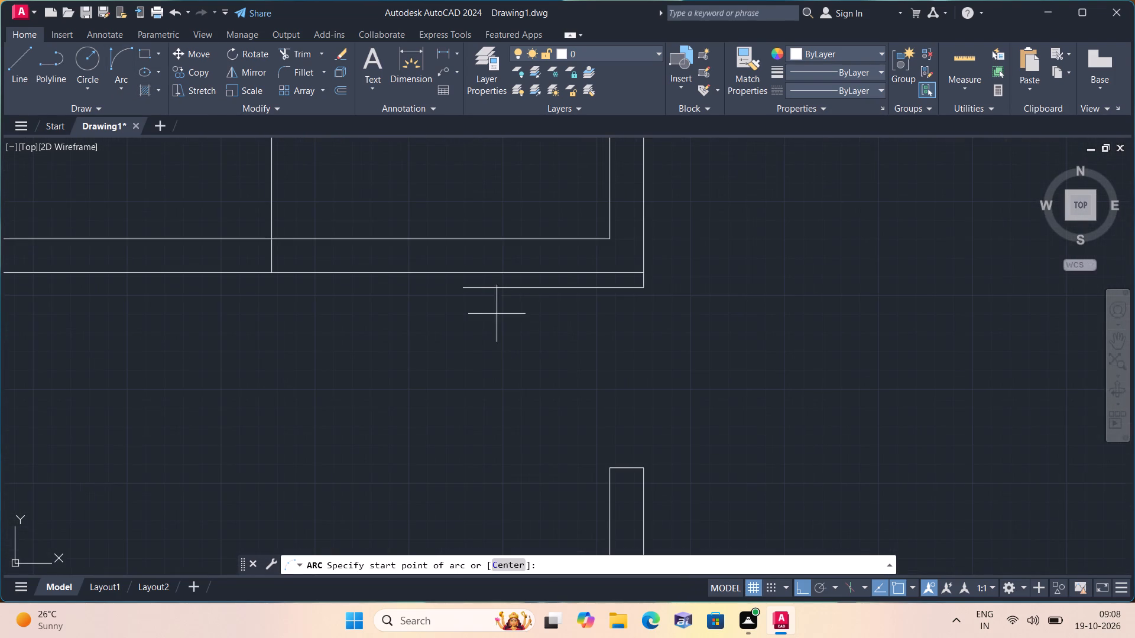
pyautogui.moveTo(461, 284); pyautogui.dragTo(479, 302)
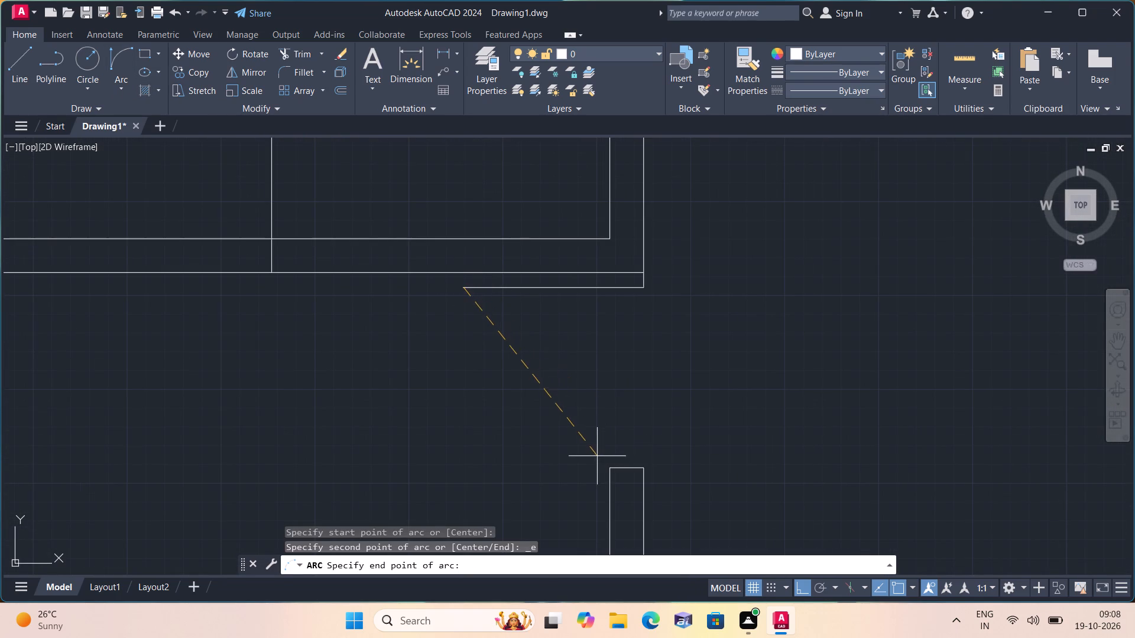
pyautogui.click(608, 470)
pyautogui.click(521, 455)
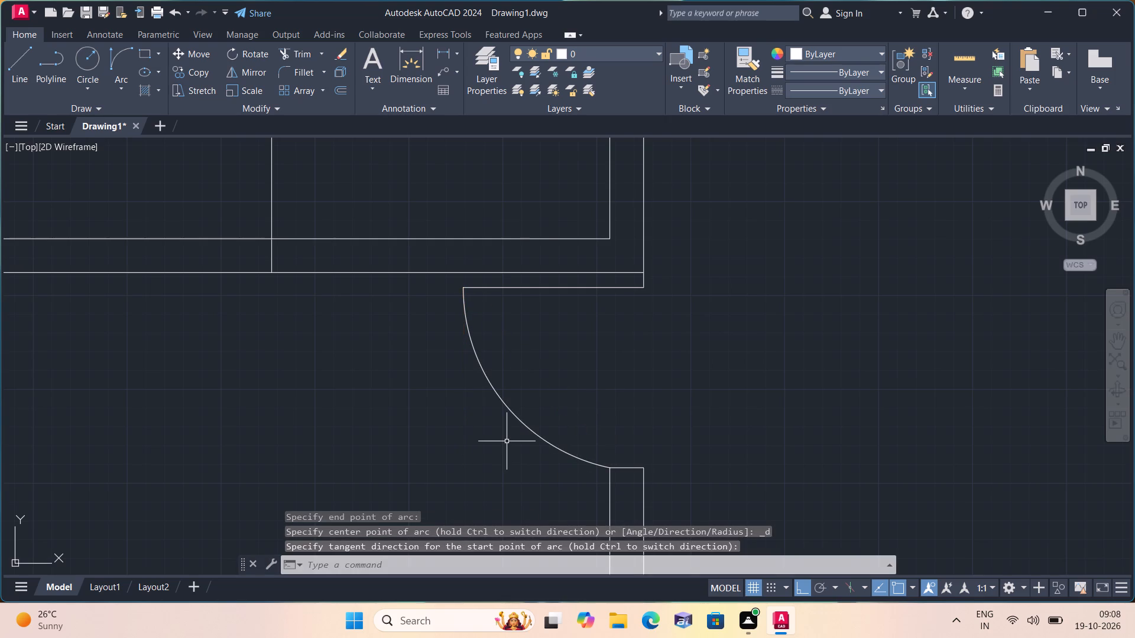
pyautogui.scroll(-2, 514, 443)
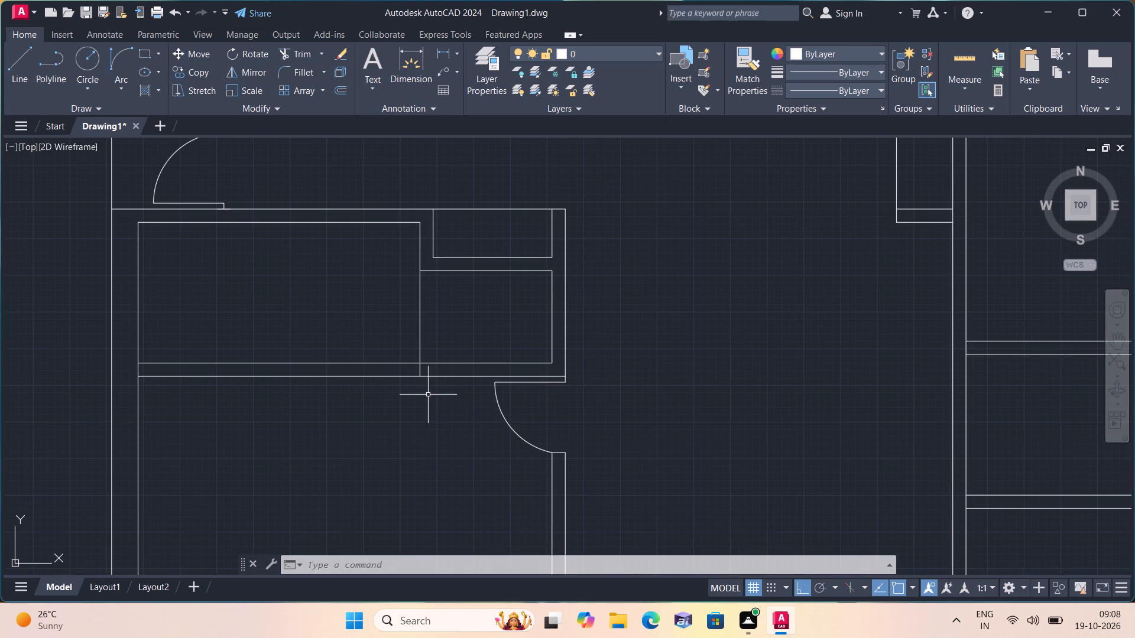
# Trim the left outer wall's inner line between the two lines of the partition above the lower left room.
pyautogui.middleClick(382, 367)
pyautogui.moveTo(382, 367); pyautogui.dragTo(484, 343, button='middle')
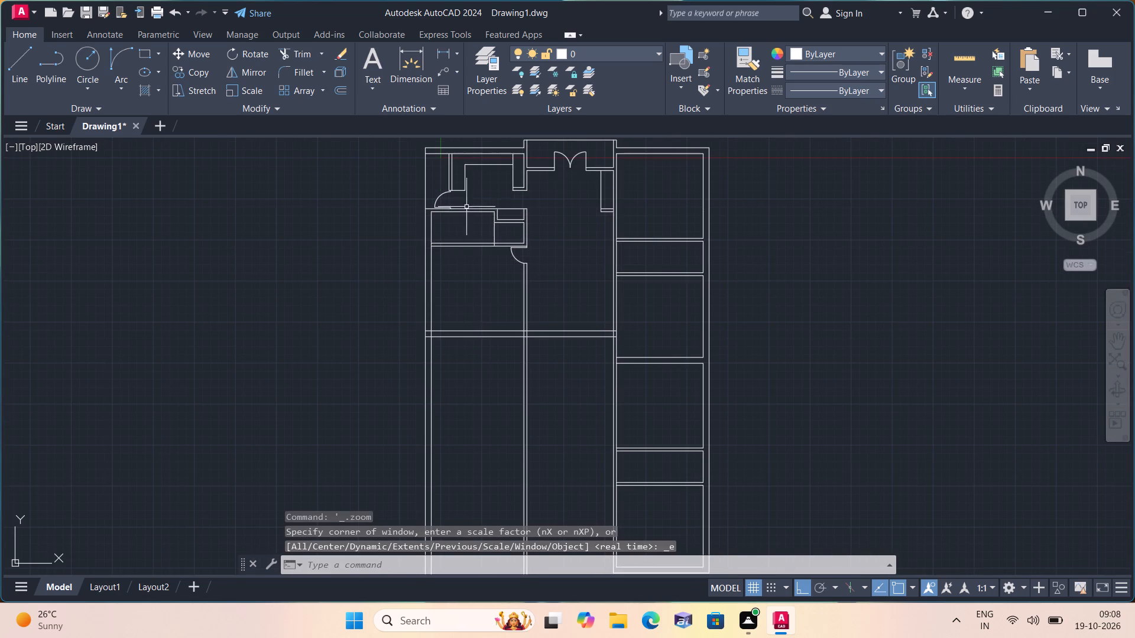
pyautogui.moveTo(472, 190); pyautogui.dragTo(450, 356, button='middle')
pyautogui.moveTo(471, 193); pyautogui.dragTo(464, 236)
pyautogui.scroll(2, 461, 311)
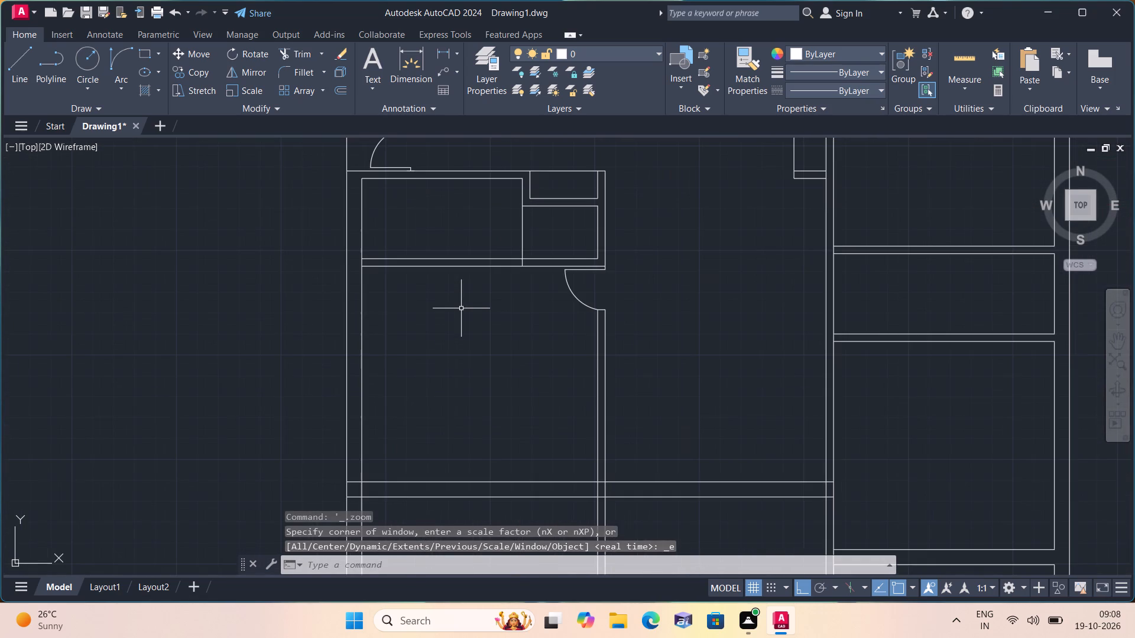
pyautogui.write('trim')
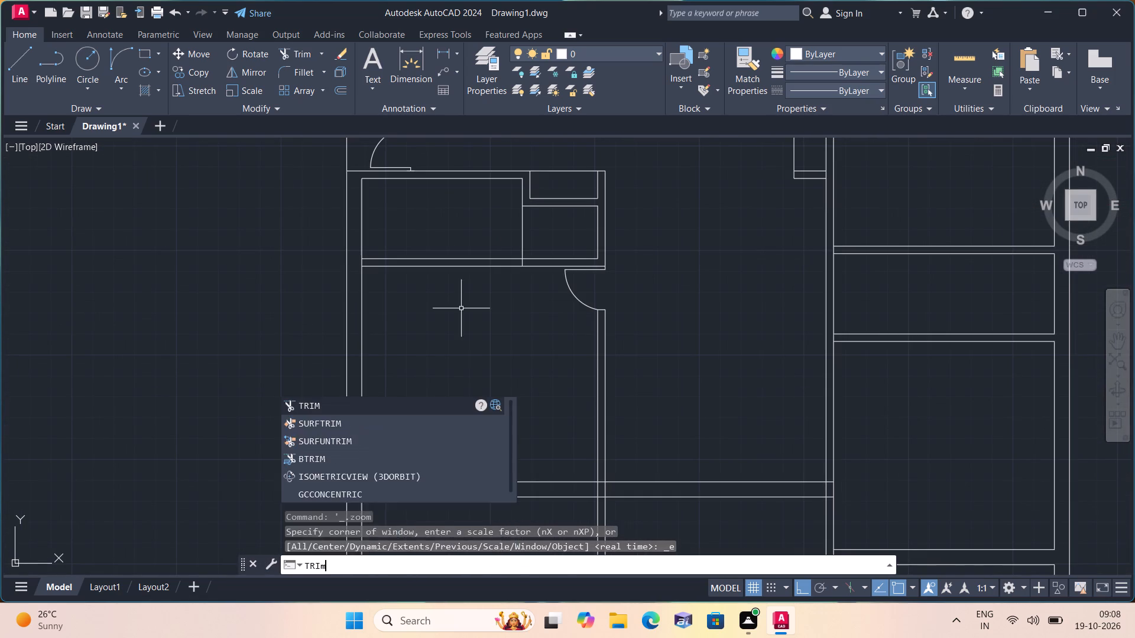
pyautogui.press('space')
pyautogui.scroll(1, 442, 298)
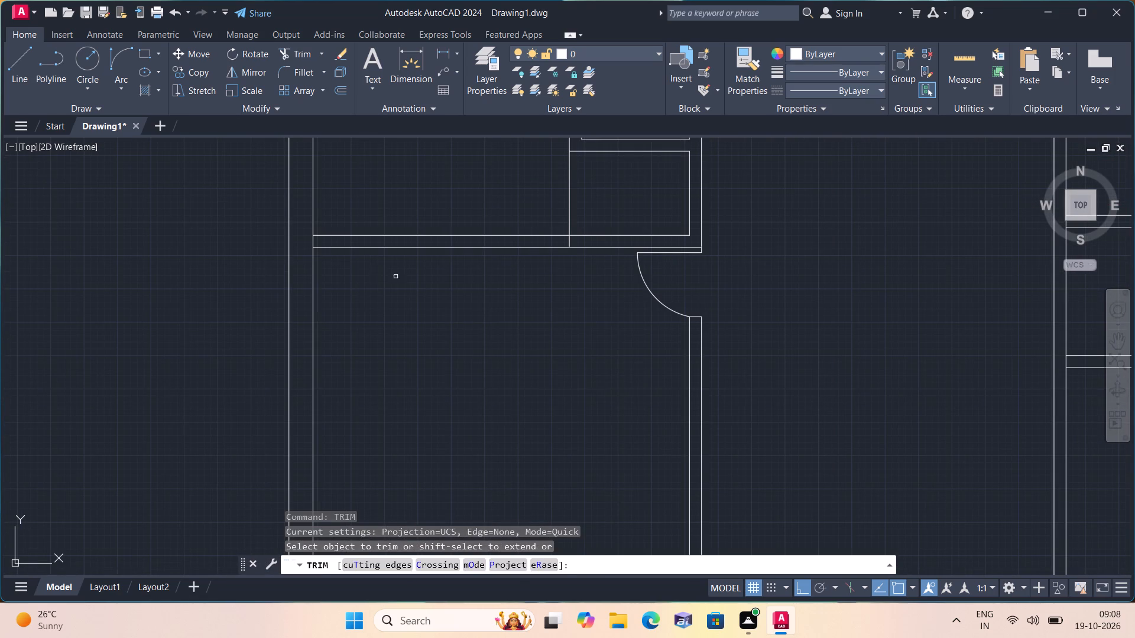
pyautogui.click(309, 239)
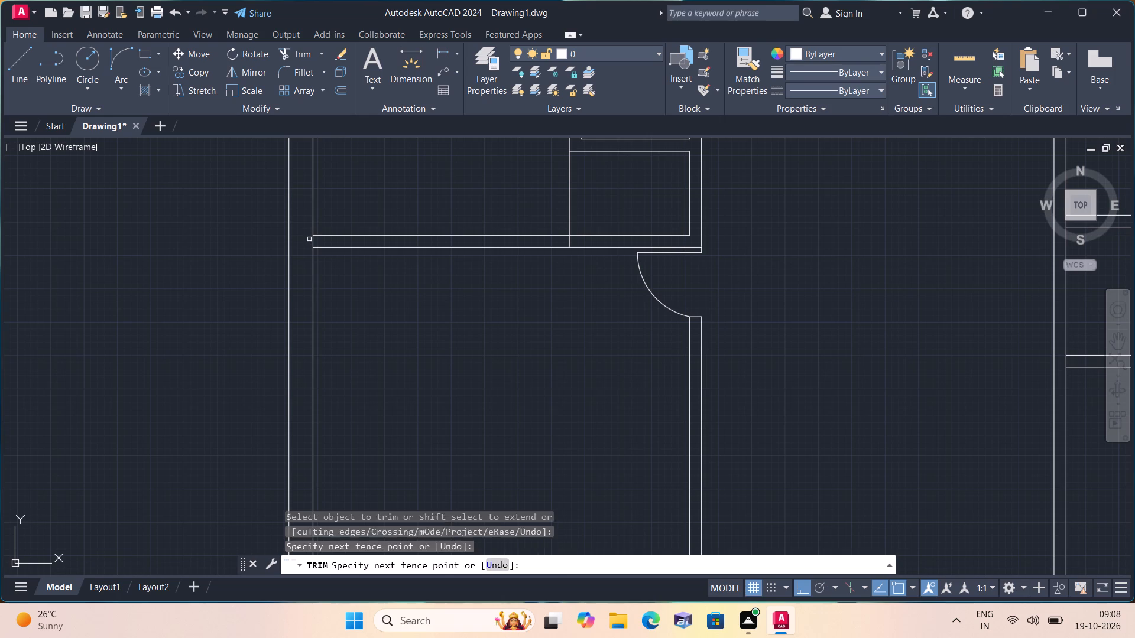
pyautogui.click(323, 242)
pyautogui.scroll(-2, 332, 245)
pyautogui.moveTo(406, 322); pyautogui.dragTo(396, 470, button='middle')
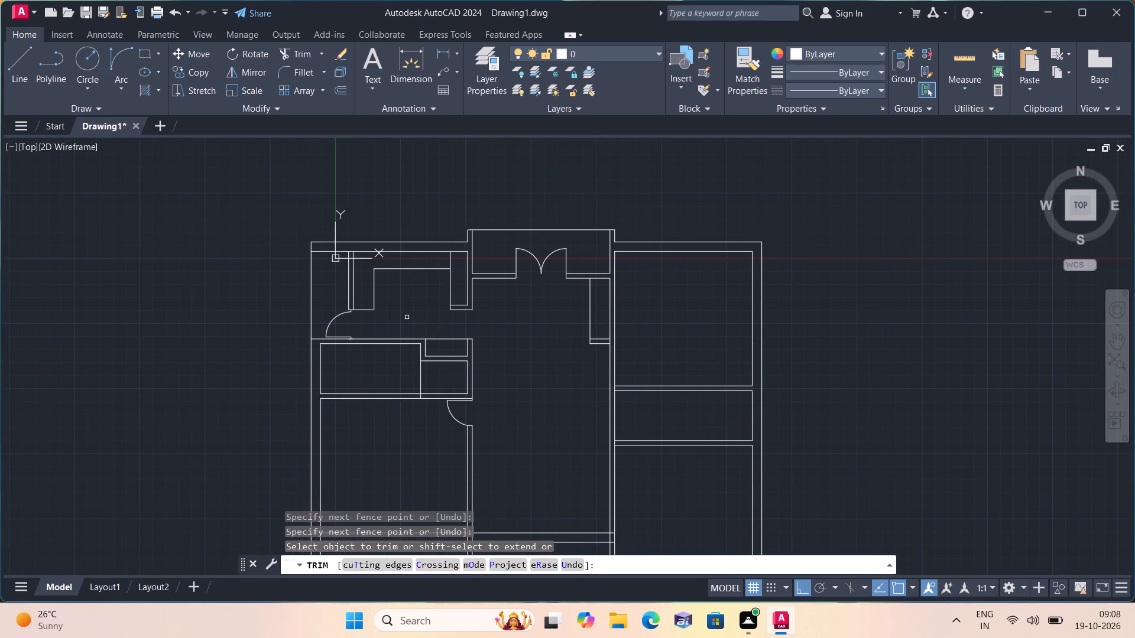
pyautogui.scroll(1, 396, 471)
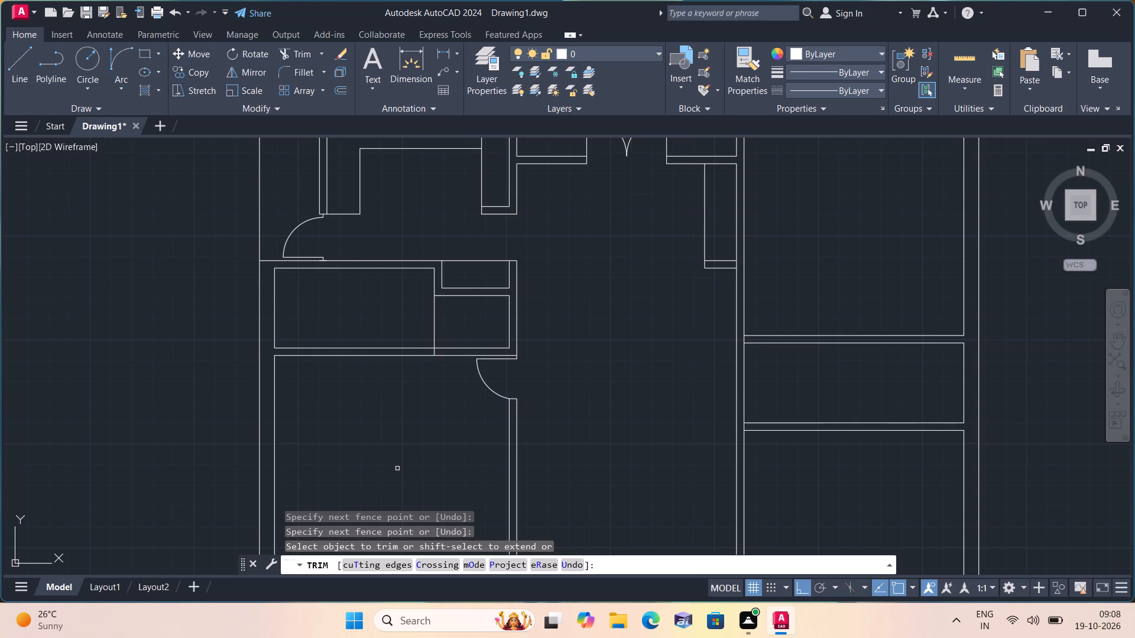
pyautogui.scroll(-1, 397, 468)
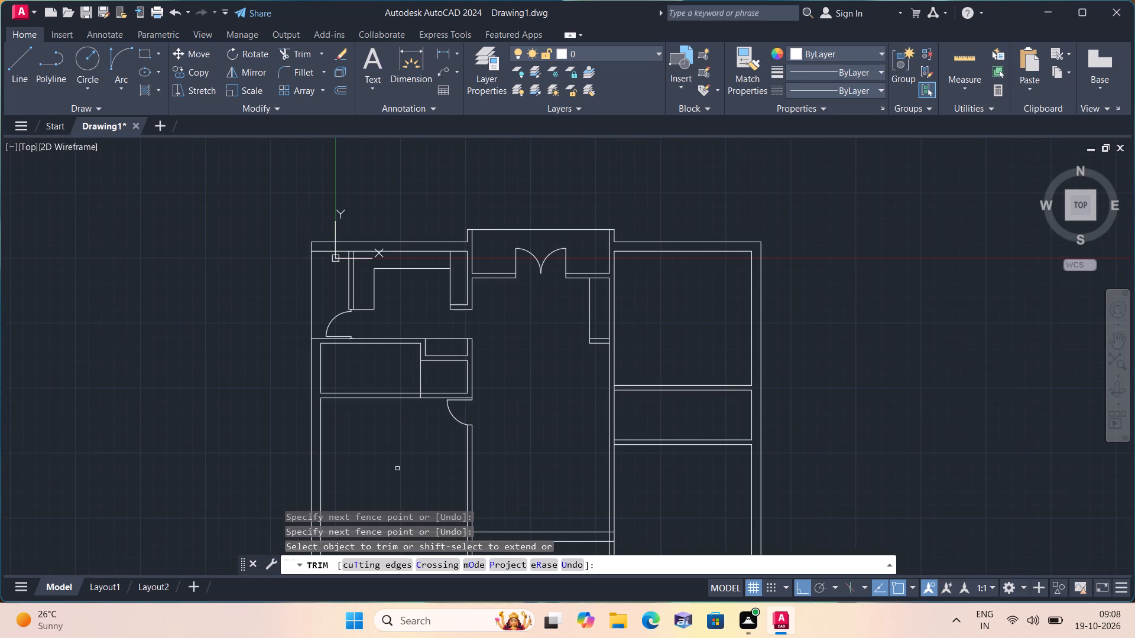
pyautogui.scroll(1, 397, 468)
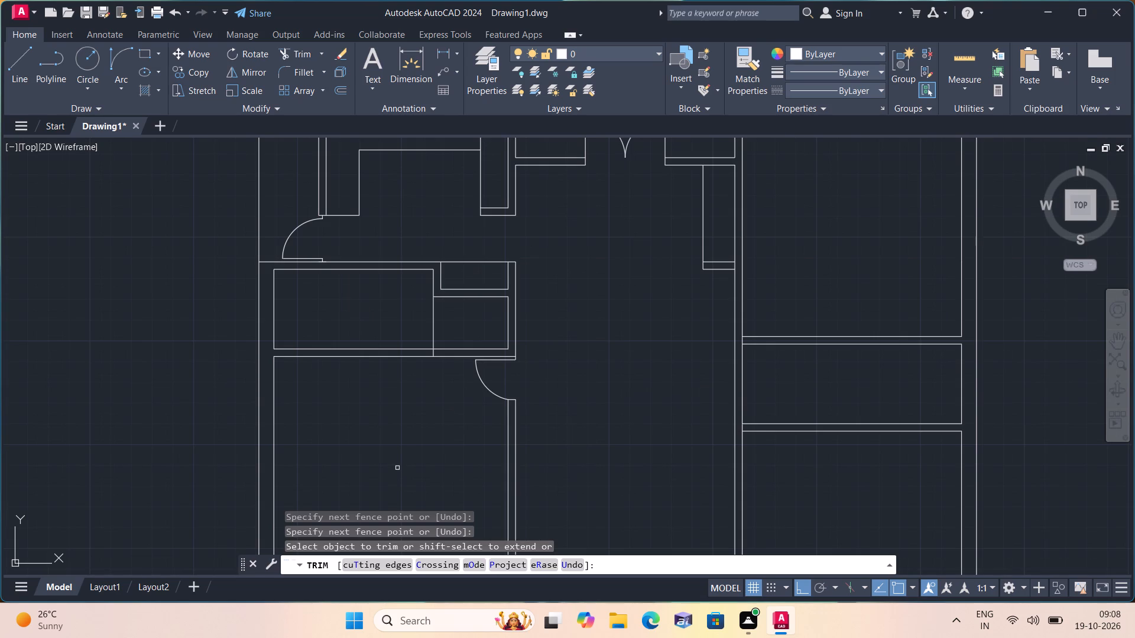
pyautogui.press('space')
# From the recess side wall's foot, draw 2", 2' and 2" segments leftward along the partition's bottom line, then a jamb up to its top line.
pyautogui.write('l')
pyautogui.press('space')
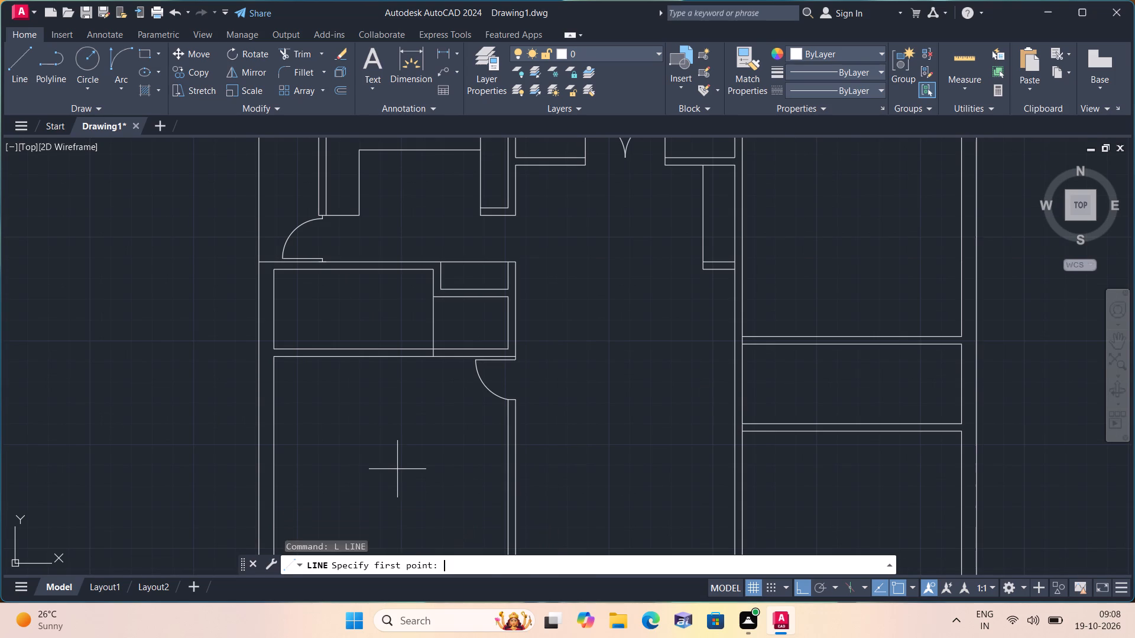
pyautogui.scroll(3, 445, 336)
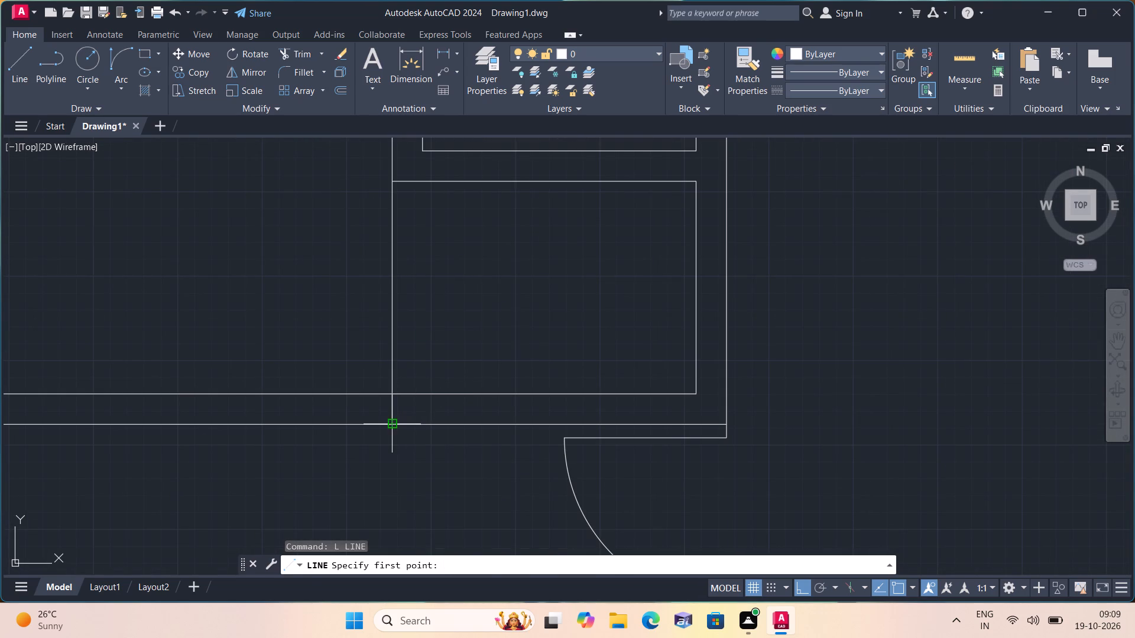
pyautogui.click(390, 423)
pyautogui.write('2"')
pyautogui.press('space')
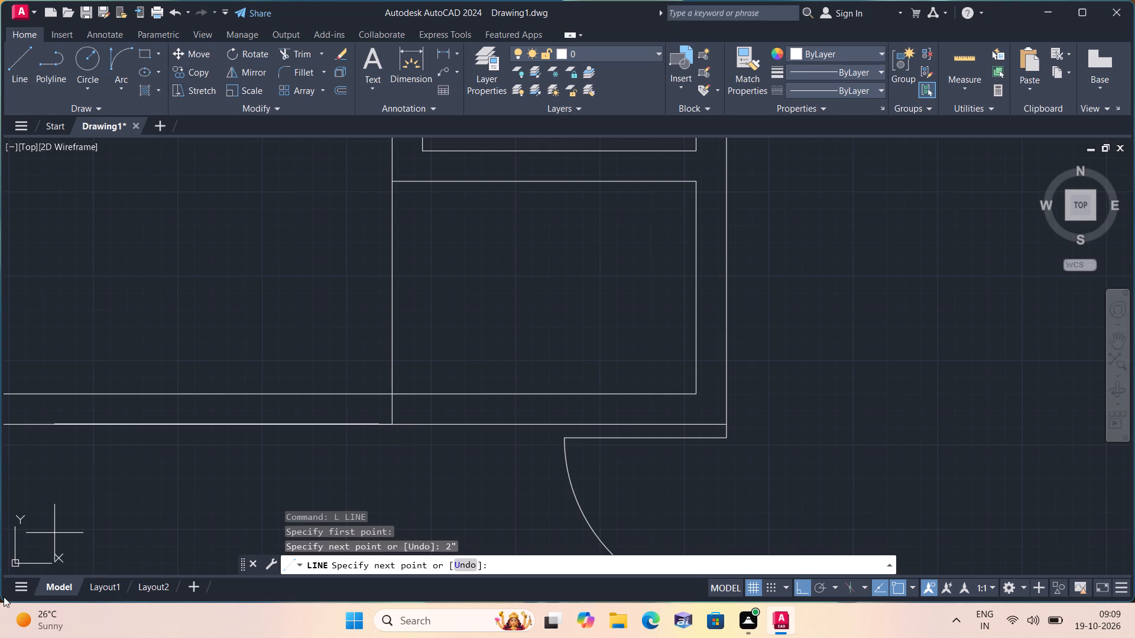
pyautogui.write("2'")
pyautogui.press('space')
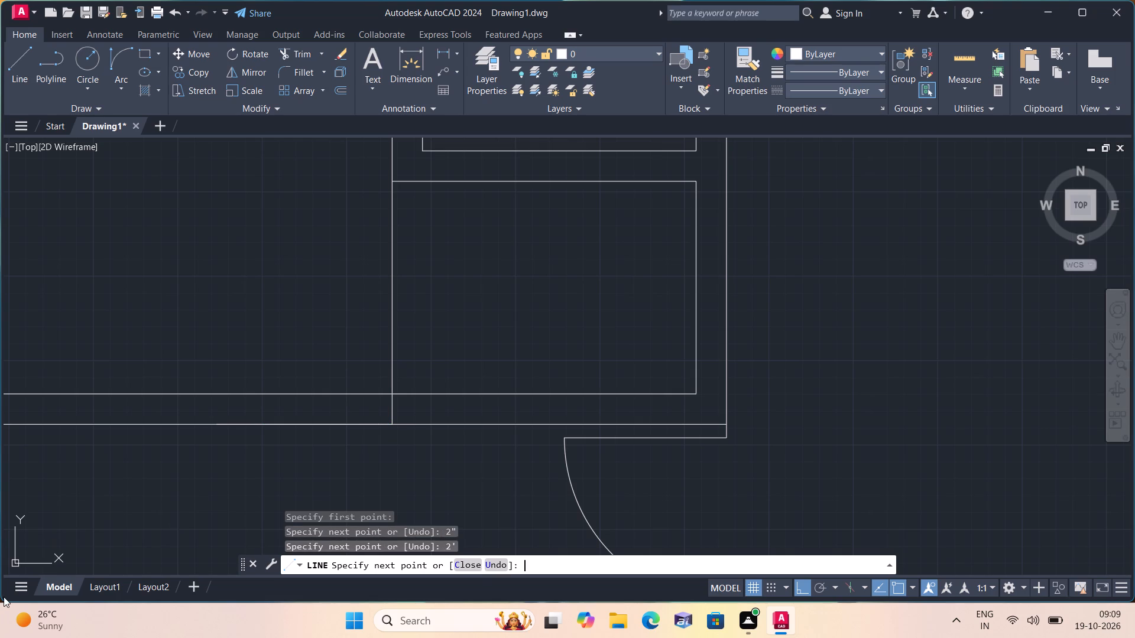
pyautogui.scroll(1, 111, 588)
pyautogui.scroll(-1, 43, 453)
pyautogui.moveTo(43, 453); pyautogui.dragTo(372, 506, button='middle')
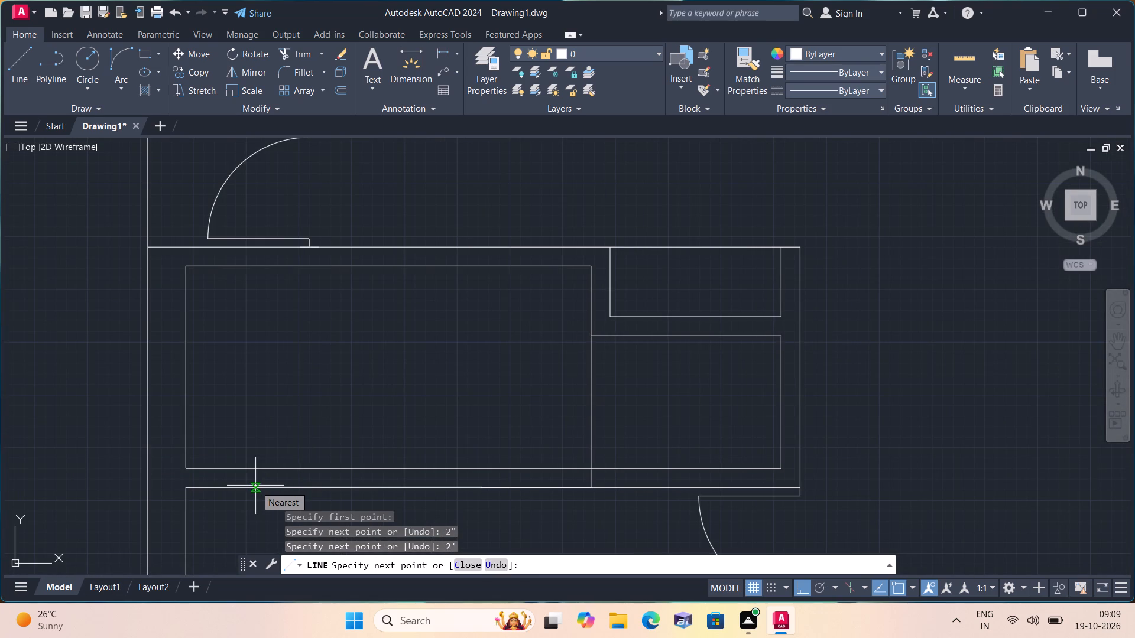
pyautogui.write('2"')
pyautogui.press('space')
pyautogui.scroll(-1, 255, 486)
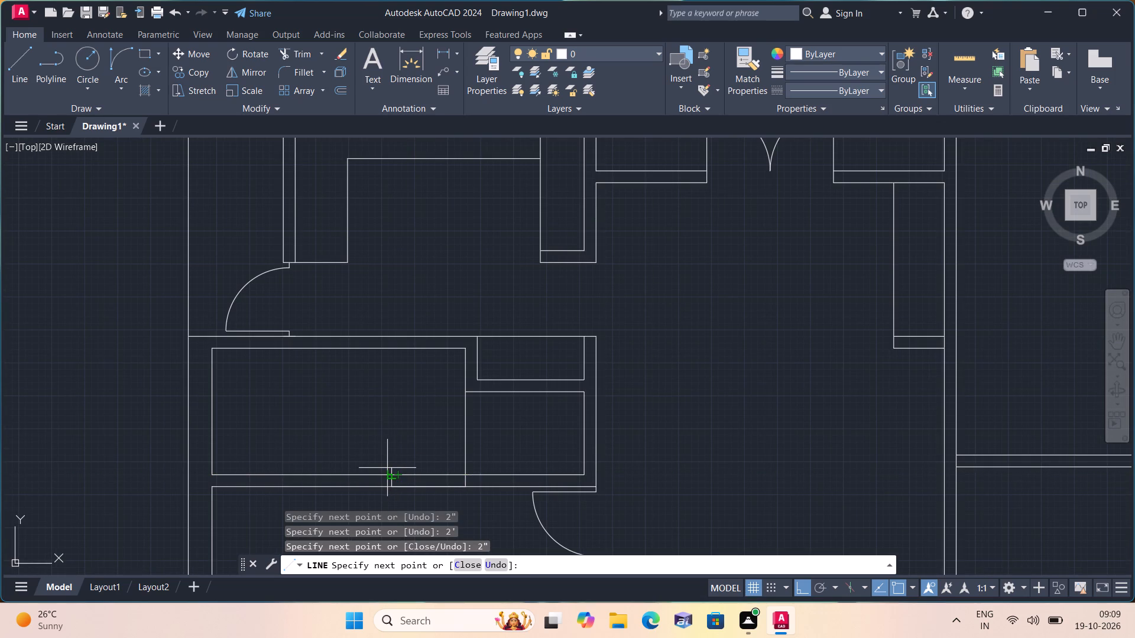
pyautogui.scroll(2, 387, 468)
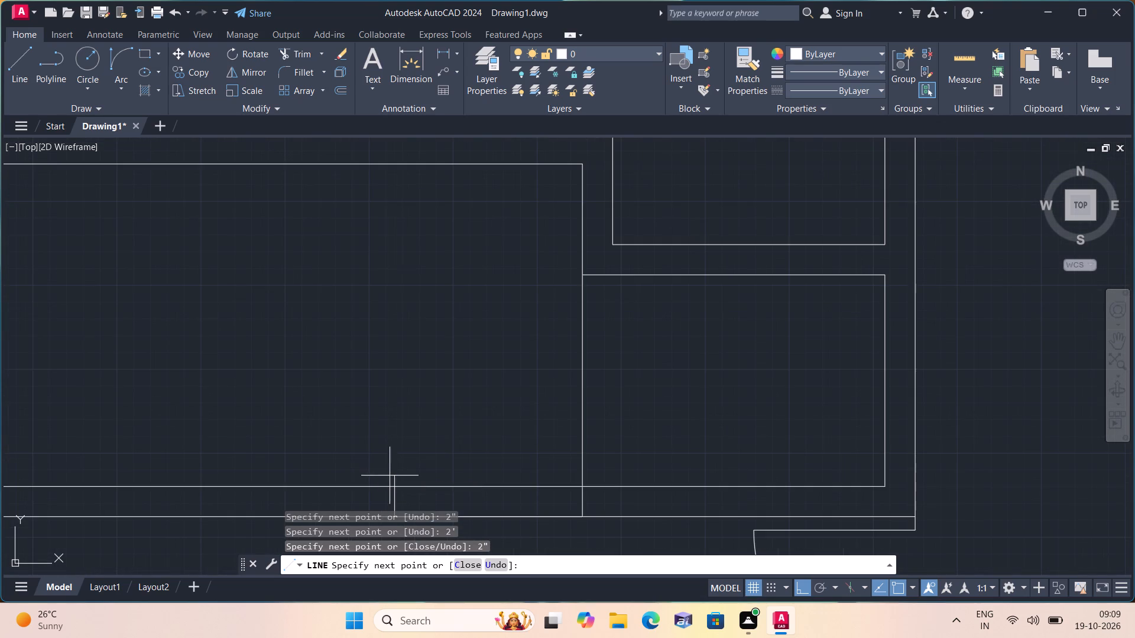
pyautogui.moveTo(396, 483); pyautogui.dragTo(404, 395, button='middle')
pyautogui.click(404, 398)
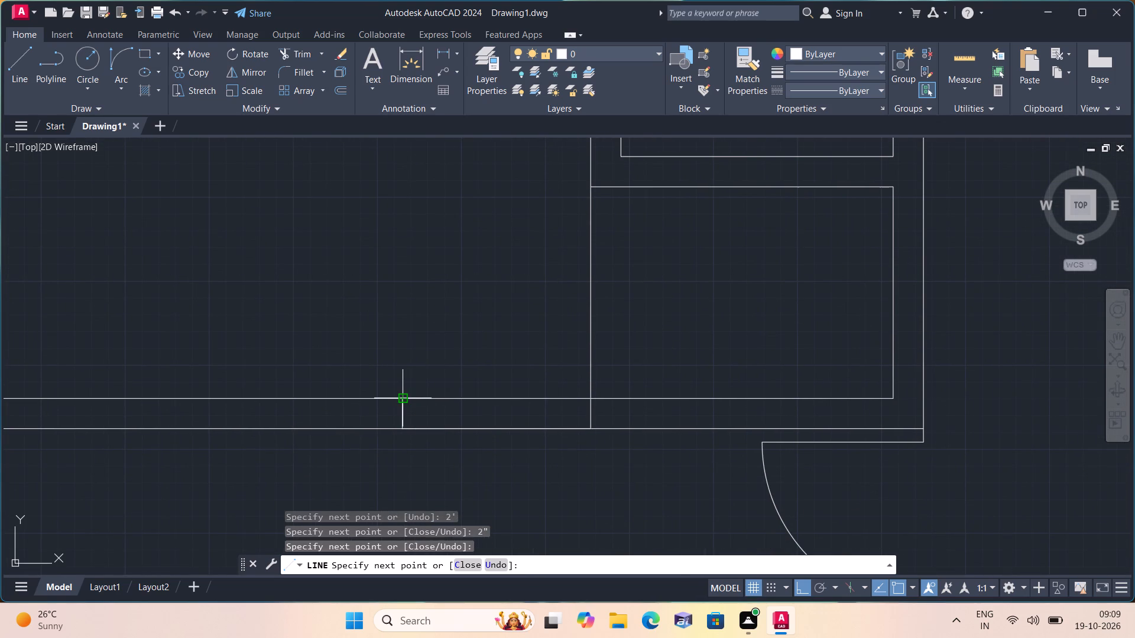
pyautogui.press('space')
# Trim both partition lines across the new door opening, keeping the 2" stops on the bottom line.
pyautogui.write('trim')
pyautogui.press('space')
pyautogui.moveTo(463, 328); pyautogui.dragTo(468, 444)
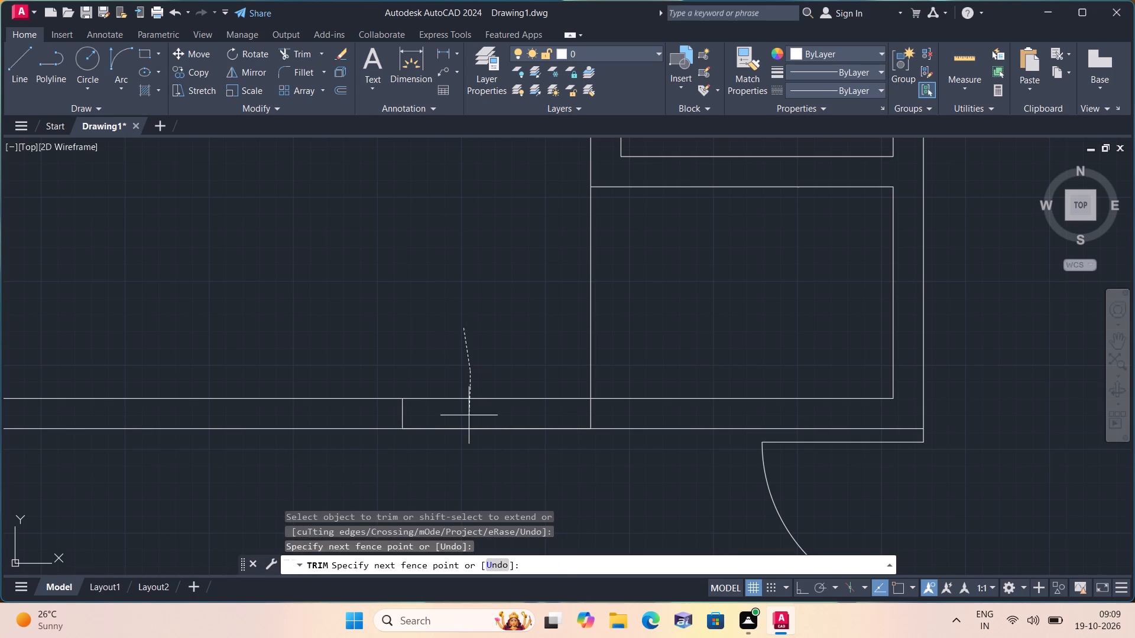
pyautogui.moveTo(468, 444); pyautogui.dragTo(466, 453)
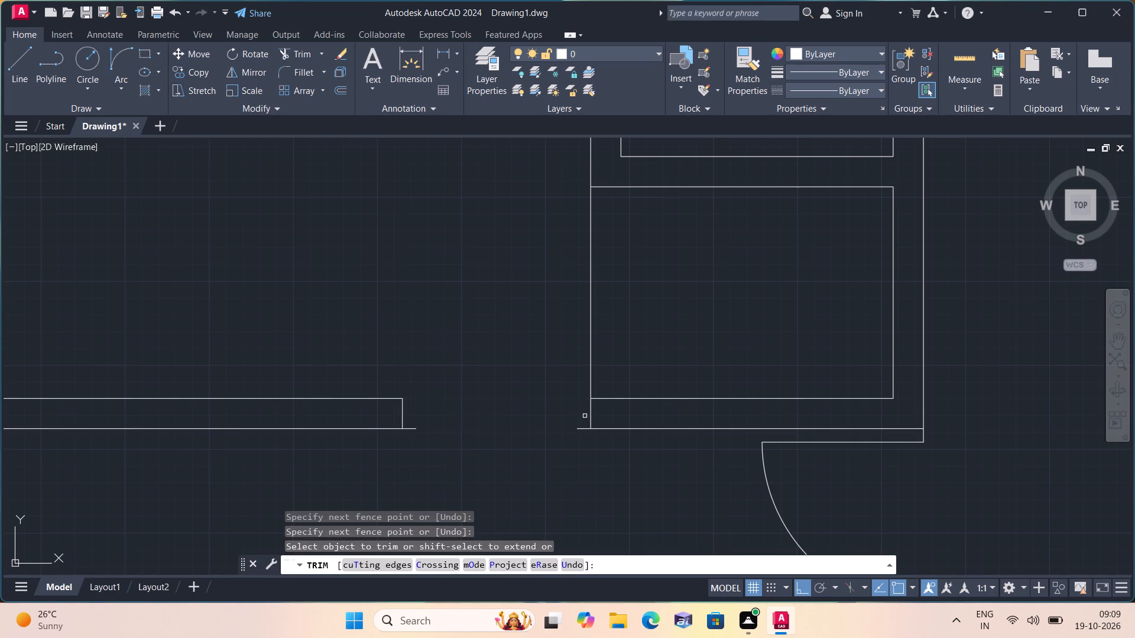
pyautogui.scroll(2, 585, 418)
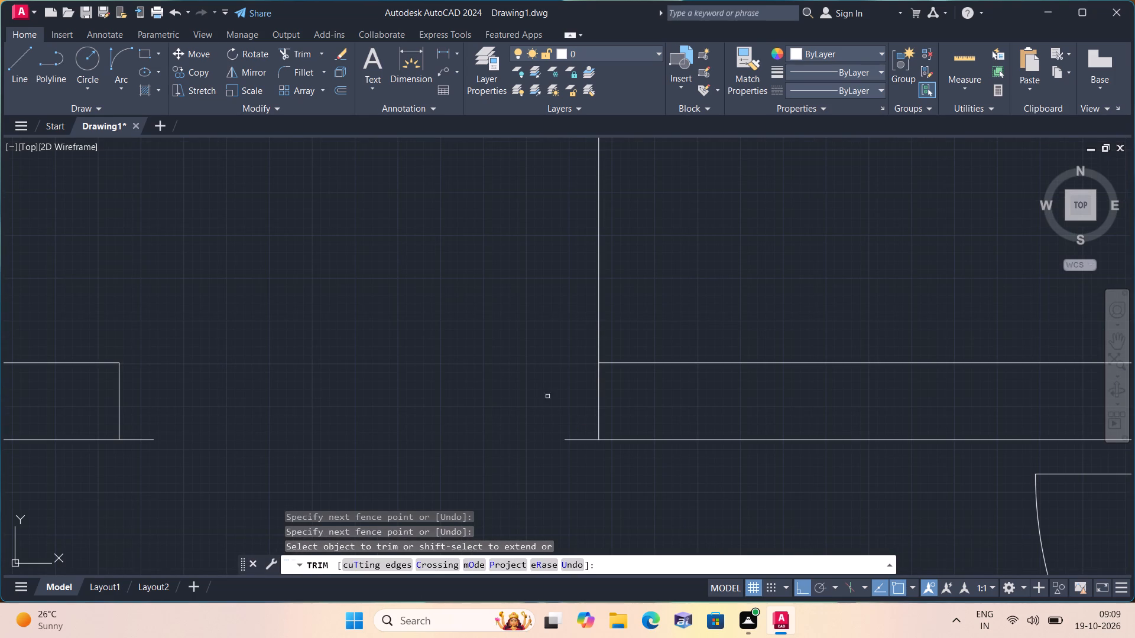
pyautogui.scroll(-1, 507, 354)
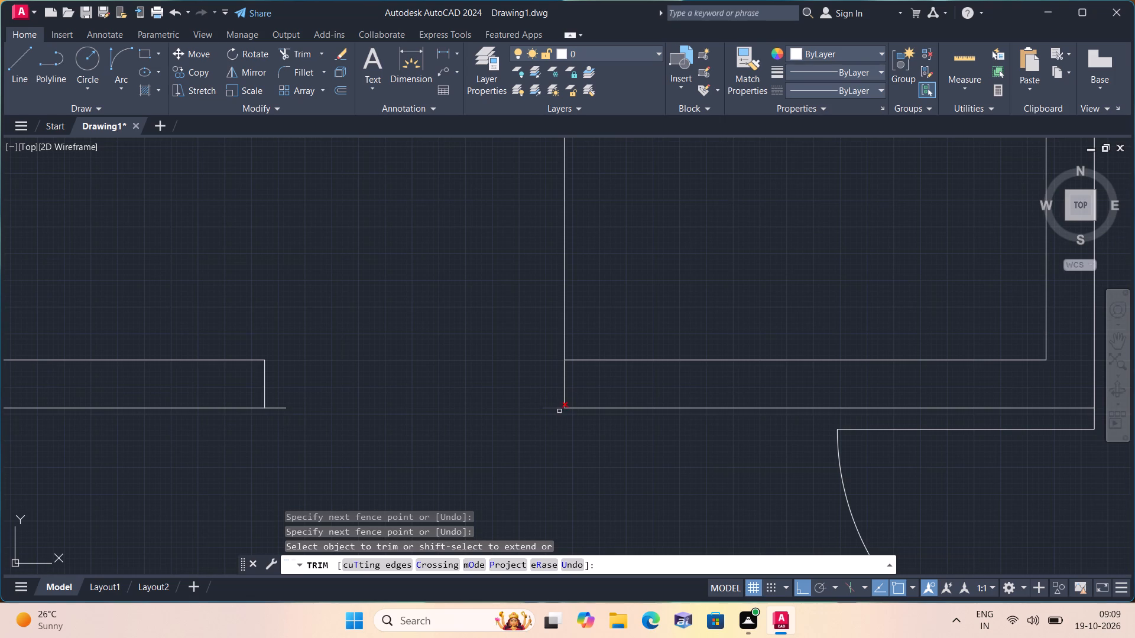
pyautogui.press('space')
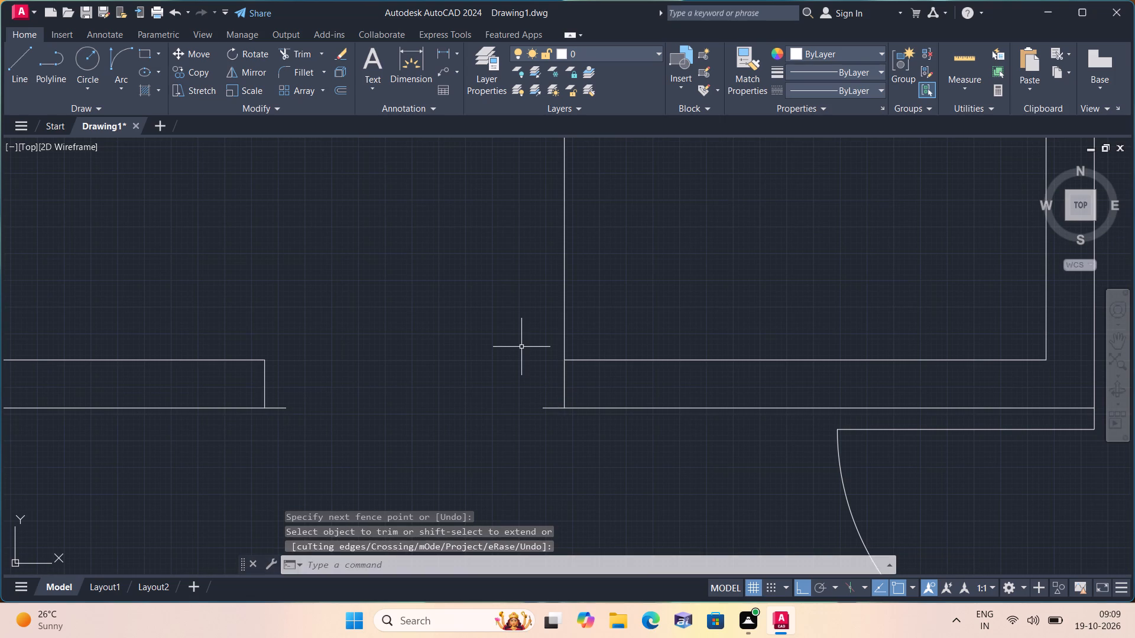
# Draw a 2' door leaf line upward from the end of the 2" stop beside the recess wall.
pyautogui.write('l')
pyautogui.press('space')
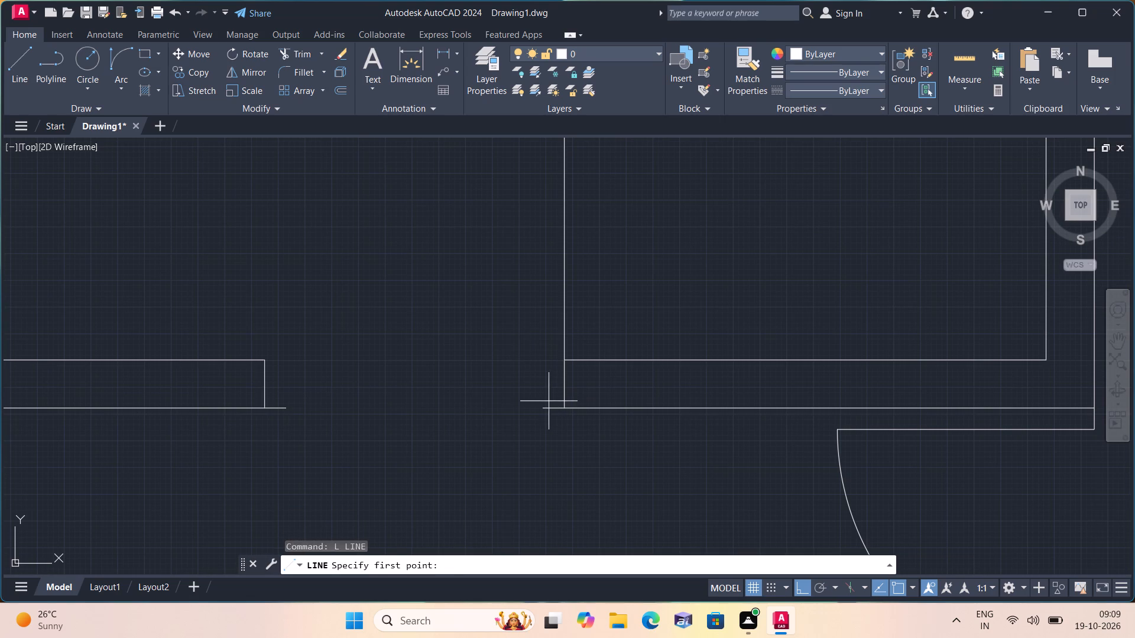
pyautogui.moveTo(542, 409); pyautogui.dragTo(542, 403)
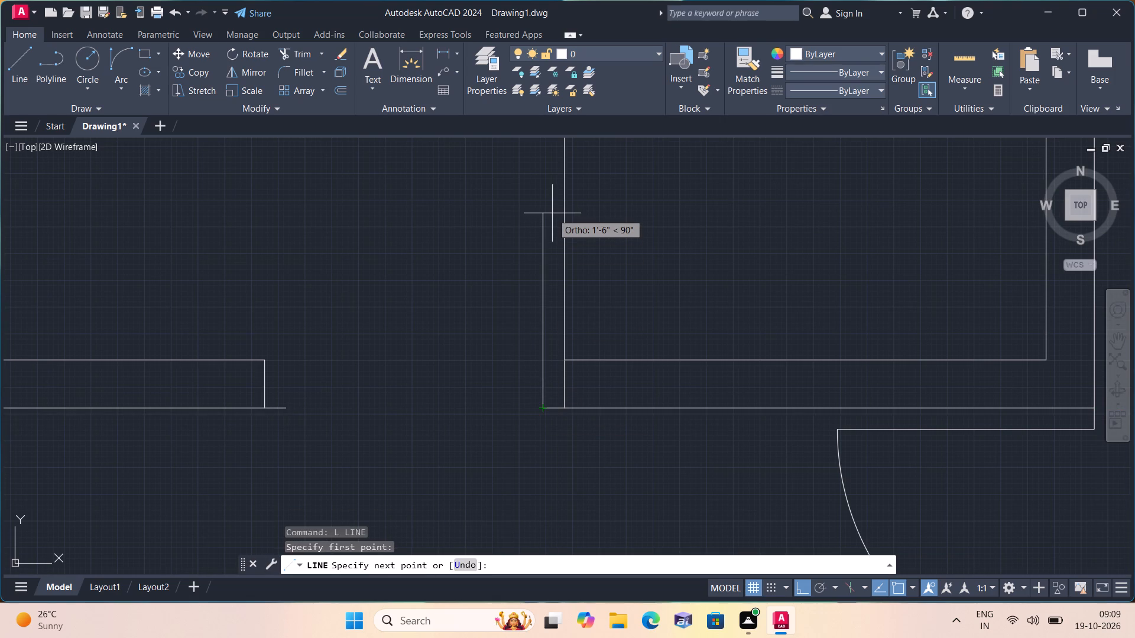
pyautogui.write("2'")
pyautogui.press('space')
pyautogui.press('Escape')
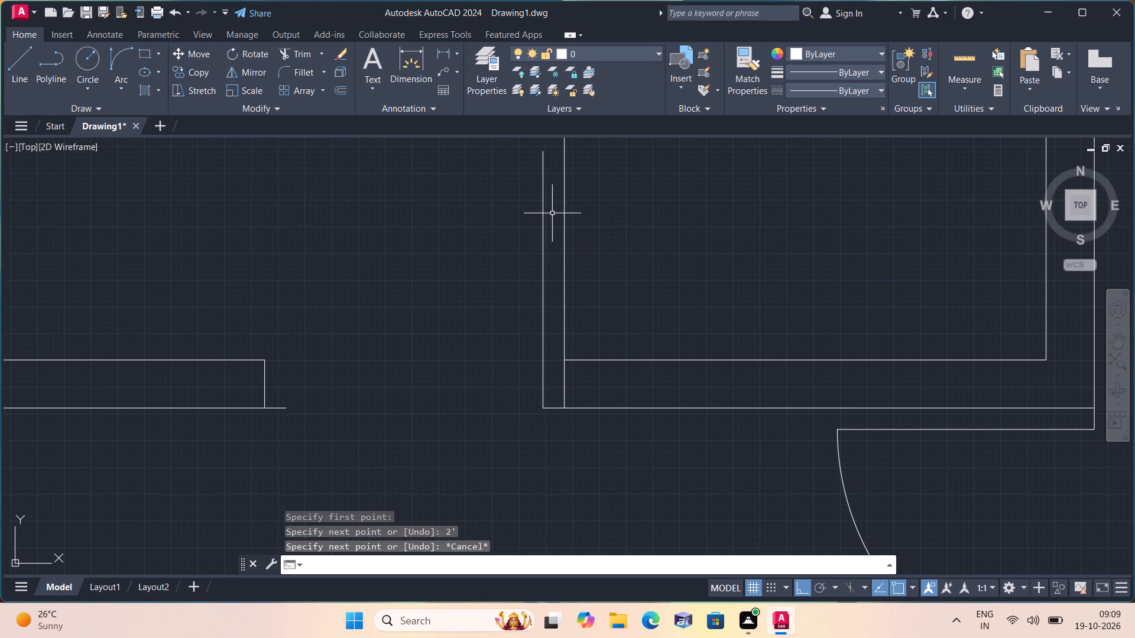
# Draw the door's swing arc from the leaf's top end to the opposite 2" stop with the start-end-direction Arc.
pyautogui.click(121, 88)
pyautogui.click(180, 272)
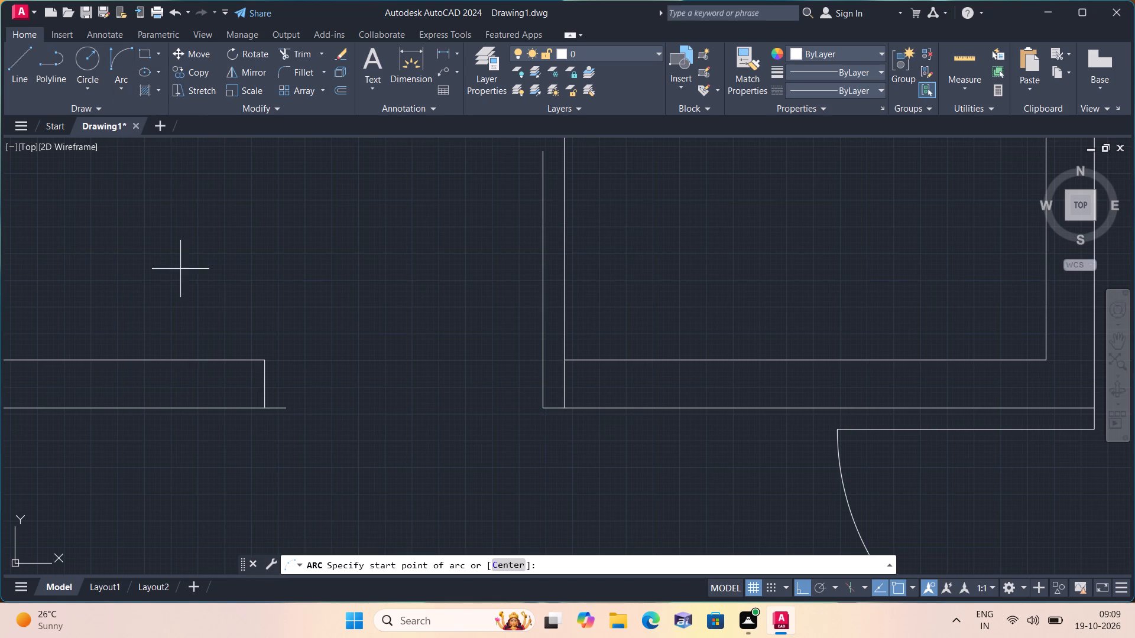
pyautogui.click(540, 151)
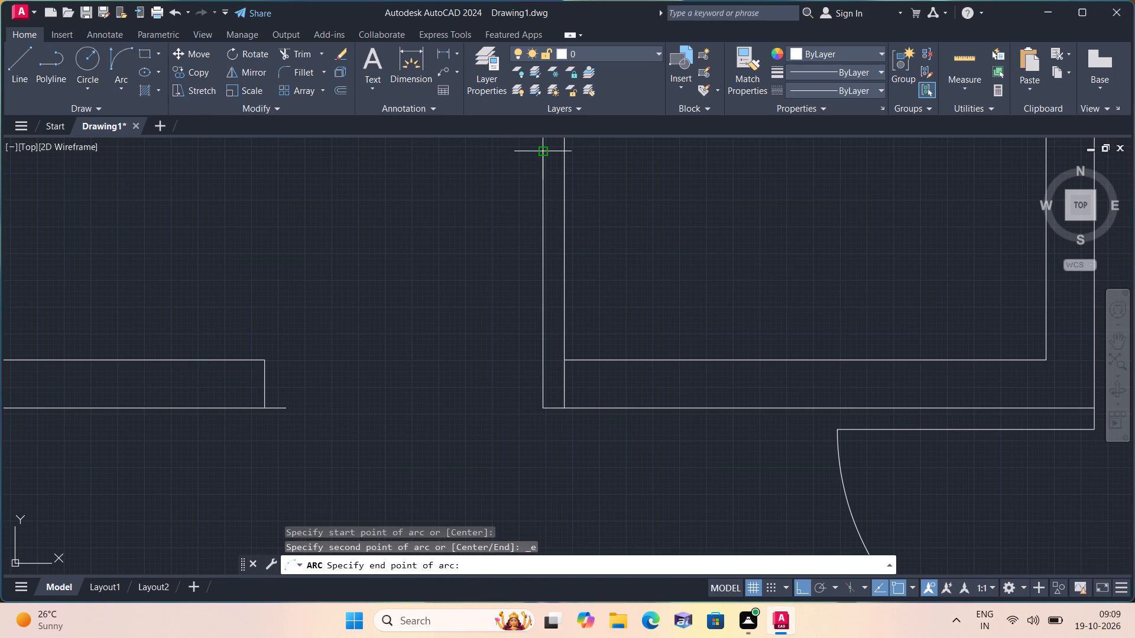
pyautogui.click(287, 411)
pyautogui.click(234, 268)
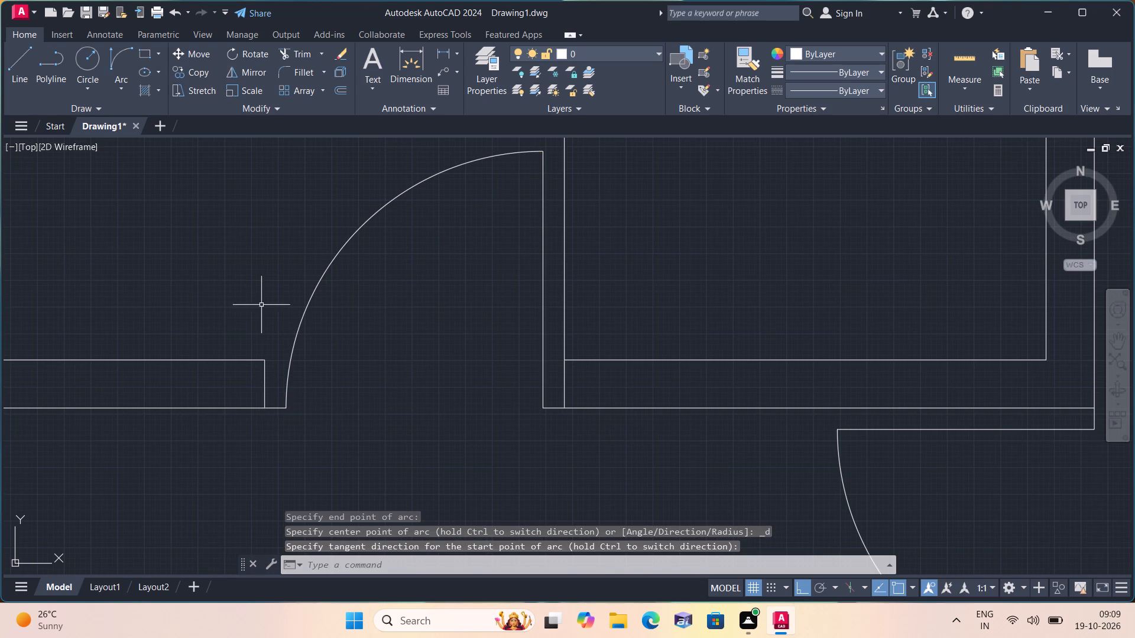
pyautogui.scroll(-3, 249, 325)
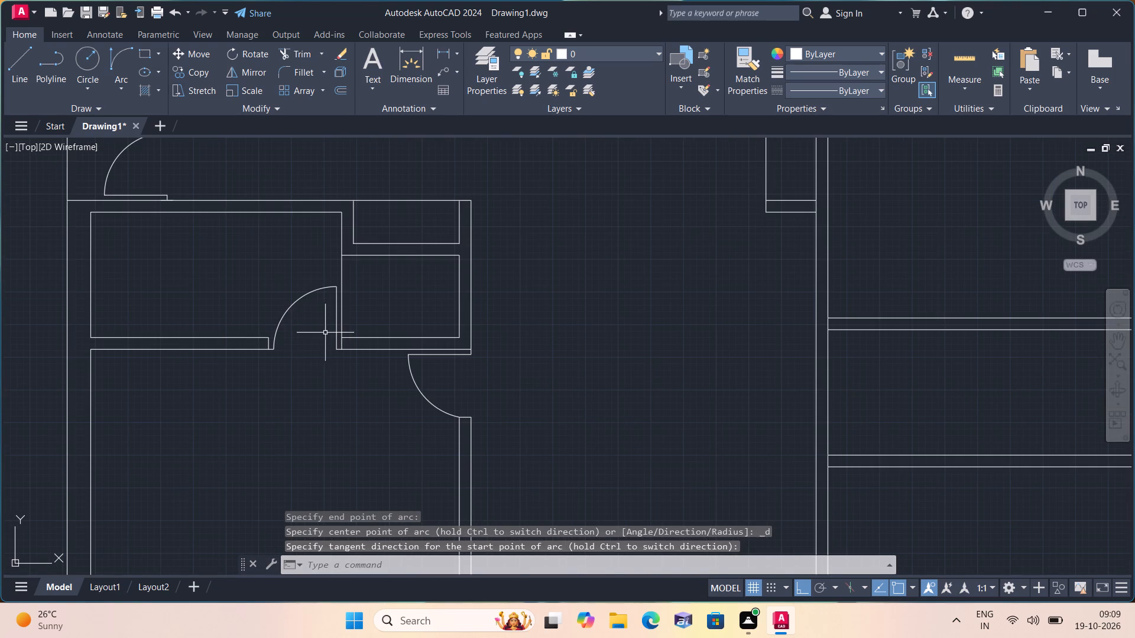
# Trim the overlapping wall lines where the horizontal 9" cross wall meets the left outer wall and the middle partition, opening both junctions.
pyautogui.scroll(-1, 432, 289)
pyautogui.moveTo(486, 295); pyautogui.dragTo(418, 256, button='middle')
pyautogui.scroll(-1, 482, 294)
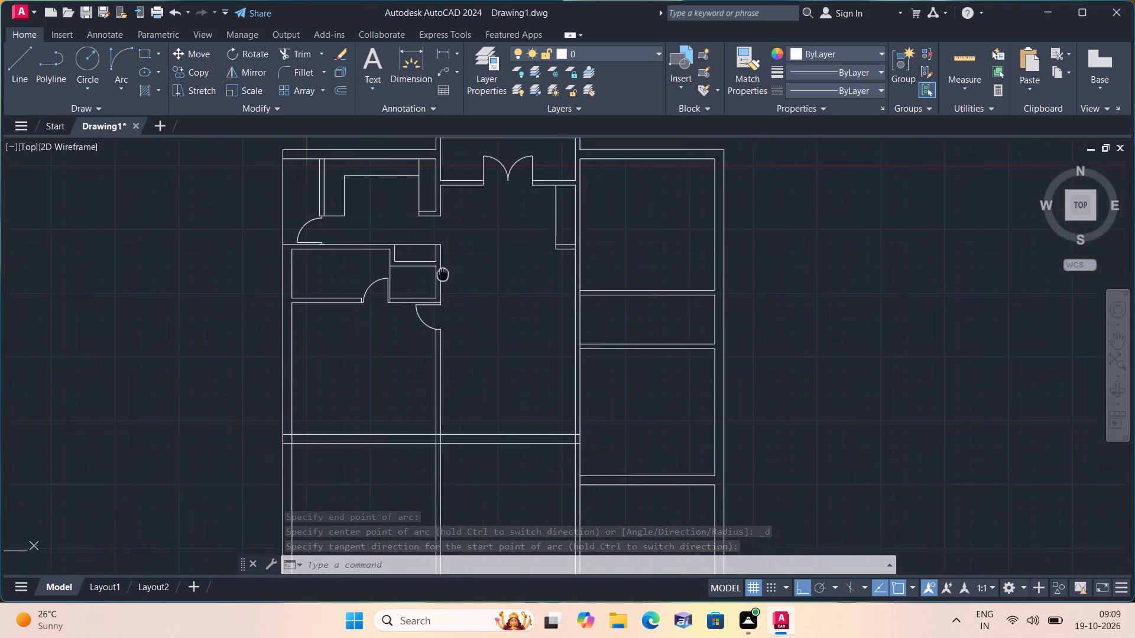
pyautogui.moveTo(418, 256); pyautogui.dragTo(410, 246, button='middle')
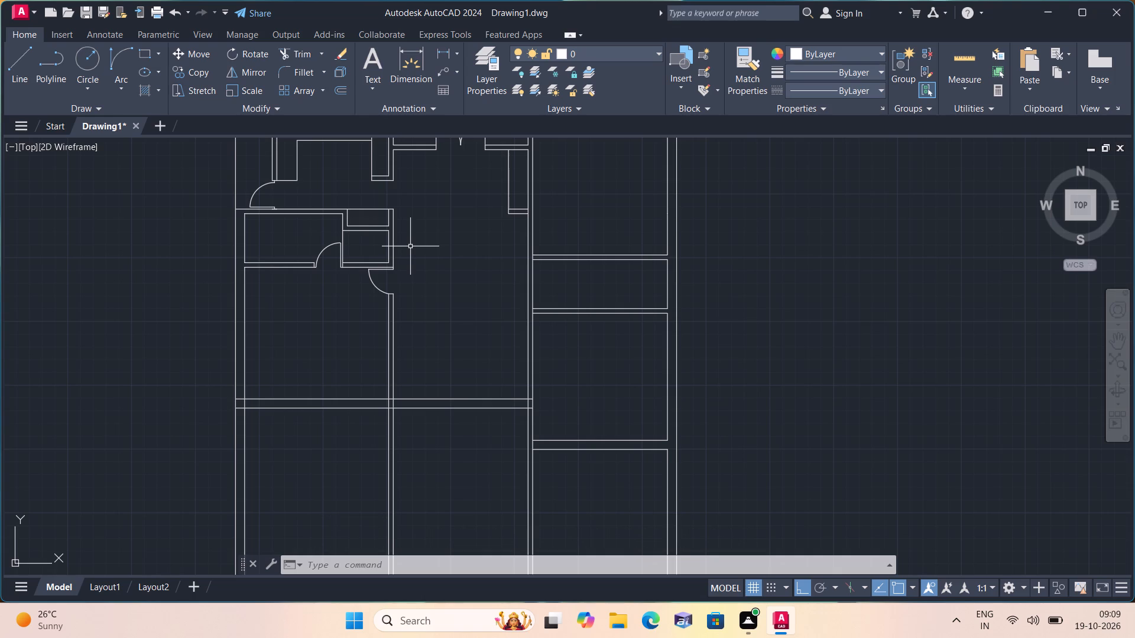
pyautogui.write('trim')
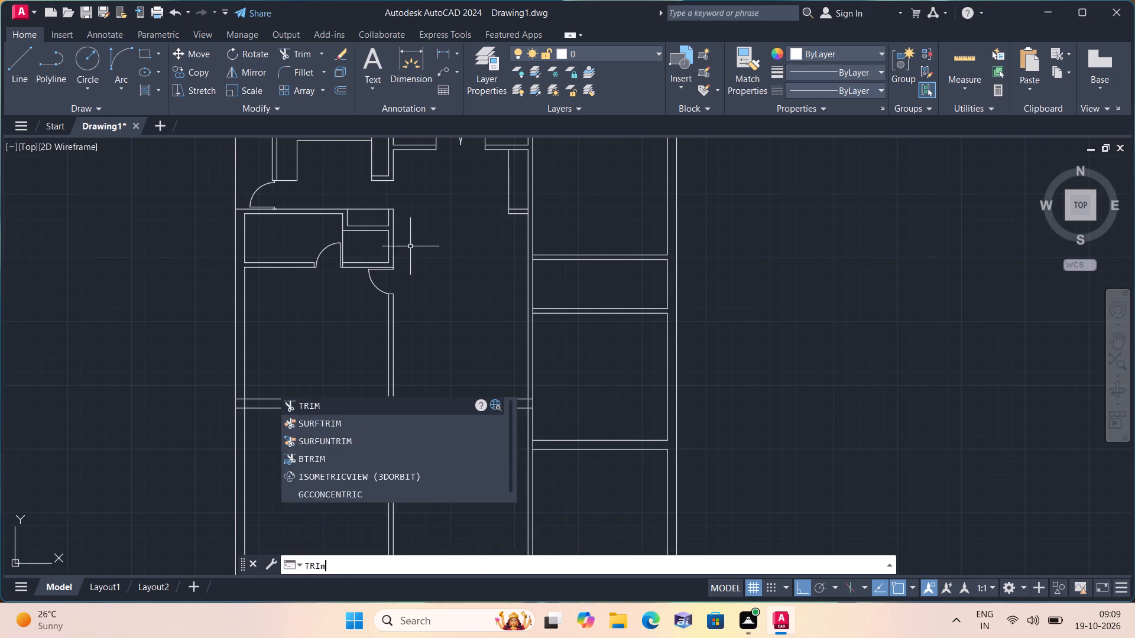
pyautogui.press('space')
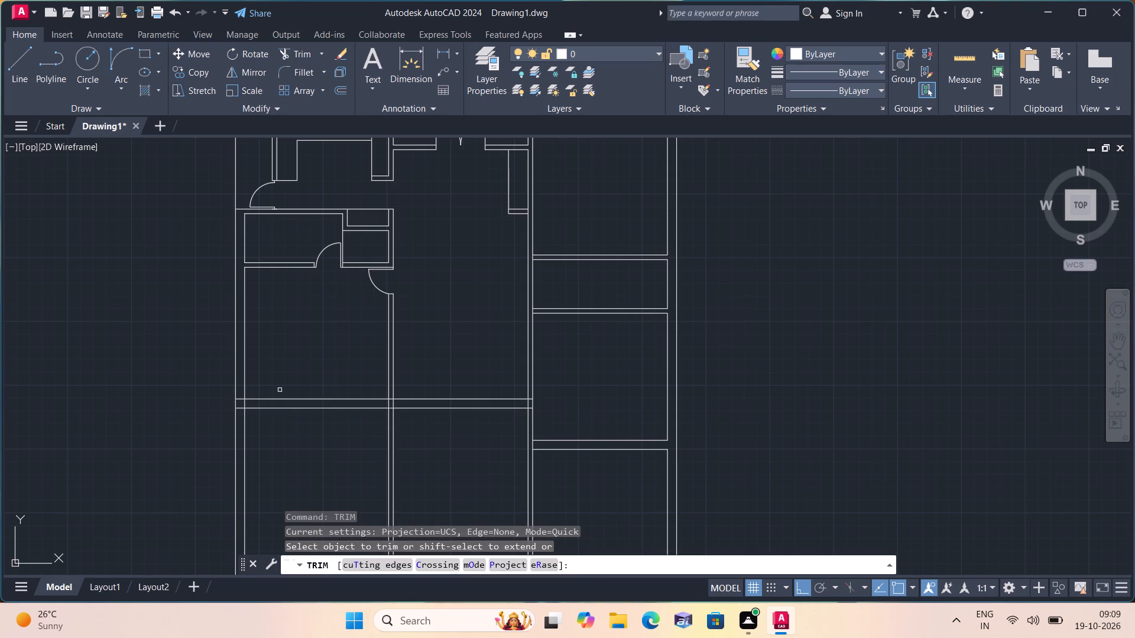
pyautogui.scroll(2, 254, 399)
pyautogui.click(236, 408)
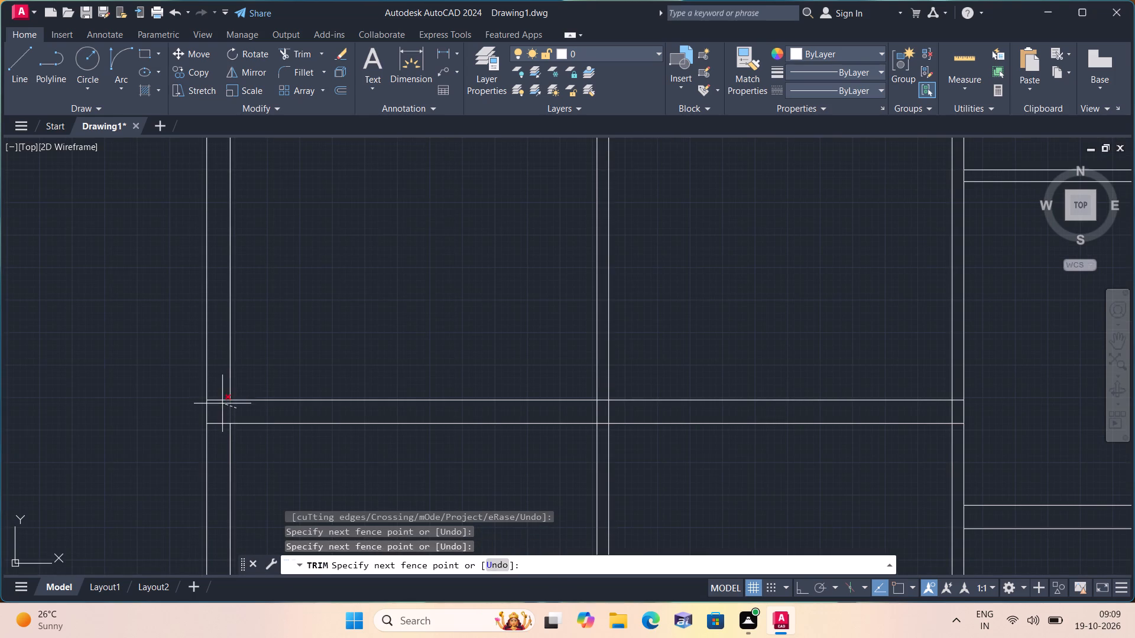
pyautogui.click(220, 400)
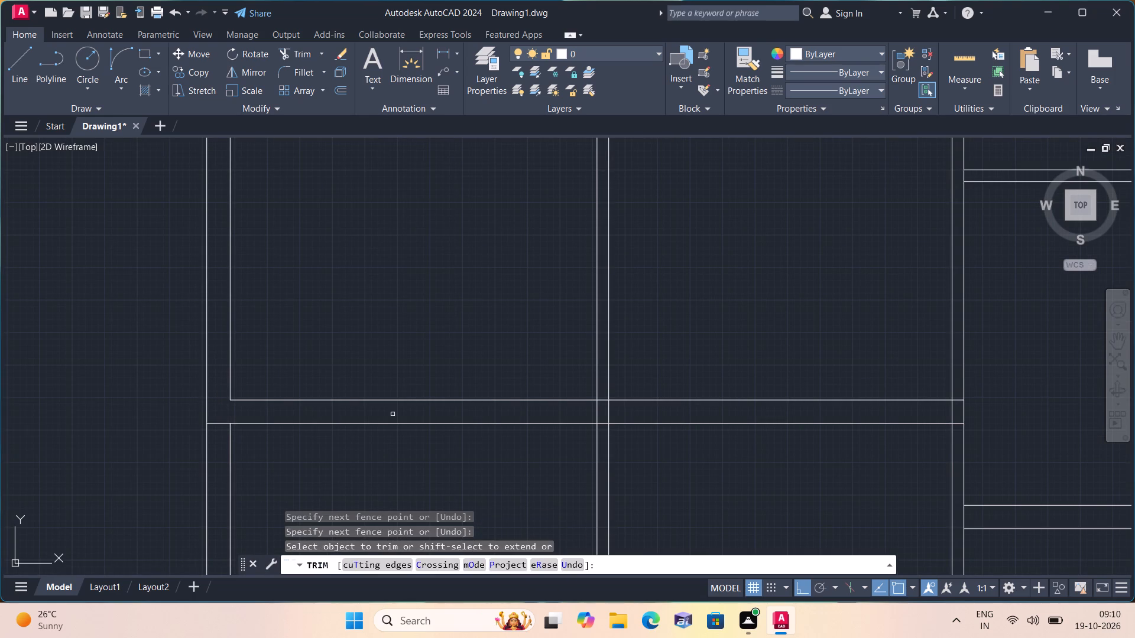
pyautogui.click(603, 415)
pyautogui.click(590, 413)
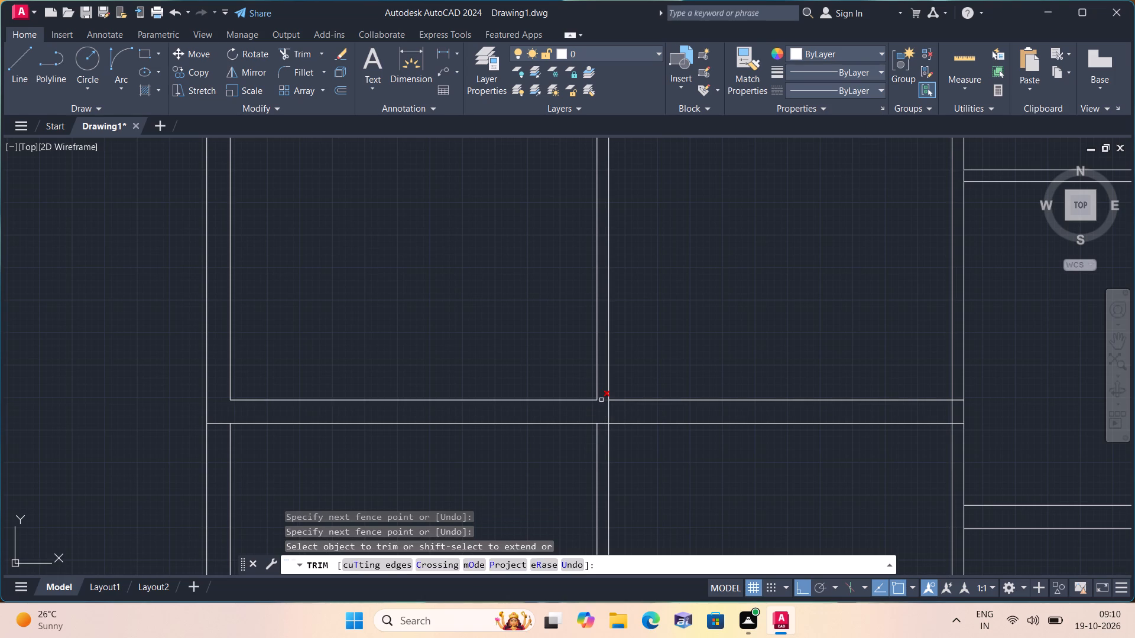
pyautogui.click(601, 400)
# Trim the overlapping lines where the cross wall meets the partition beside the right-hand rooms, opening that junction.
pyautogui.scroll(-2, 601, 371)
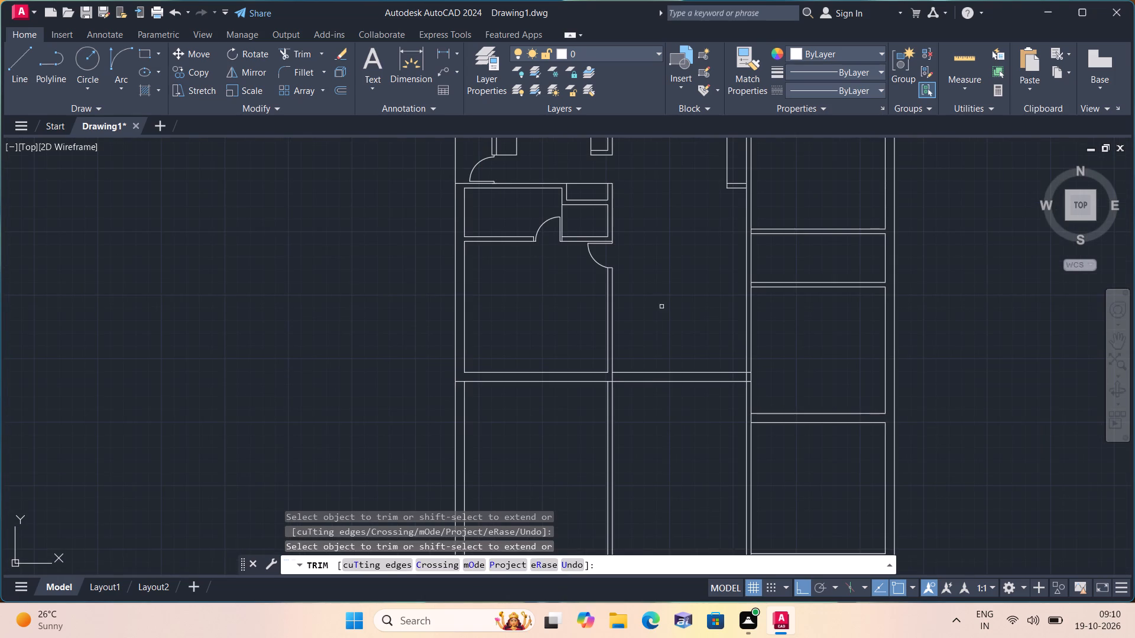
pyautogui.moveTo(659, 282); pyautogui.dragTo(528, 367, button='middle')
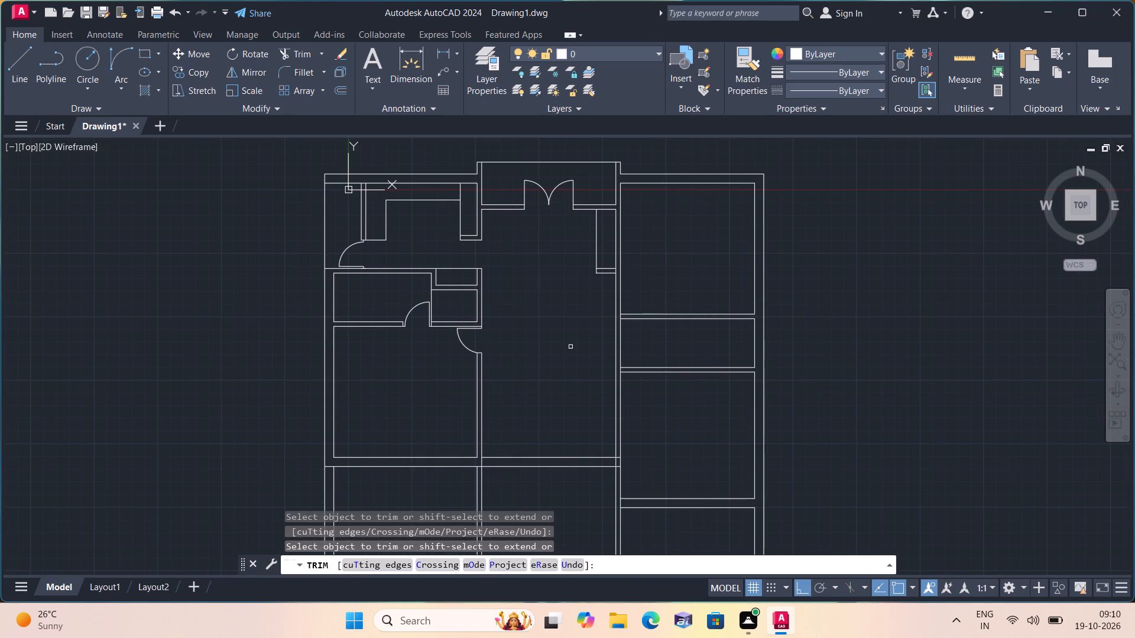
pyautogui.scroll(1, 619, 454)
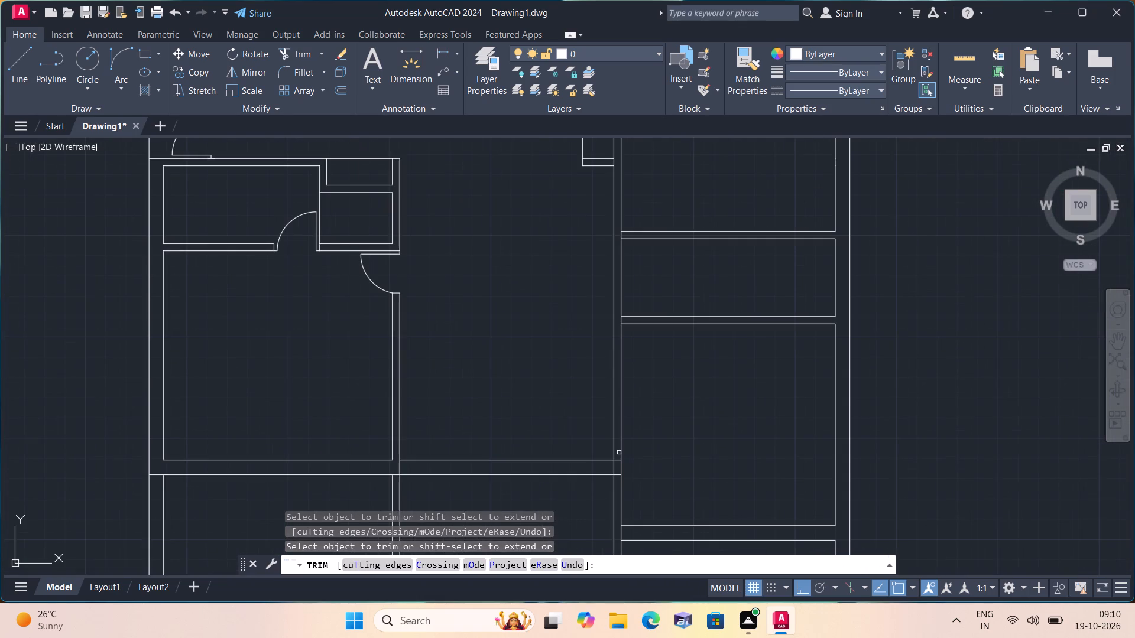
pyautogui.scroll(1, 617, 464)
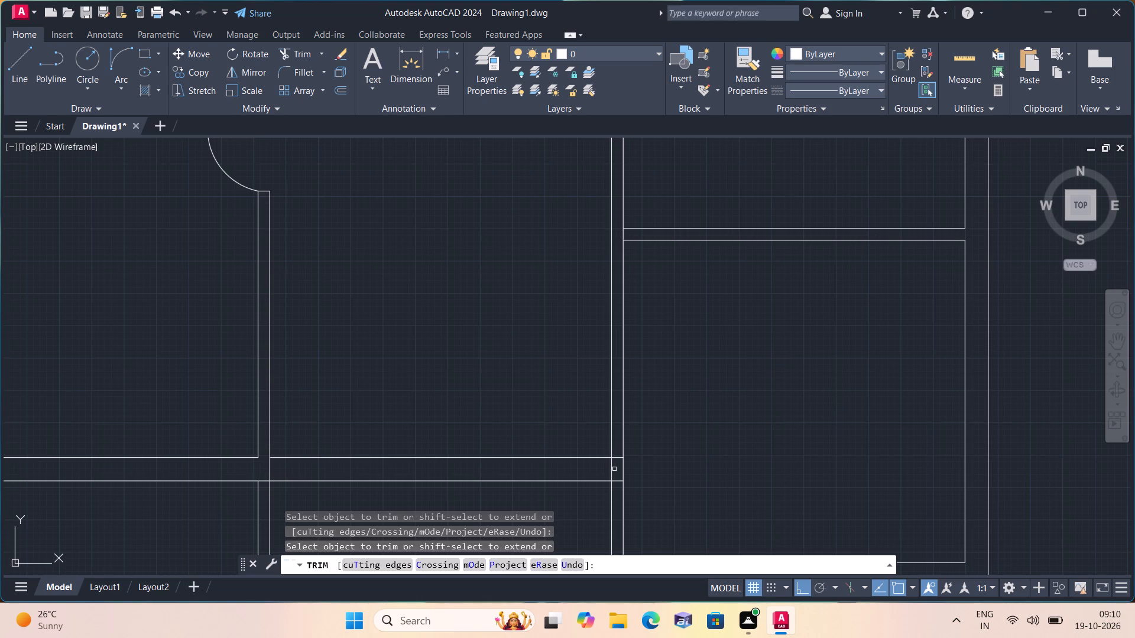
pyautogui.click(614, 469)
pyautogui.click(611, 469)
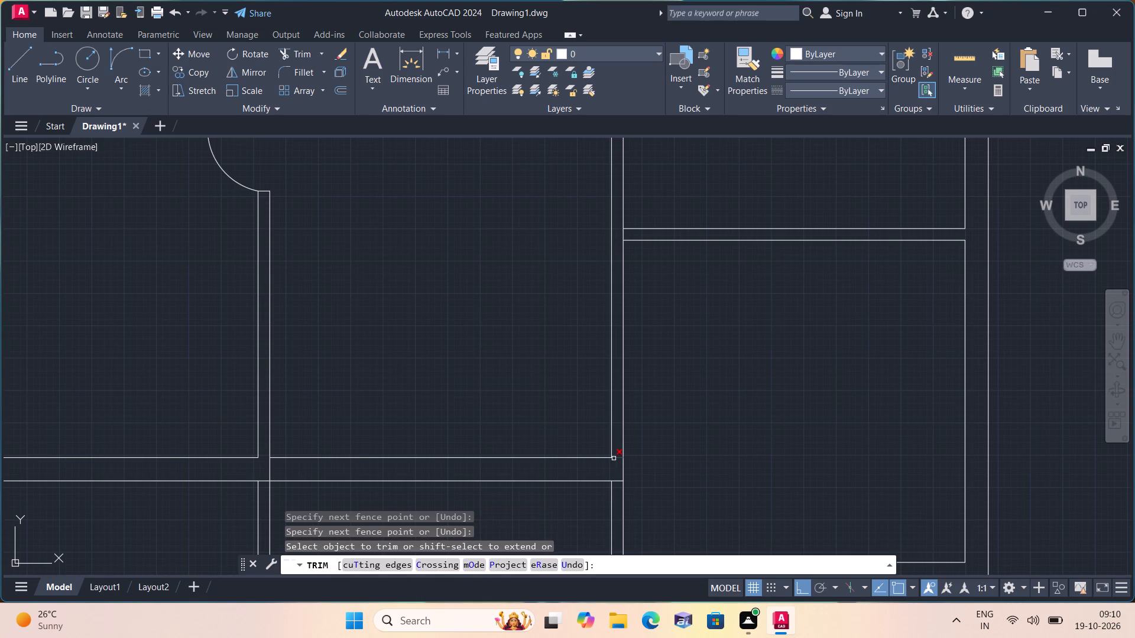
pyautogui.click(614, 458)
pyautogui.scroll(-1, 614, 454)
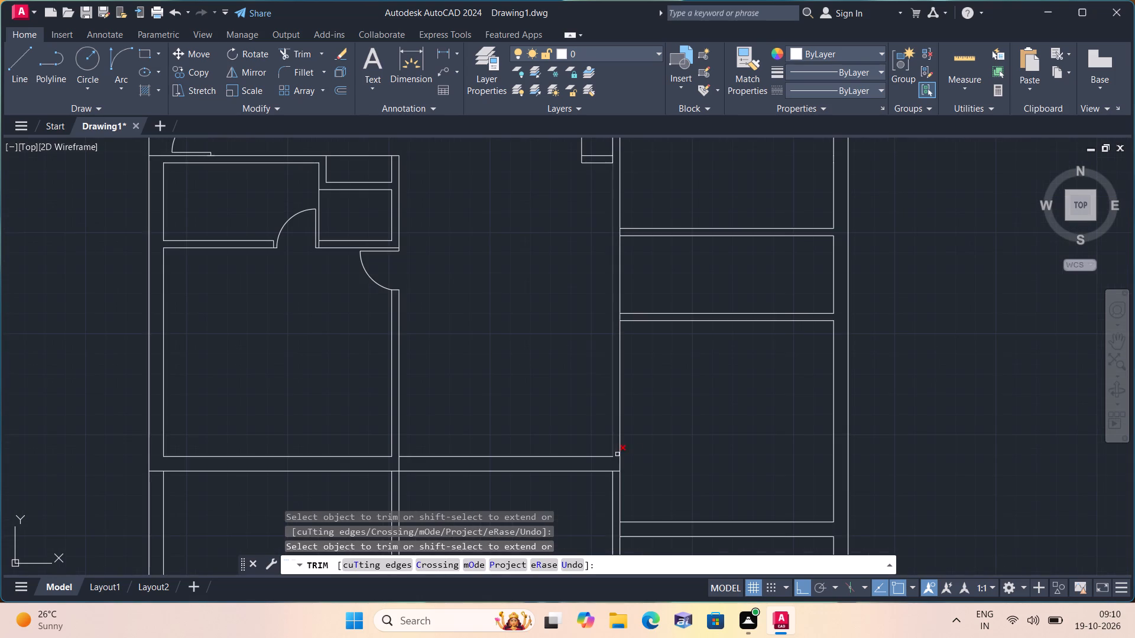
pyautogui.moveTo(653, 453); pyautogui.dragTo(619, 341, button='middle')
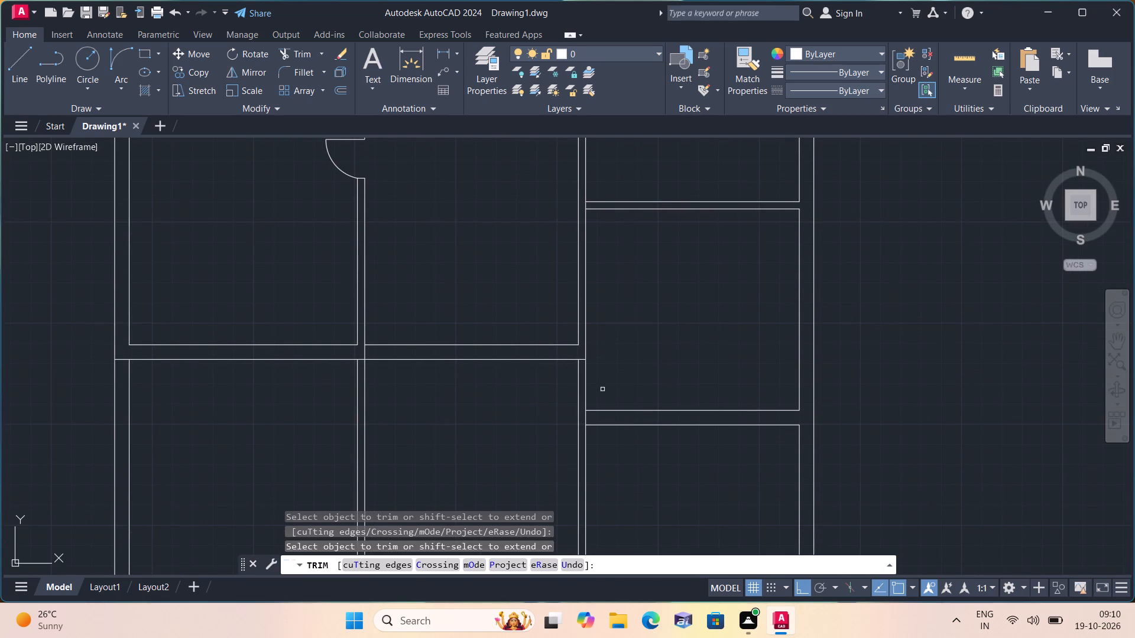
pyautogui.scroll(-1, 556, 408)
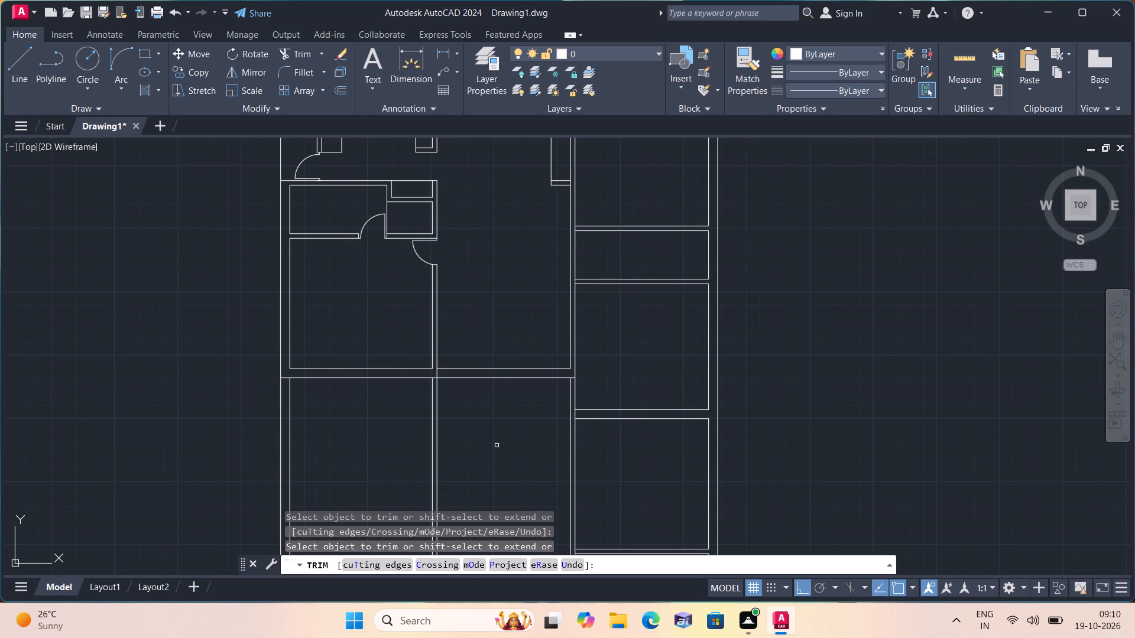
pyautogui.press('space')
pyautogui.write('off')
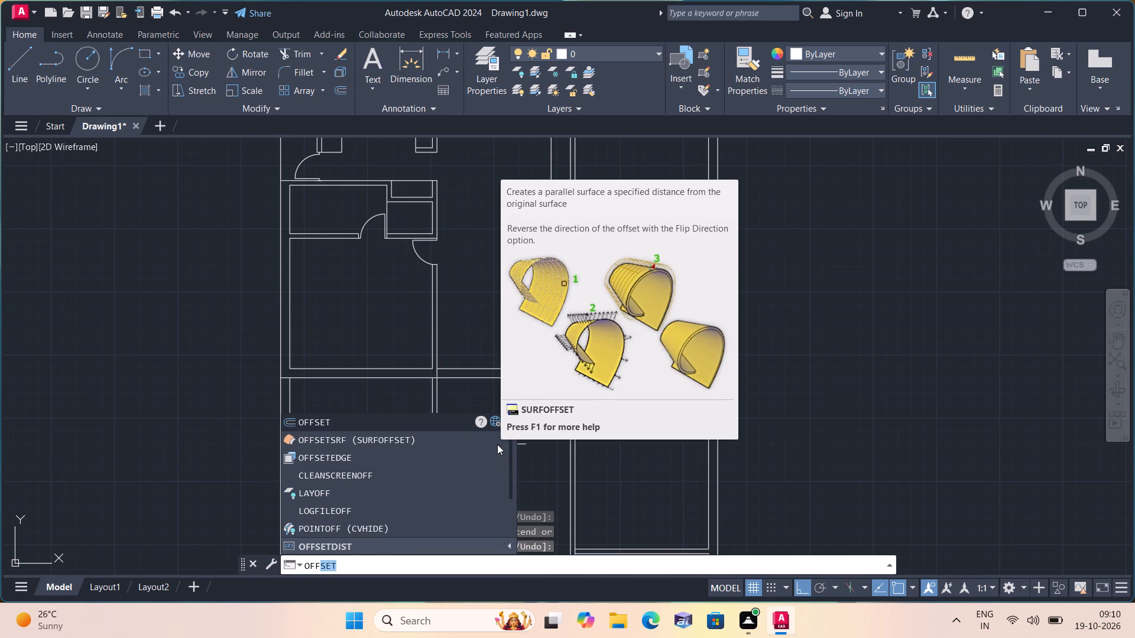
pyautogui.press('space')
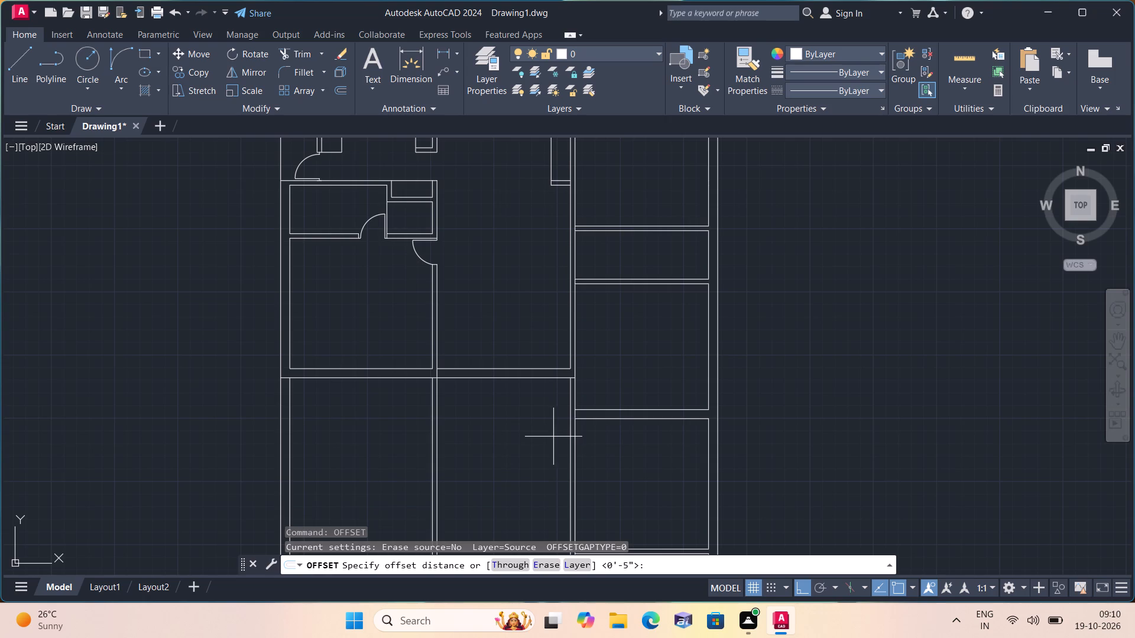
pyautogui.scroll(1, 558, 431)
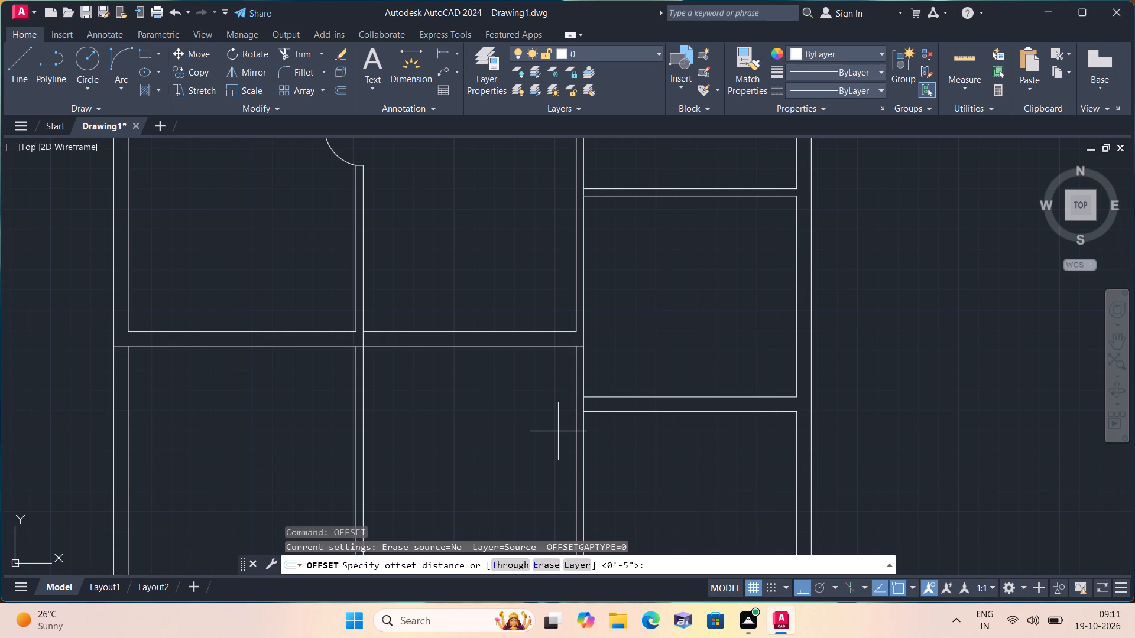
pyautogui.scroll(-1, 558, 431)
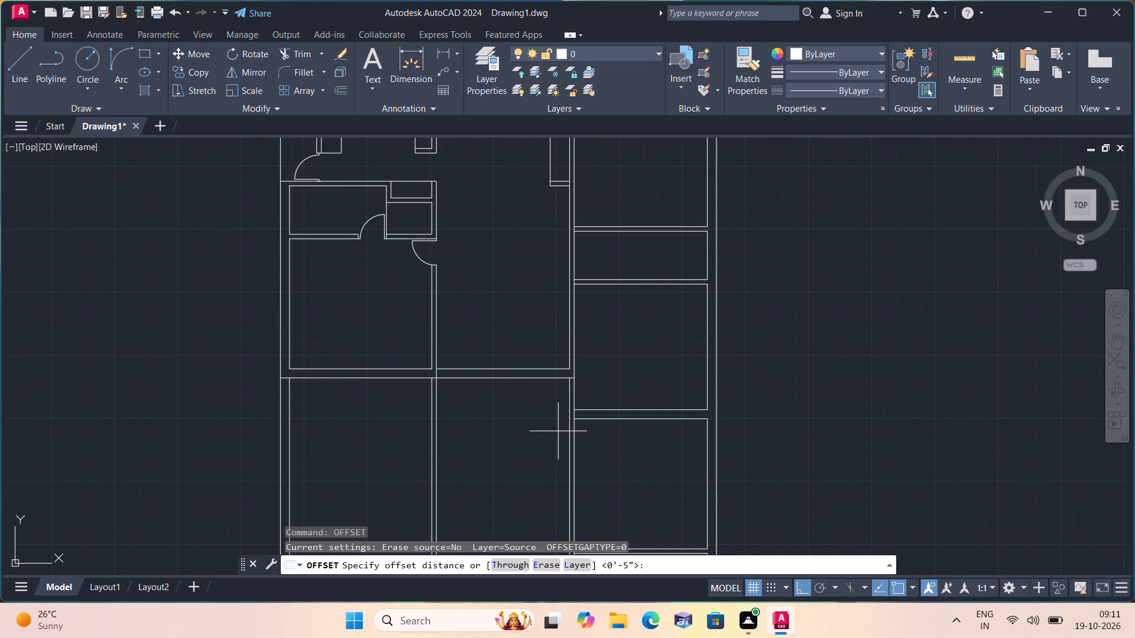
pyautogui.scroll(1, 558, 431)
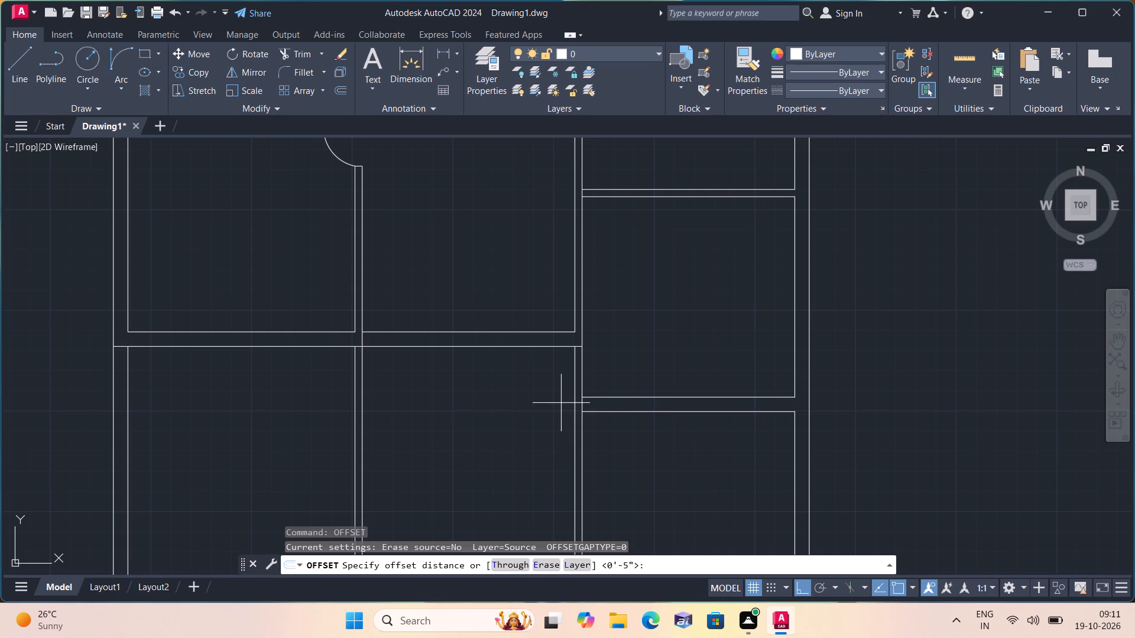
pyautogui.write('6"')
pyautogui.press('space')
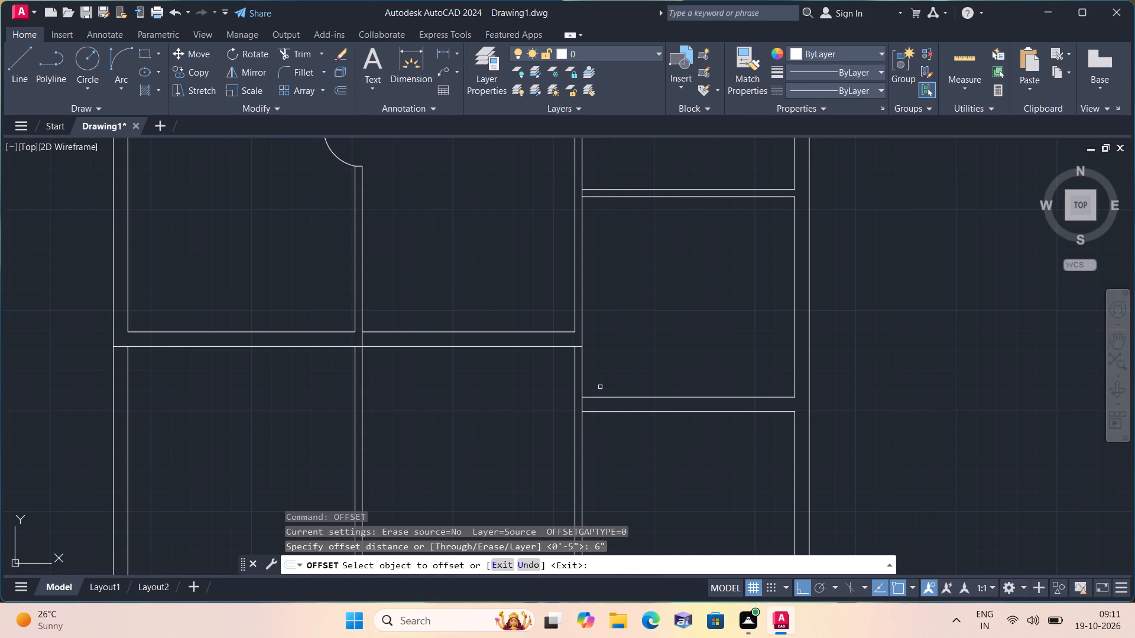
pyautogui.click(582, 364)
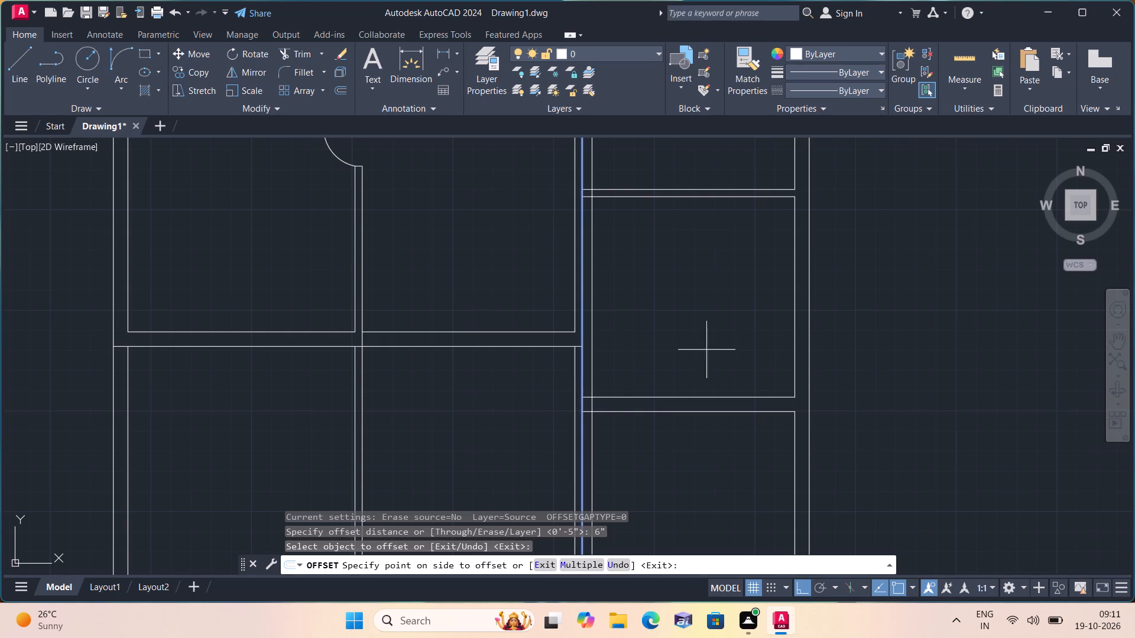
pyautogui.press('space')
# Offset the right face line of the partition beside the right-hand rooms 1' to the left.
pyautogui.press('space')
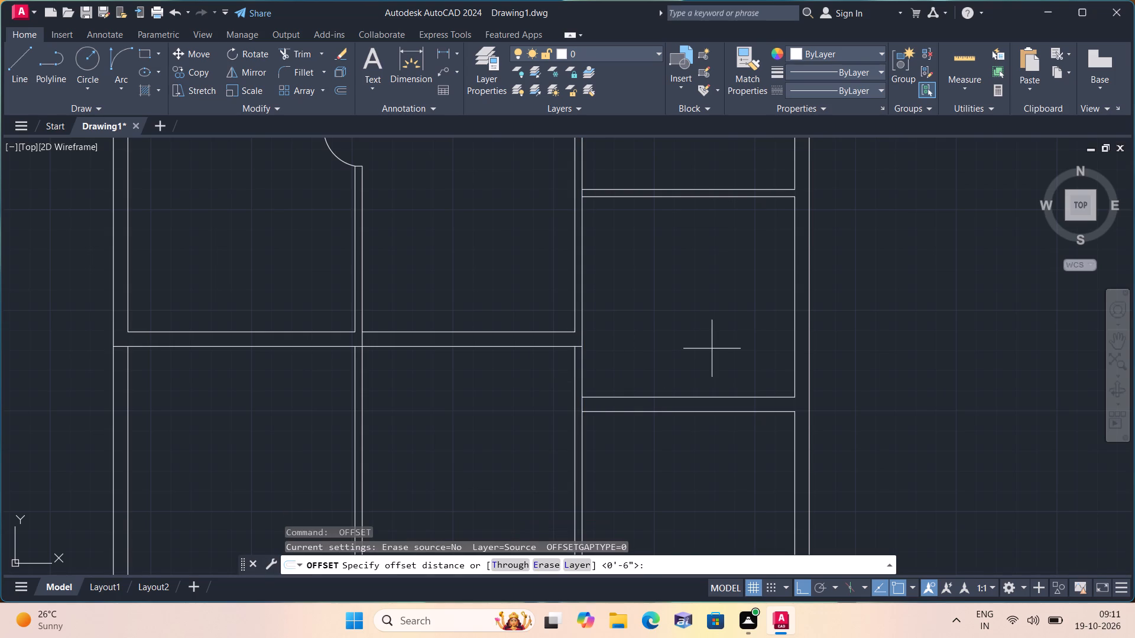
pyautogui.write("1'")
pyautogui.press('space')
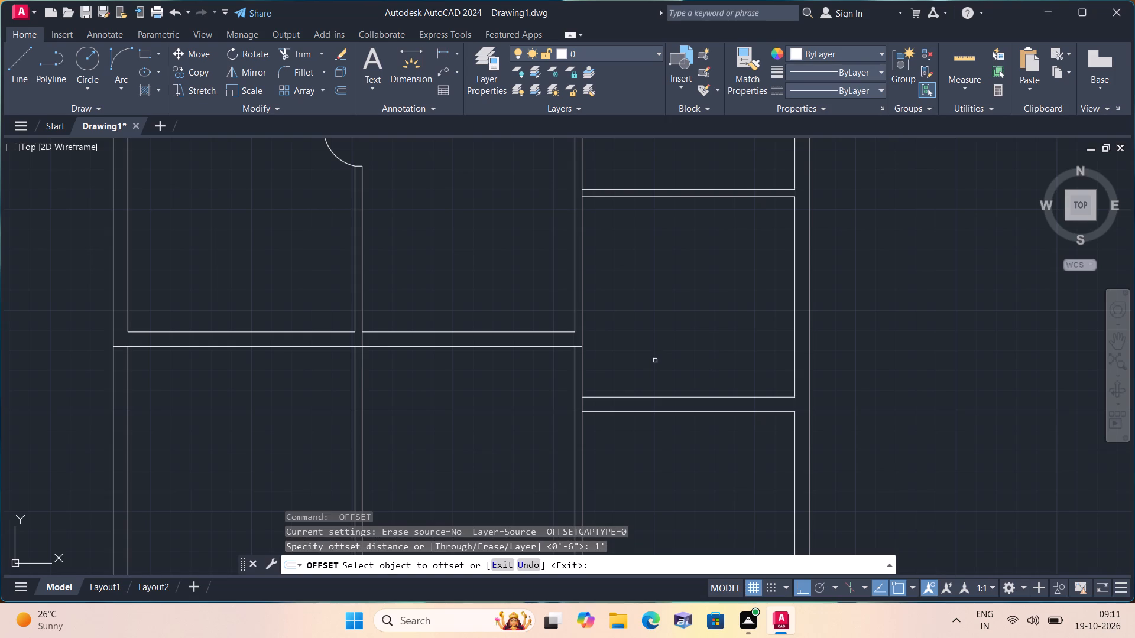
pyautogui.click(584, 369)
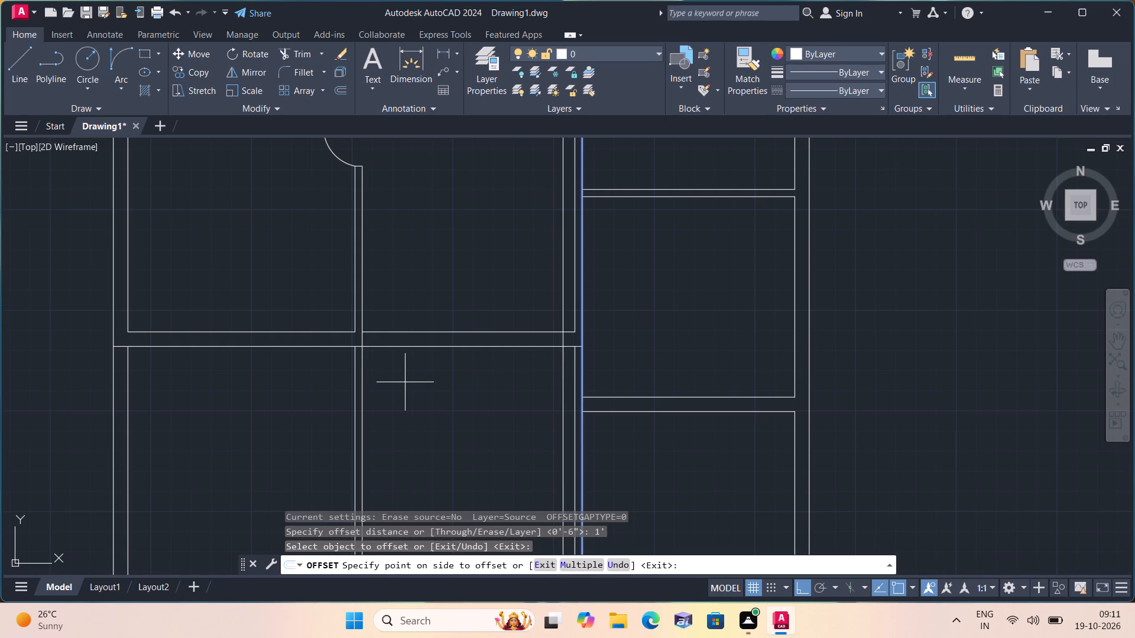
pyautogui.click(405, 382)
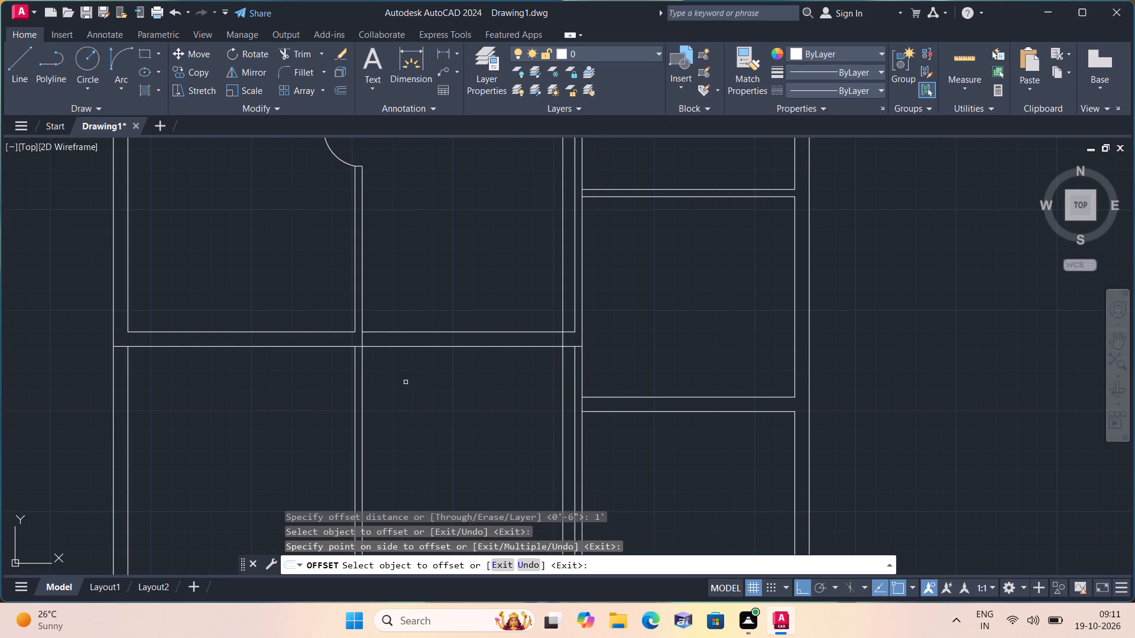
pyautogui.press('space')
# Trim the new offset line above the cross wall's bottom line, keeping only the part below the cross wall.
pyautogui.write('trim')
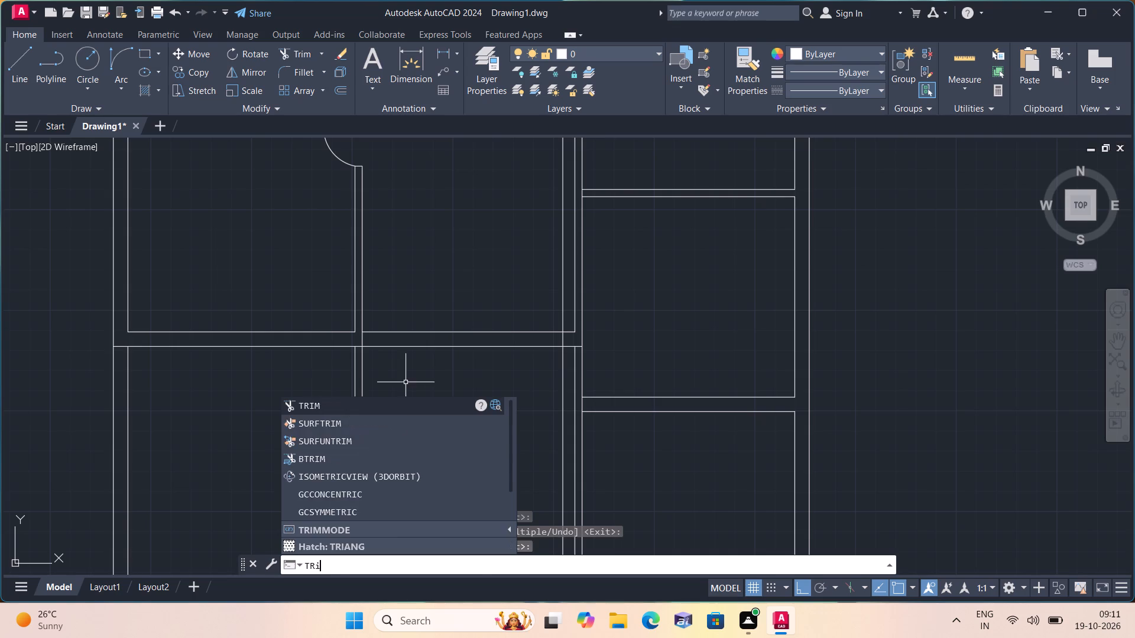
pyautogui.press('space')
pyautogui.scroll(4, 406, 382)
pyautogui.scroll(-5, 517, 322)
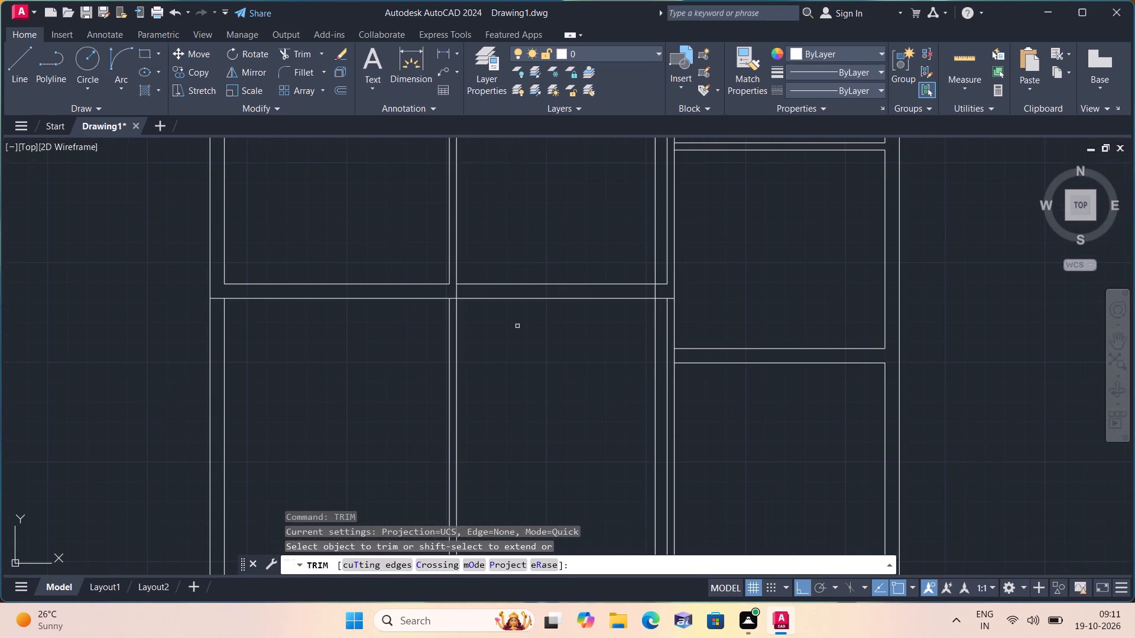
pyautogui.click(656, 281)
pyautogui.scroll(-2, 654, 269)
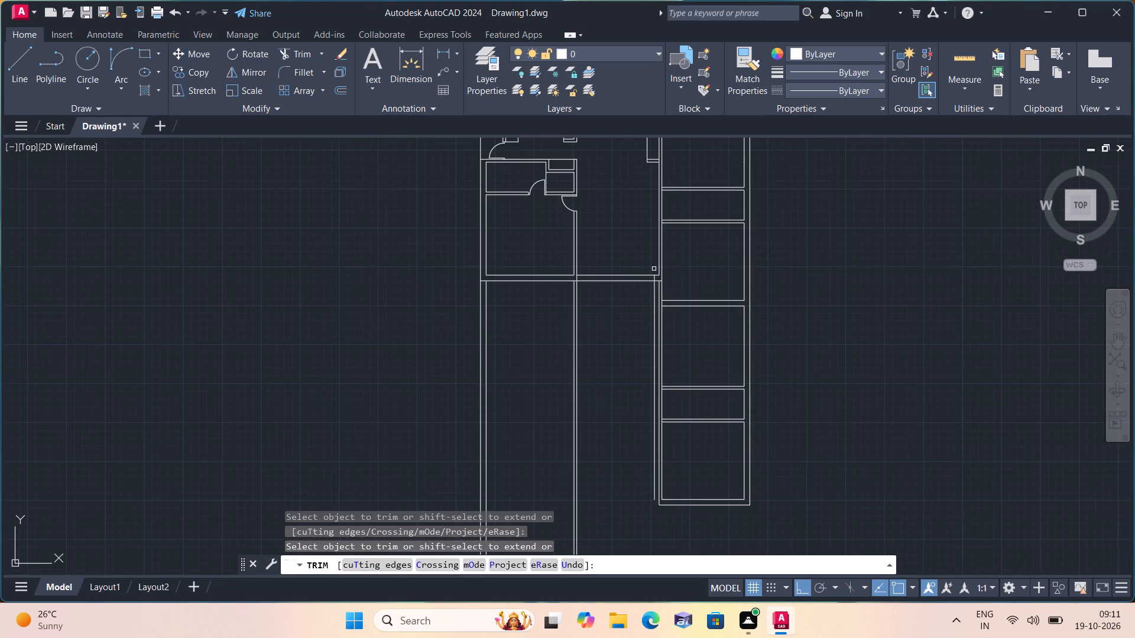
pyautogui.scroll(2, 656, 279)
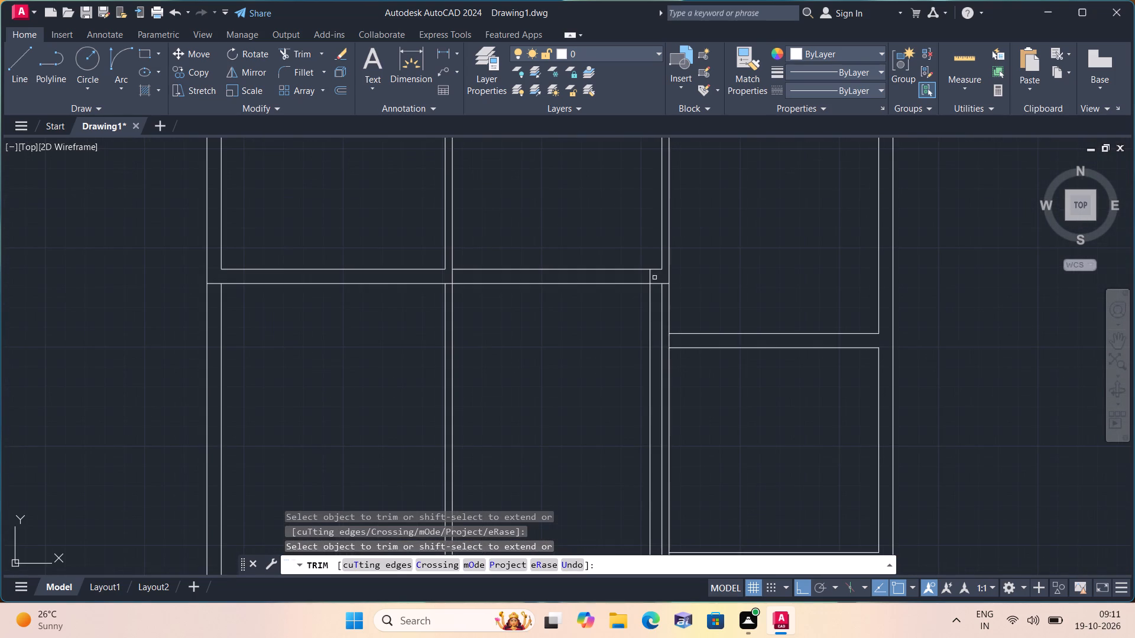
pyautogui.scroll(1, 655, 282)
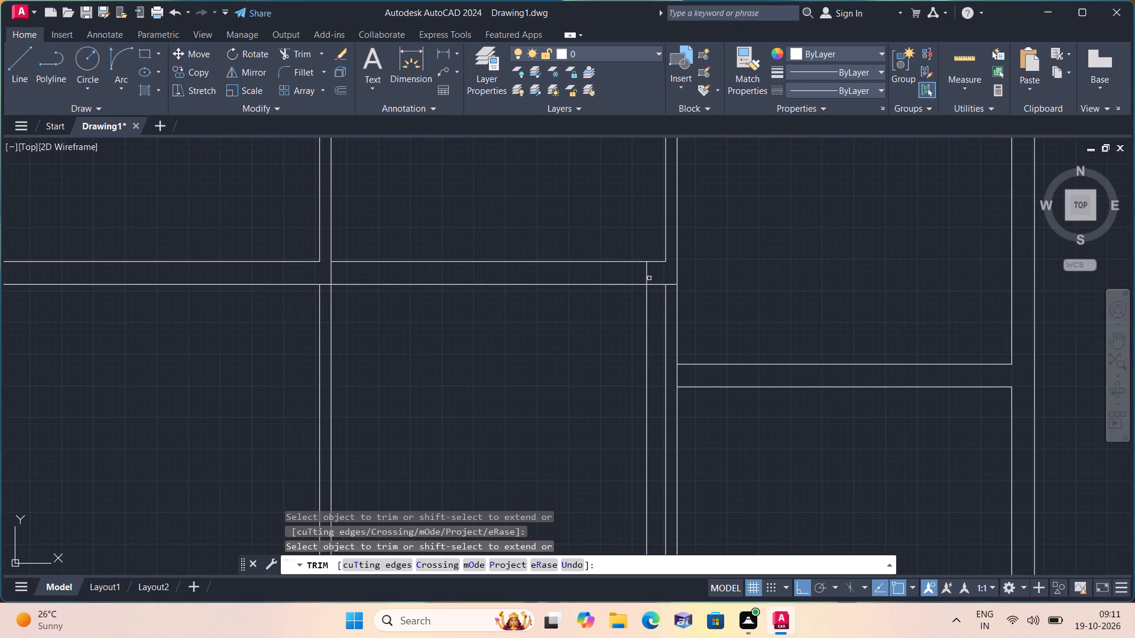
pyautogui.click(648, 276)
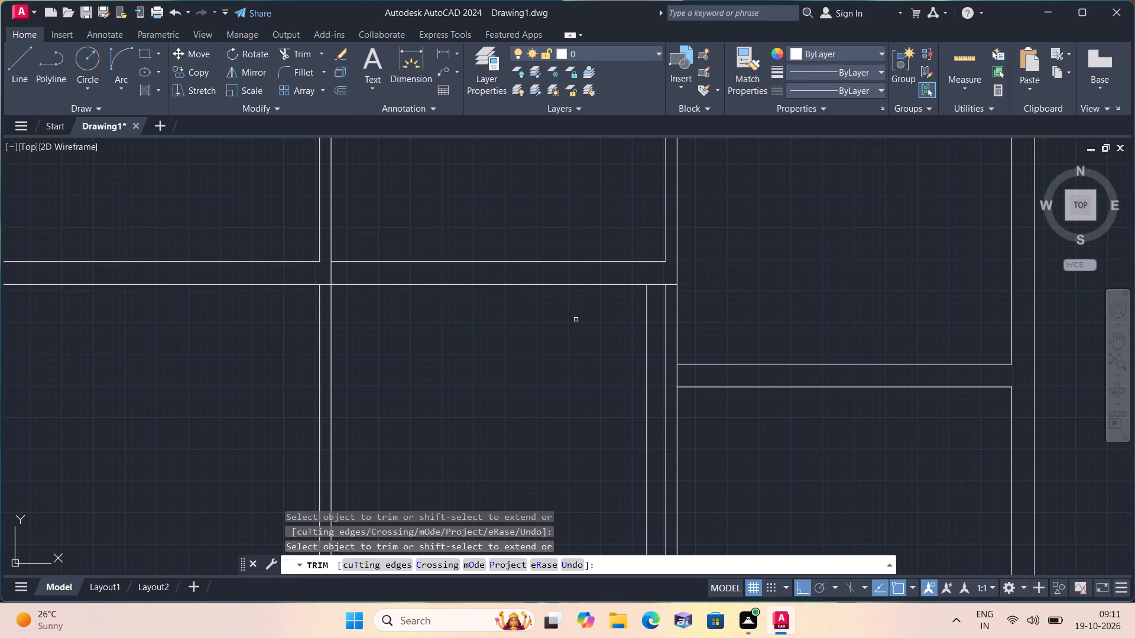
pyautogui.press('space')
# Offset the bottom line of the horizontal cross wall 6' downward.
pyautogui.write('off')
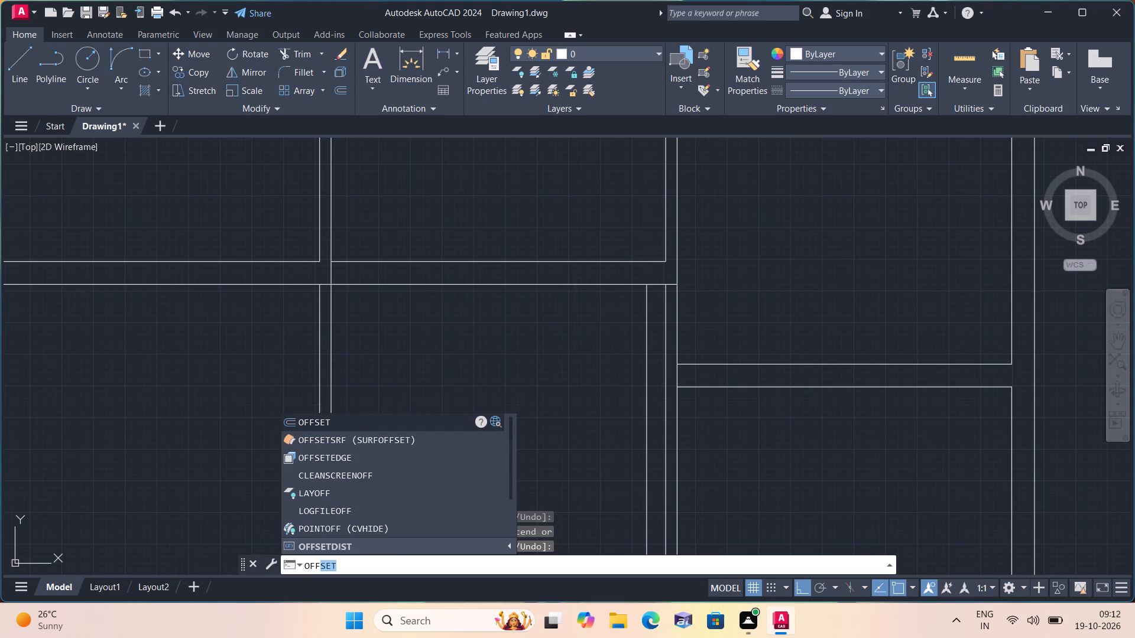
pyautogui.press('space')
pyautogui.write("6'")
pyautogui.press('space')
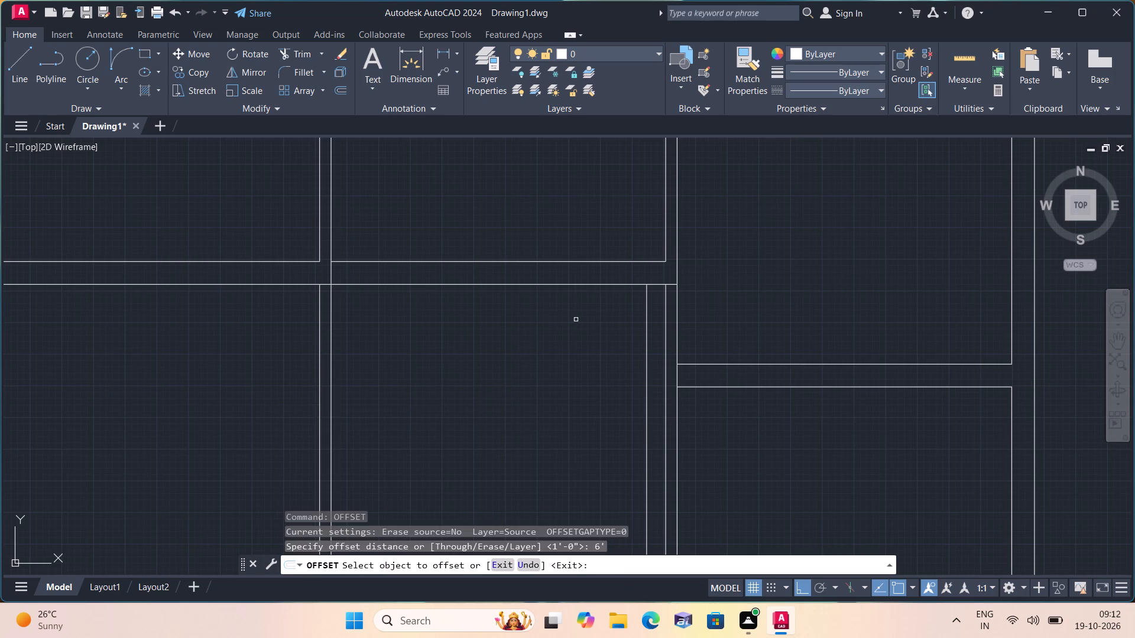
pyautogui.click(572, 285)
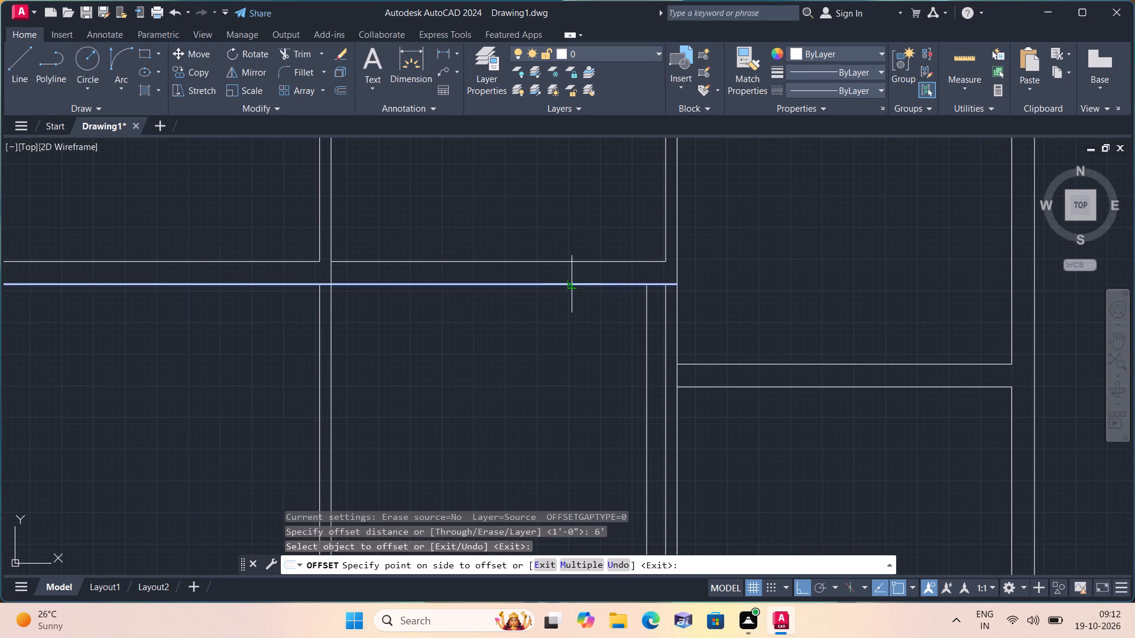
pyautogui.click(589, 364)
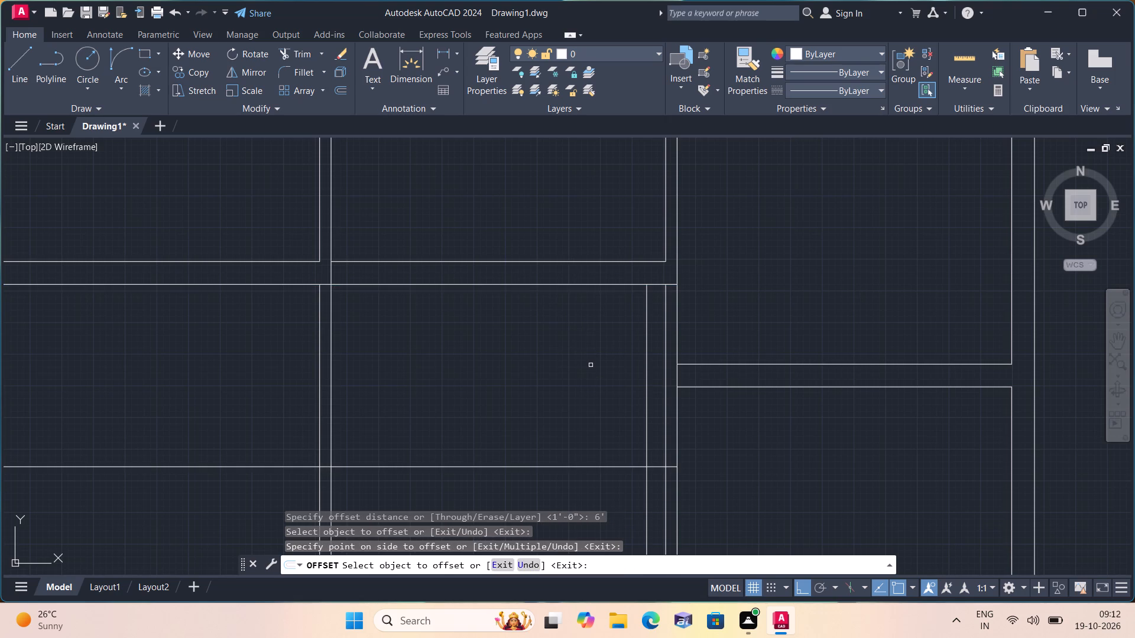
pyautogui.press('space')
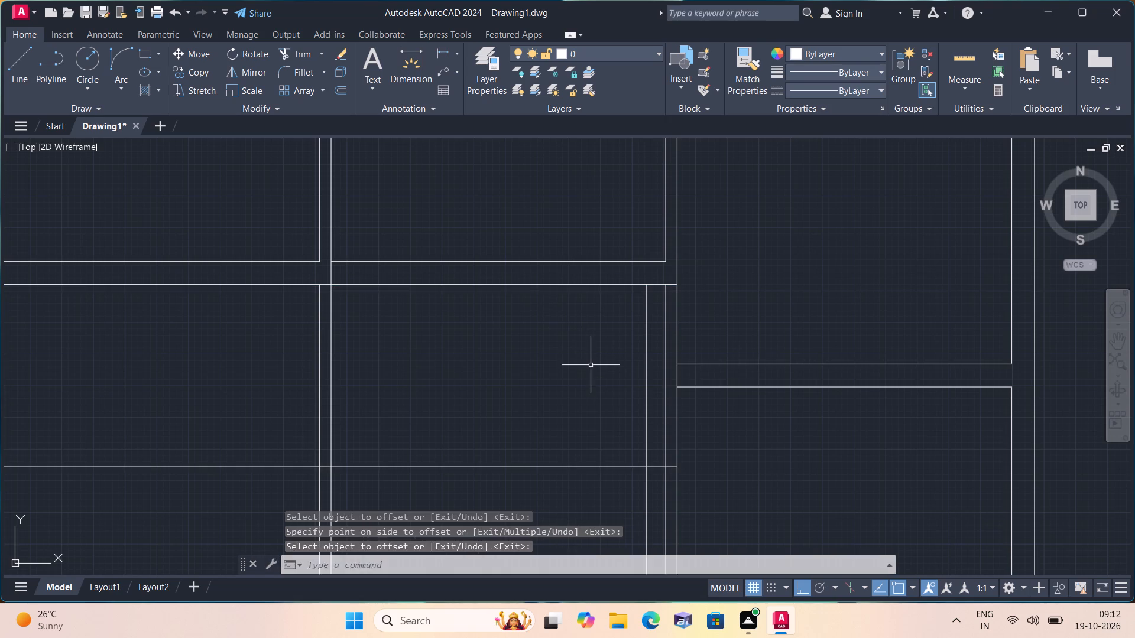
# Offset the new horizontal line 9" downward to form a second cross wall.
pyautogui.press('space')
pyautogui.write('9"')
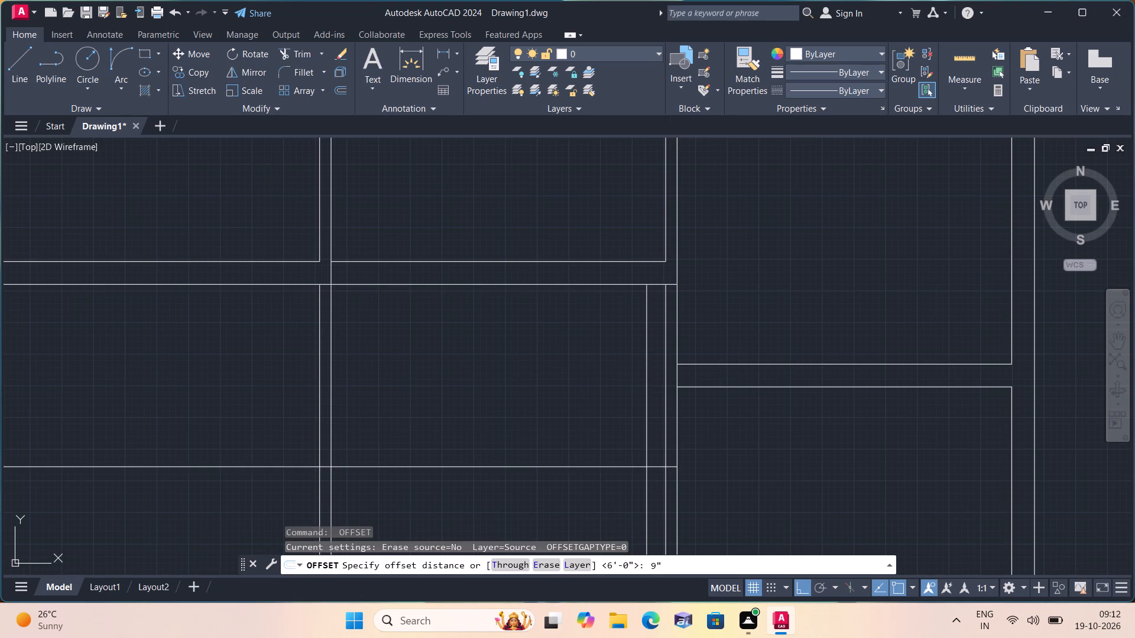
pyautogui.press('space')
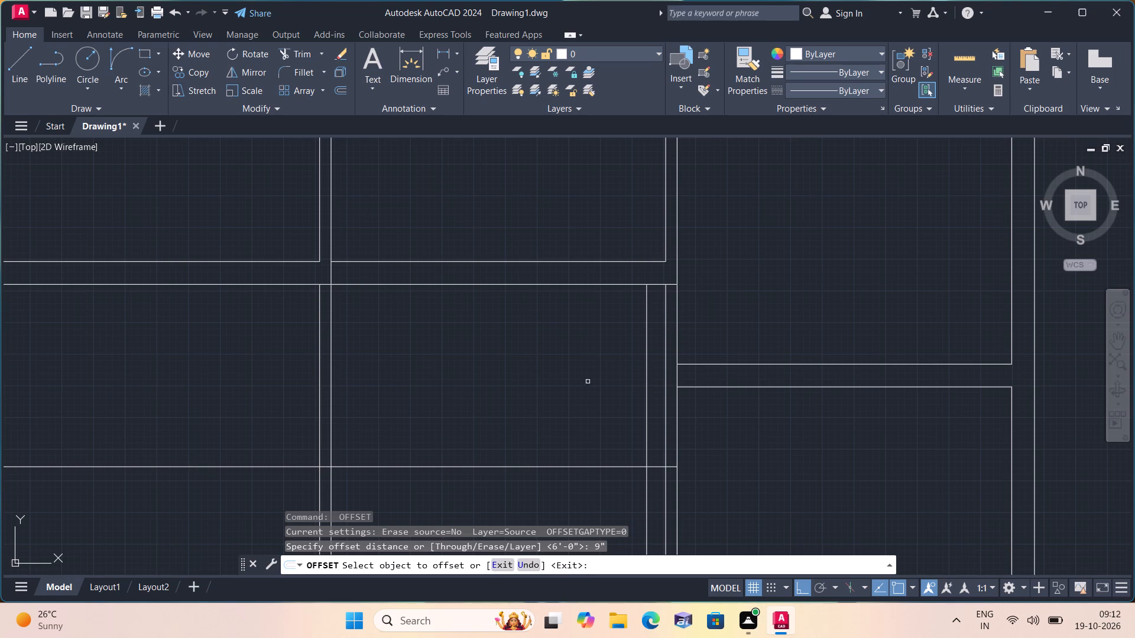
pyautogui.click(569, 470)
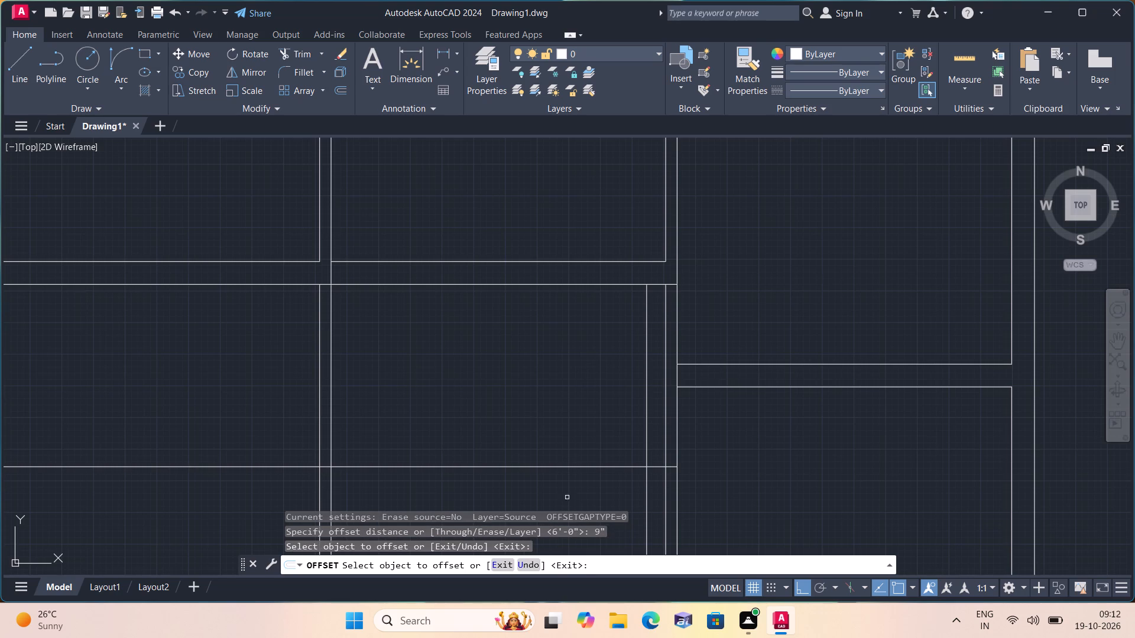
pyautogui.click(575, 466)
pyautogui.click(581, 505)
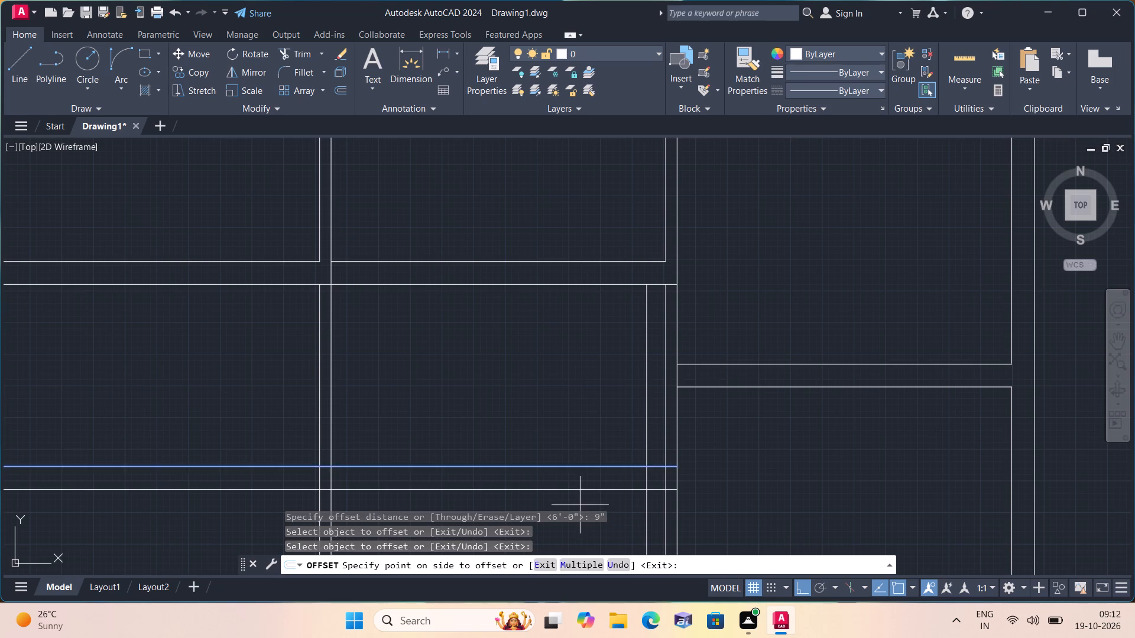
pyautogui.press('space')
# Trim both lines of the new 9" cross wall to the left of the middle partition.
pyautogui.write('trim')
pyautogui.press('space')
pyautogui.moveTo(208, 385); pyautogui.dragTo(199, 515)
# Trim the overlapping lines where the new lower cross wall meets the 1' offset line and the partition beside the right-hand rooms.
pyautogui.scroll(-2, 223, 493)
pyautogui.moveTo(196, 473); pyautogui.dragTo(190, 471, button='middle')
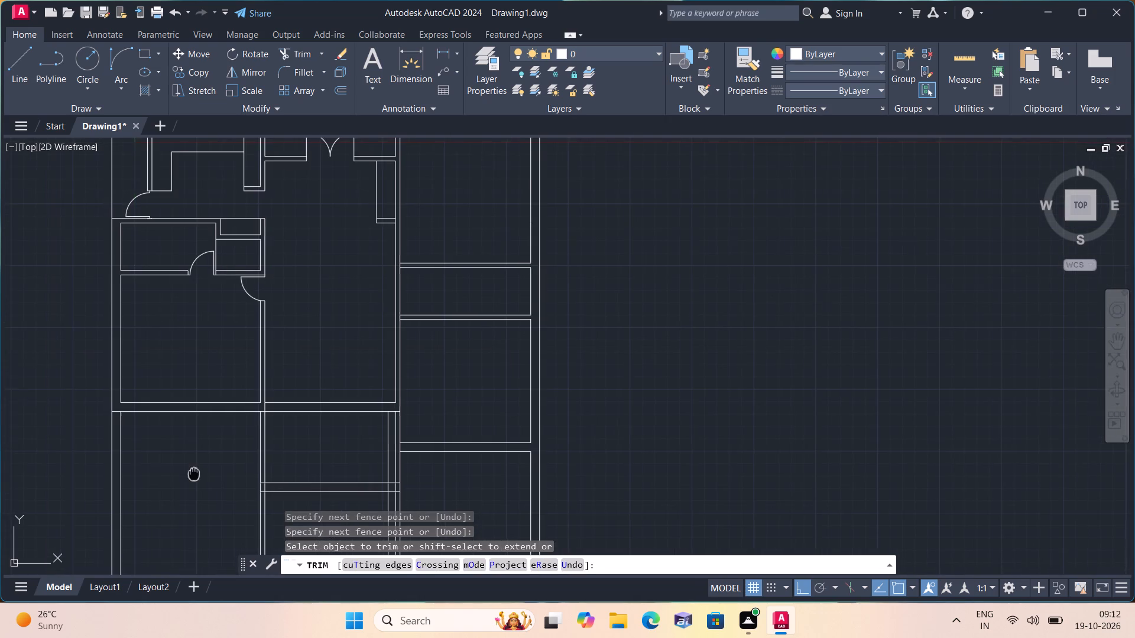
pyautogui.moveTo(190, 471); pyautogui.dragTo(180, 414, button='middle')
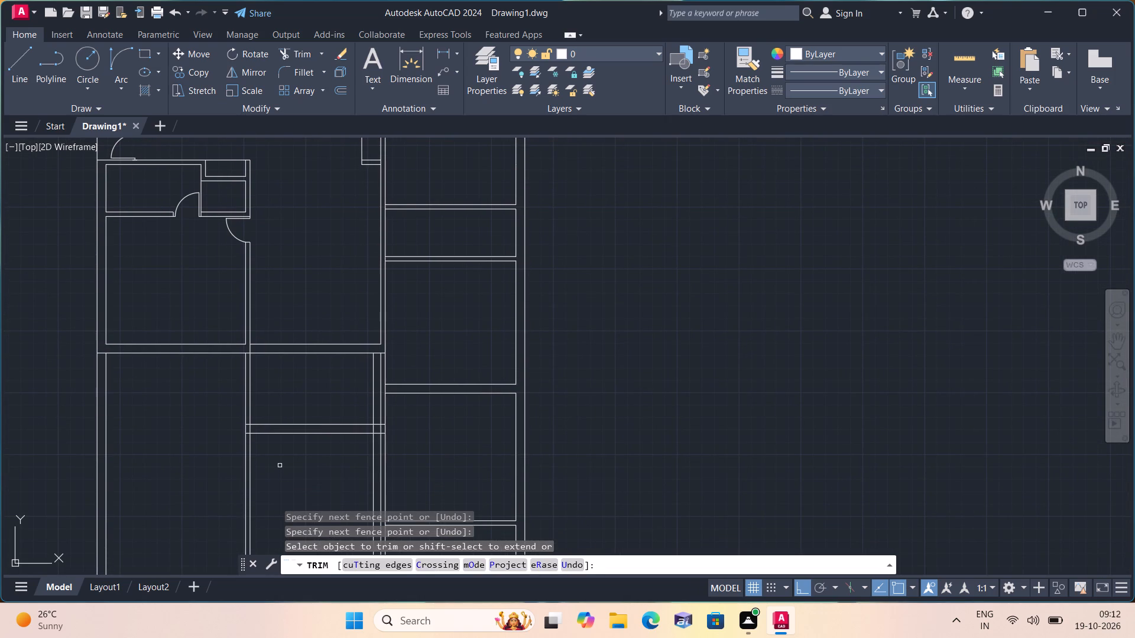
pyautogui.scroll(1, 280, 466)
pyautogui.scroll(1, 341, 431)
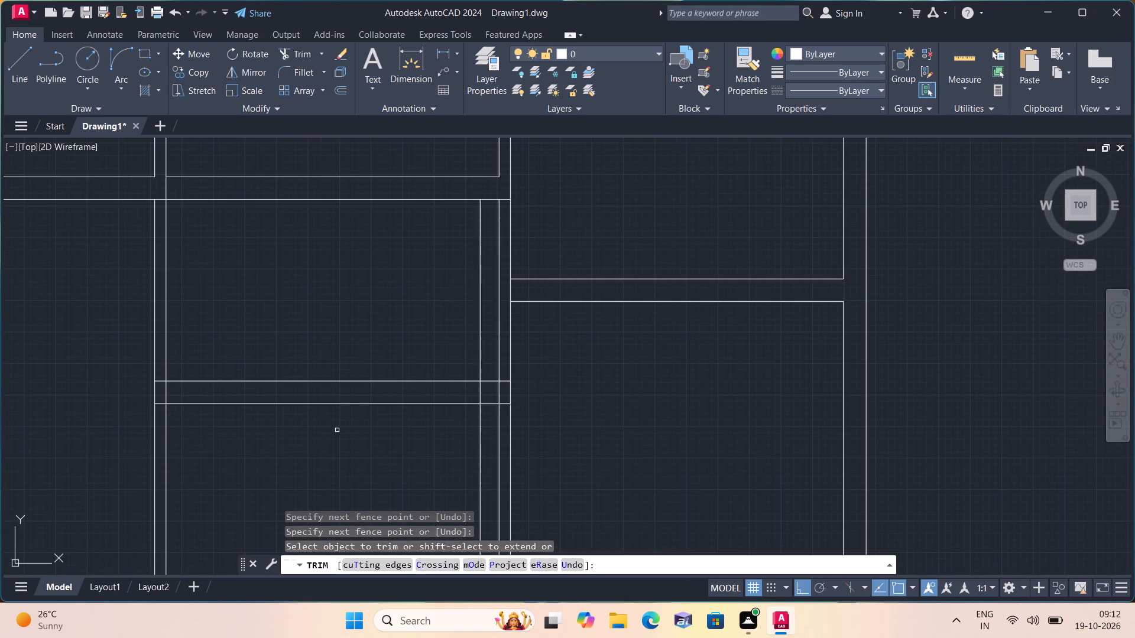
pyautogui.click(480, 420)
pyautogui.scroll(1, 491, 385)
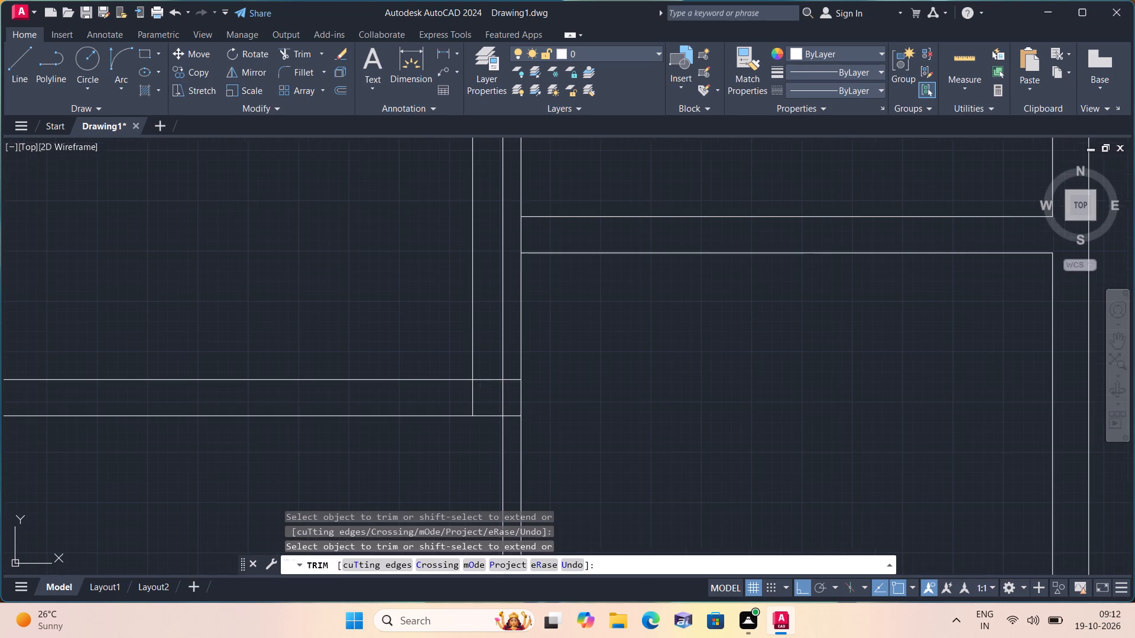
pyautogui.moveTo(490, 373); pyautogui.dragTo(488, 399)
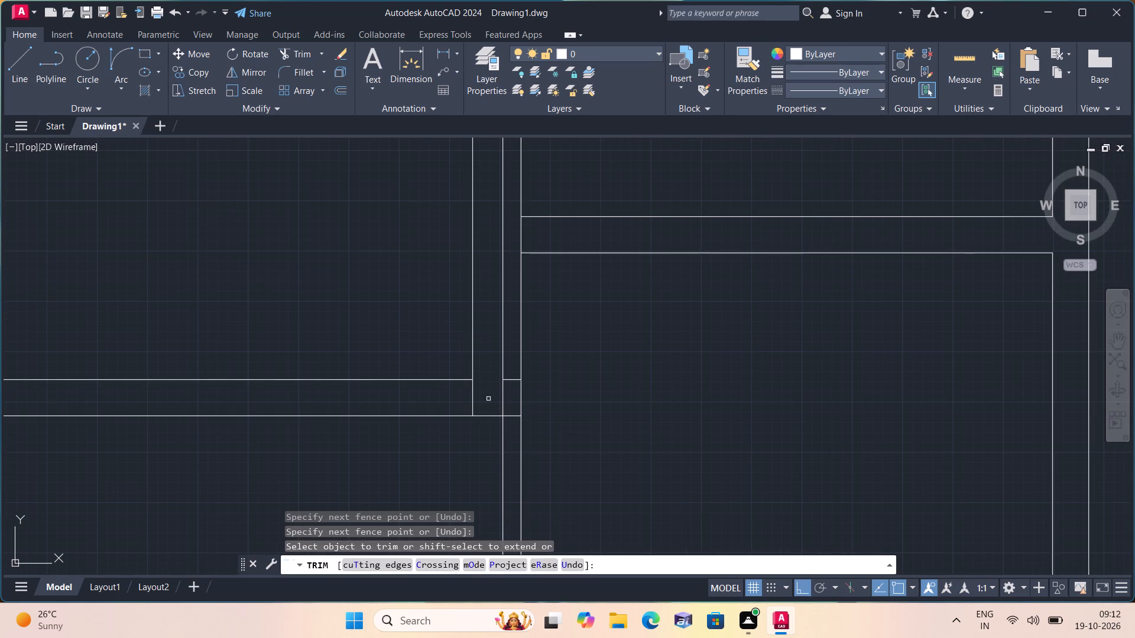
pyautogui.click(488, 399)
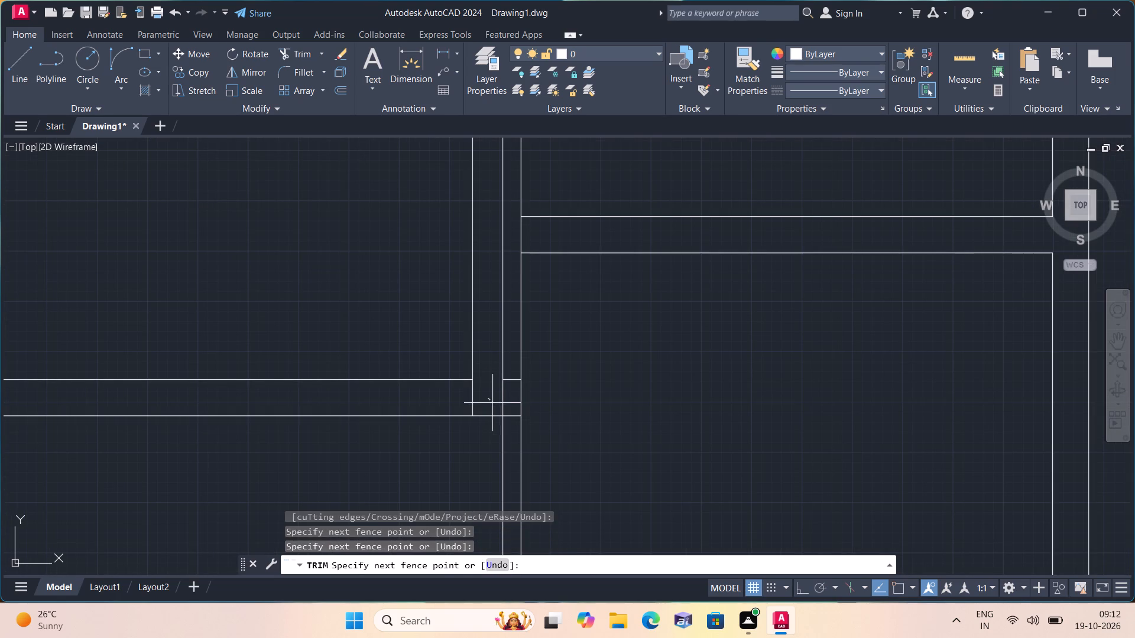
pyautogui.click(515, 400)
pyautogui.click(512, 414)
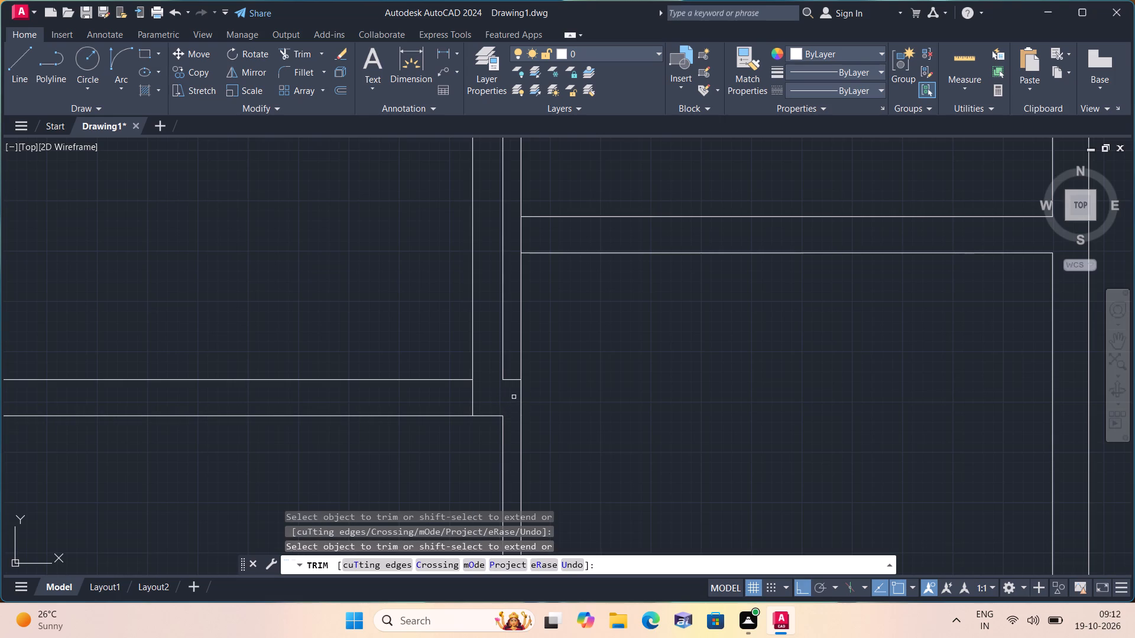
pyautogui.click(489, 399)
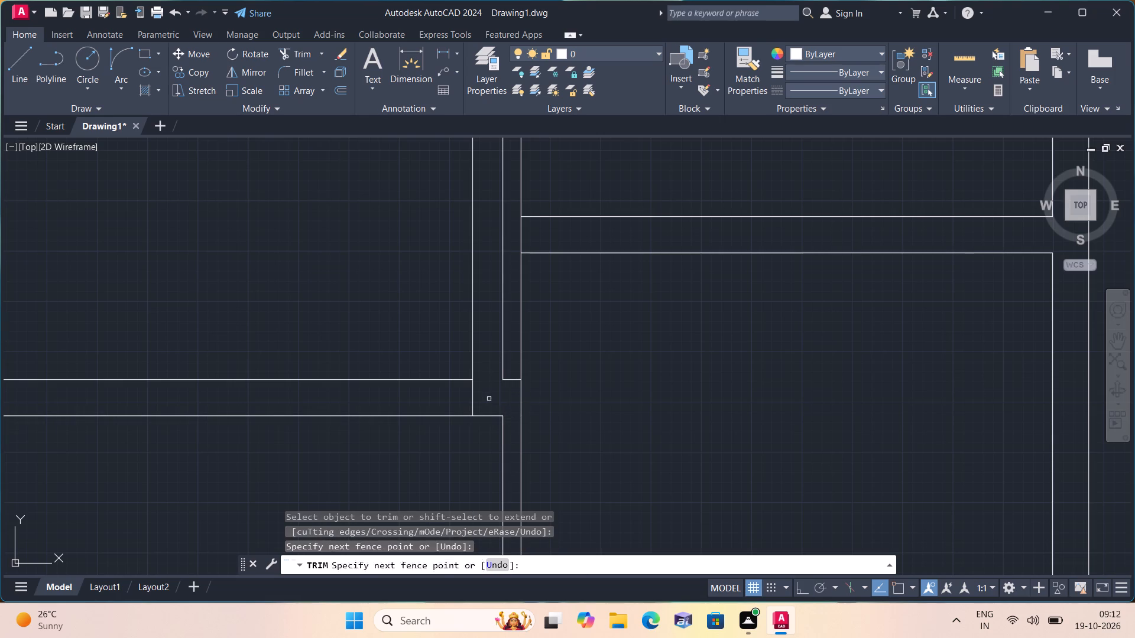
pyautogui.click(441, 404)
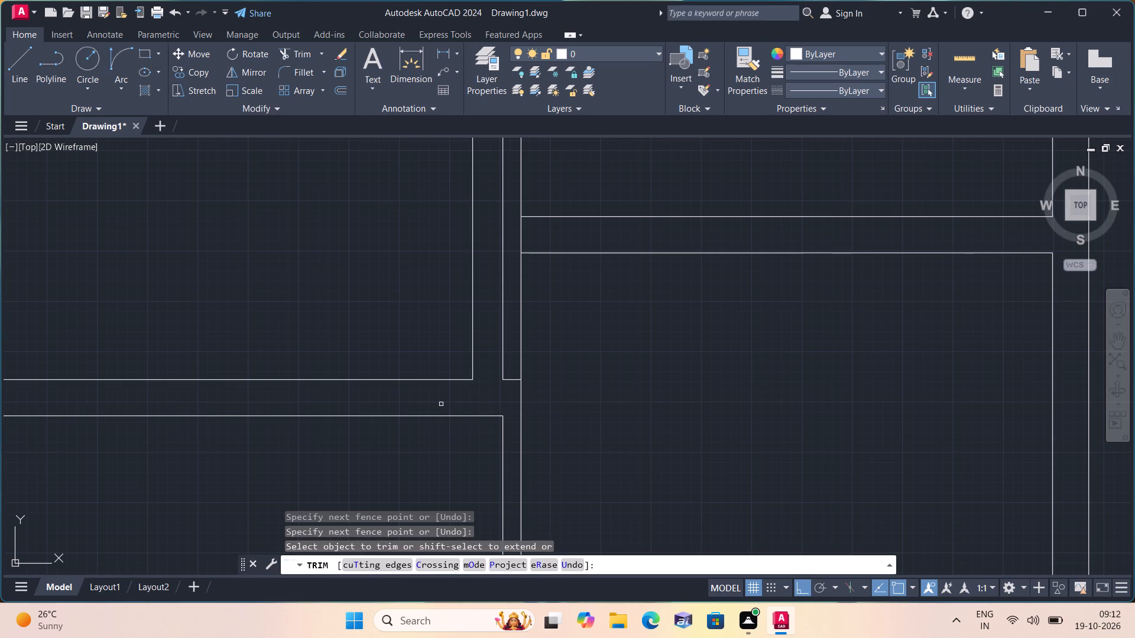
# Trim the upper cross wall's bottom line between the 1' offset line and the left face of the partition beside the right-hand rooms.
pyautogui.scroll(-1, 389, 281)
pyautogui.moveTo(389, 281); pyautogui.dragTo(388, 283, button='middle')
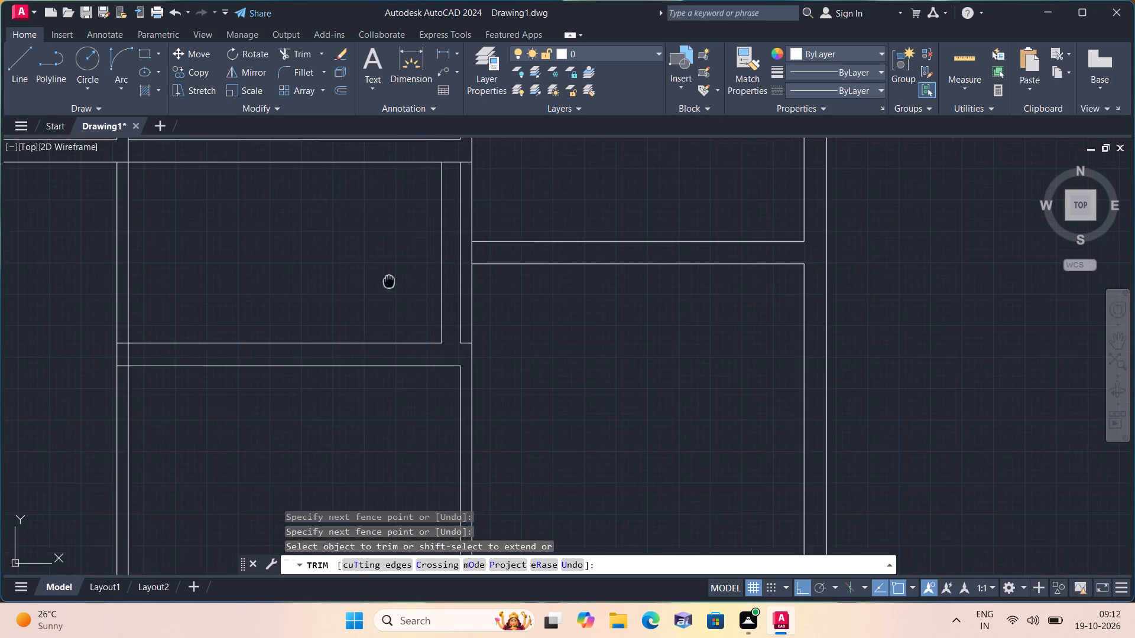
pyautogui.moveTo(388, 283); pyautogui.dragTo(381, 371, button='middle')
pyautogui.scroll(1, 449, 243)
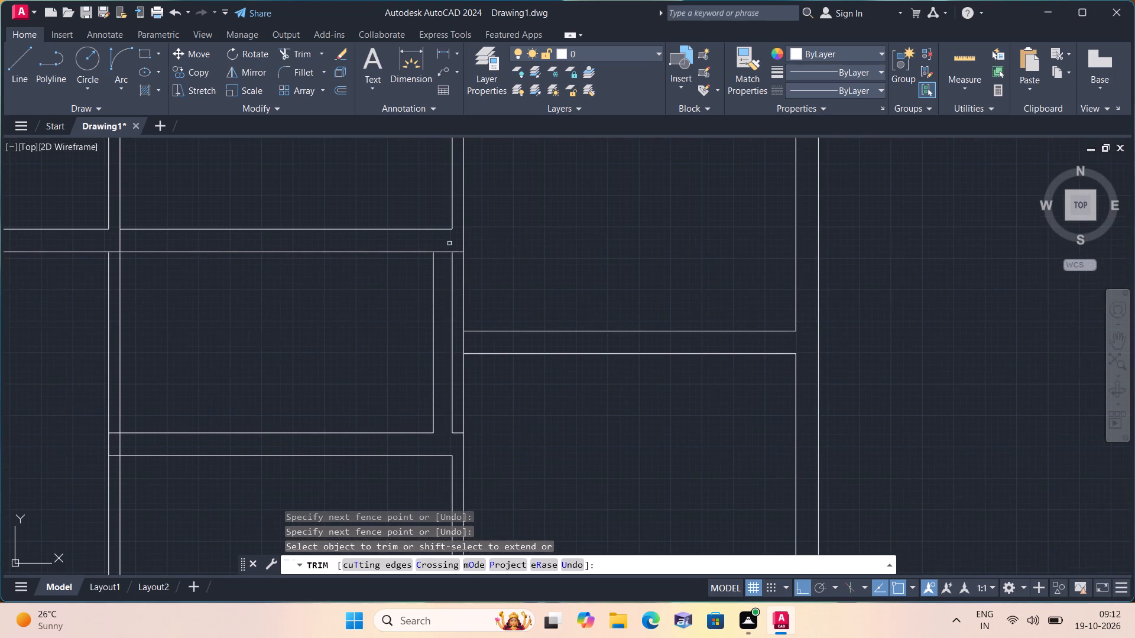
pyautogui.scroll(1, 449, 243)
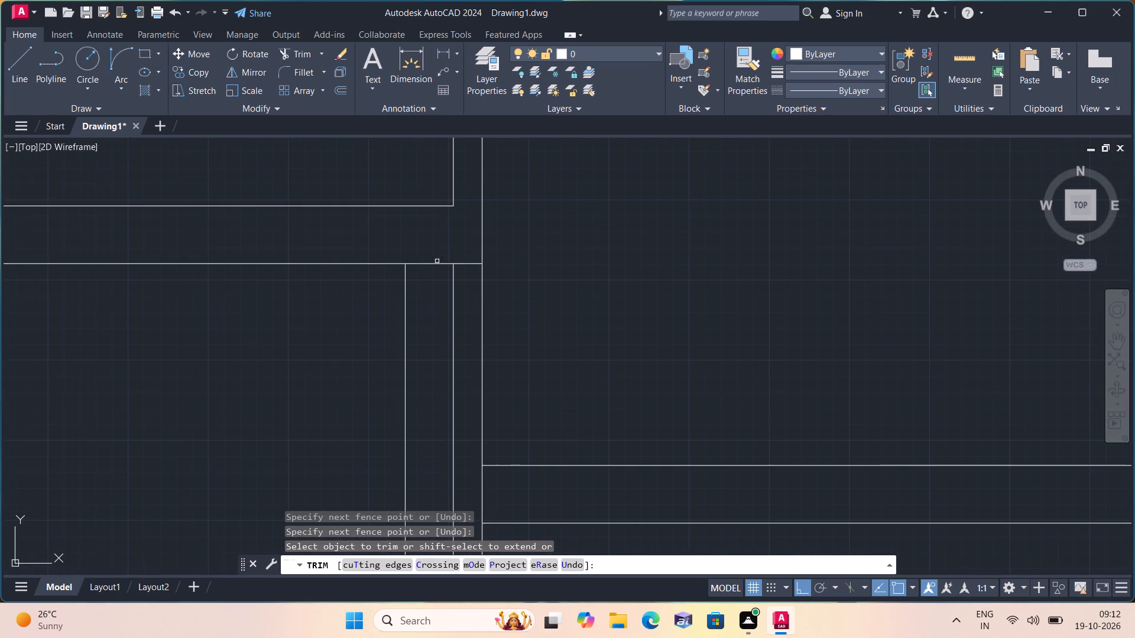
pyautogui.click(437, 261)
pyautogui.click(432, 297)
# Trim the partition's left face between the two cross walls and its right face across the end of the right-hand rooms' dividing wall.
pyautogui.scroll(-2, 432, 297)
pyautogui.scroll(1, 448, 368)
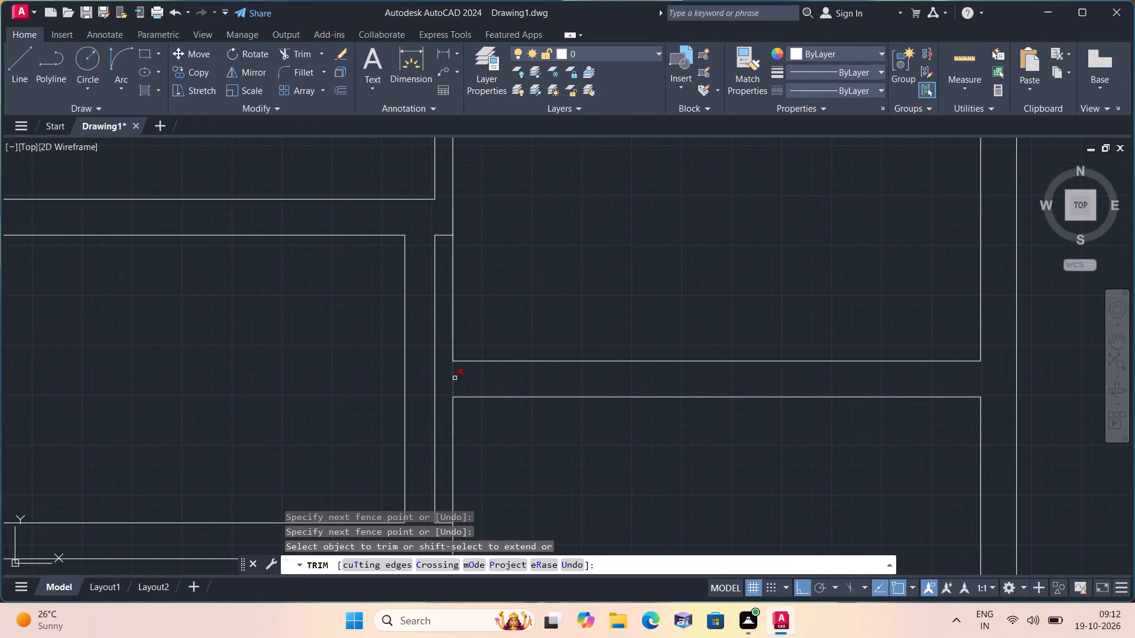
pyautogui.click(468, 379)
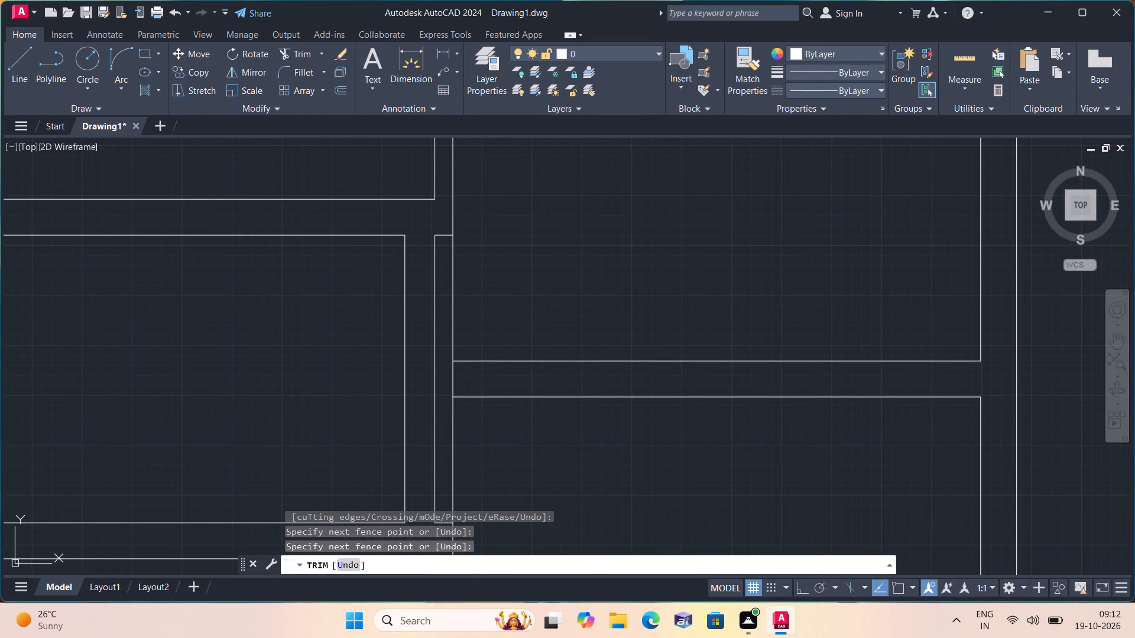
pyautogui.click(433, 376)
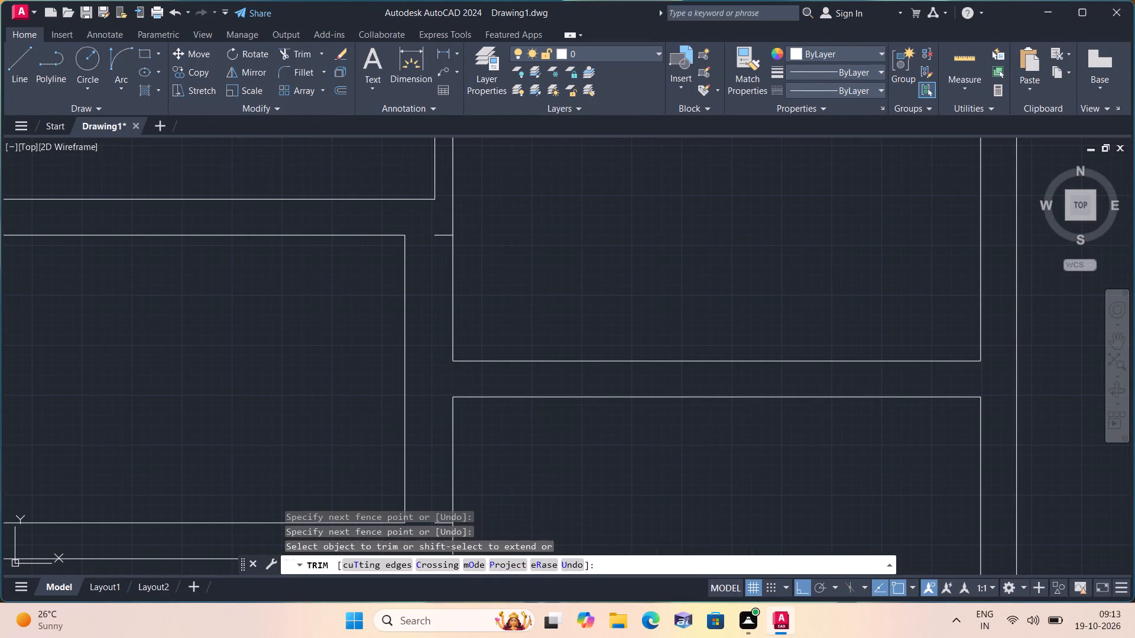
# Remove the two short leftover horizontal stubs on the partition's right face at the lower and upper cross walls.
pyautogui.scroll(-2, 436, 370)
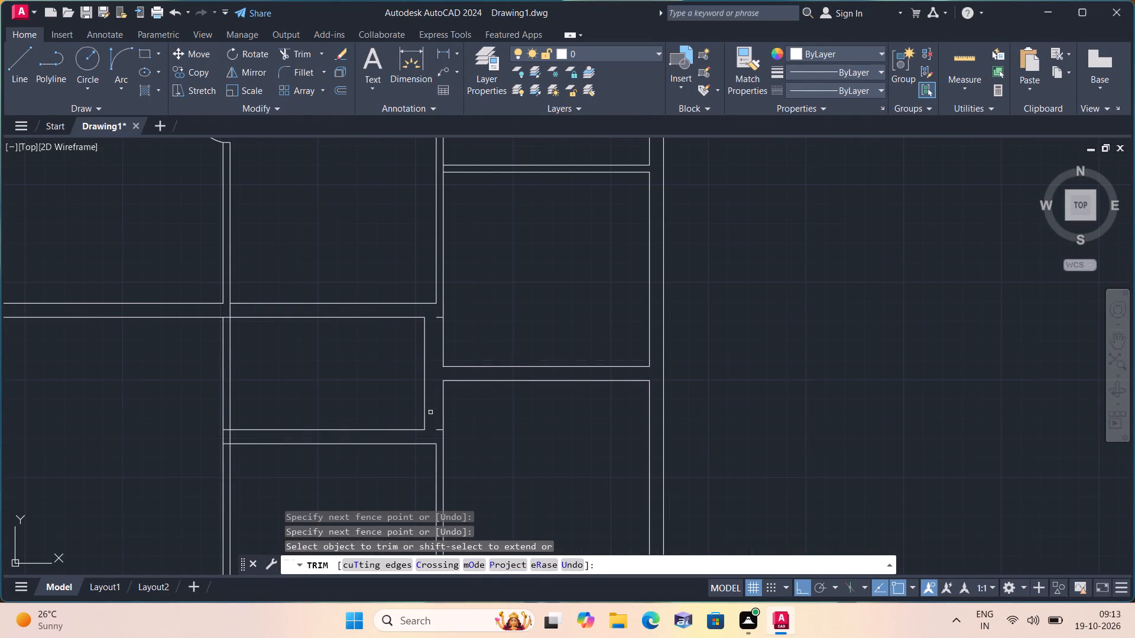
pyautogui.scroll(1, 430, 443)
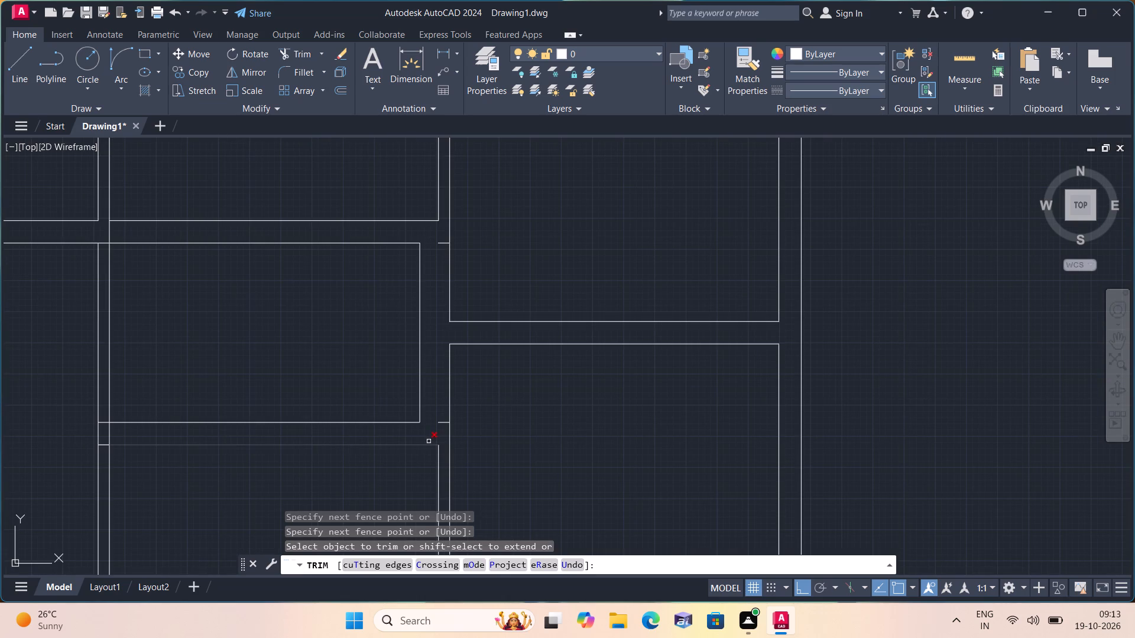
pyautogui.moveTo(441, 424); pyautogui.dragTo(441, 419)
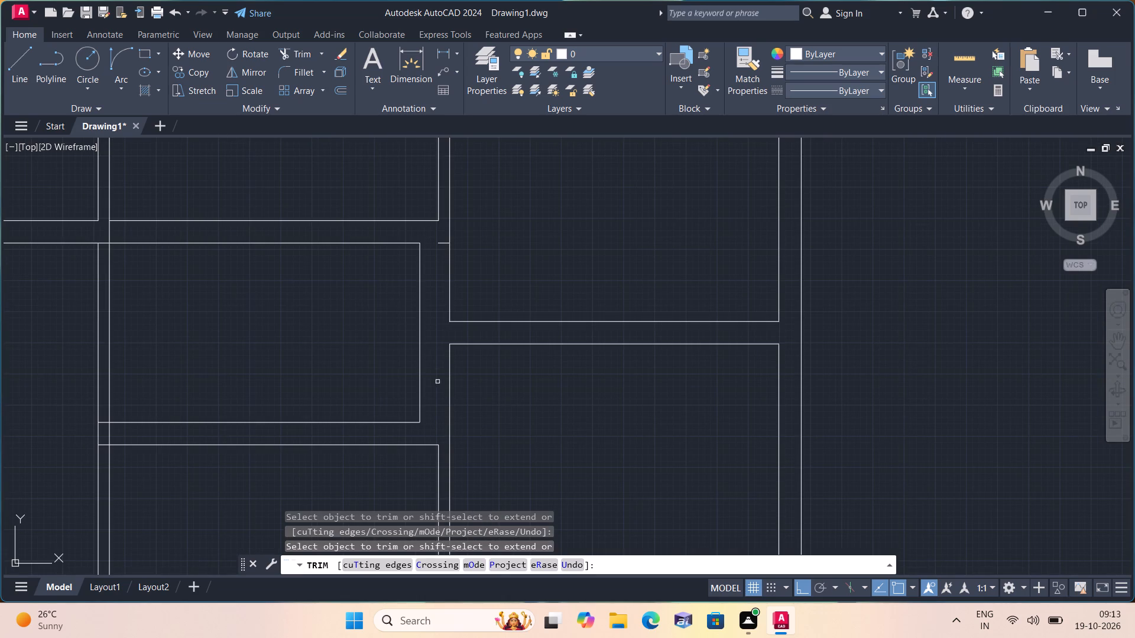
pyautogui.click(445, 243)
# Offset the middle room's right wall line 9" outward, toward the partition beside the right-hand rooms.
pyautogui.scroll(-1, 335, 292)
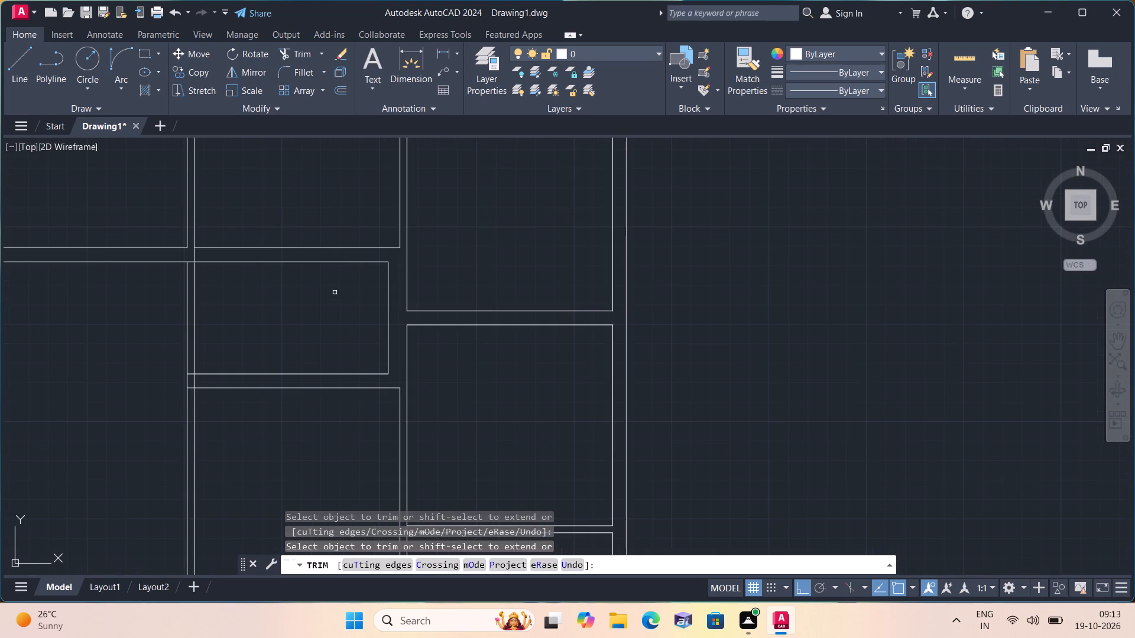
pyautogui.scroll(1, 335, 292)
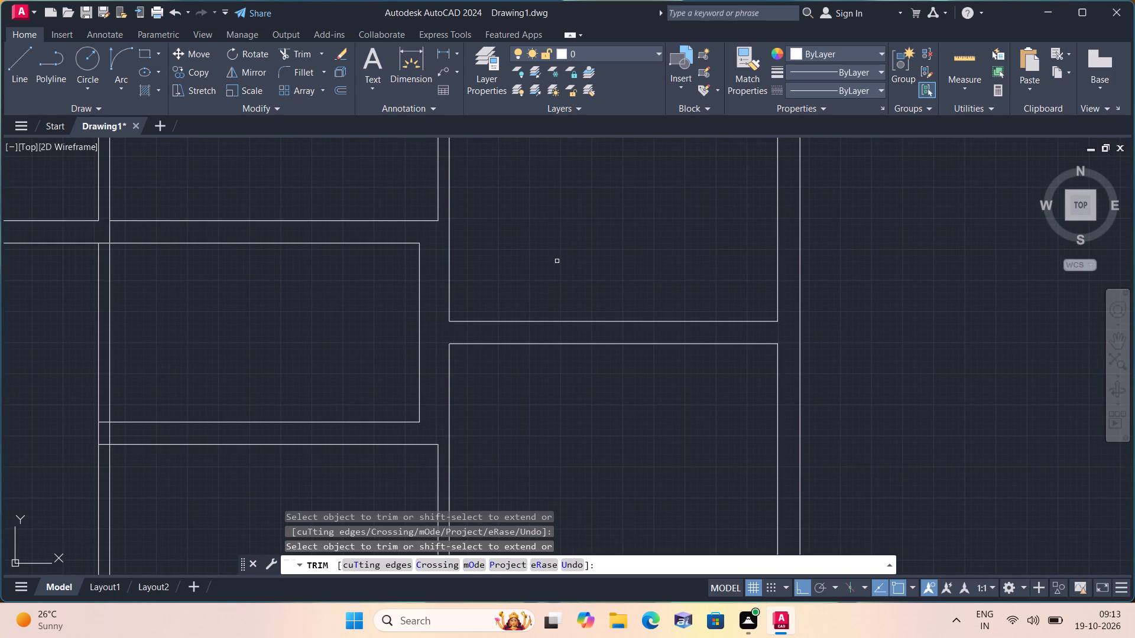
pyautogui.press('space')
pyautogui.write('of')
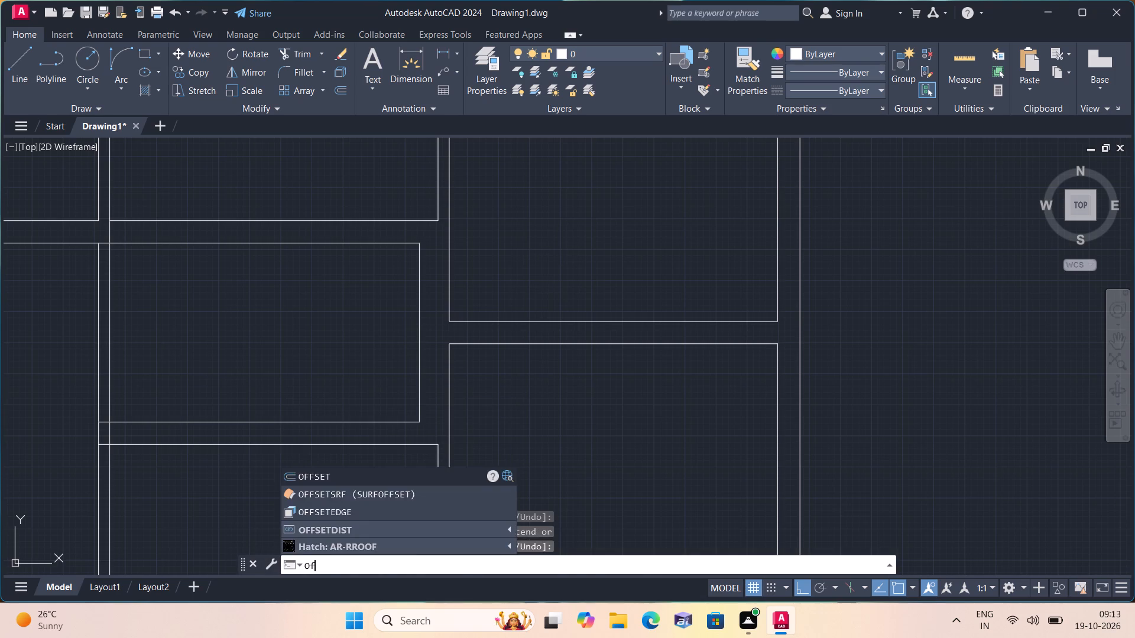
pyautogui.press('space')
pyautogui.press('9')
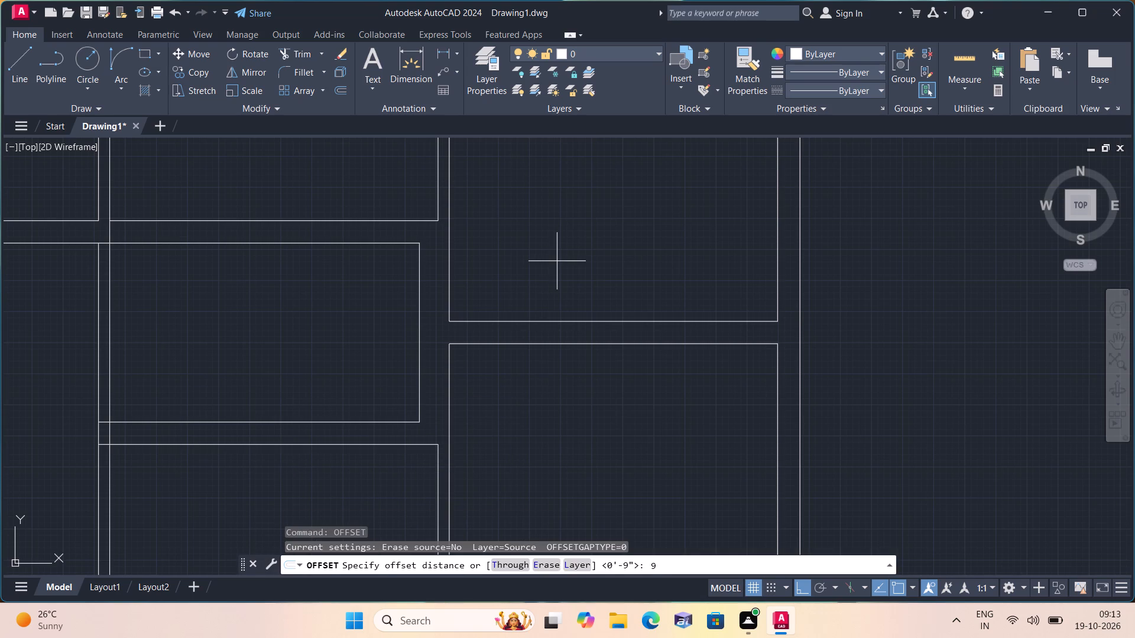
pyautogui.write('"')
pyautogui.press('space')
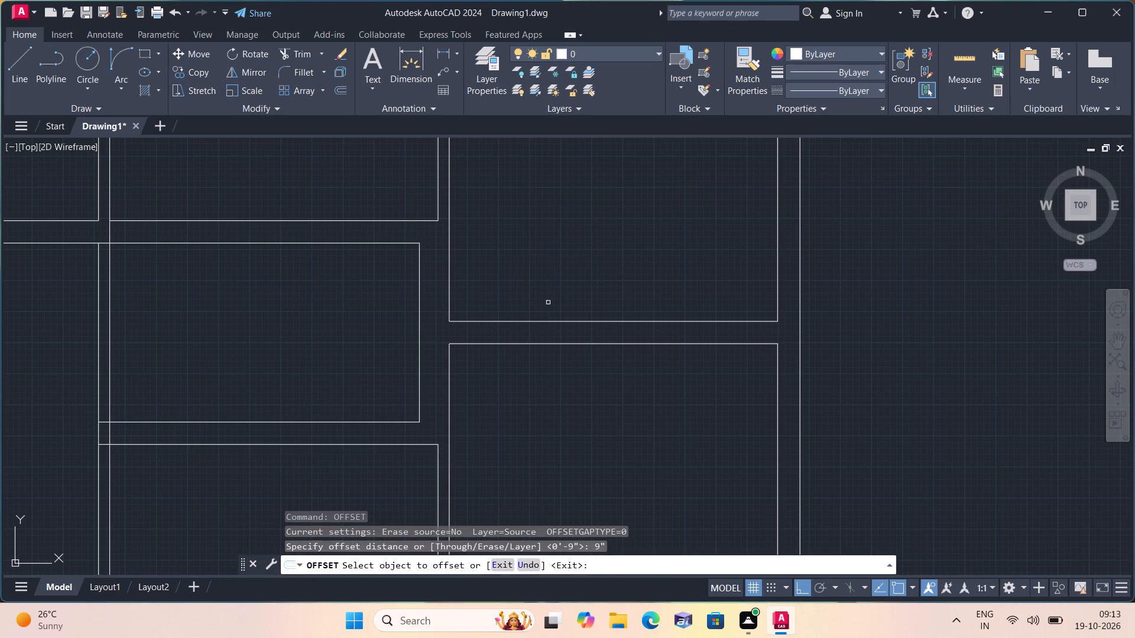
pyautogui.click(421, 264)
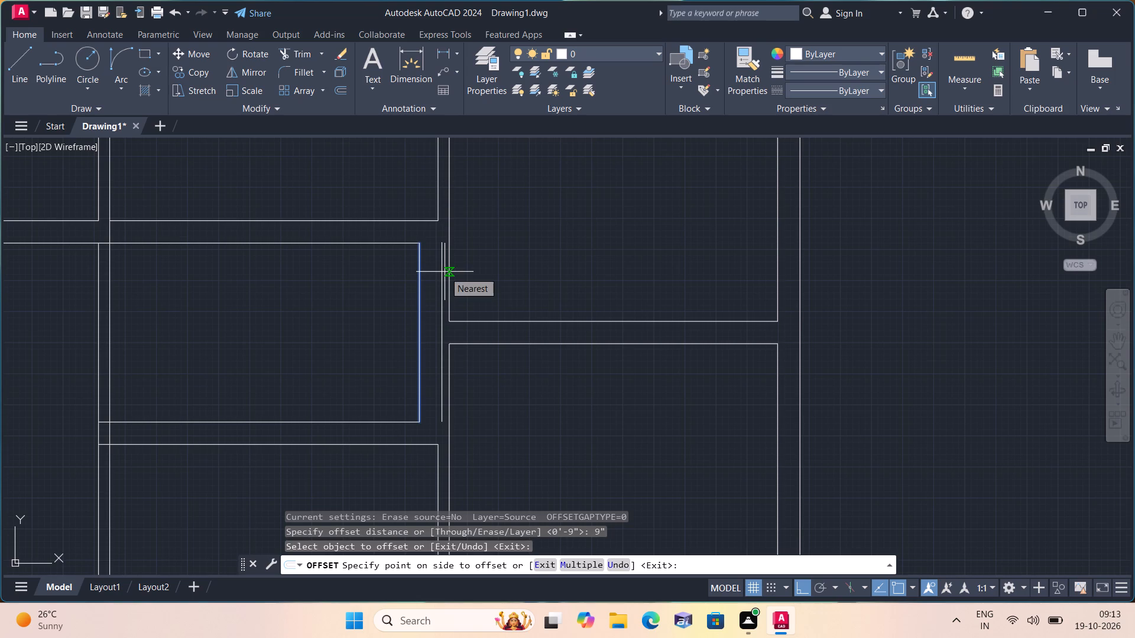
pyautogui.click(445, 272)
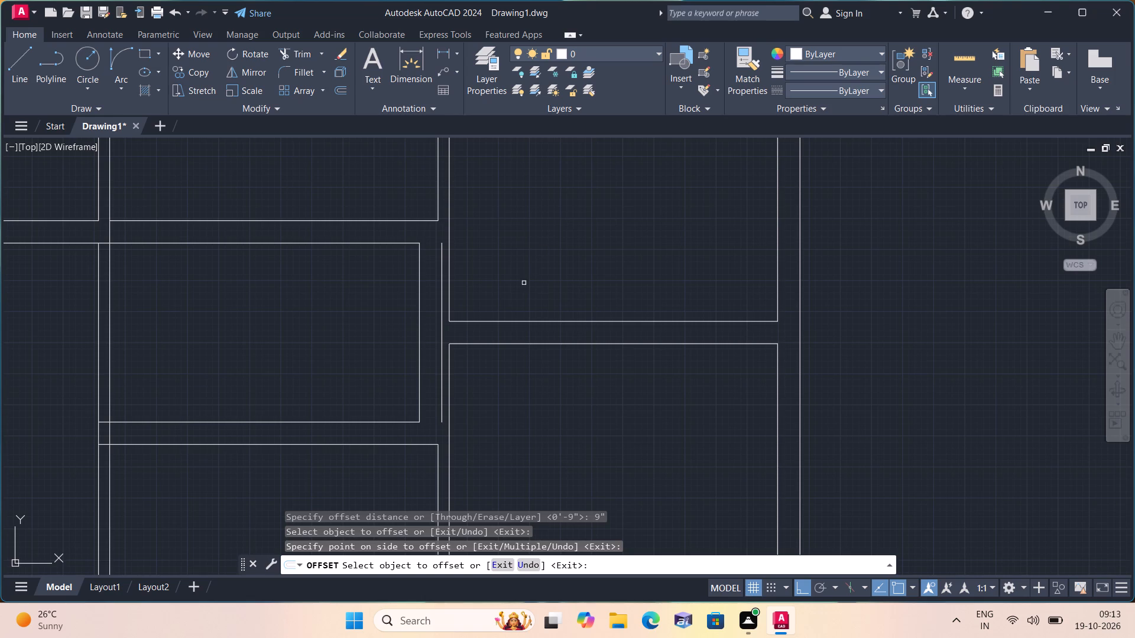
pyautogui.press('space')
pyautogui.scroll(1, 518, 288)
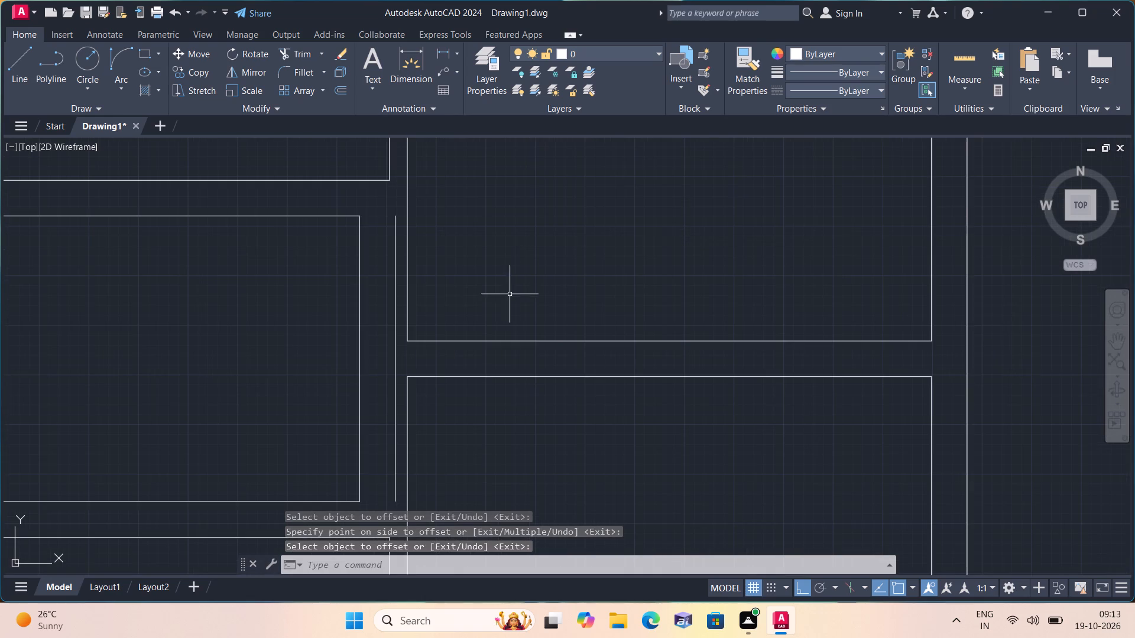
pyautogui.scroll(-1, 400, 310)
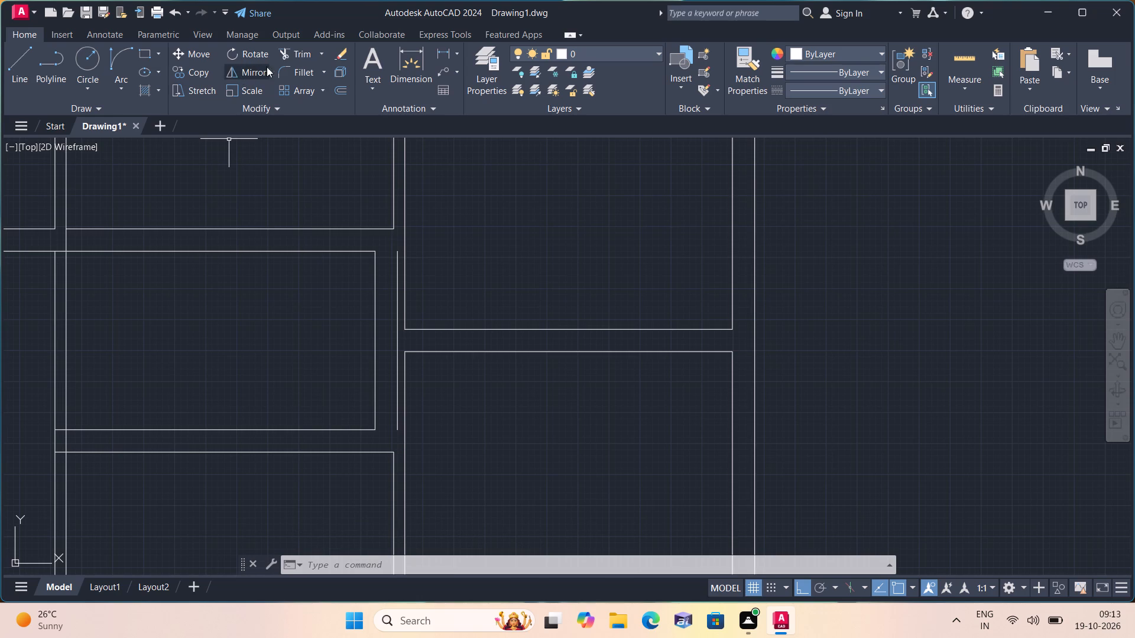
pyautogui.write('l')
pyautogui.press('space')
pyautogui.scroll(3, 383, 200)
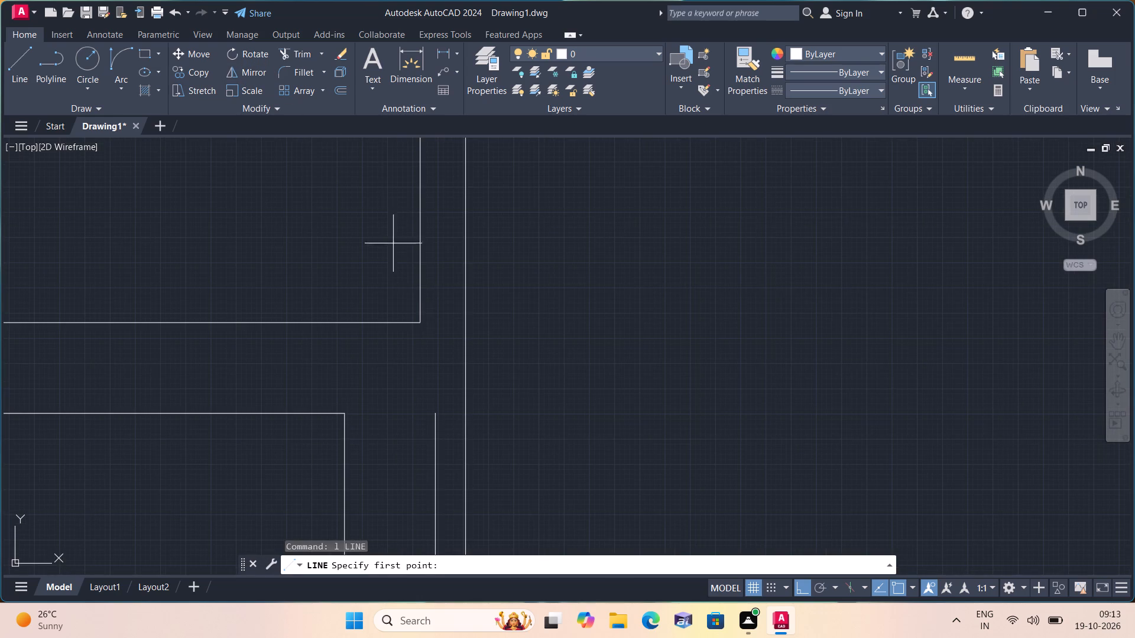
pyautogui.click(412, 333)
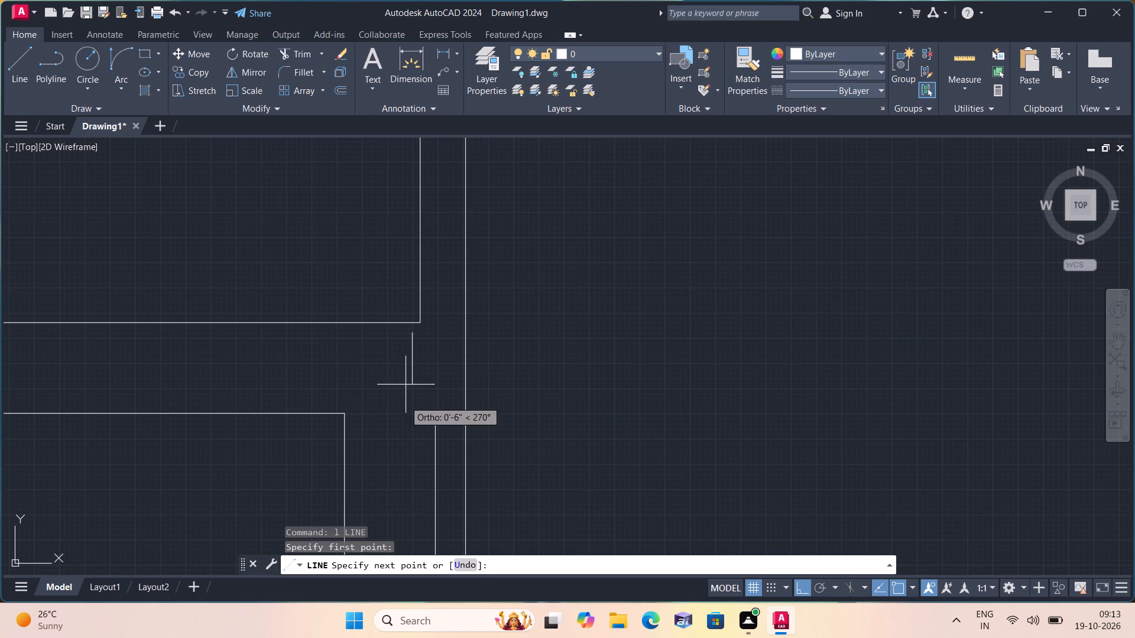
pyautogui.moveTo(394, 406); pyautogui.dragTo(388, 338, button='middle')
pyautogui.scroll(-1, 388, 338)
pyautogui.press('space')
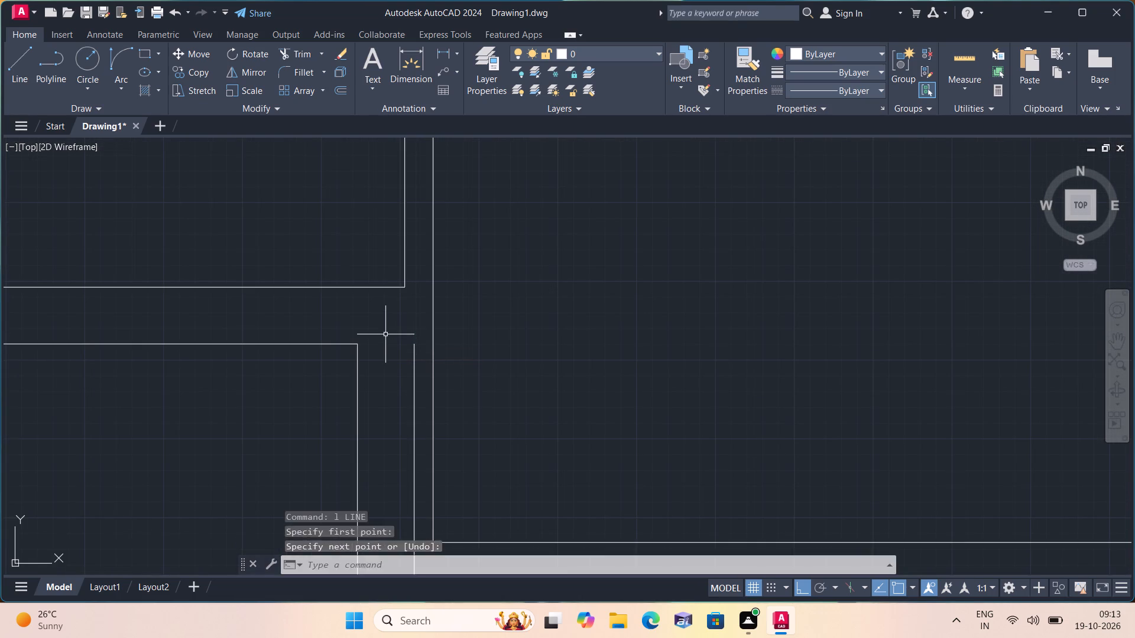
# Draw a vertical line joining the partition's left-face corners at the upper and lower cross walls.
pyautogui.press('space')
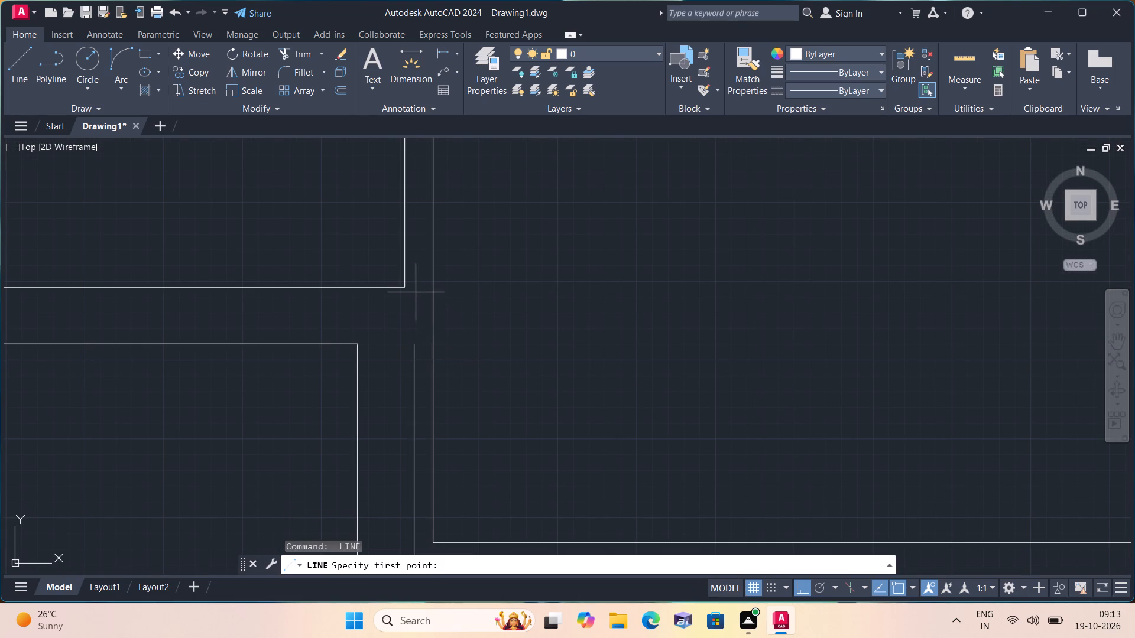
pyautogui.click(403, 287)
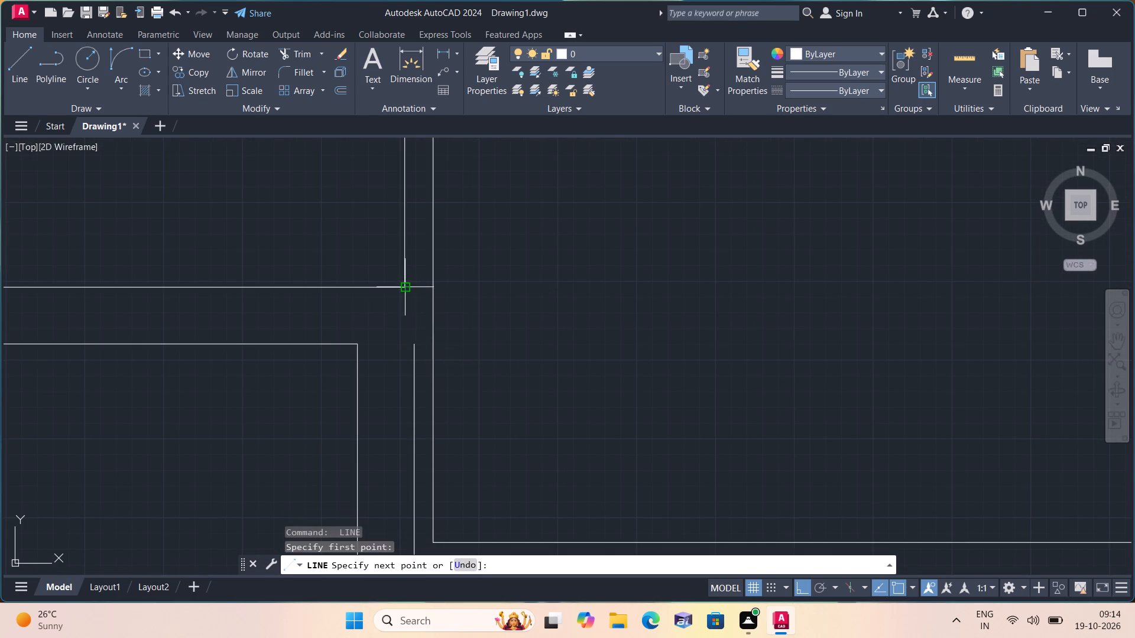
pyautogui.moveTo(397, 372); pyautogui.dragTo(410, 253, button='middle')
pyautogui.scroll(-1, 403, 269)
pyautogui.moveTo(388, 494); pyautogui.dragTo(373, 458, button='middle')
pyautogui.scroll(-1, 386, 492)
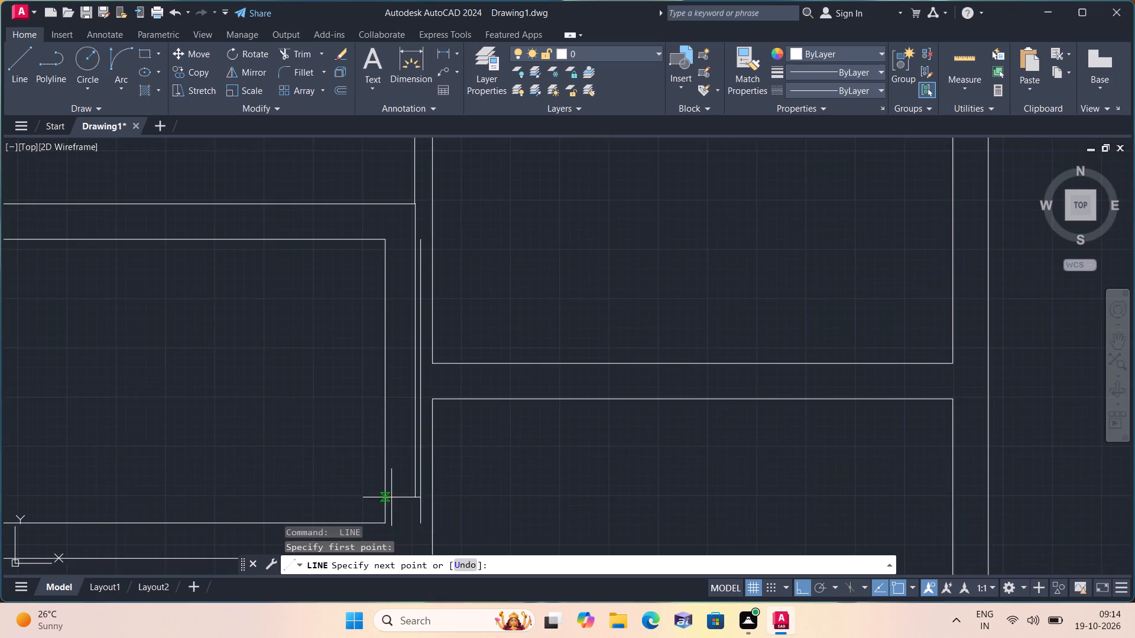
pyautogui.moveTo(373, 458); pyautogui.dragTo(385, 341, button='middle')
pyautogui.scroll(2, 385, 382)
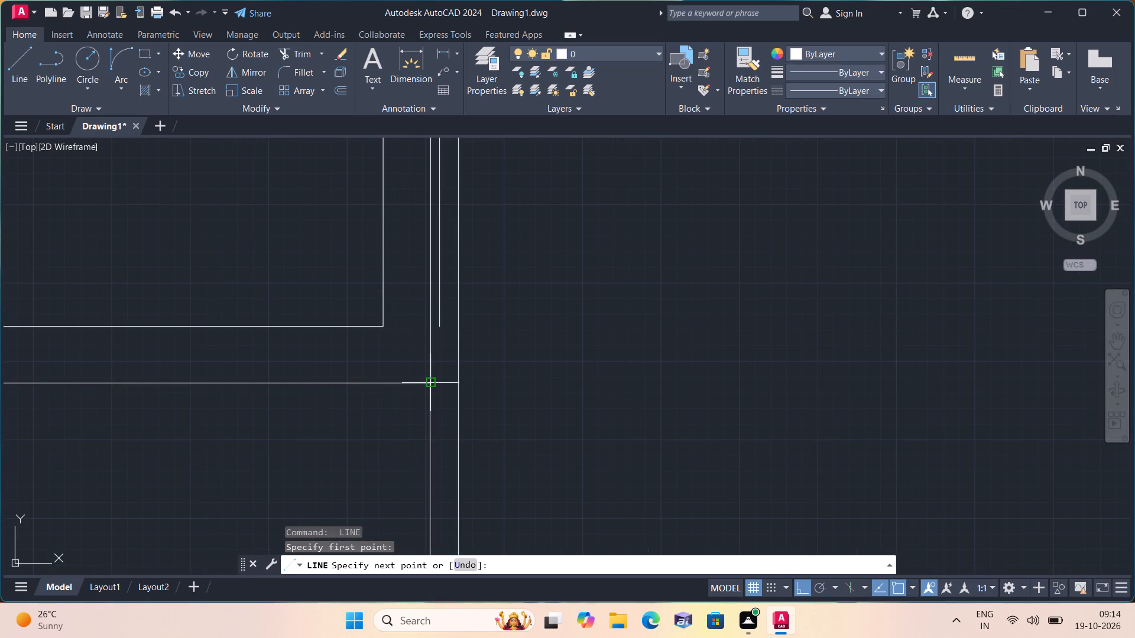
pyautogui.click(431, 384)
pyautogui.press('space')
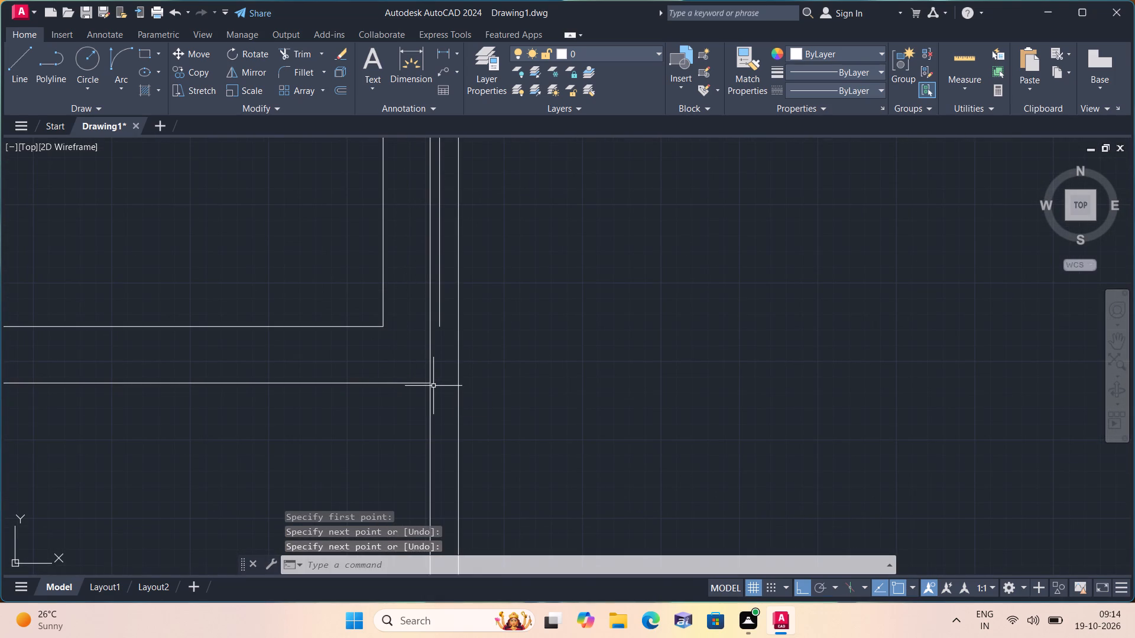
# Offset the new vertical joining line 1' to the left, into the middle room.
pyautogui.write('off')
pyautogui.press('space')
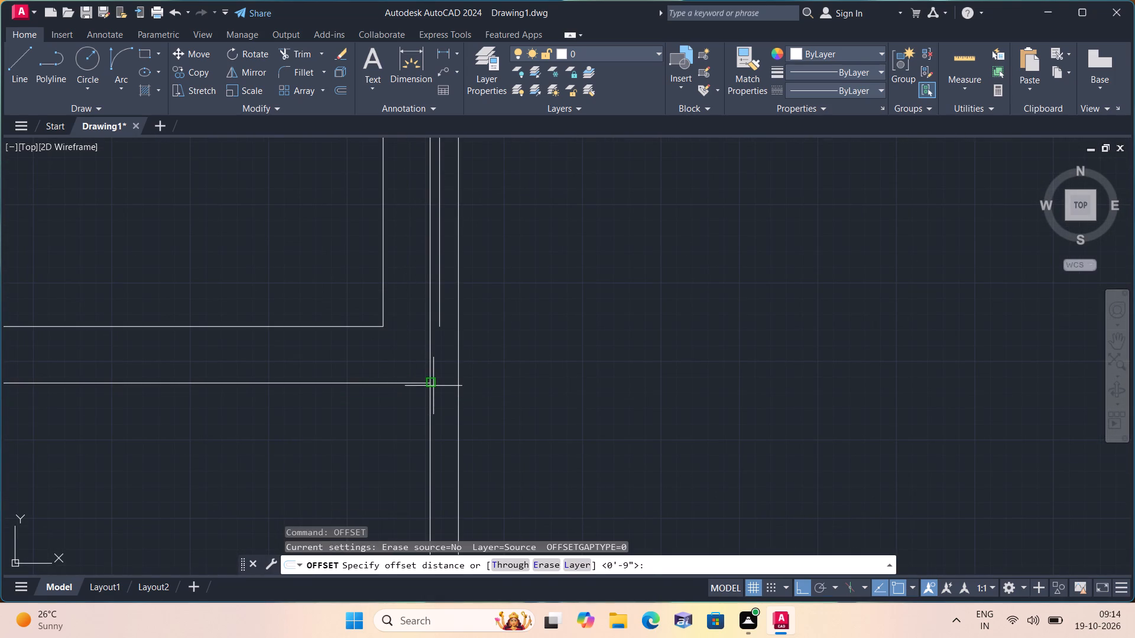
pyautogui.write("1'")
pyautogui.press('space')
pyautogui.scroll(-1, 437, 386)
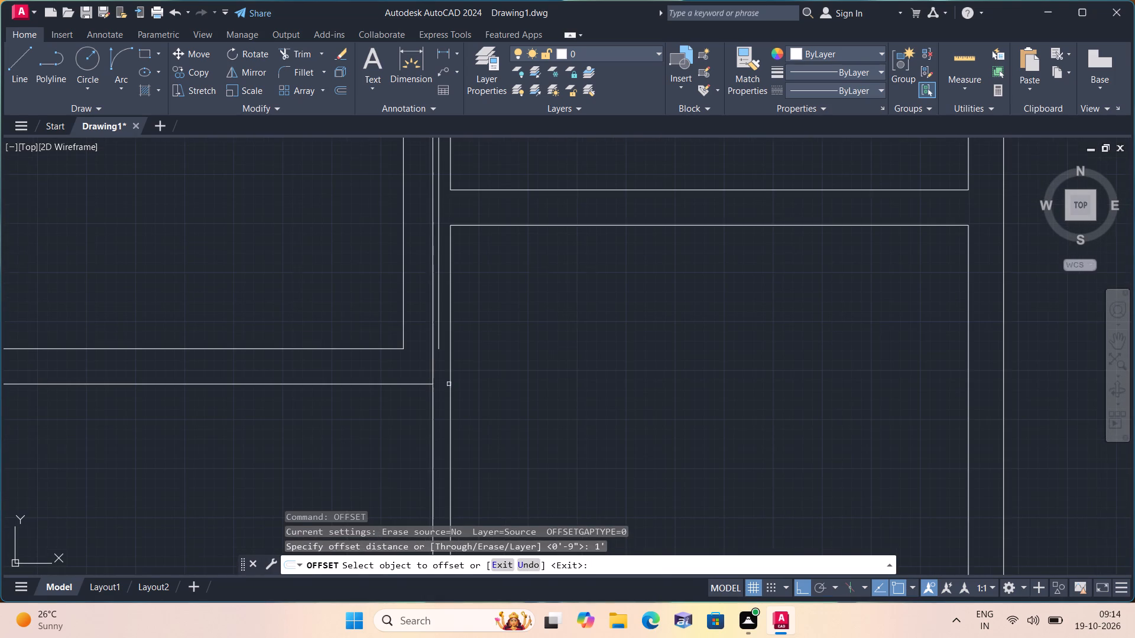
pyautogui.click(433, 375)
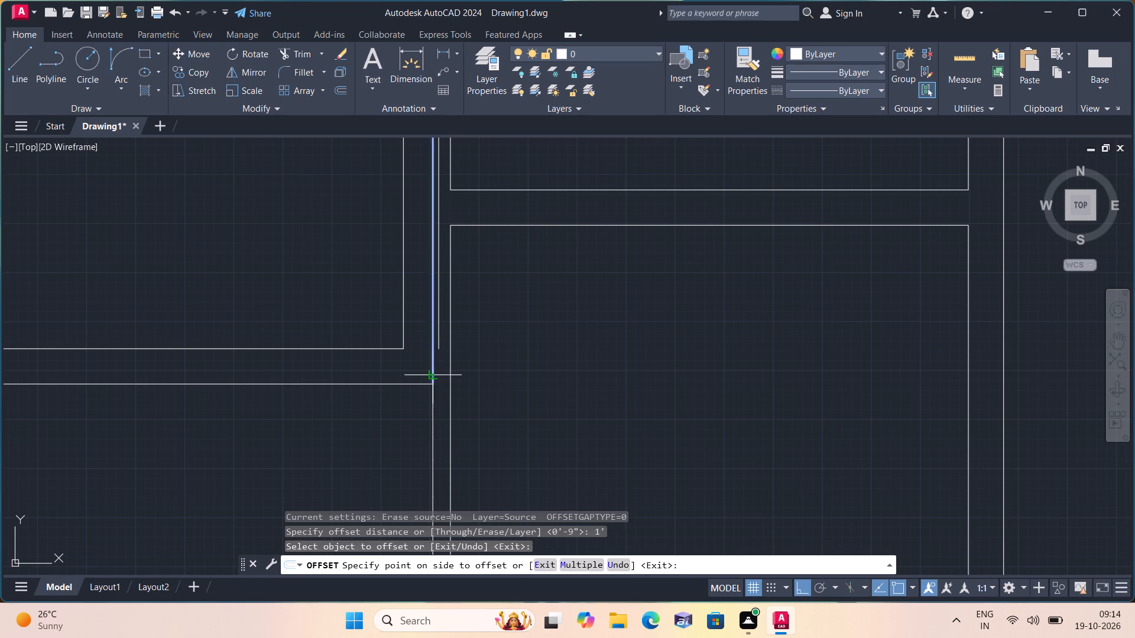
pyautogui.click(306, 307)
pyautogui.scroll(-1, 301, 290)
pyautogui.moveTo(291, 286); pyautogui.dragTo(296, 391, button='middle')
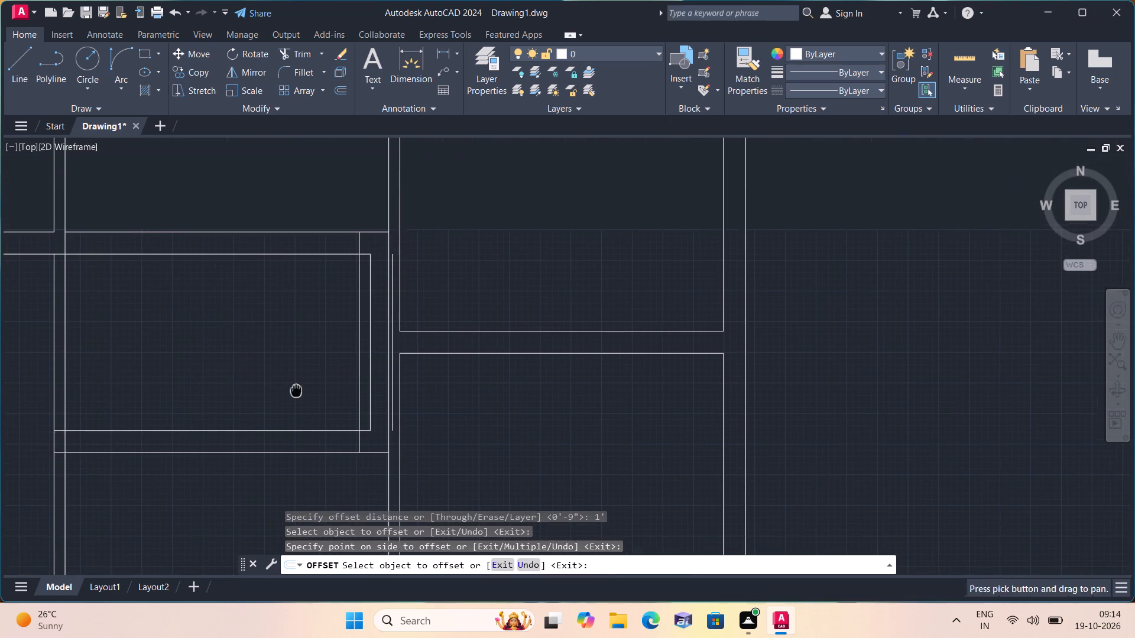
pyautogui.press('space')
# Trim the 1' offset line above the middle room's top line, and remove the top line's overhang and the old right wall line.
pyautogui.write('trim')
pyautogui.press('space')
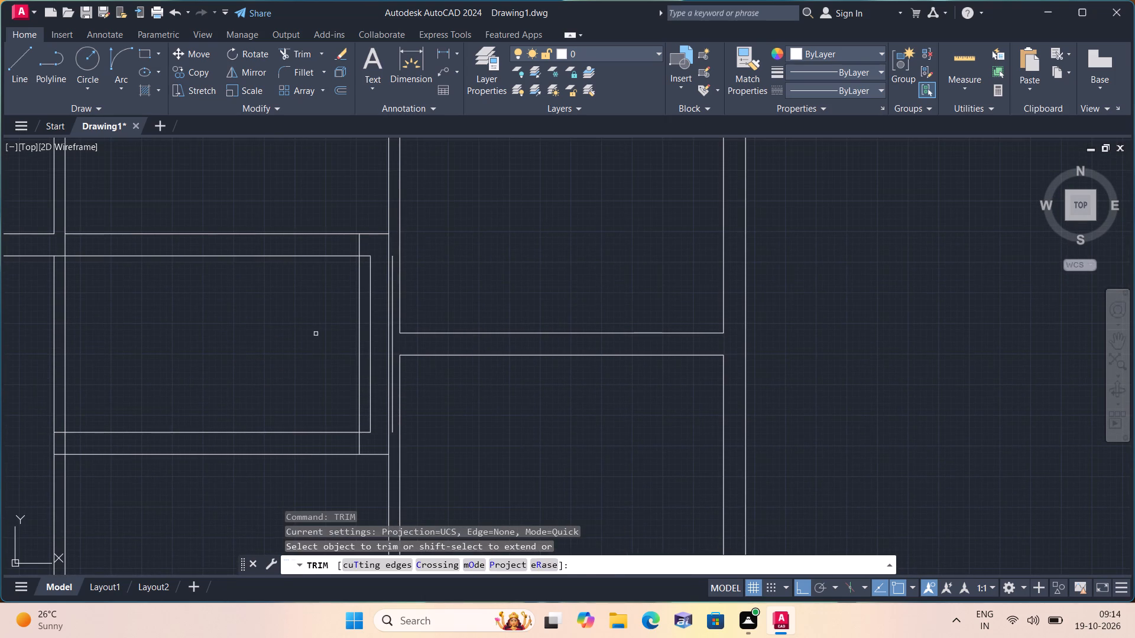
pyautogui.scroll(1, 333, 314)
pyautogui.click(373, 200)
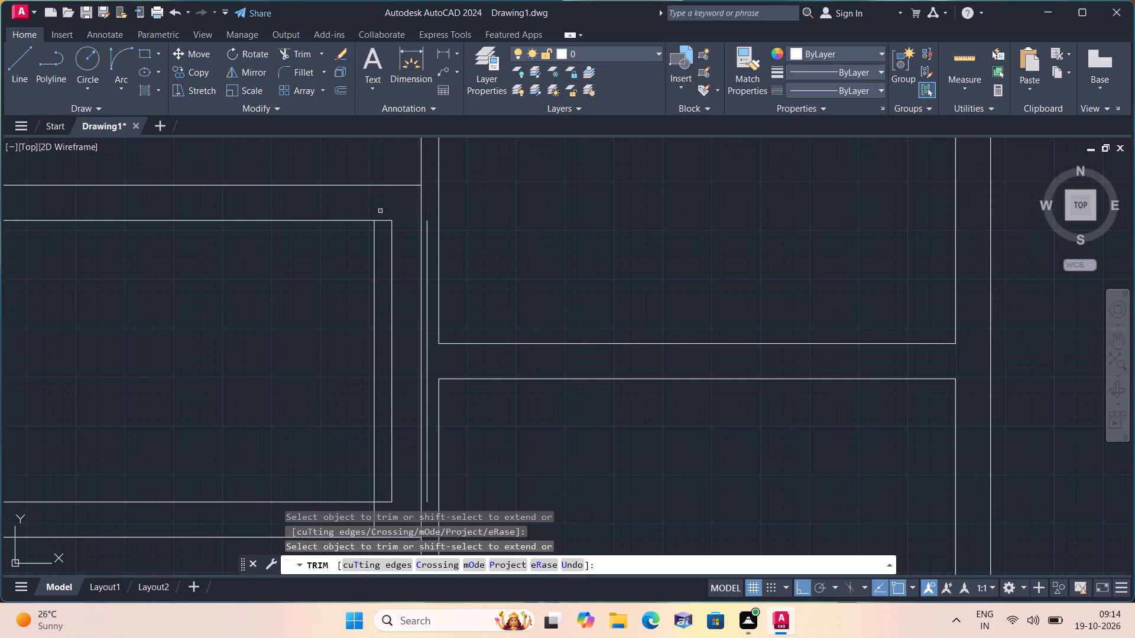
pyautogui.click(387, 220)
pyautogui.click(390, 228)
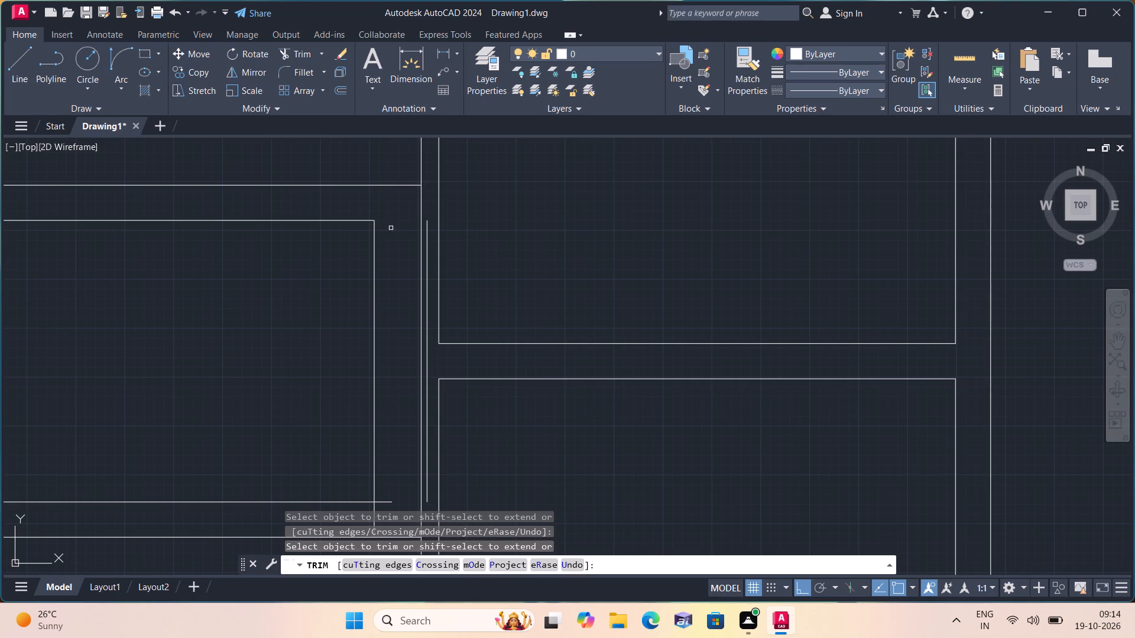
# Remove the vertical joining line between the cross walls and the leftover 9" offset line beside the partition.
pyautogui.click(424, 203)
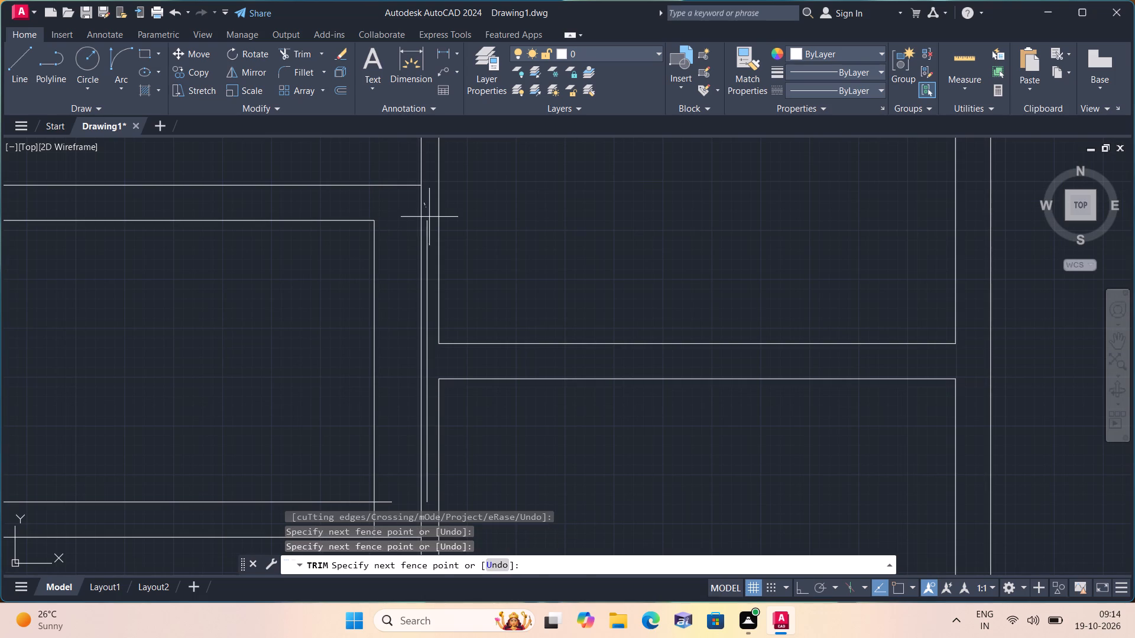
pyautogui.click(420, 230)
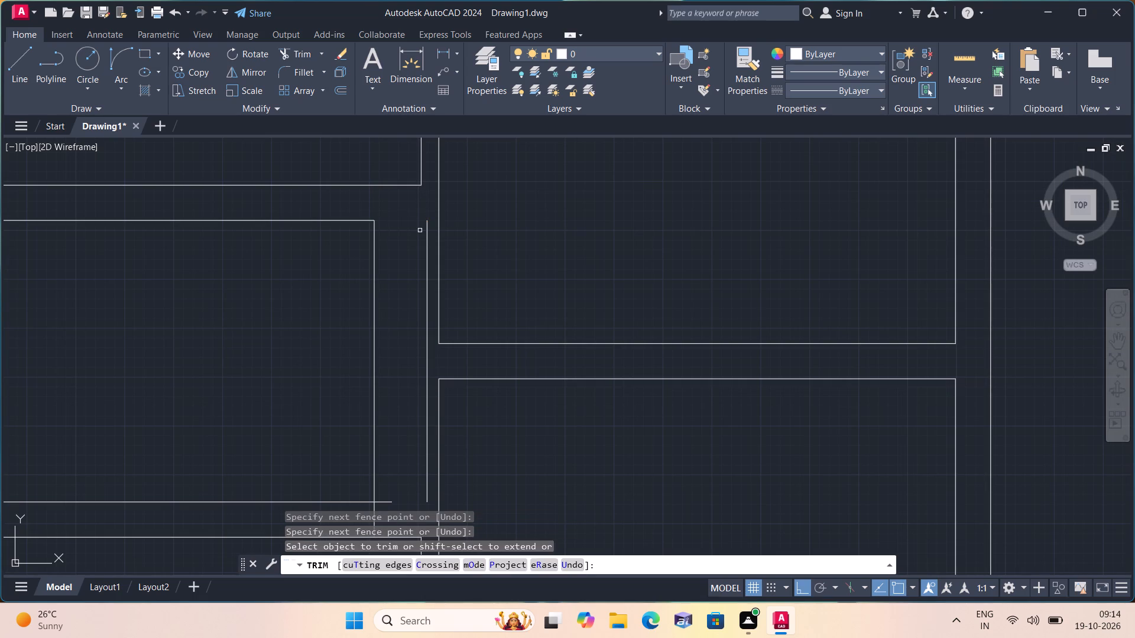
pyautogui.click(424, 230)
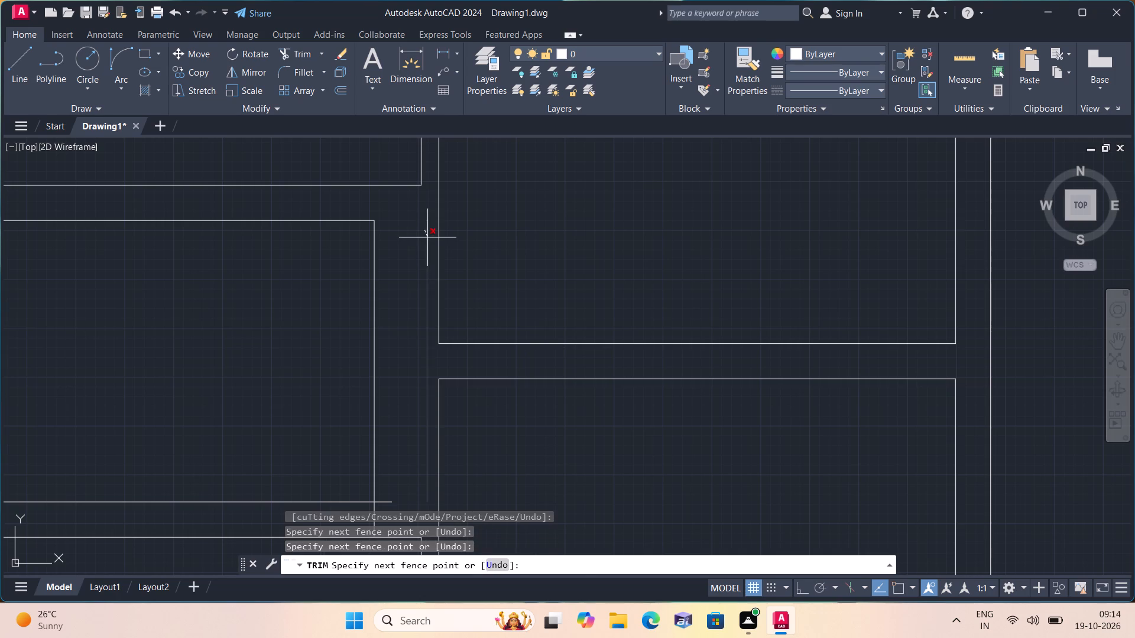
pyautogui.click(427, 237)
# Trim the 1' offset line and the bottom line where they overrun the middle room's lower right corner.
pyautogui.scroll(-1, 410, 255)
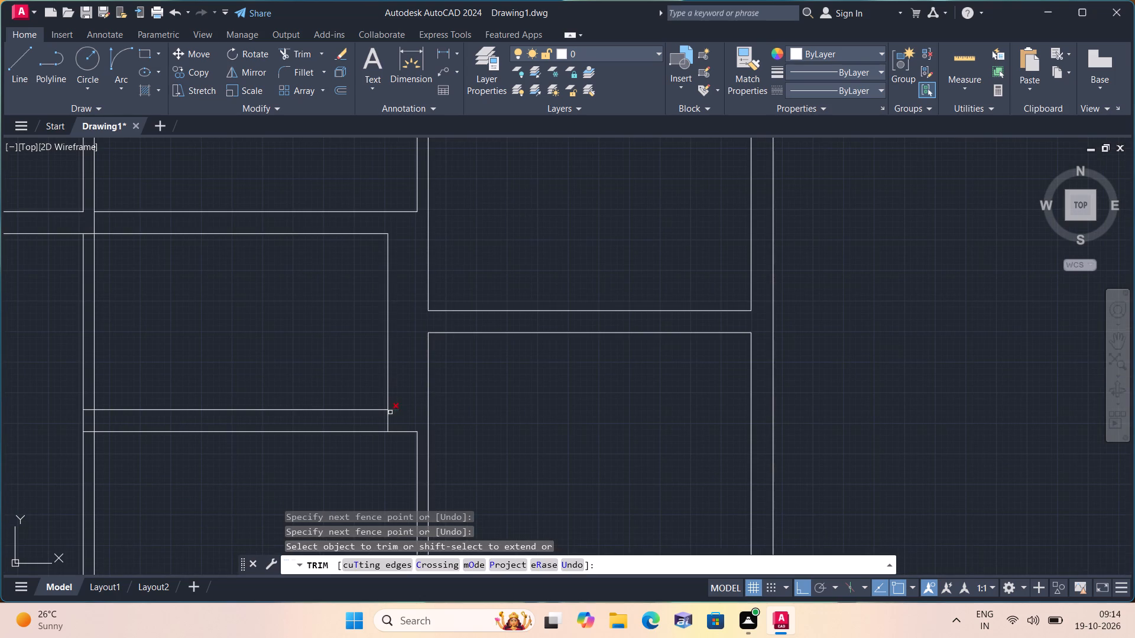
pyautogui.click(390, 417)
pyautogui.click(386, 422)
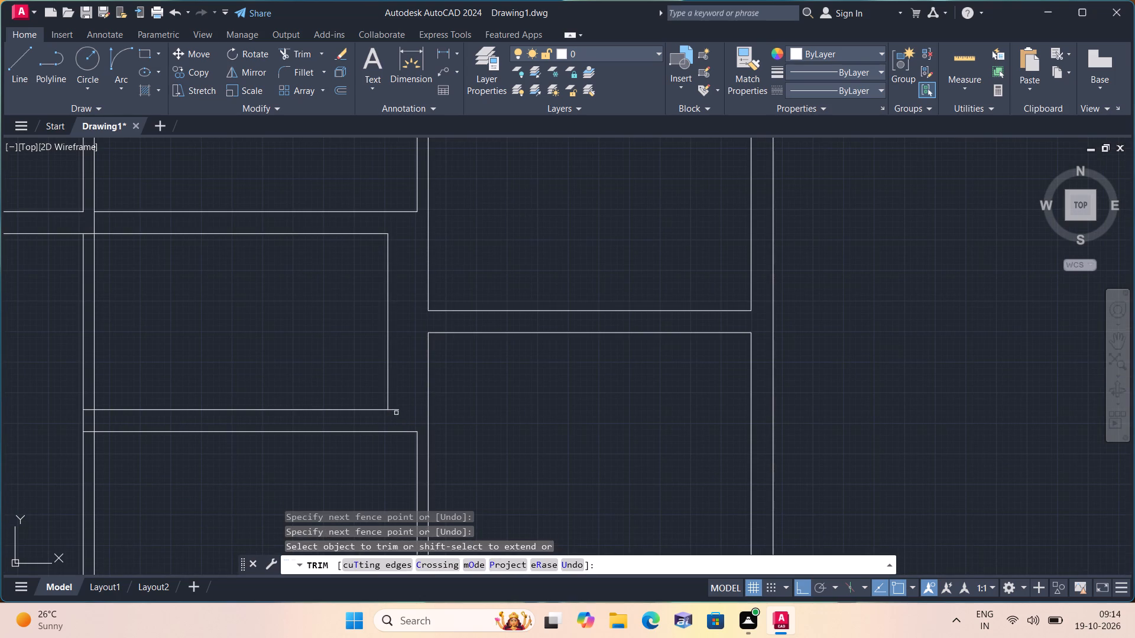
pyautogui.click(397, 410)
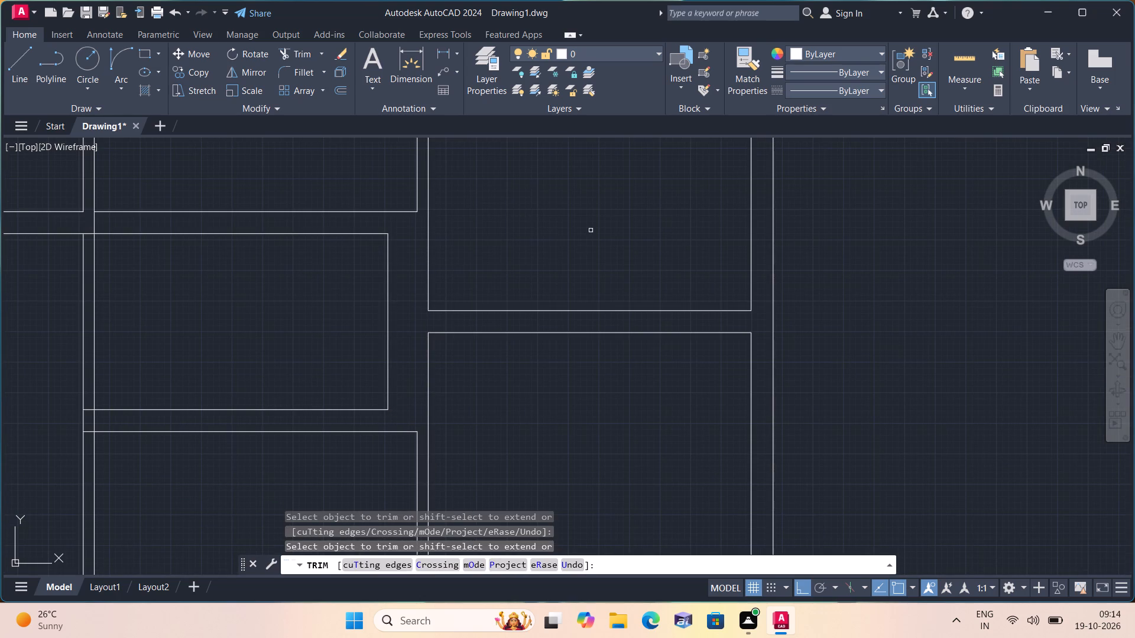
pyautogui.press('space')
# Offset the middle room's new right wall line 9" outward, toward the partition.
pyautogui.write('off')
pyautogui.press('space')
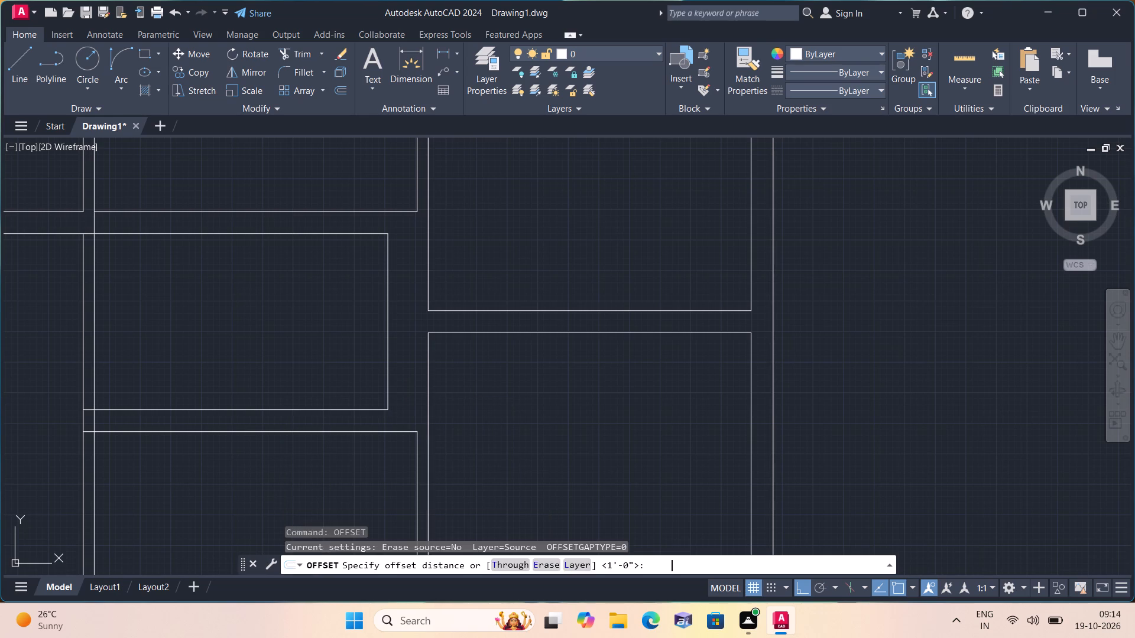
pyautogui.write('9"')
pyautogui.press('space')
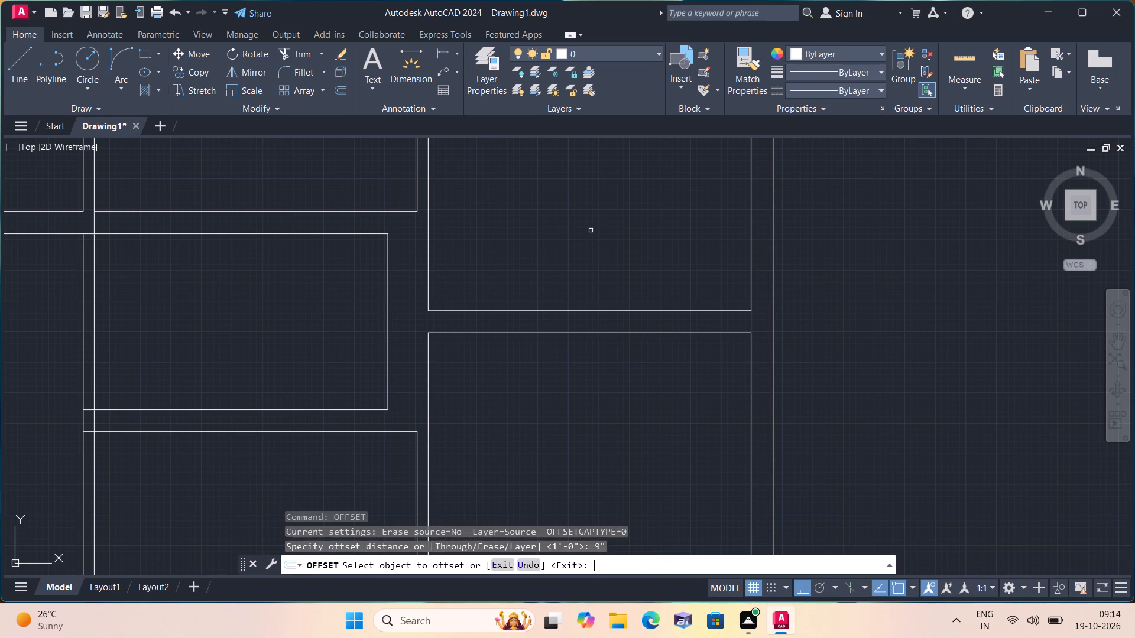
pyautogui.click(389, 261)
pyautogui.click(419, 250)
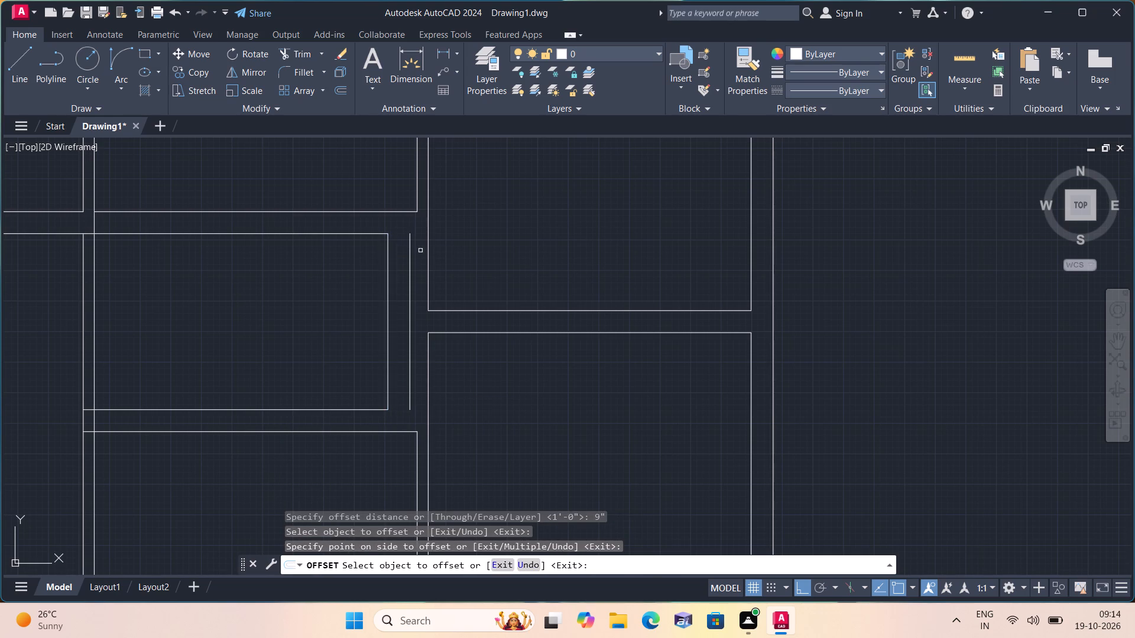
pyautogui.press('space')
# Draw short horizontal lines joining the top and bottom ends of the middle room's new 9" offset line to the adjacent partition.
pyautogui.write('l')
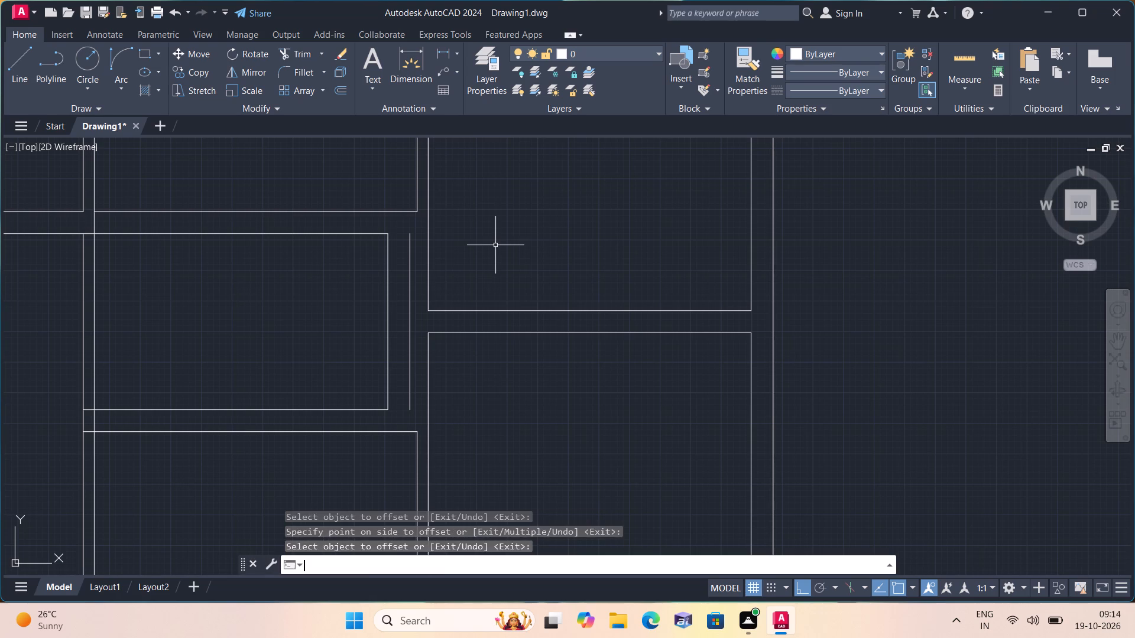
pyautogui.press('space')
pyautogui.scroll(1, 354, 214)
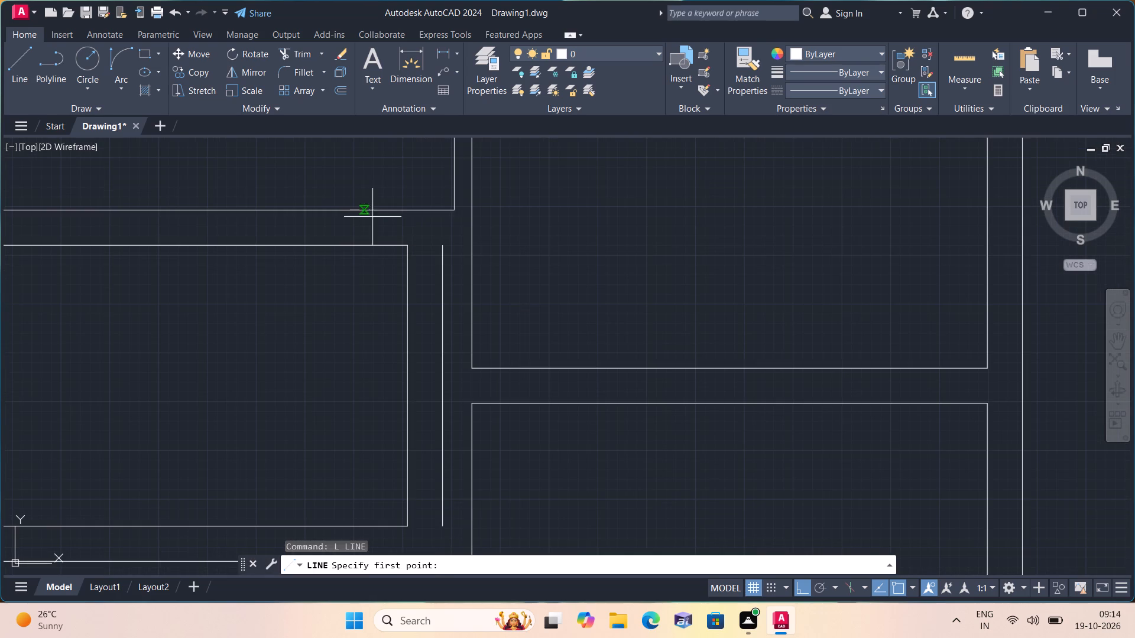
pyautogui.click(441, 247)
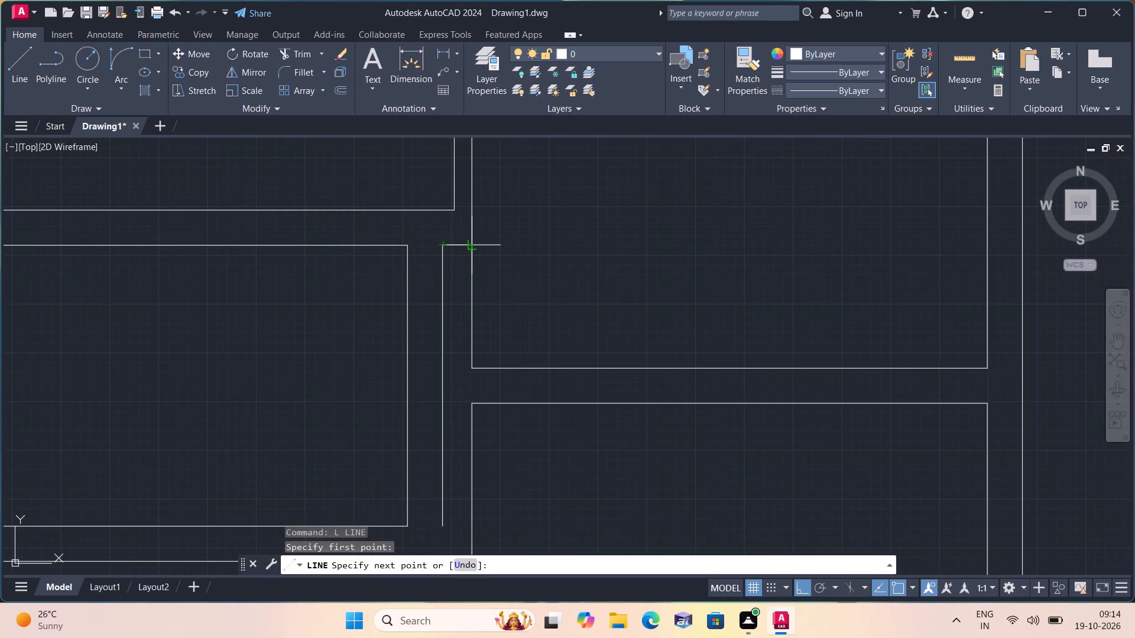
pyautogui.click(470, 248)
pyautogui.press('space')
pyautogui.press('space')
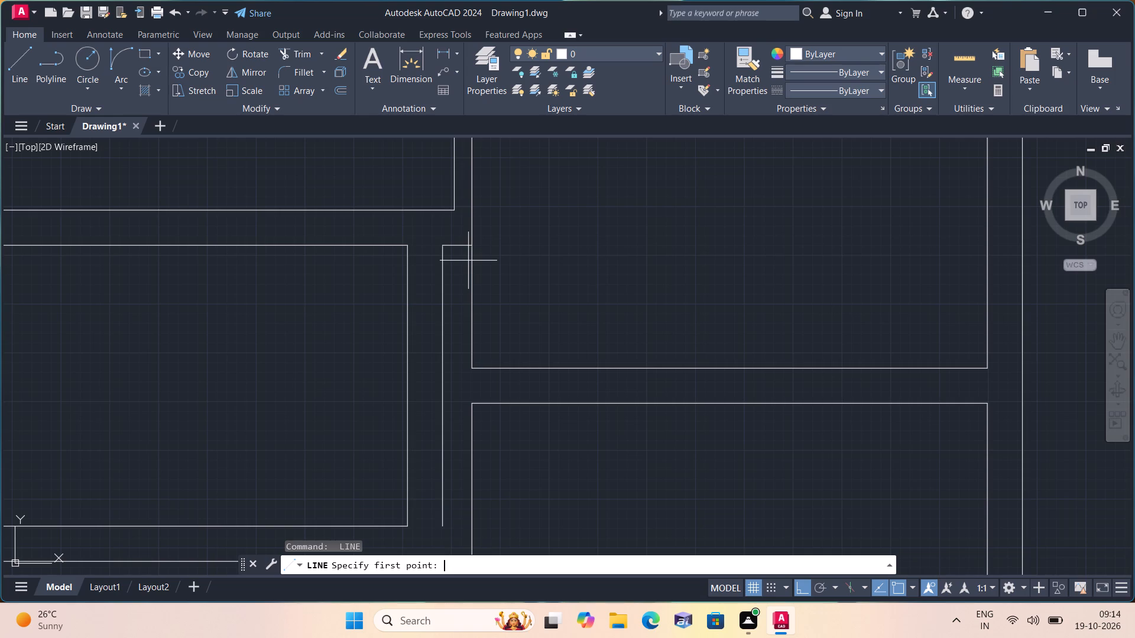
pyautogui.scroll(-2, 320, 159)
pyautogui.scroll(2, 394, 337)
pyautogui.scroll(1, 354, 304)
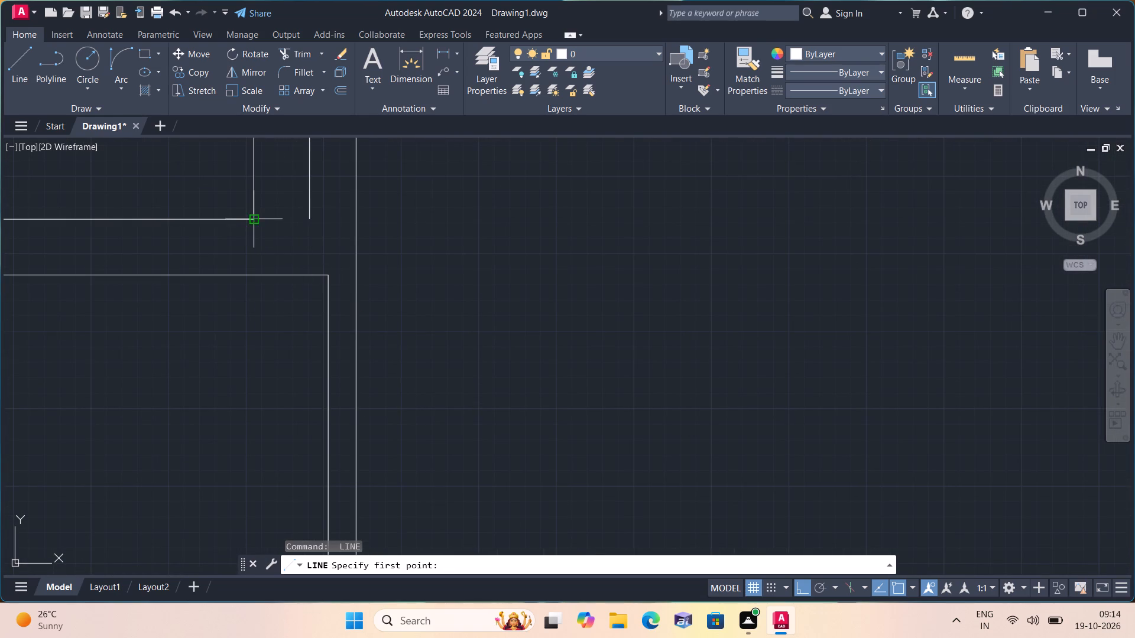
pyautogui.click(309, 214)
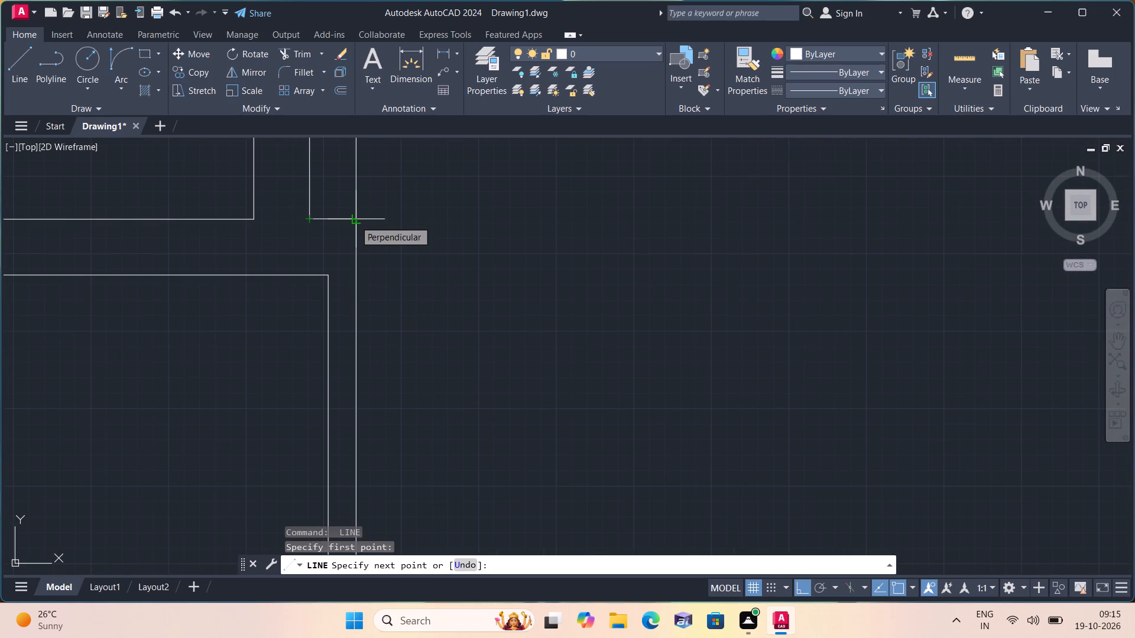
pyautogui.click(355, 220)
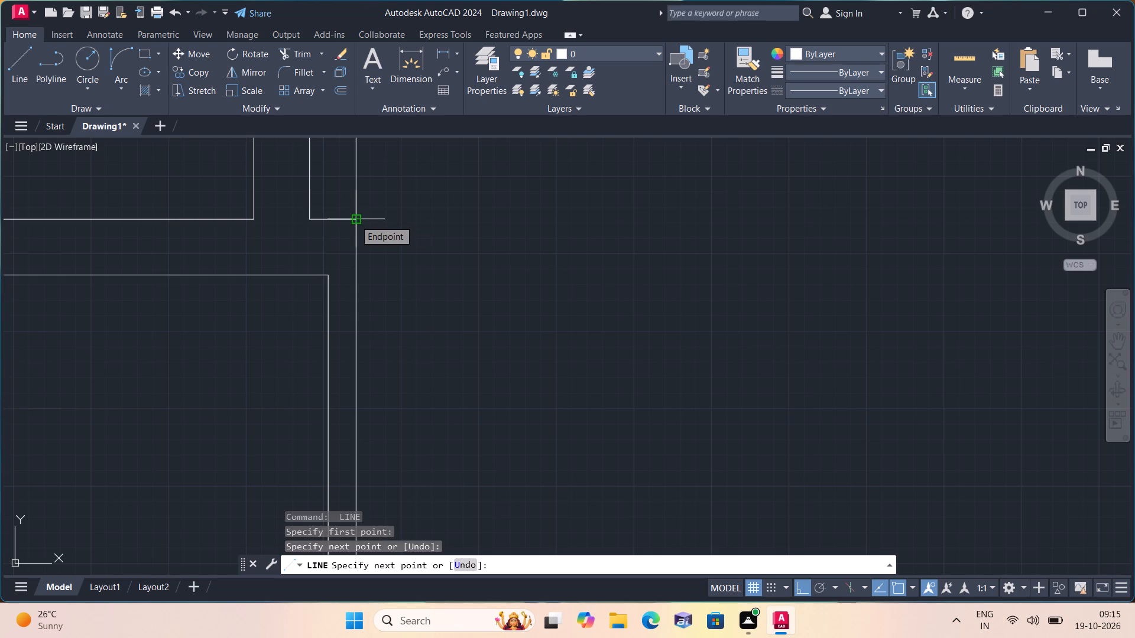
pyautogui.press('space')
# Extend both lines of the right-hand rooms' cross wall to the middle room's outer right wall line.
pyautogui.scroll(-2, 374, 242)
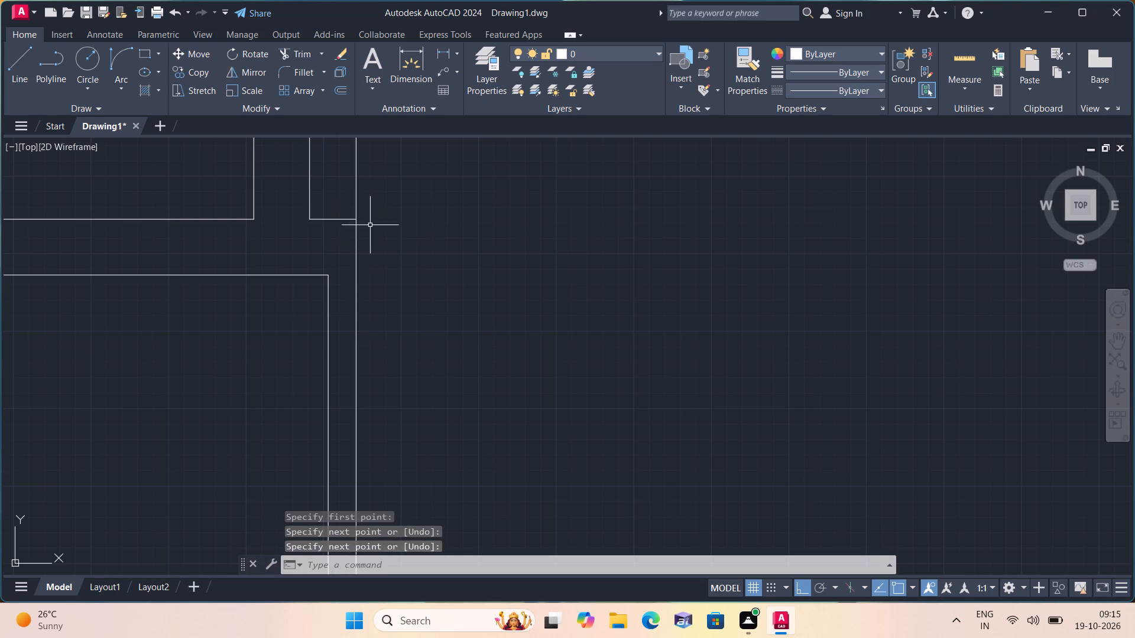
pyautogui.scroll(-2, 382, 234)
pyautogui.moveTo(373, 213); pyautogui.dragTo(408, 302, button='middle')
pyautogui.scroll(1, 420, 293)
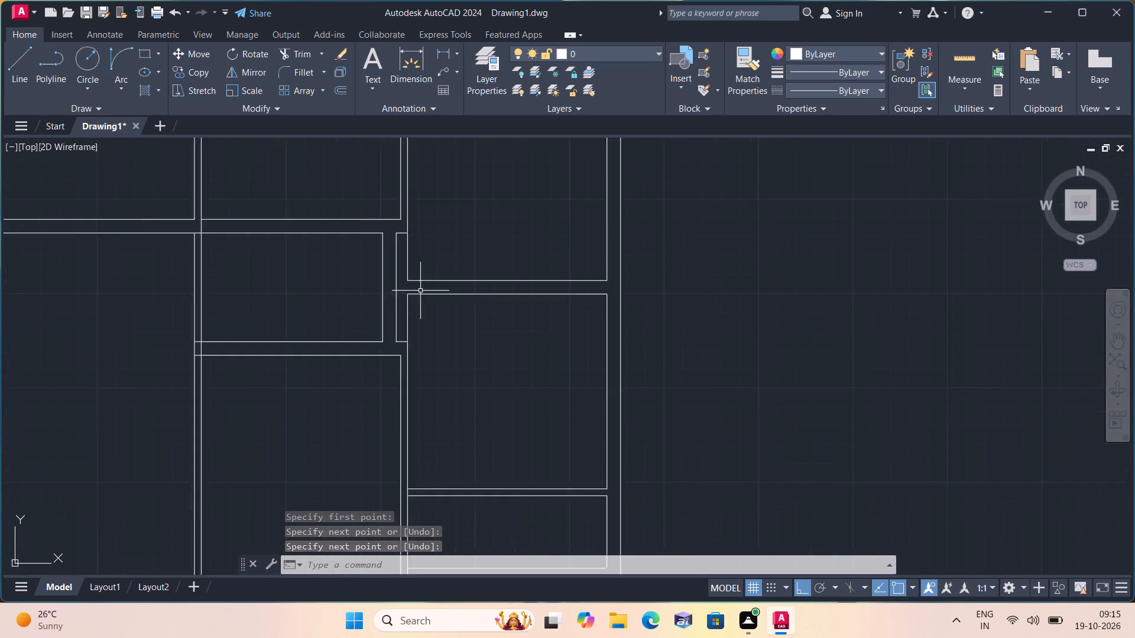
pyautogui.scroll(1, 420, 290)
pyautogui.write('exte')
pyautogui.press('space')
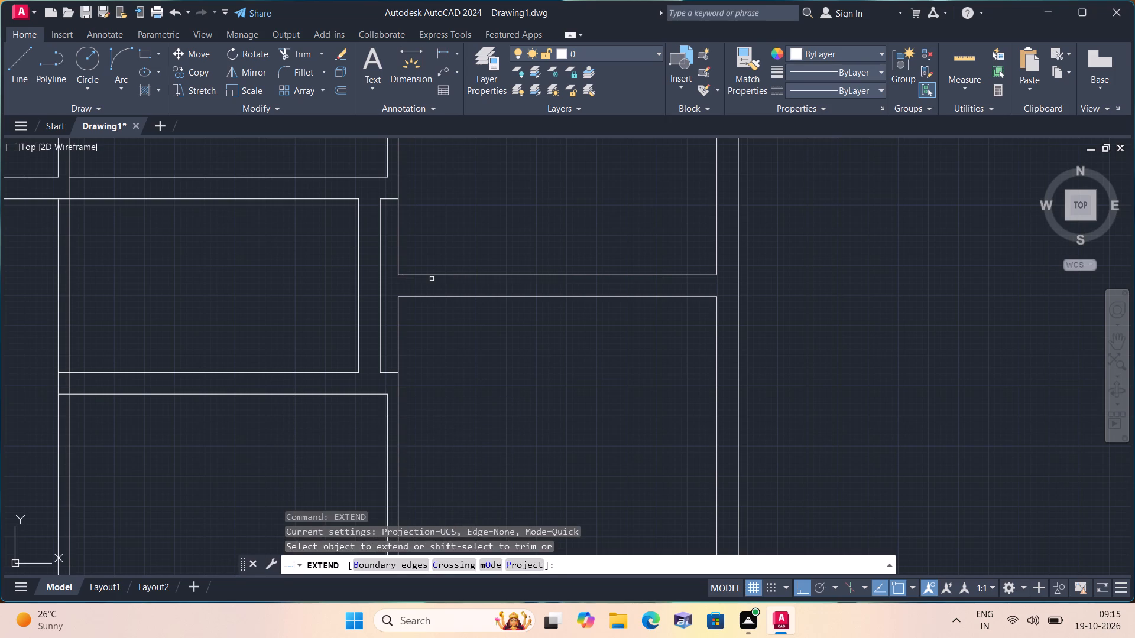
pyautogui.moveTo(433, 252); pyautogui.dragTo(416, 301)
pyautogui.press('space')
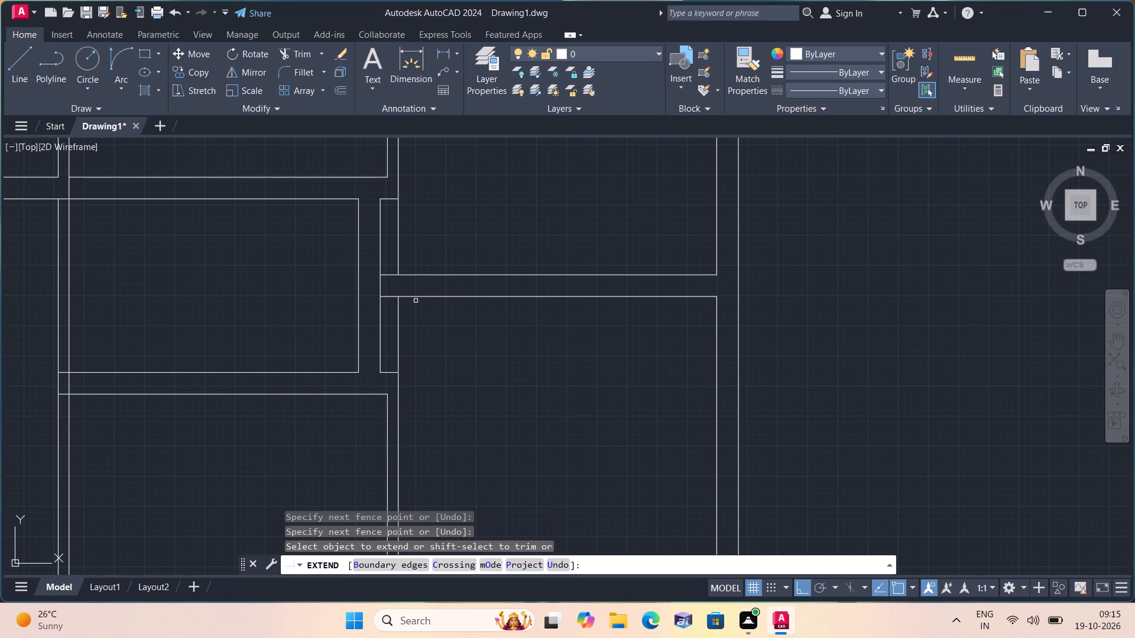
# Trim the vertical wall lines crossing between the two extended cross wall lines to open the wall junction.
pyautogui.write('trim')
pyautogui.press('space')
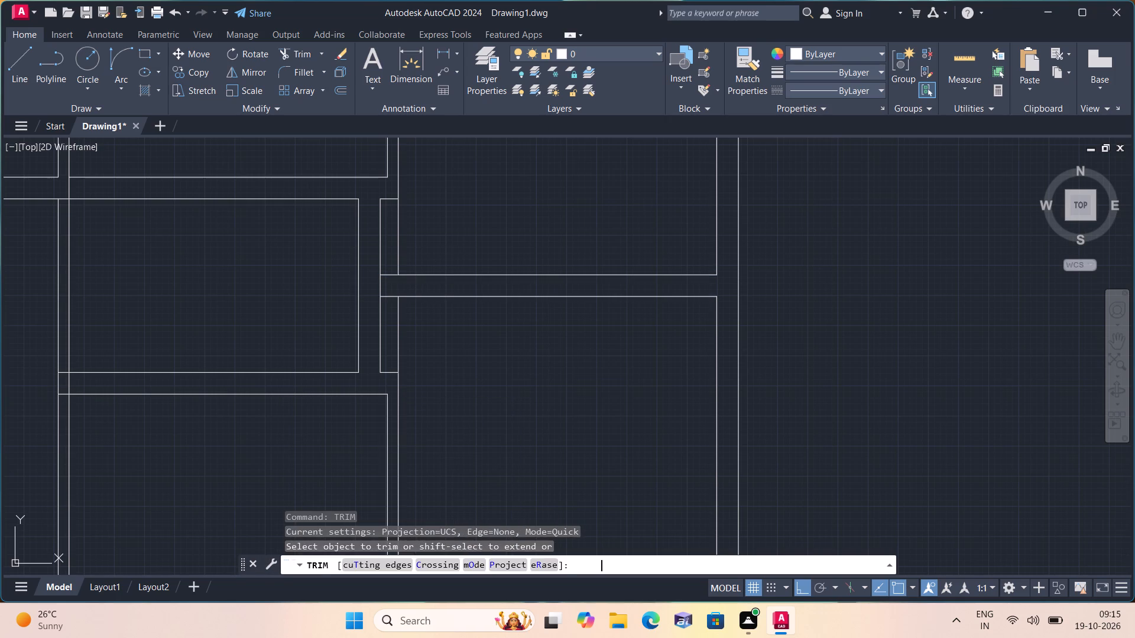
pyautogui.scroll(1, 364, 279)
pyautogui.click(371, 280)
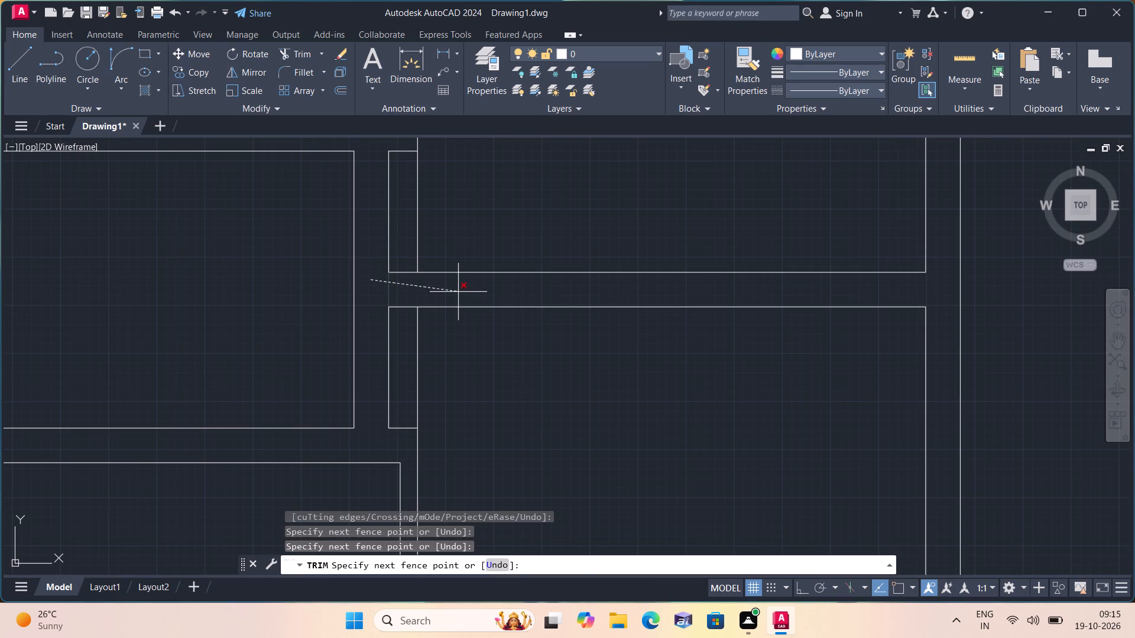
pyautogui.click(458, 291)
# Trim the two vertical partition lines that cross the middle room, opening it to the large room on its left.
pyautogui.scroll(-1, 455, 265)
pyautogui.scroll(-1, 463, 347)
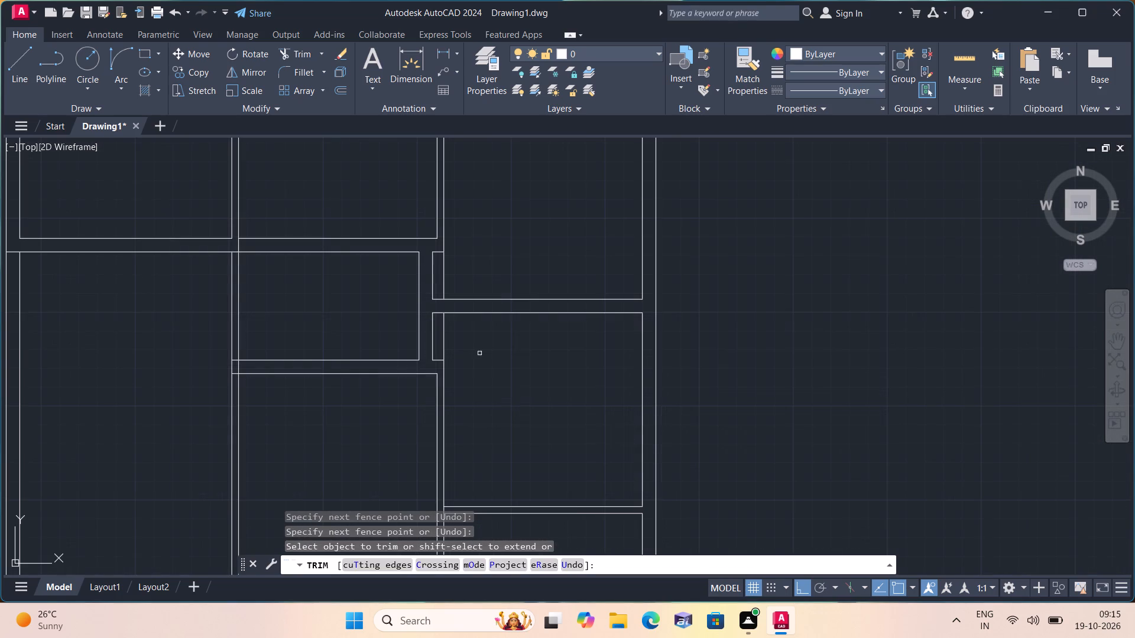
pyautogui.scroll(-1, 510, 372)
pyautogui.moveTo(510, 370); pyautogui.dragTo(527, 330, button='middle')
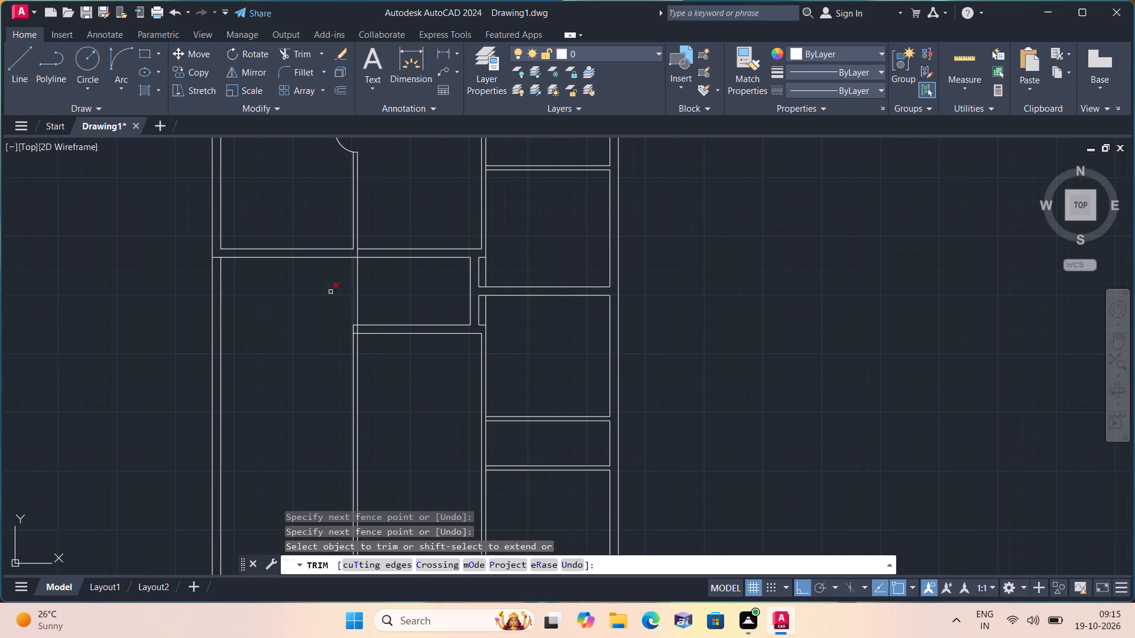
pyautogui.scroll(1, 323, 299)
pyautogui.click(475, 289)
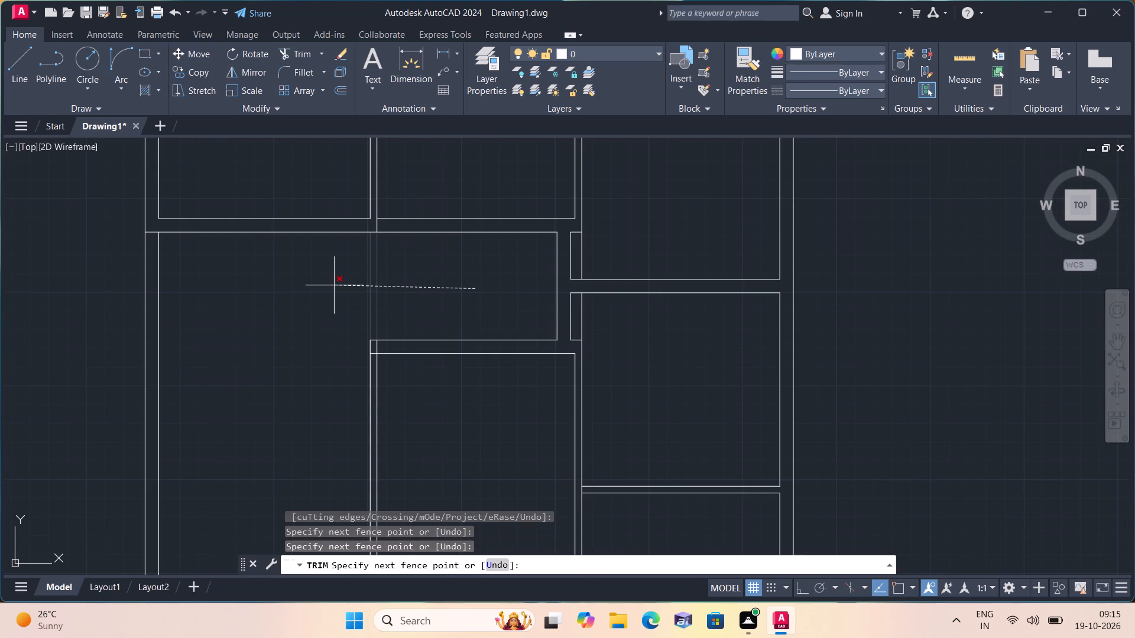
pyautogui.click(313, 285)
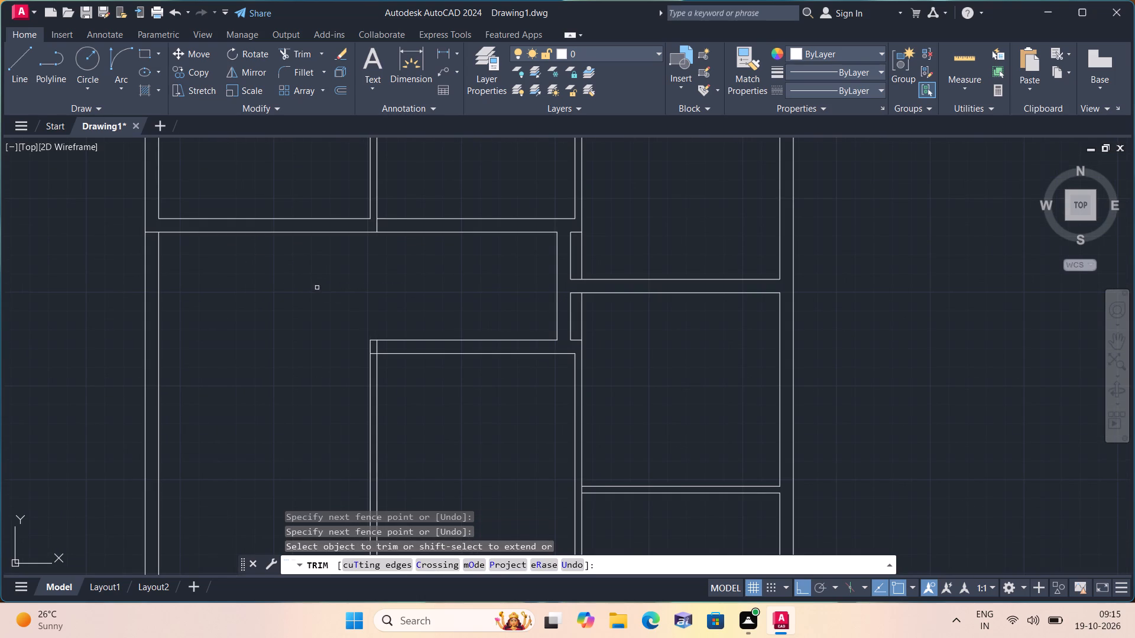
pyautogui.press('space')
# Offset the middle room's inner right wall line 4'3" leftward into the room.
pyautogui.write('off')
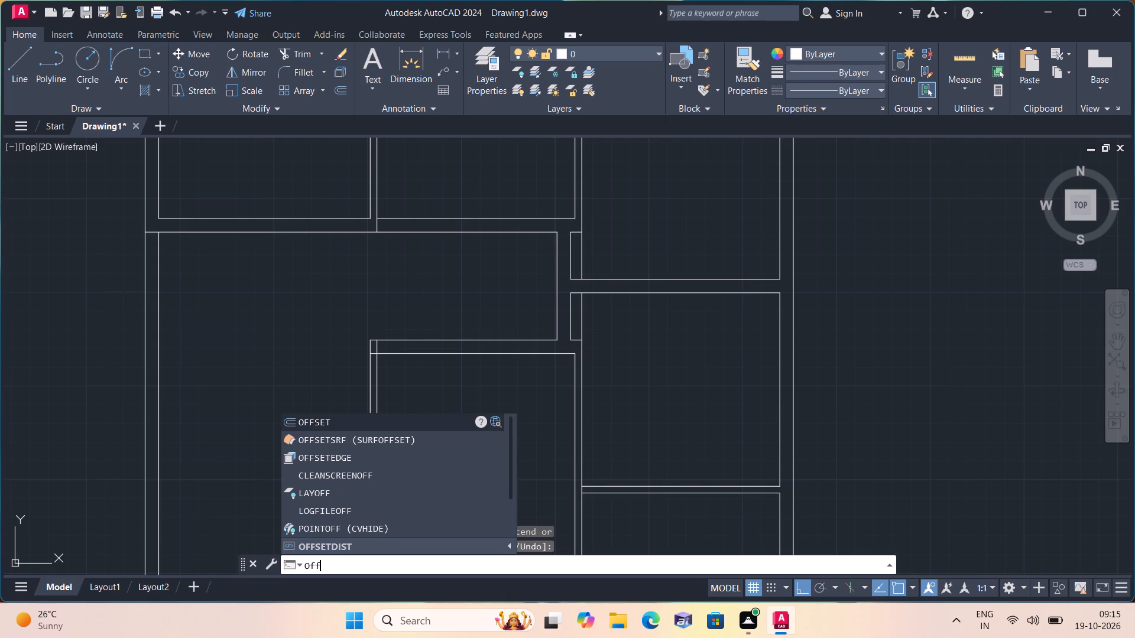
pyautogui.press('space')
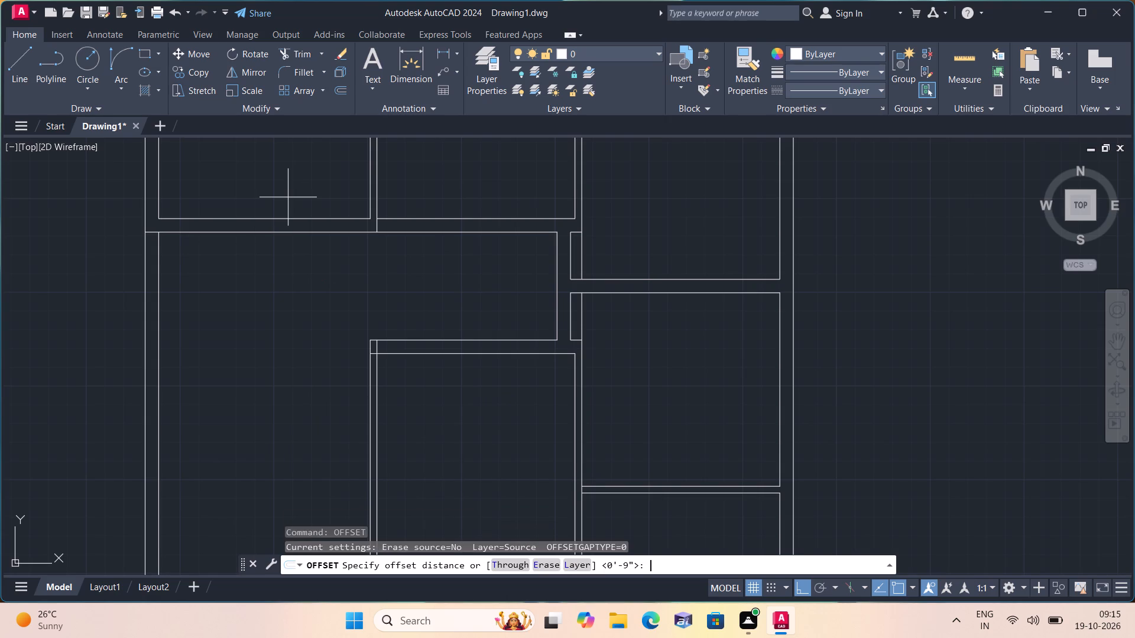
pyautogui.scroll(1, 288, 197)
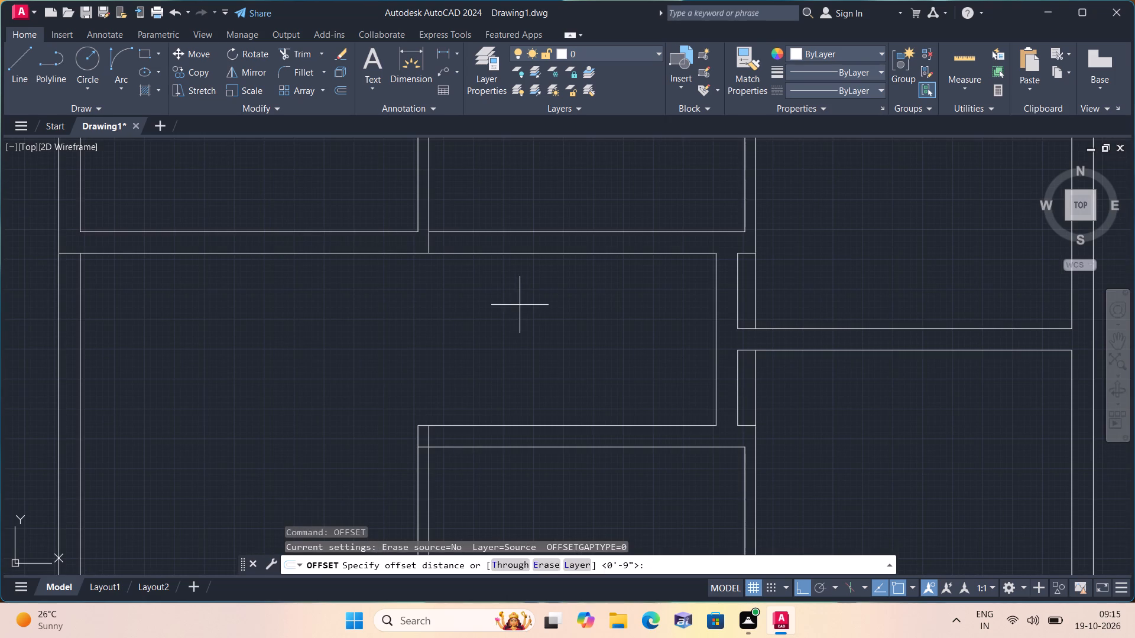
pyautogui.moveTo(503, 295); pyautogui.dragTo(444, 291, button='middle')
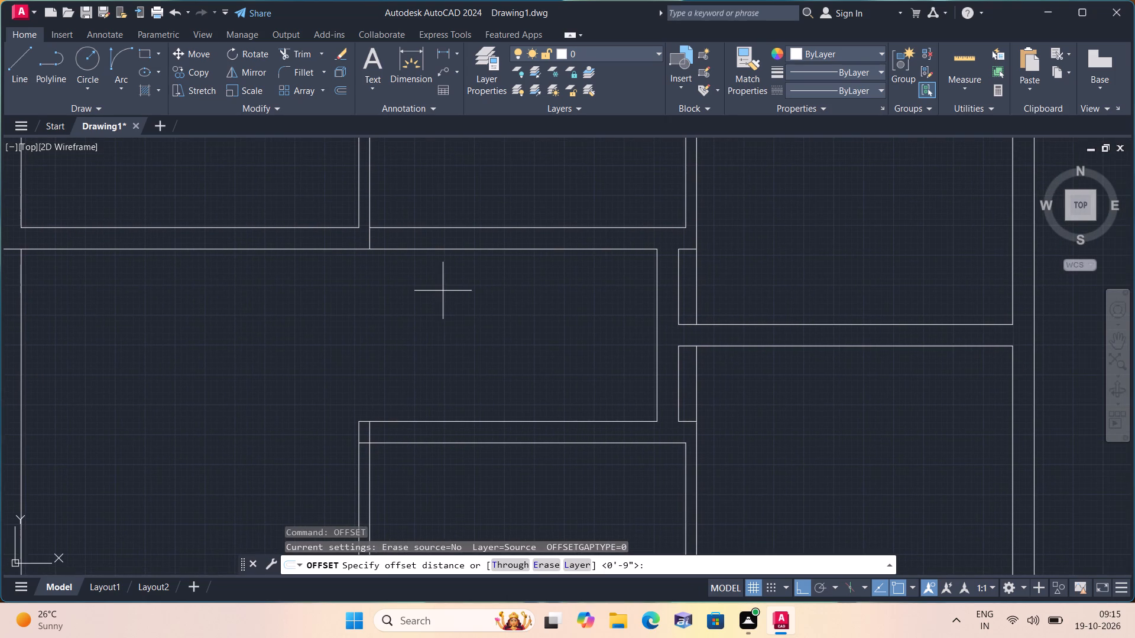
pyautogui.write('4\'3"')
pyautogui.press('space')
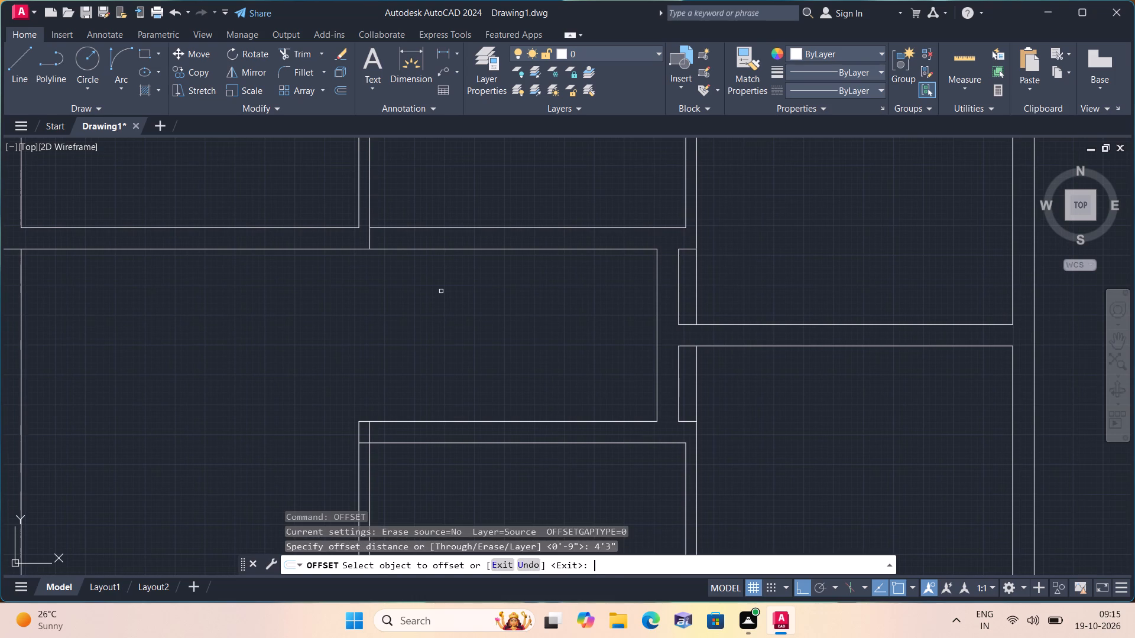
pyautogui.click(657, 369)
pyautogui.click(431, 351)
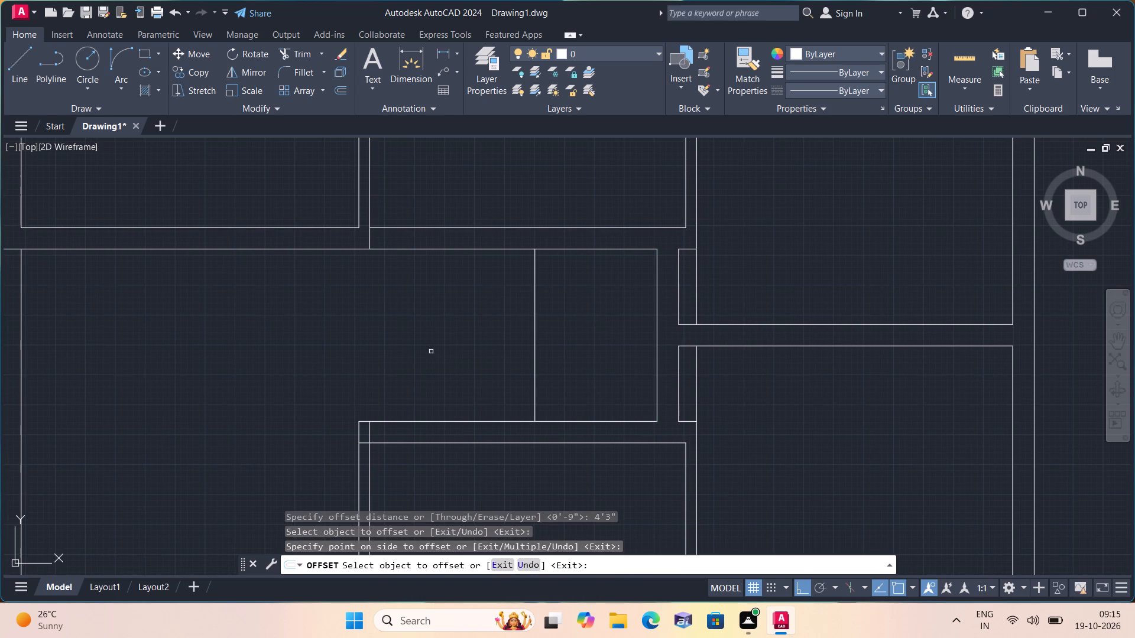
pyautogui.press('space')
# Offset the new vertical line in the middle room 9" leftward to form a wall.
pyautogui.press('space')
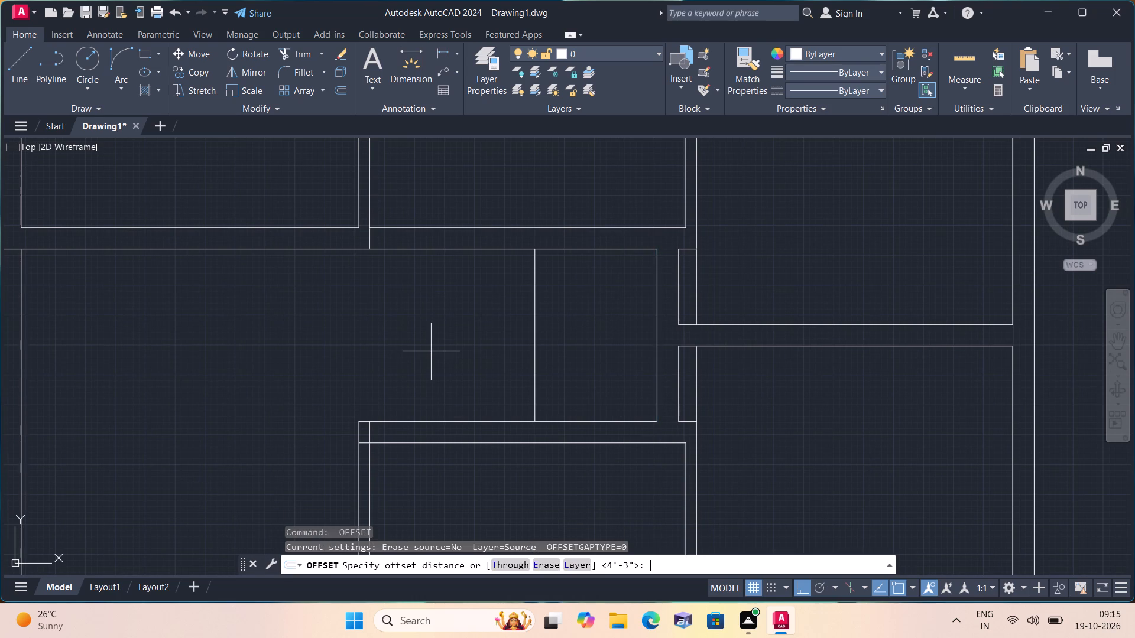
pyautogui.write('9"')
pyautogui.press('space')
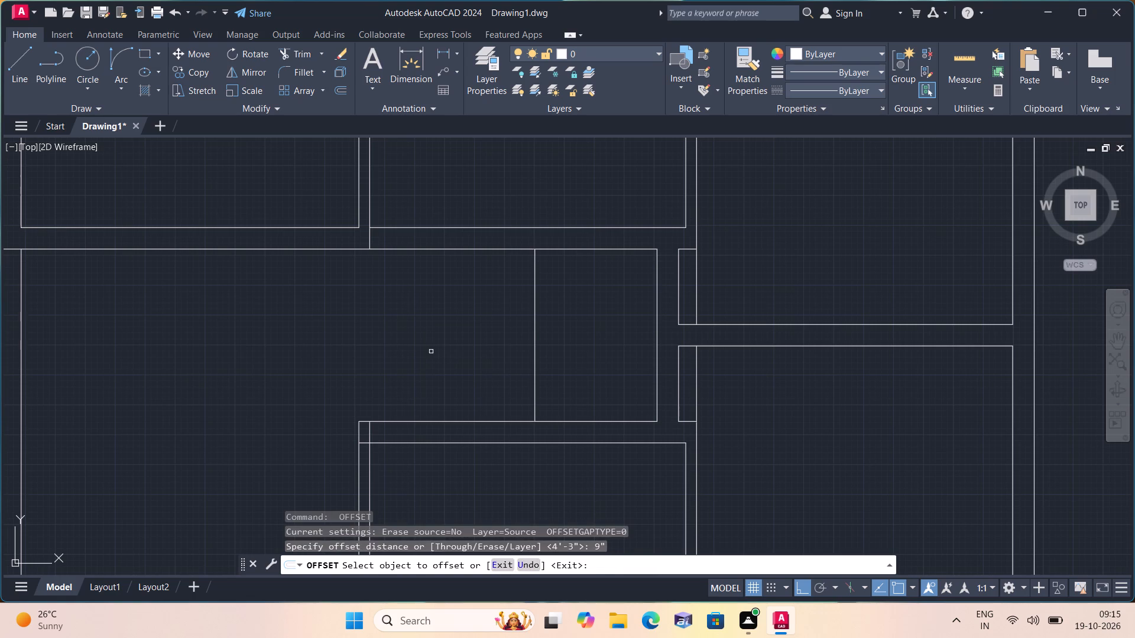
pyautogui.click(533, 373)
pyautogui.click(539, 380)
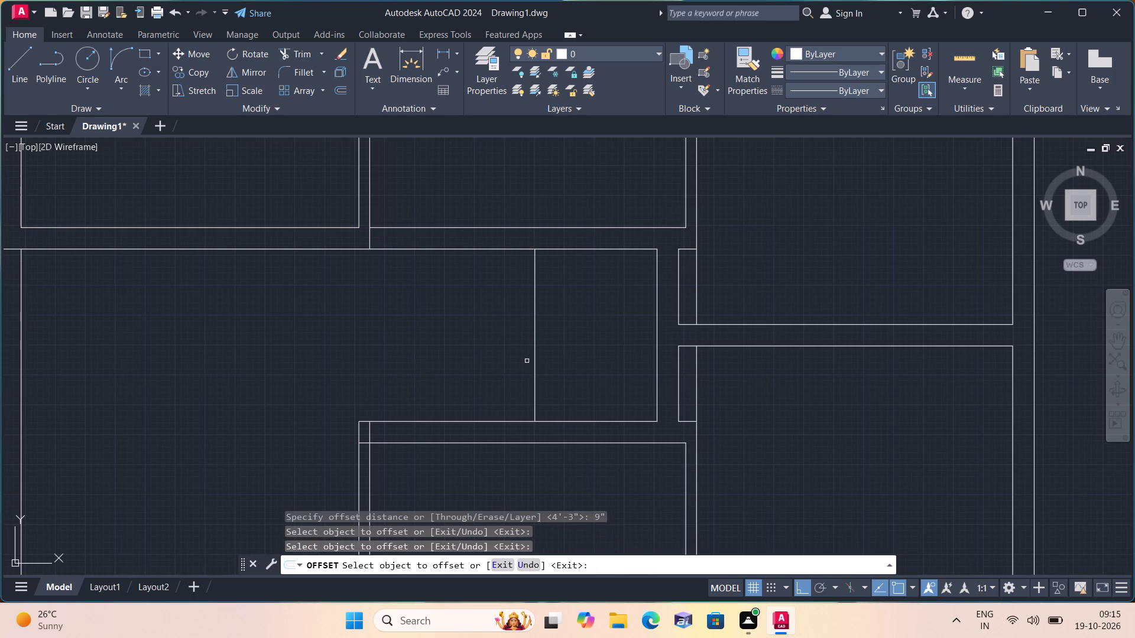
pyautogui.click(534, 367)
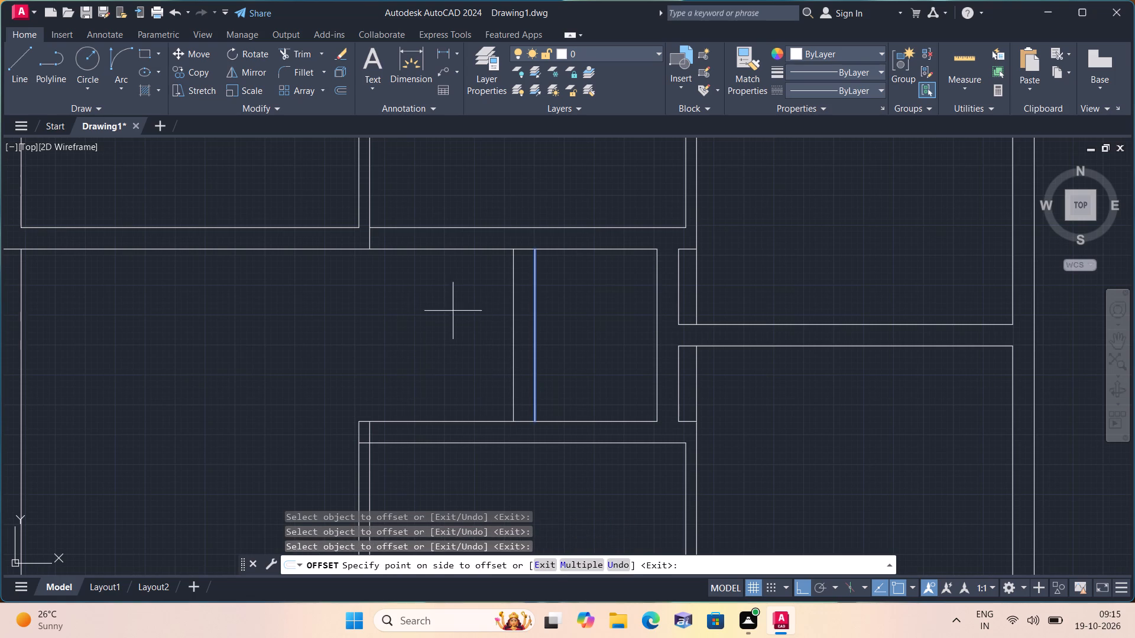
pyautogui.click(426, 304)
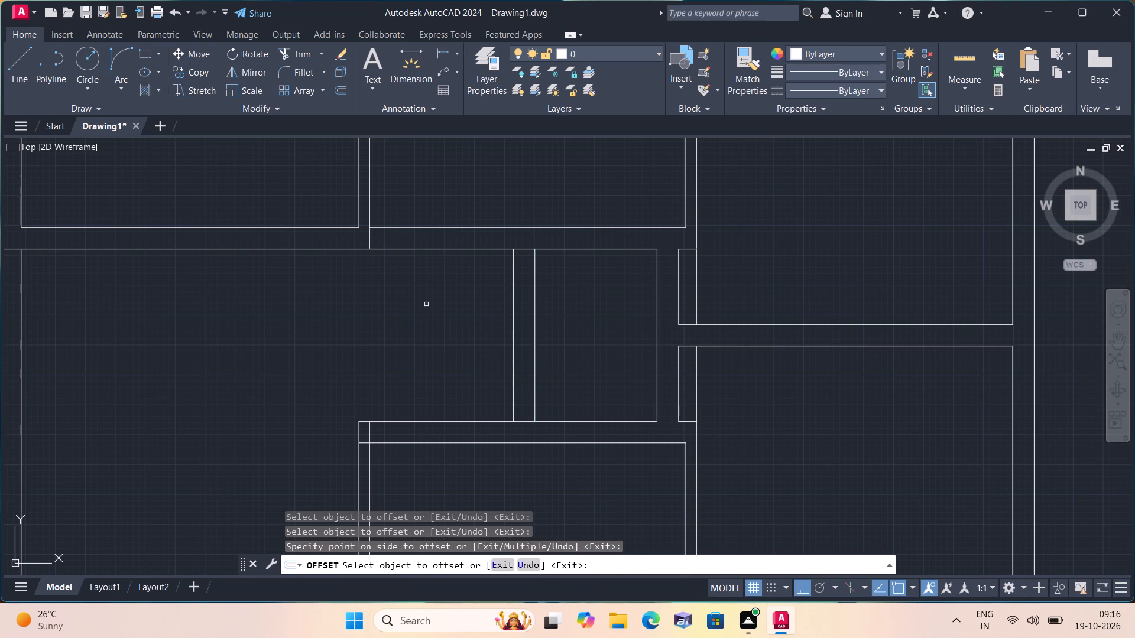
pyautogui.press('space')
# Draw a 2" jamb line from the partition's end along the wall above the middle room, continuing with a 2' vertical door leaf.
pyautogui.press('l')
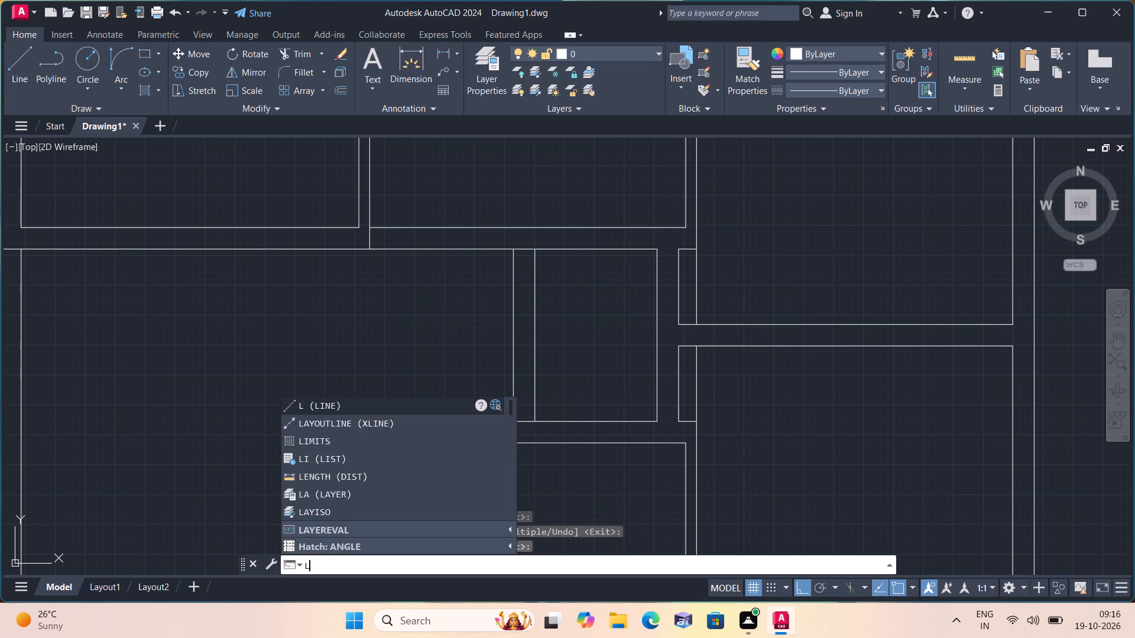
pyautogui.press('space')
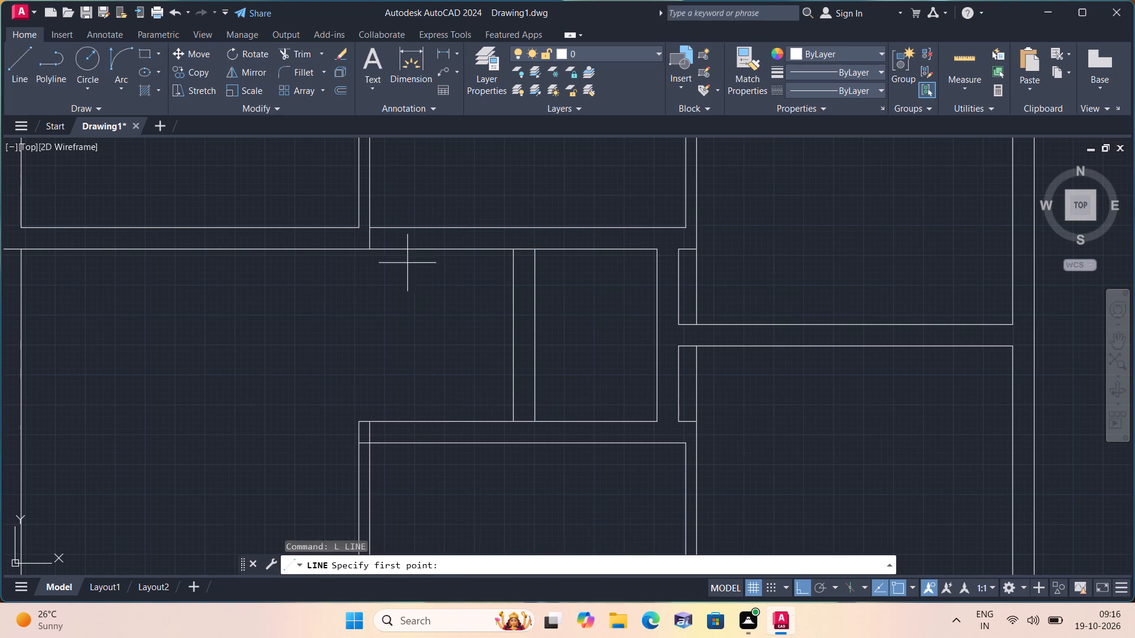
pyautogui.scroll(1, 375, 239)
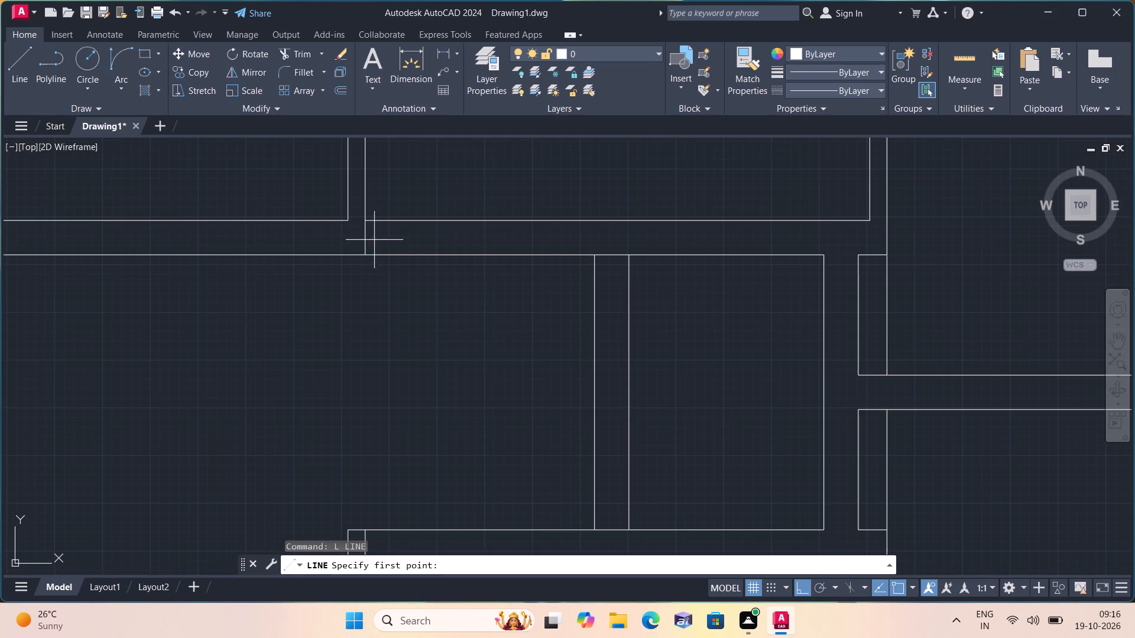
pyautogui.click(364, 252)
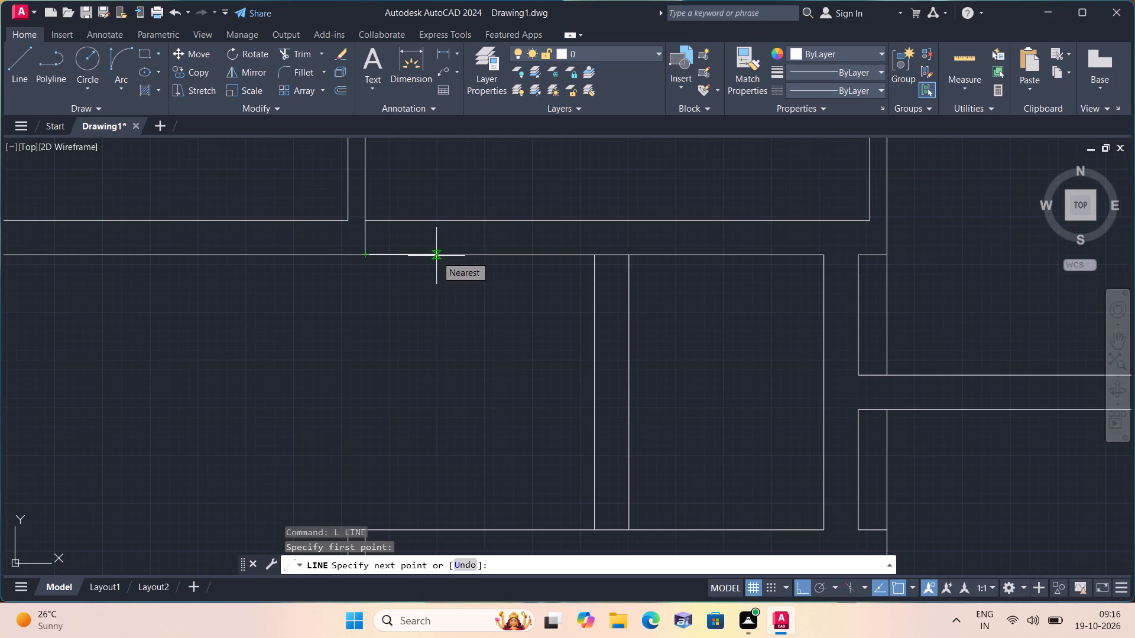
pyautogui.write('2"')
pyautogui.press('space')
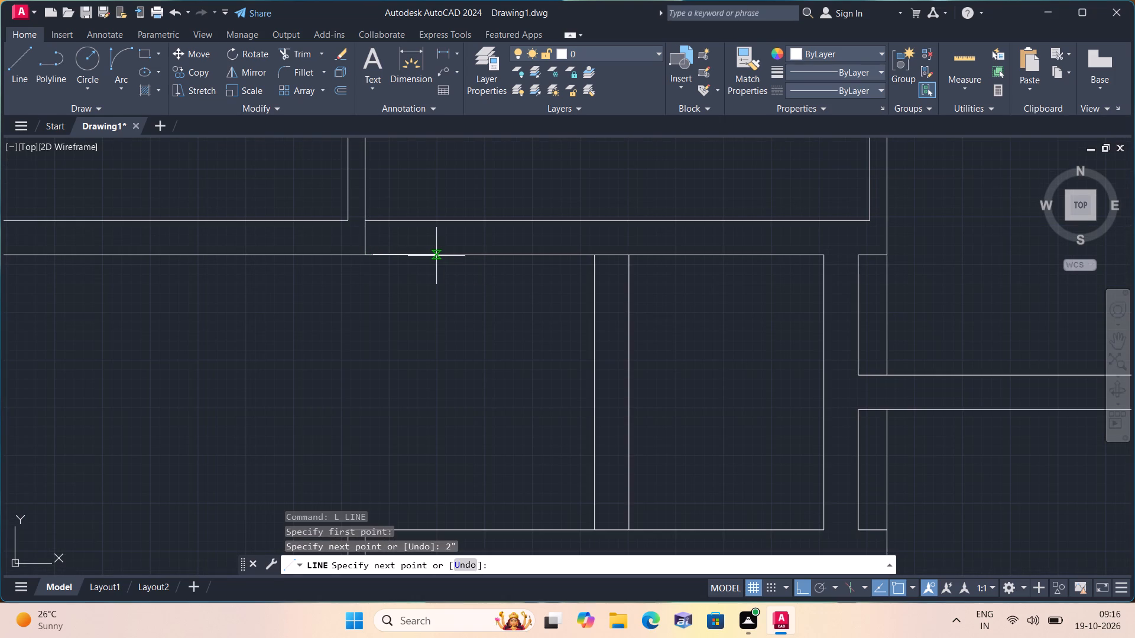
pyautogui.moveTo(398, 177); pyautogui.dragTo(363, 343, button='middle')
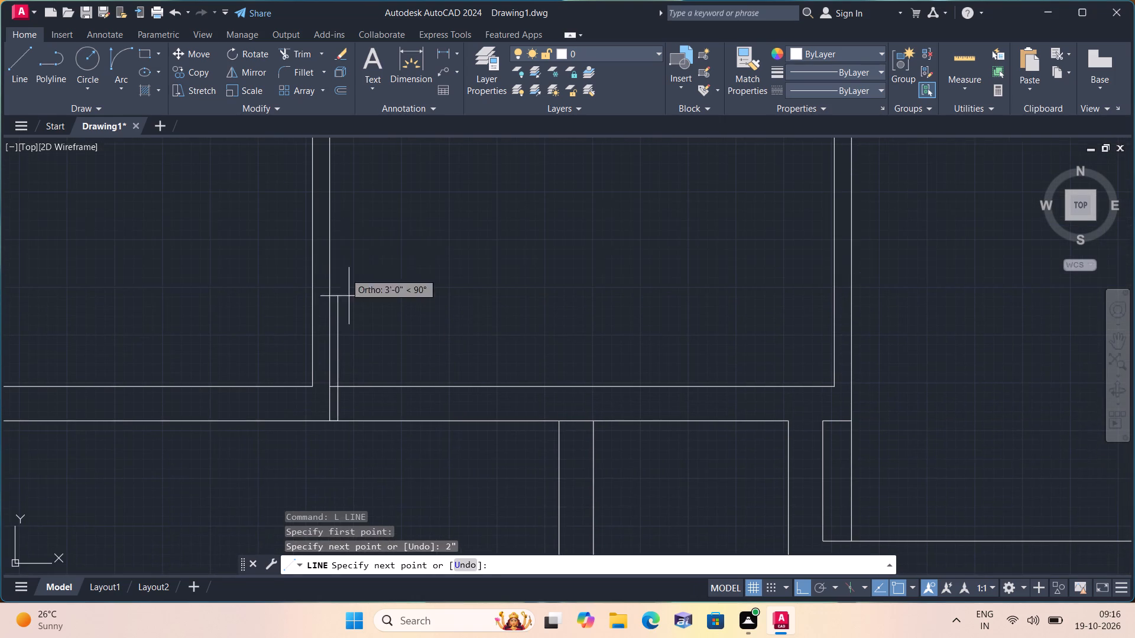
pyautogui.write("2'")
pyautogui.press('space')
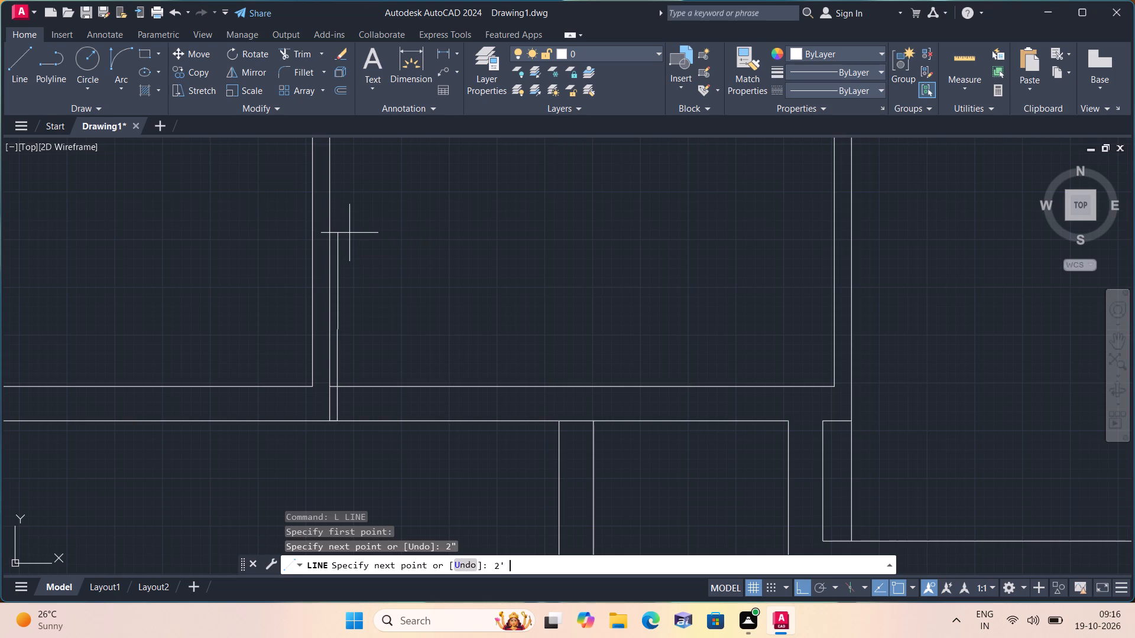
pyautogui.press('Escape')
# From the door leaf's base, draw 2' along the wall line, 2" more, and a jamb line up across the wall.
pyautogui.press('space')
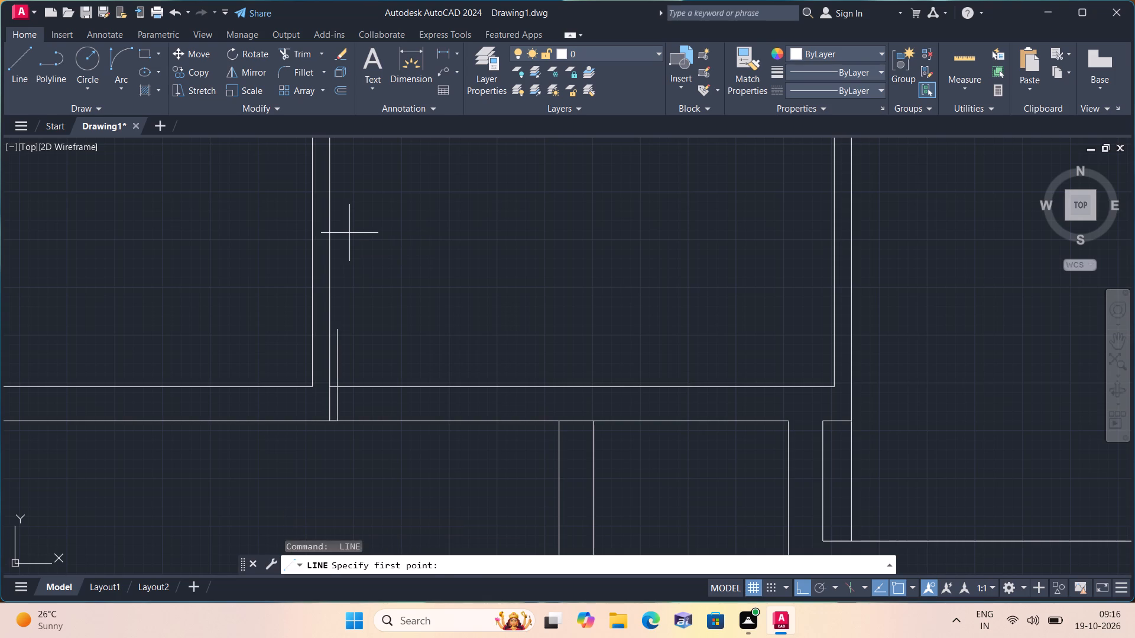
pyautogui.click(337, 419)
pyautogui.write("2'")
pyautogui.press('space')
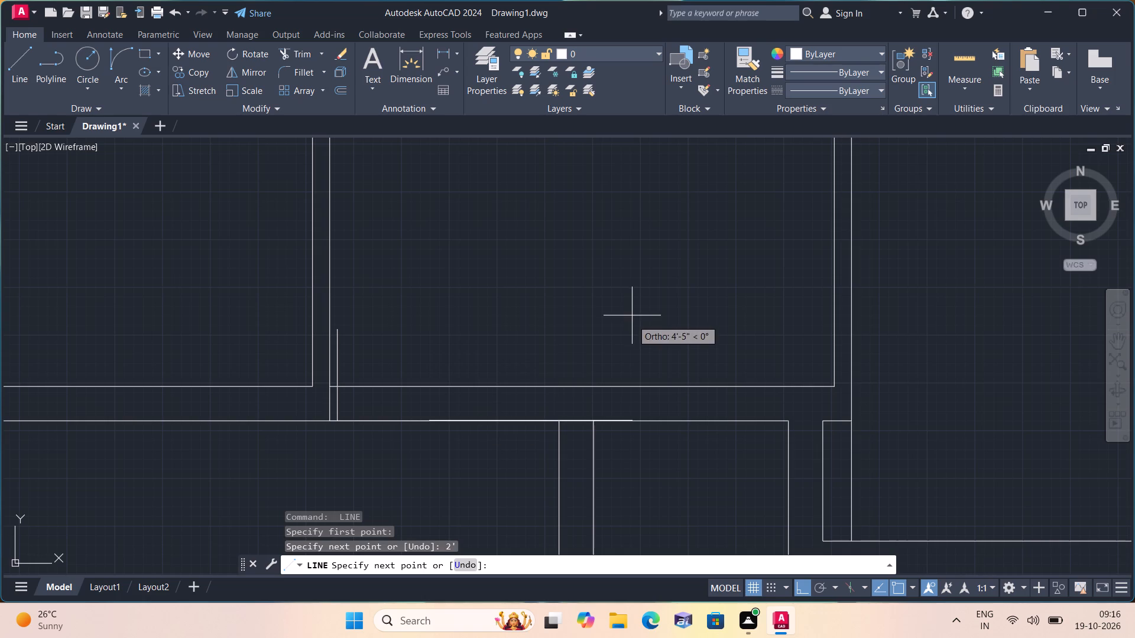
pyautogui.write('2"')
pyautogui.press('space')
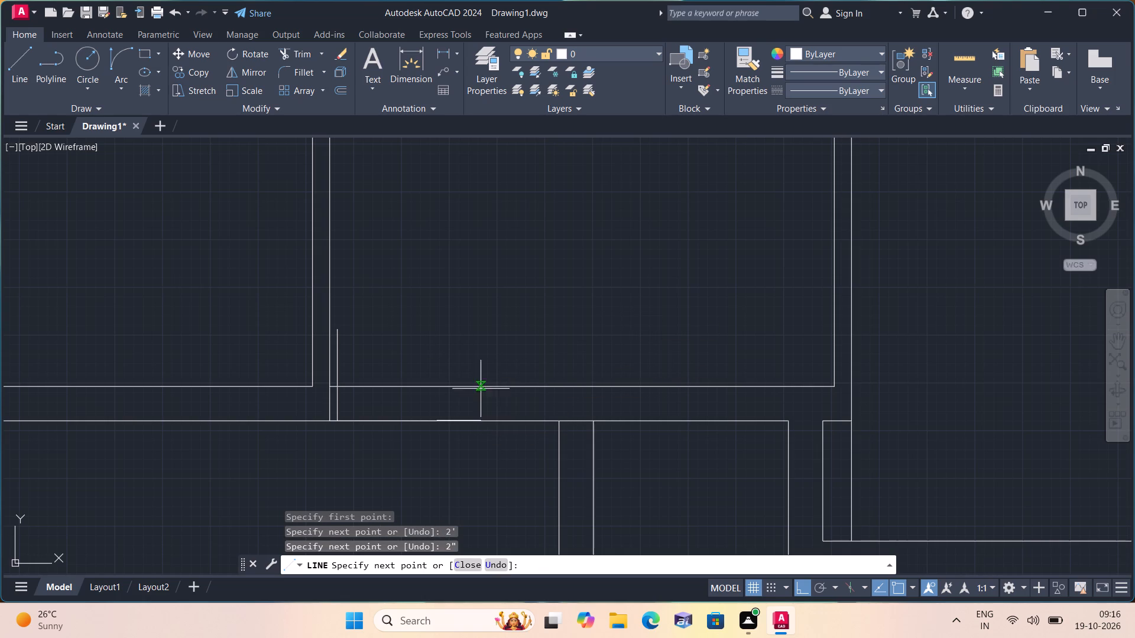
pyautogui.click(440, 386)
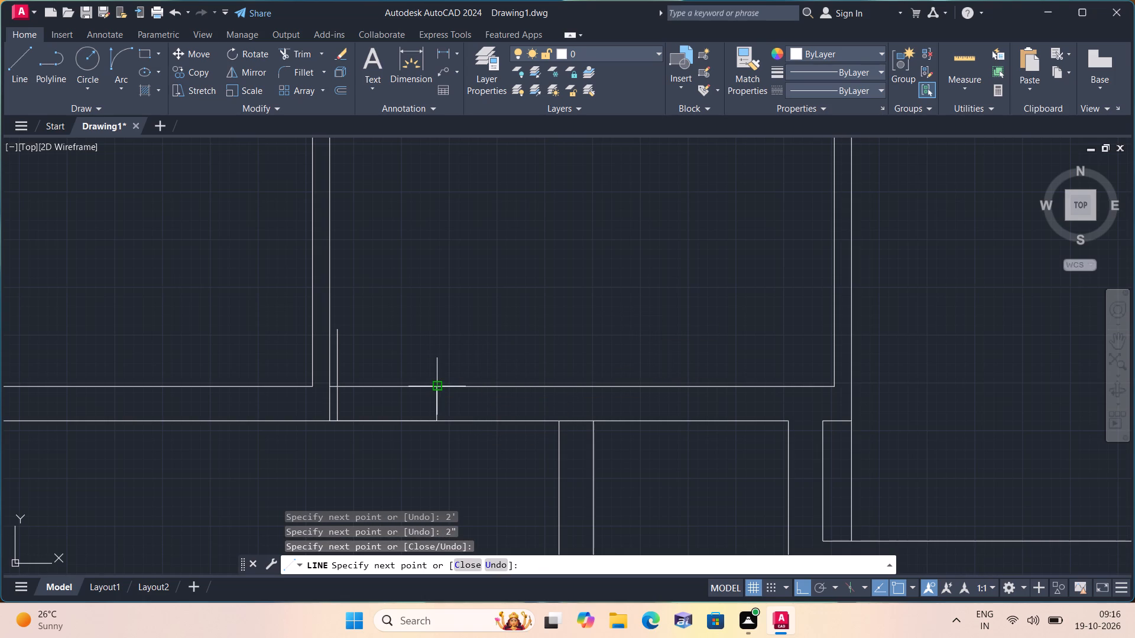
pyautogui.press('space')
# Trim the wall lines between the door jambs and the short leftover wall piece beside the door leaf.
pyautogui.write('trim')
pyautogui.press('space')
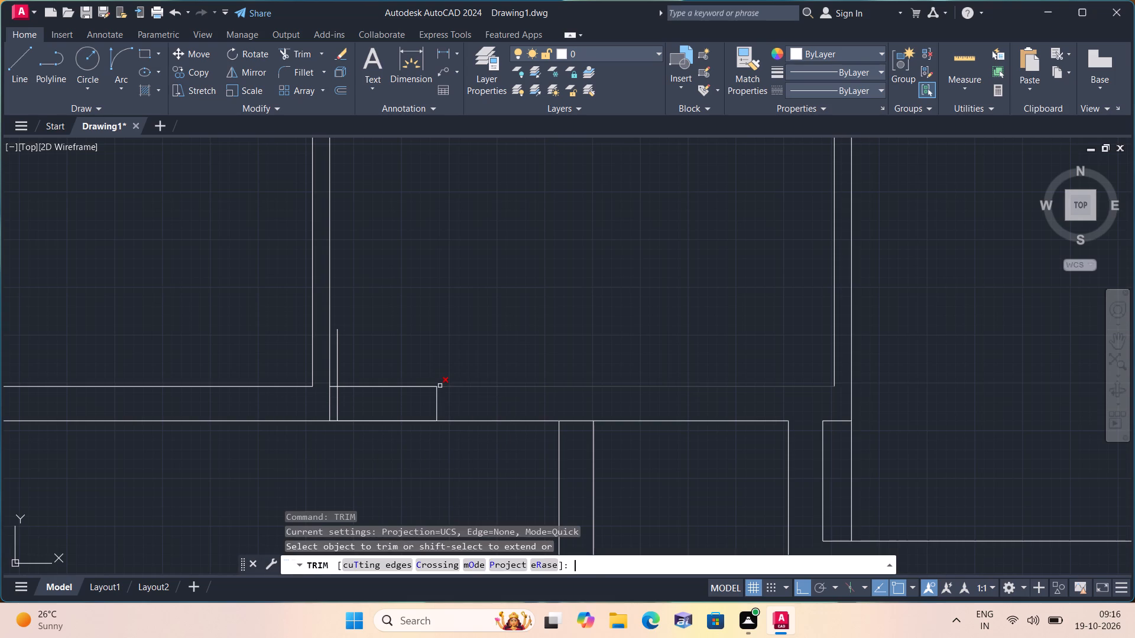
pyautogui.moveTo(403, 317); pyautogui.dragTo(373, 466)
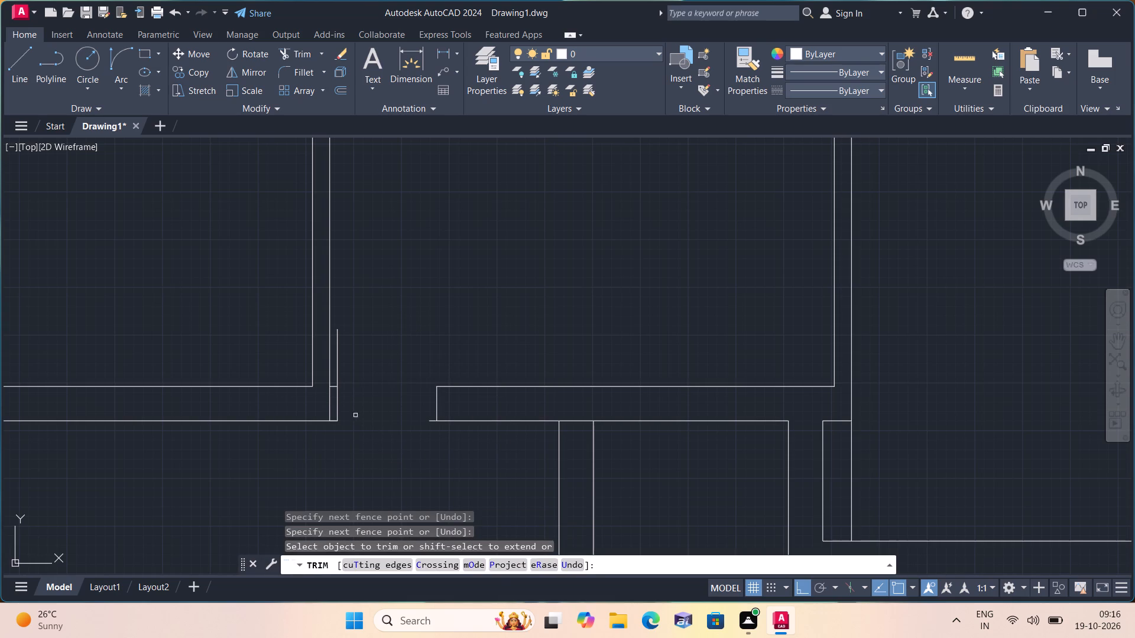
pyautogui.scroll(2, 330, 391)
pyautogui.click(339, 379)
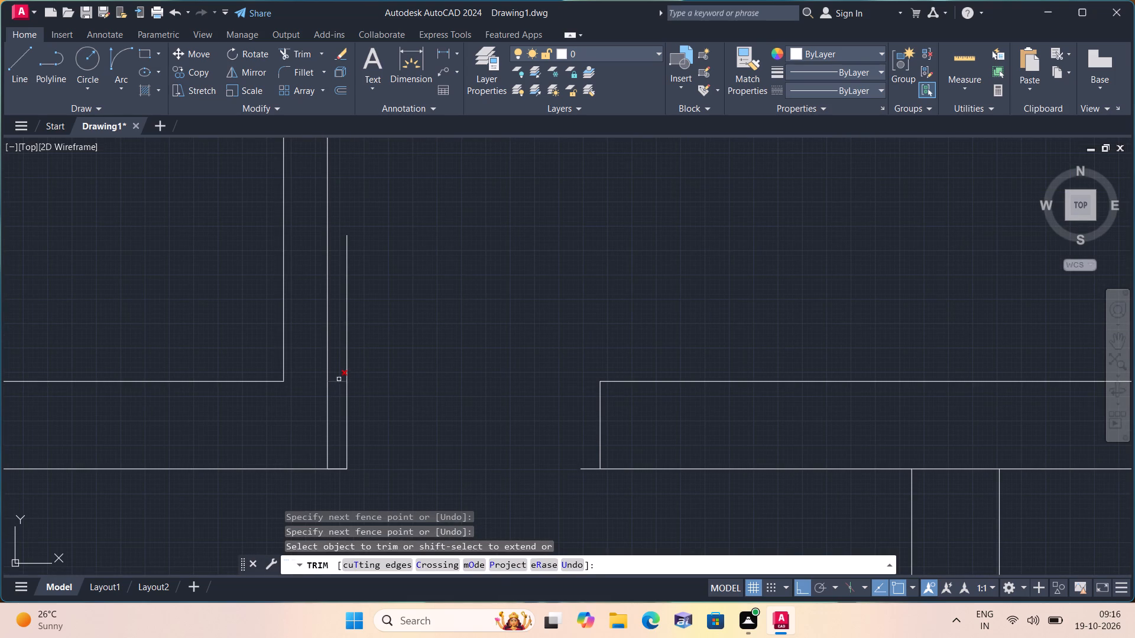
pyautogui.click(338, 467)
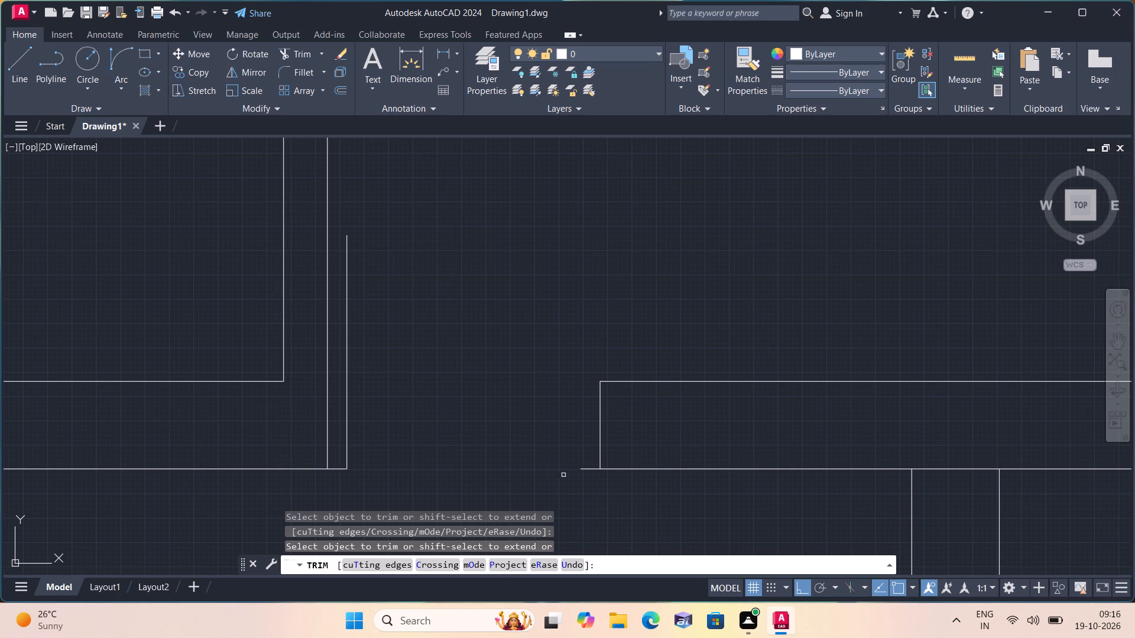
# Trim the horizontal wall lines crossing both ends of the new 9" wall in the middle room.
pyautogui.scroll(-2, 524, 444)
pyautogui.moveTo(515, 435); pyautogui.dragTo(451, 323, button='middle')
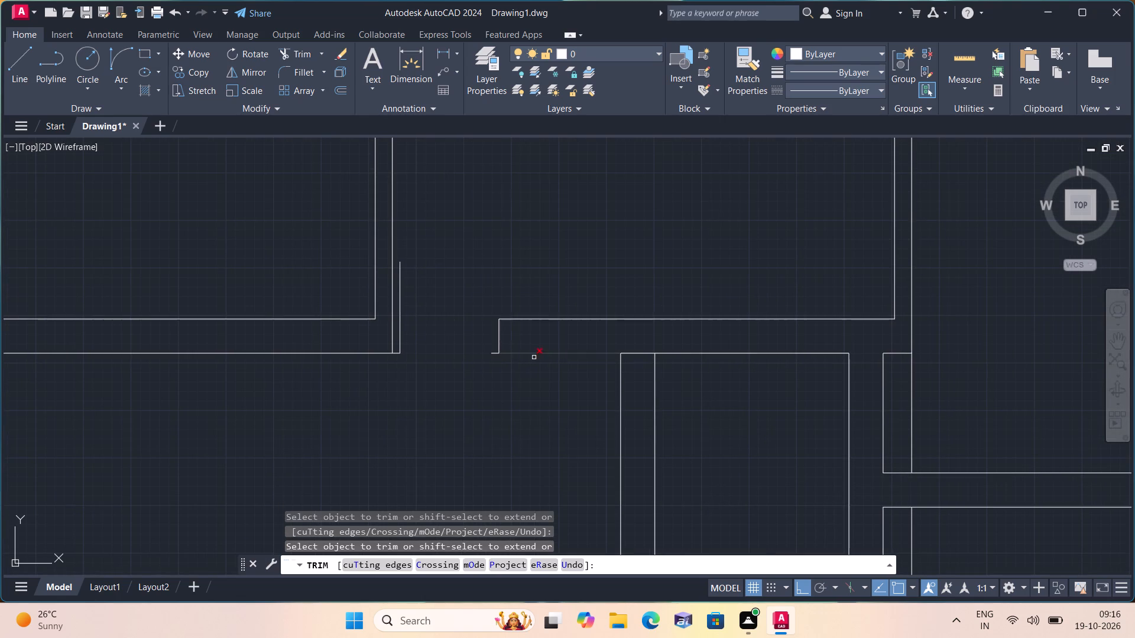
pyautogui.click(642, 353)
pyautogui.scroll(-1, 642, 353)
pyautogui.moveTo(647, 448); pyautogui.dragTo(644, 442, button='middle')
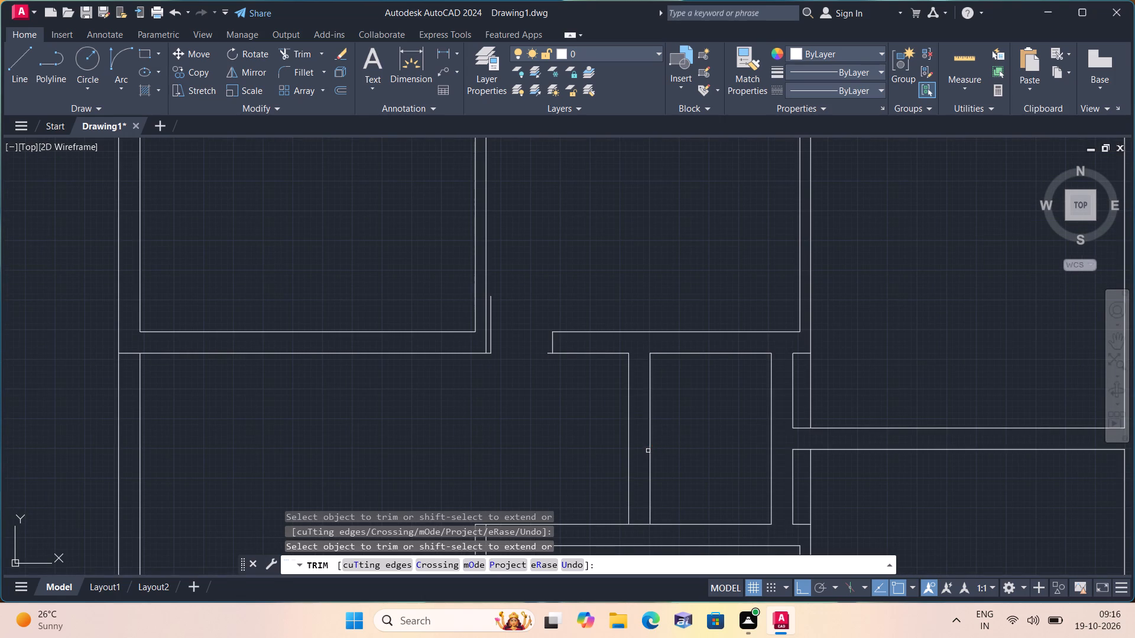
pyautogui.moveTo(644, 442); pyautogui.dragTo(638, 341, button='middle')
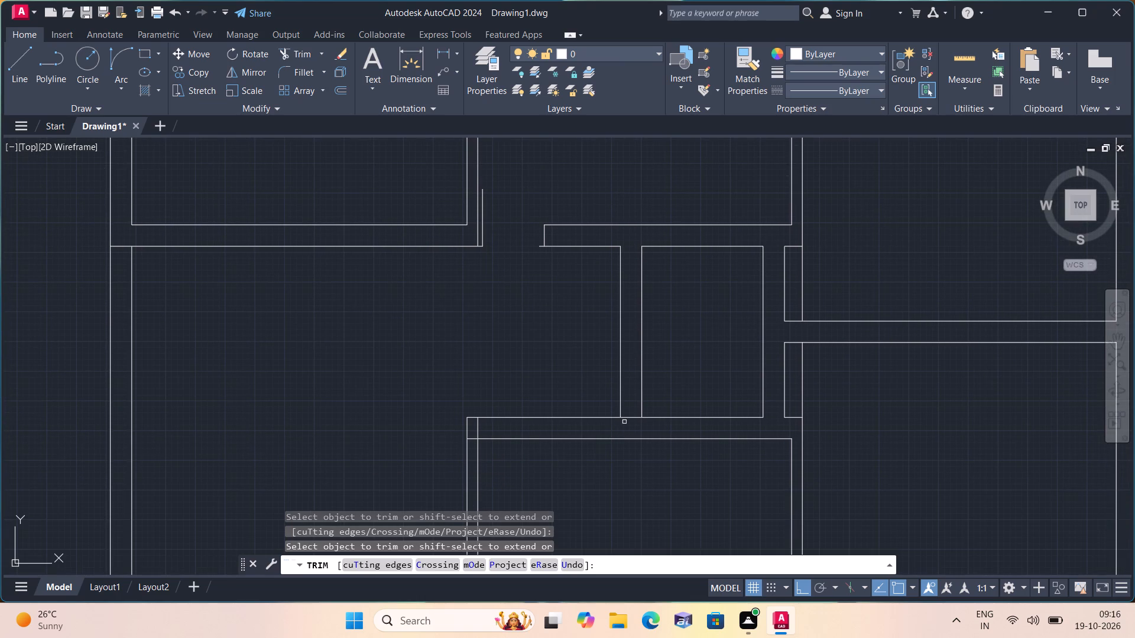
pyautogui.click(635, 416)
pyautogui.press('space')
# Draw a threshold line across the door opening from the leaf's base to the wall line's end at the opposite jamb.
pyautogui.write('l')
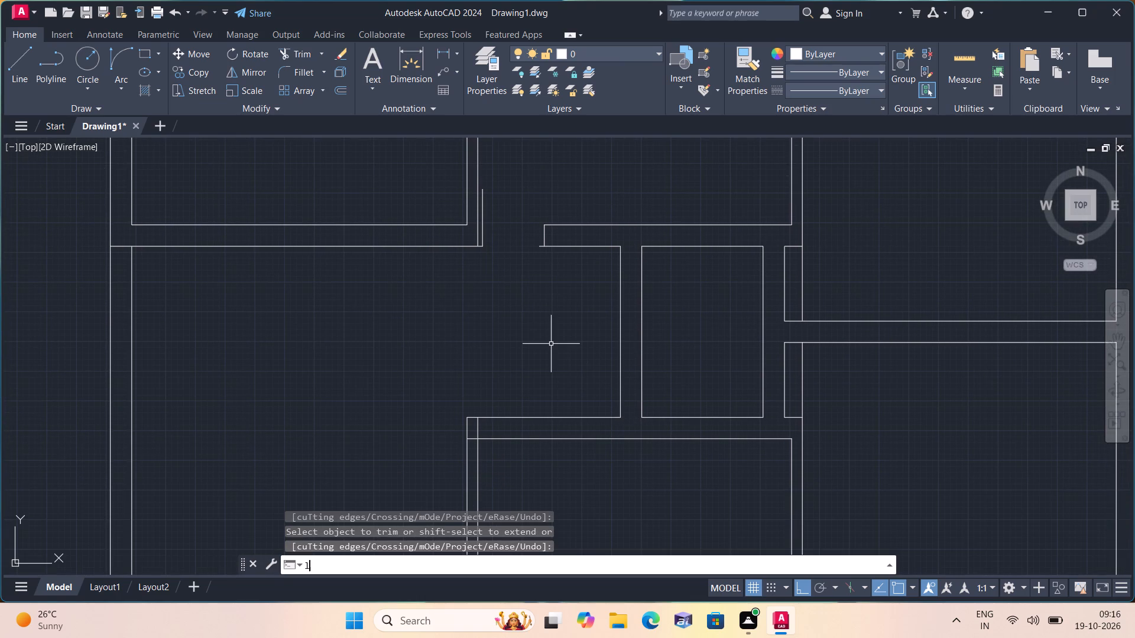
pyautogui.press('space')
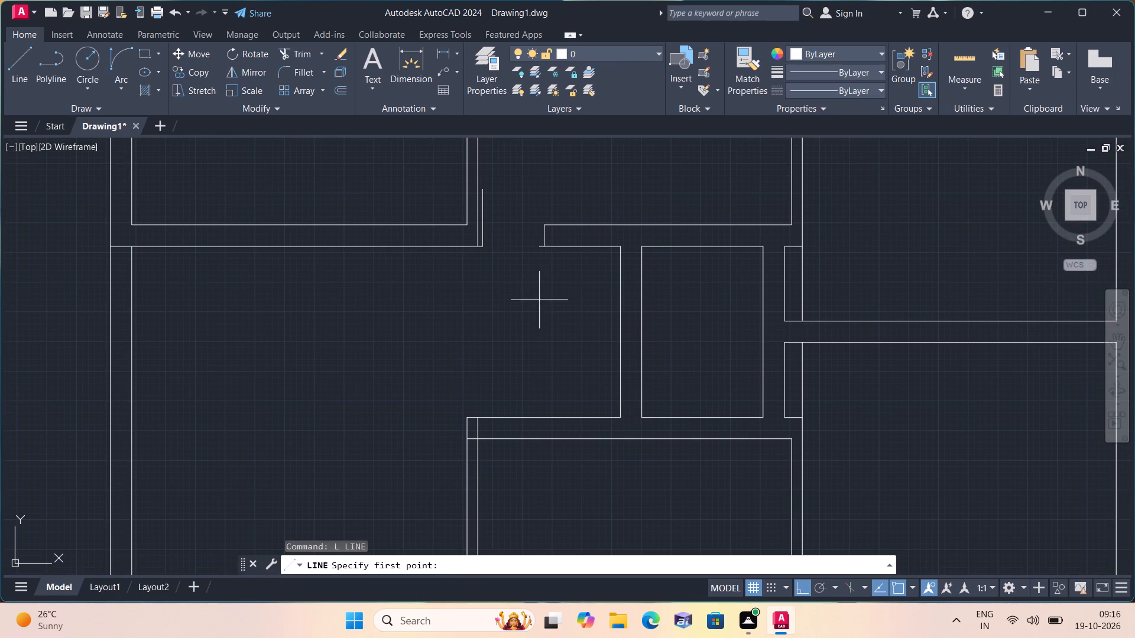
pyautogui.scroll(2, 517, 263)
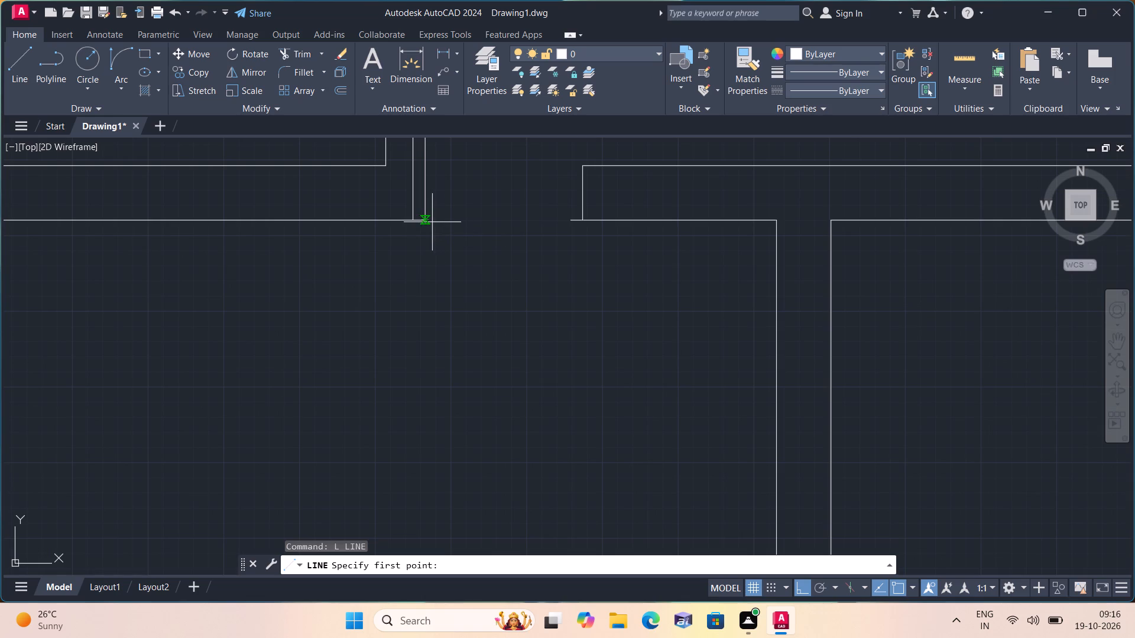
pyautogui.click(432, 222)
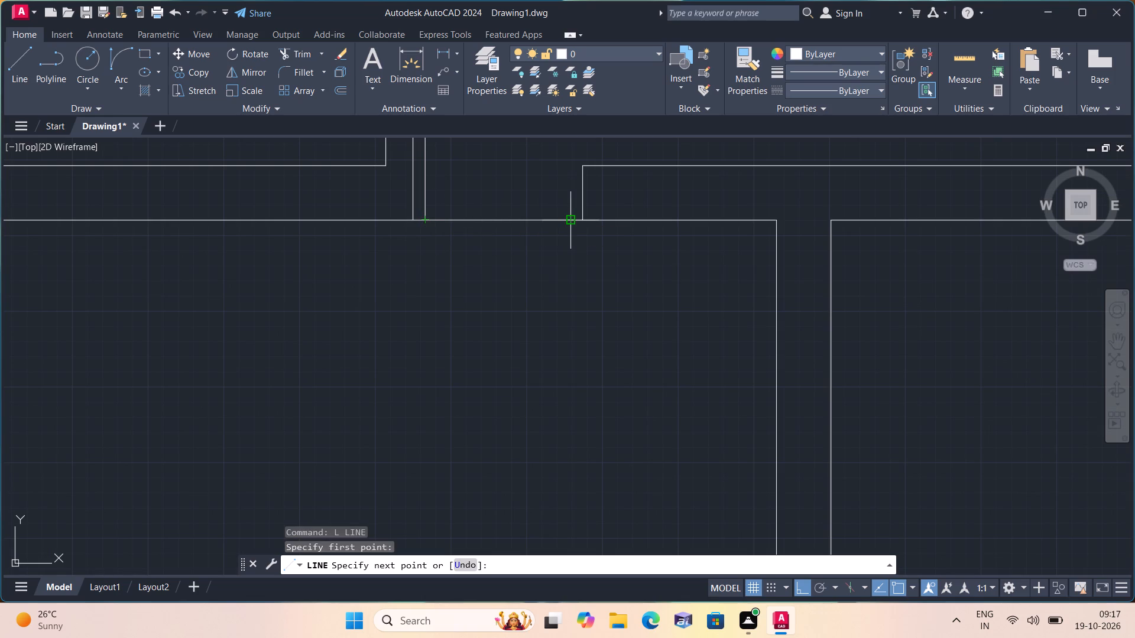
pyautogui.click(570, 222)
pyautogui.press('space')
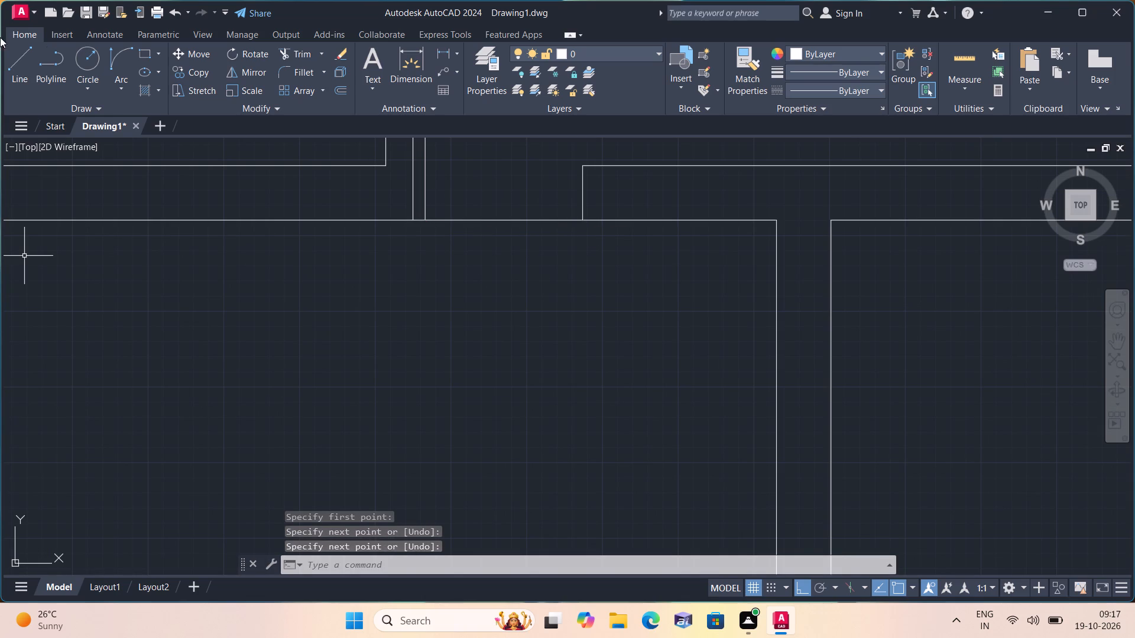
# Draw the door swing with a Start, End, Direction arc from the leaf's upper end to the opposite jamb's 2" mark.
pyautogui.click(113, 84)
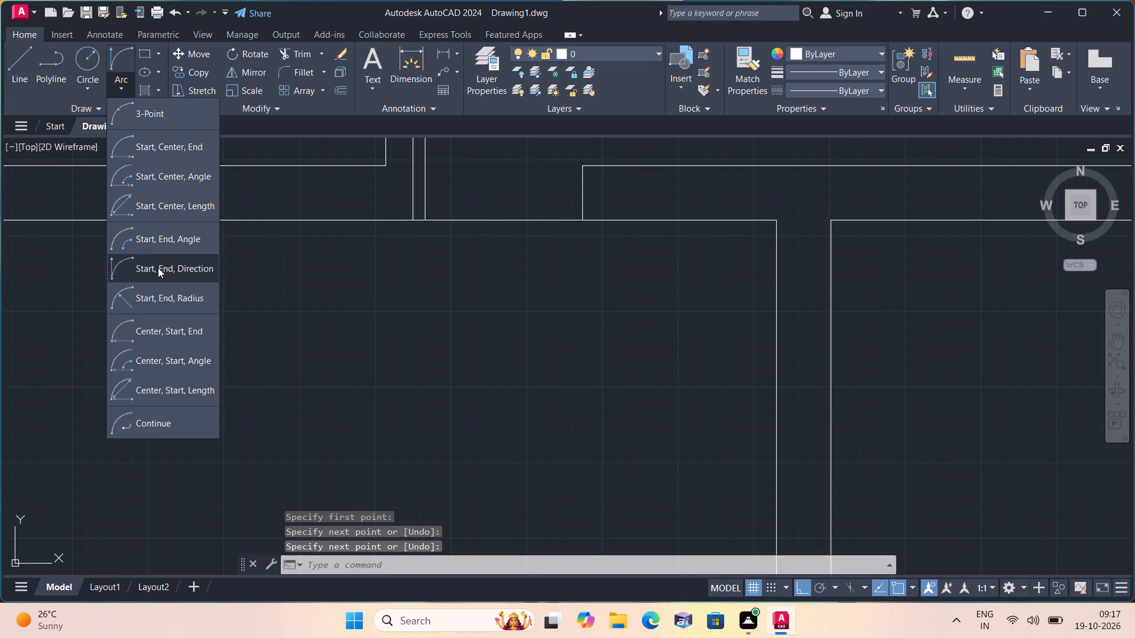
pyautogui.click(158, 264)
pyautogui.moveTo(508, 311); pyautogui.dragTo(512, 422, button='middle')
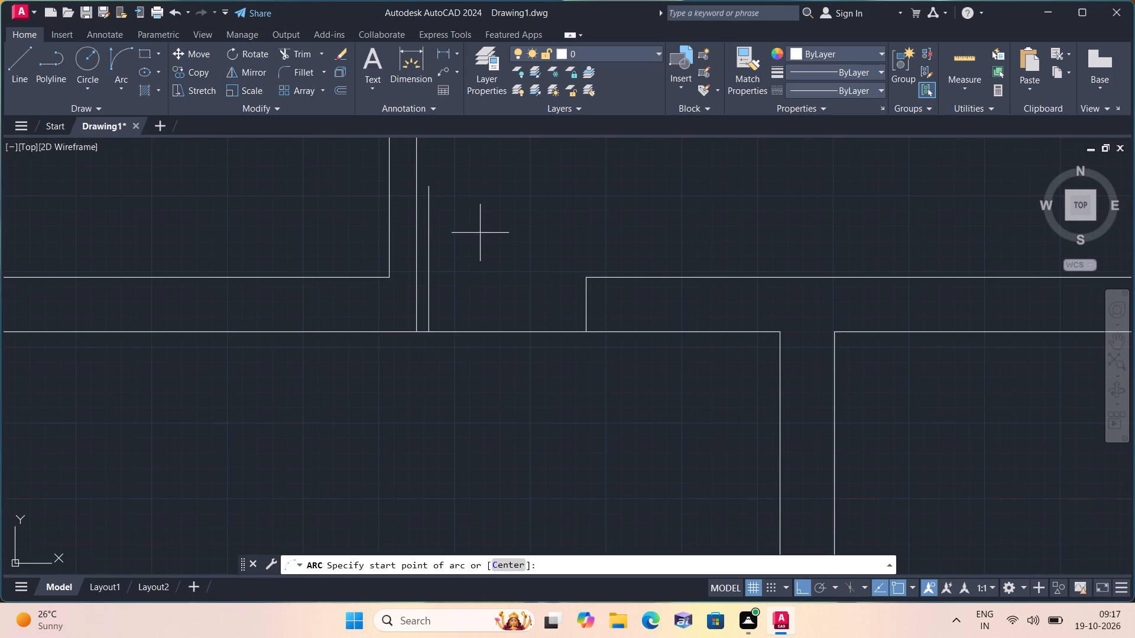
pyautogui.click(425, 185)
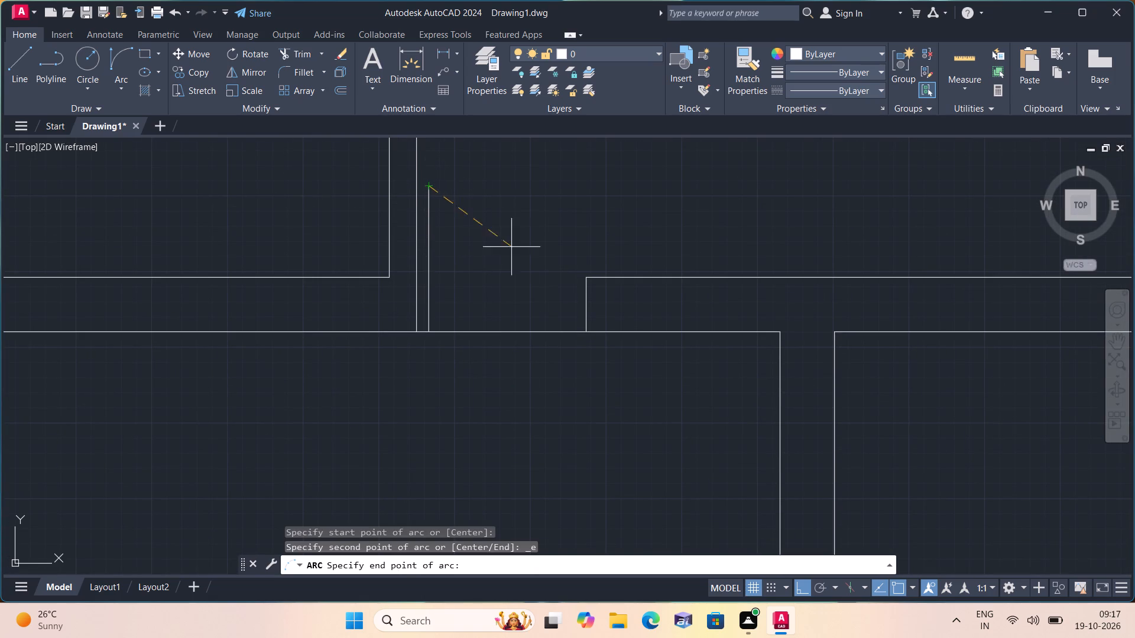
pyautogui.click(572, 332)
pyautogui.click(572, 233)
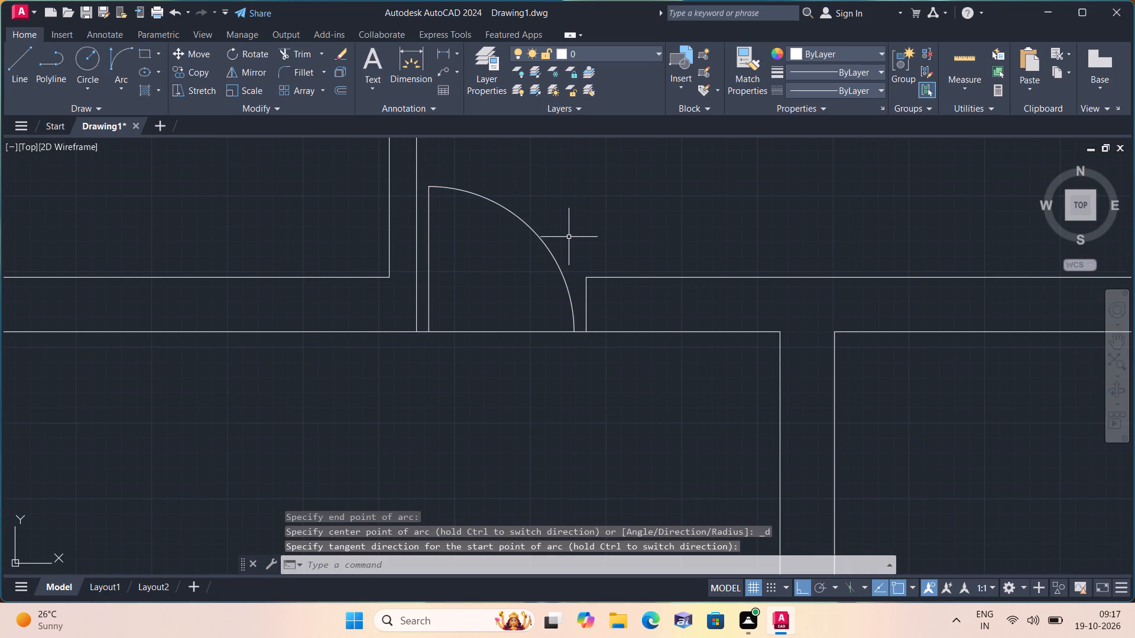
# Draw a reference line straight across the middle room's new 9" wall, starting from the midpoint of its outer face.
pyautogui.scroll(-3, 567, 263)
pyautogui.moveTo(584, 302); pyautogui.dragTo(514, 261, button='middle')
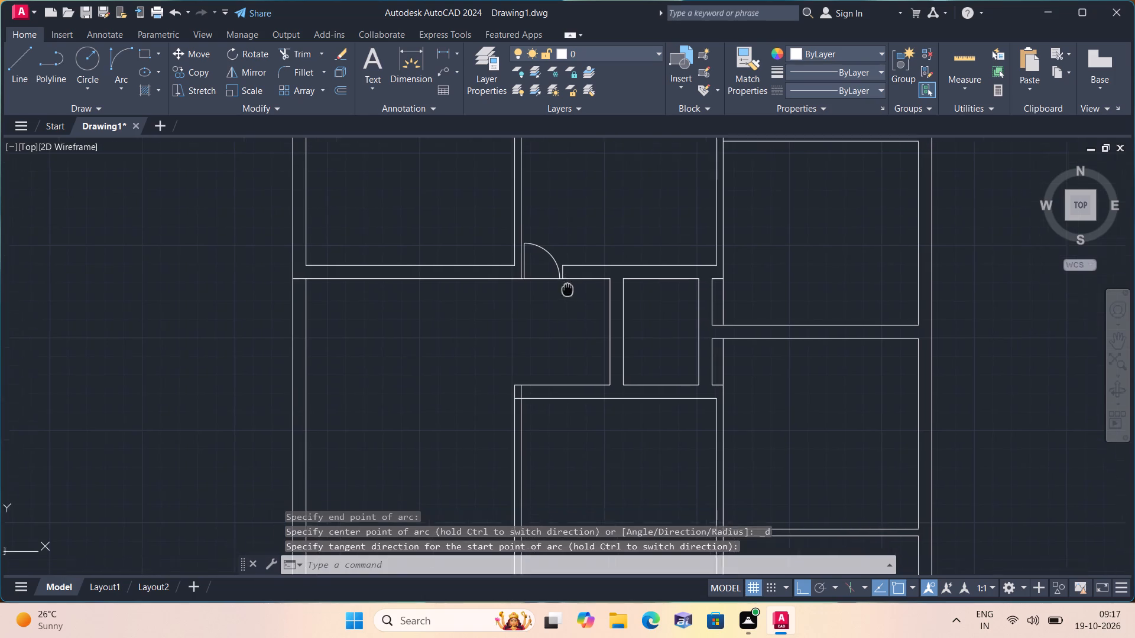
pyautogui.moveTo(514, 261); pyautogui.dragTo(452, 252, button='middle')
pyautogui.write('l')
pyautogui.press('space')
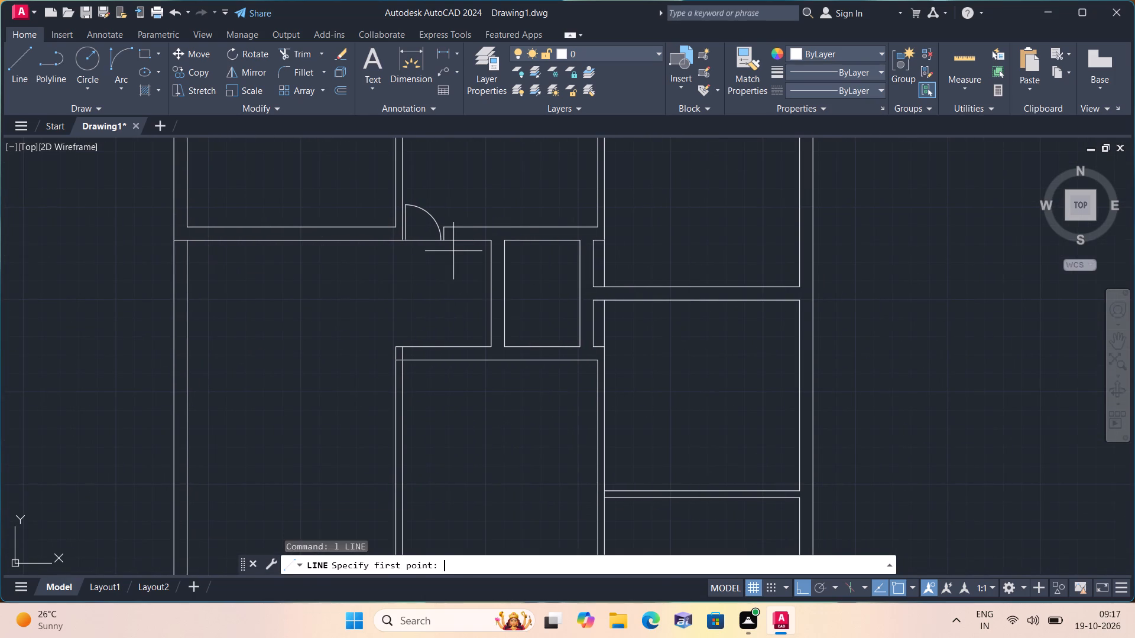
pyautogui.click(490, 295)
pyautogui.click(505, 295)
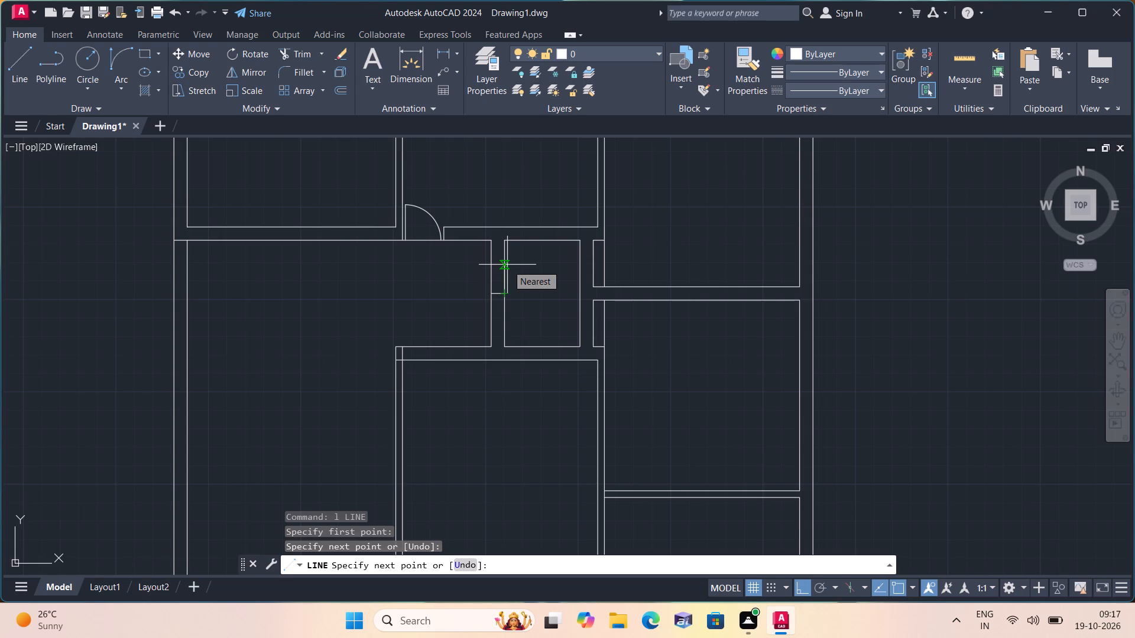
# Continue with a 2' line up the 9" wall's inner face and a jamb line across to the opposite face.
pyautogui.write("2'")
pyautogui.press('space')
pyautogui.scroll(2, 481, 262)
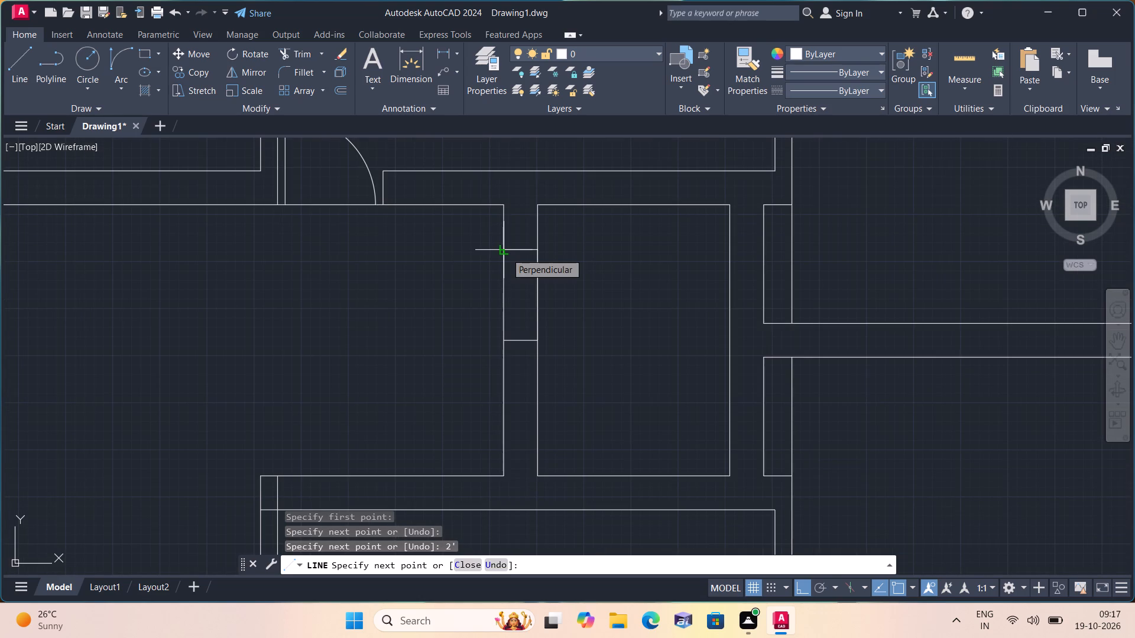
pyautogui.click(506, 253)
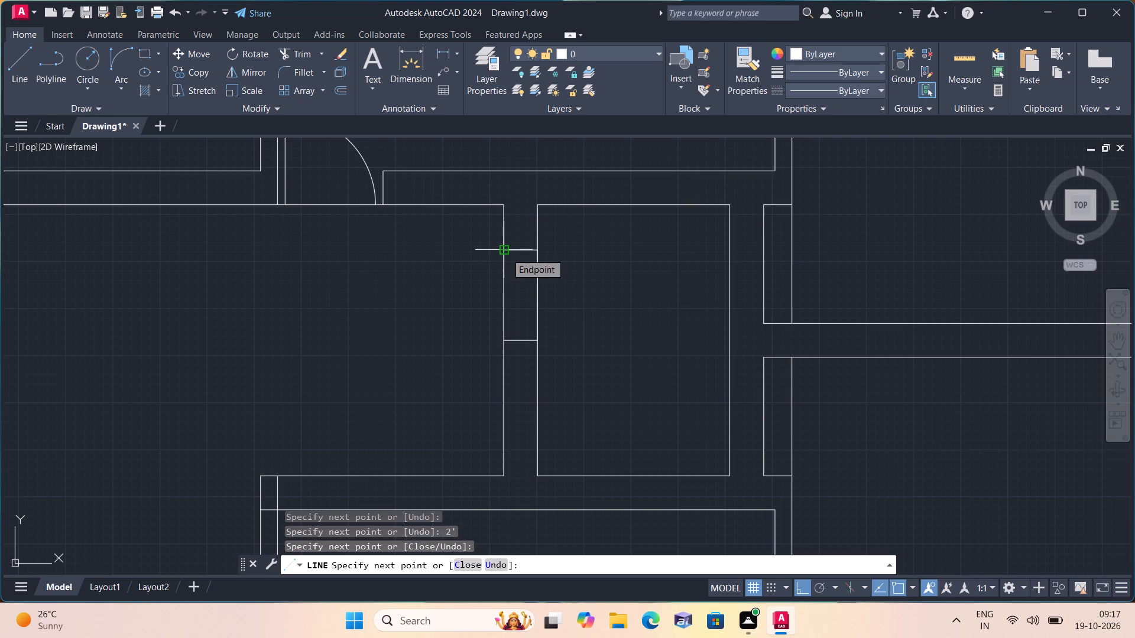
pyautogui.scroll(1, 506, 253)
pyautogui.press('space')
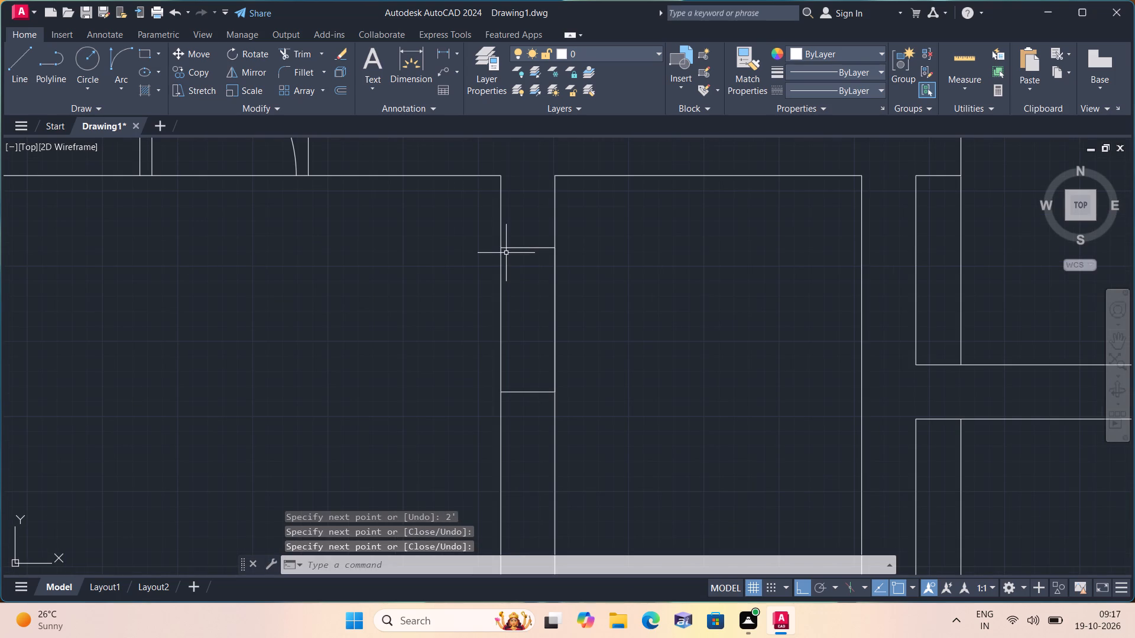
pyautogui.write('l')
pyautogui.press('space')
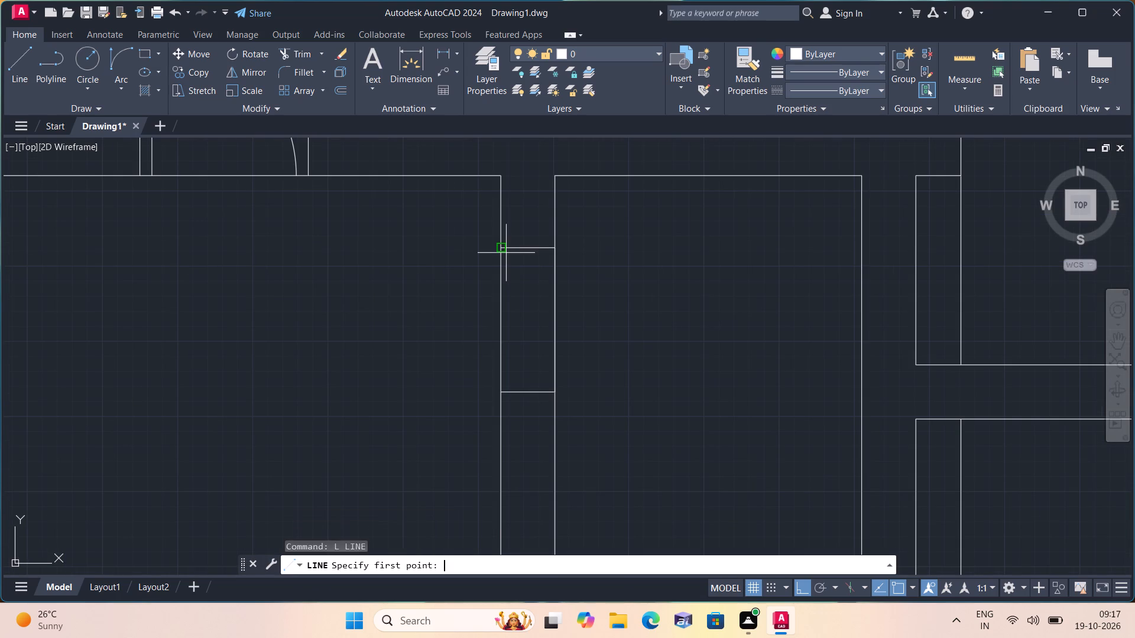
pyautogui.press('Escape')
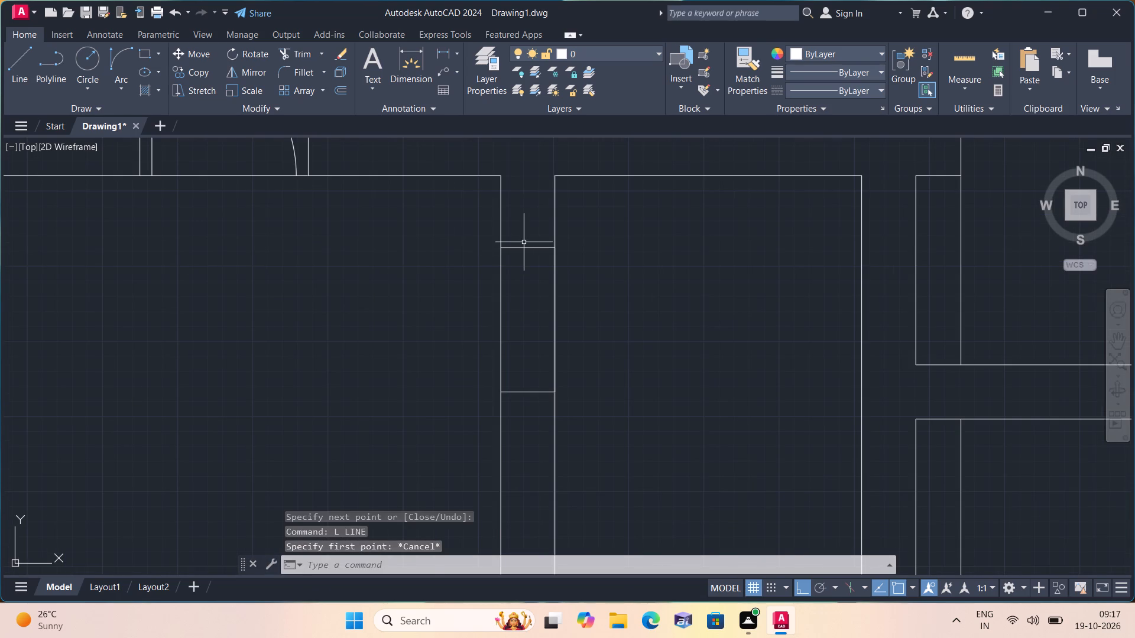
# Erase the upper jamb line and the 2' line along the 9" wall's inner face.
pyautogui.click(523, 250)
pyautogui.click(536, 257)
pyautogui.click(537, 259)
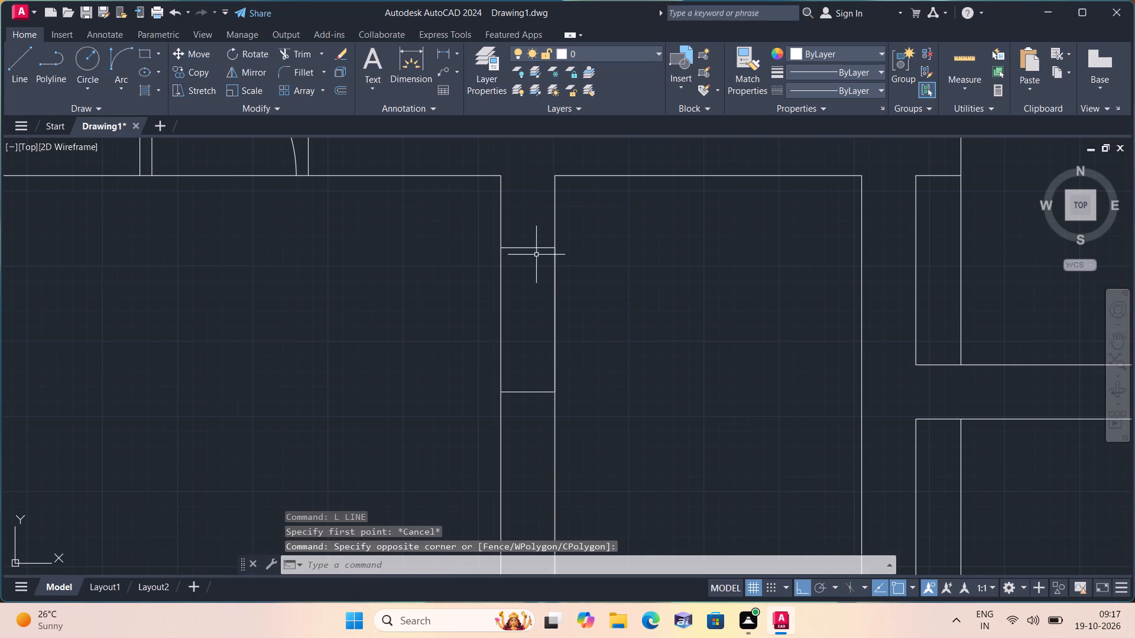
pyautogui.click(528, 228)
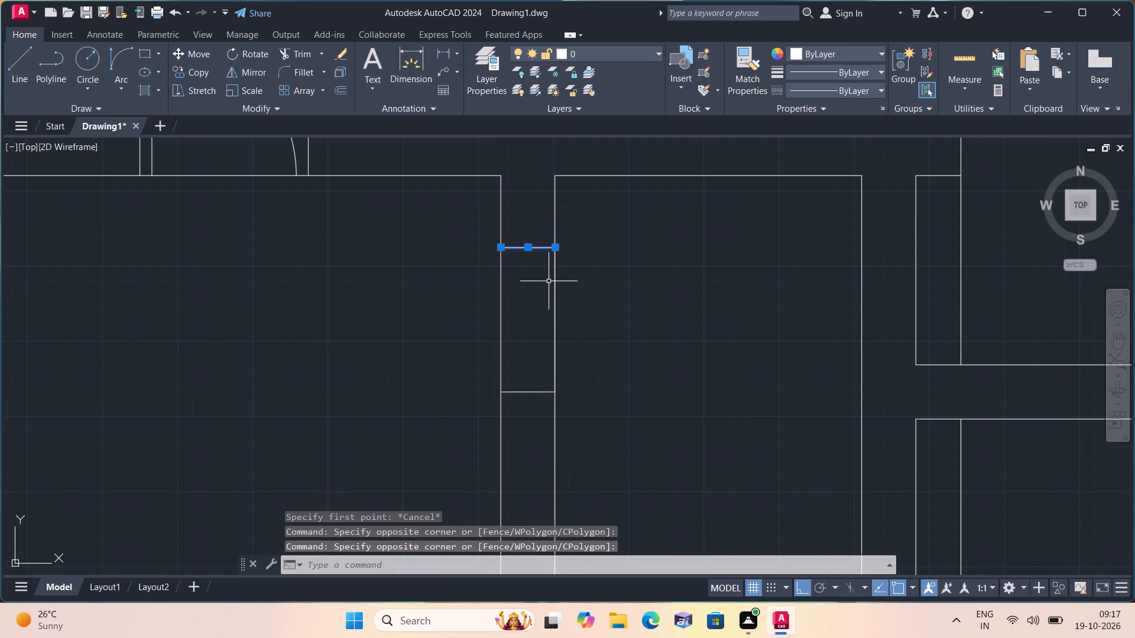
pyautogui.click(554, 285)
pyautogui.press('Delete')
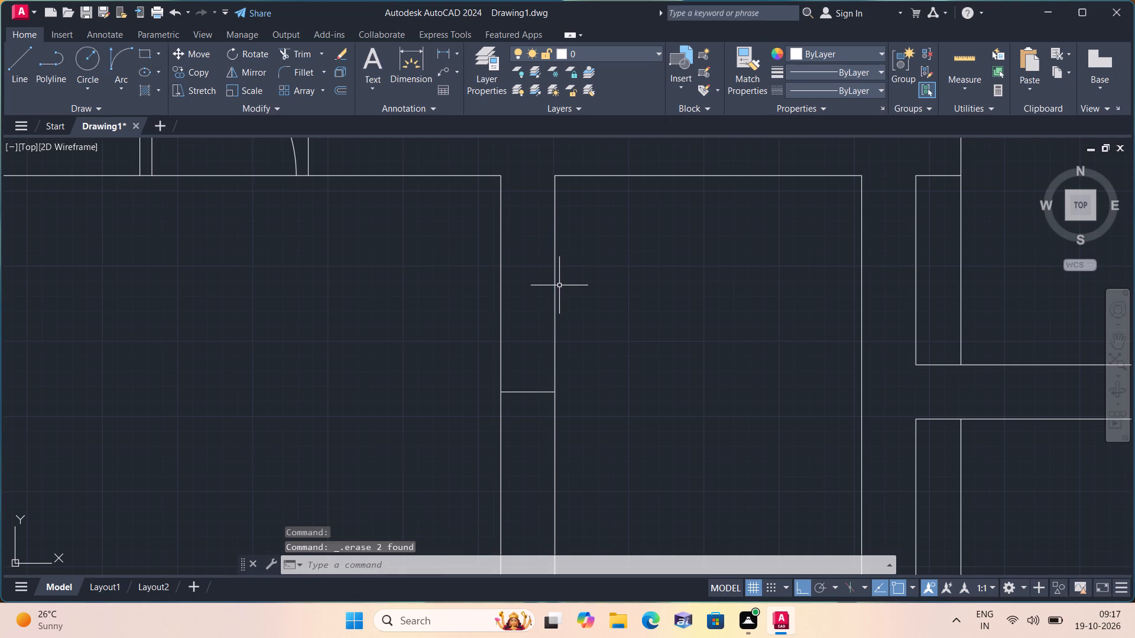
# Draw a 1'6" line up the wall face from the reference line's end, plus a jamb line across the 9" wall.
pyautogui.write('l')
pyautogui.press('space')
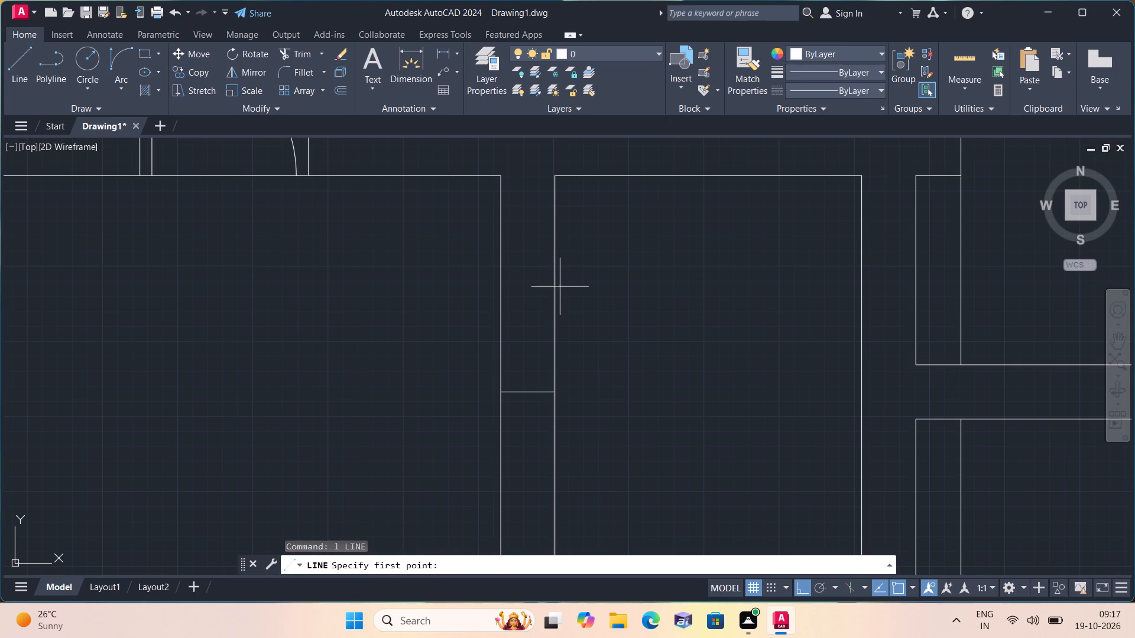
pyautogui.moveTo(559, 396); pyautogui.dragTo(560, 390)
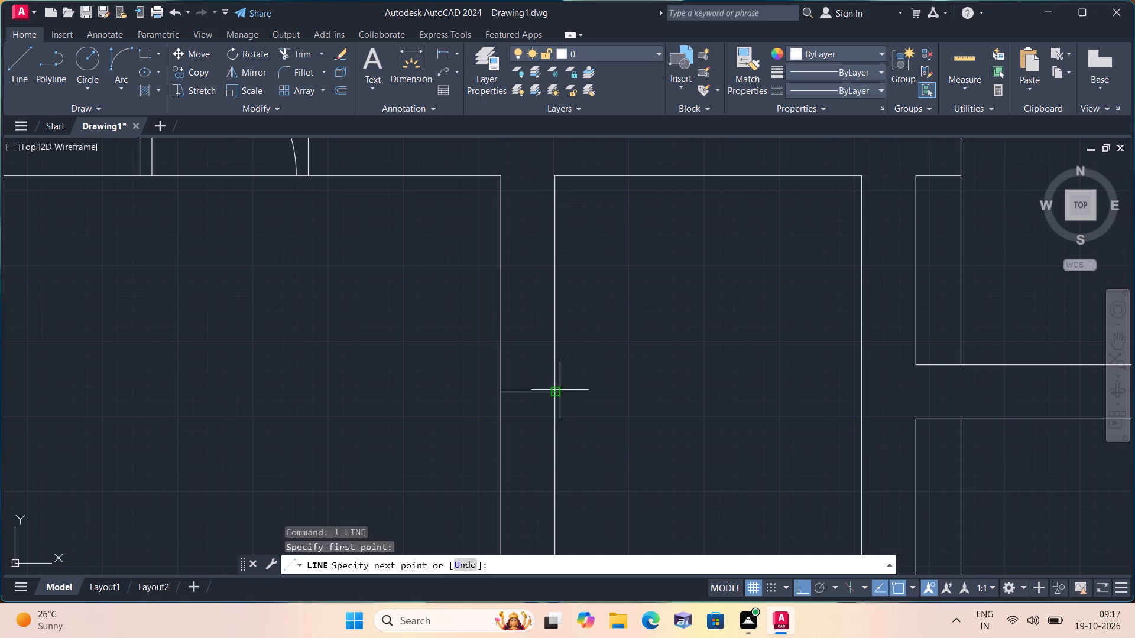
pyautogui.write('1\'6"')
pyautogui.press('space')
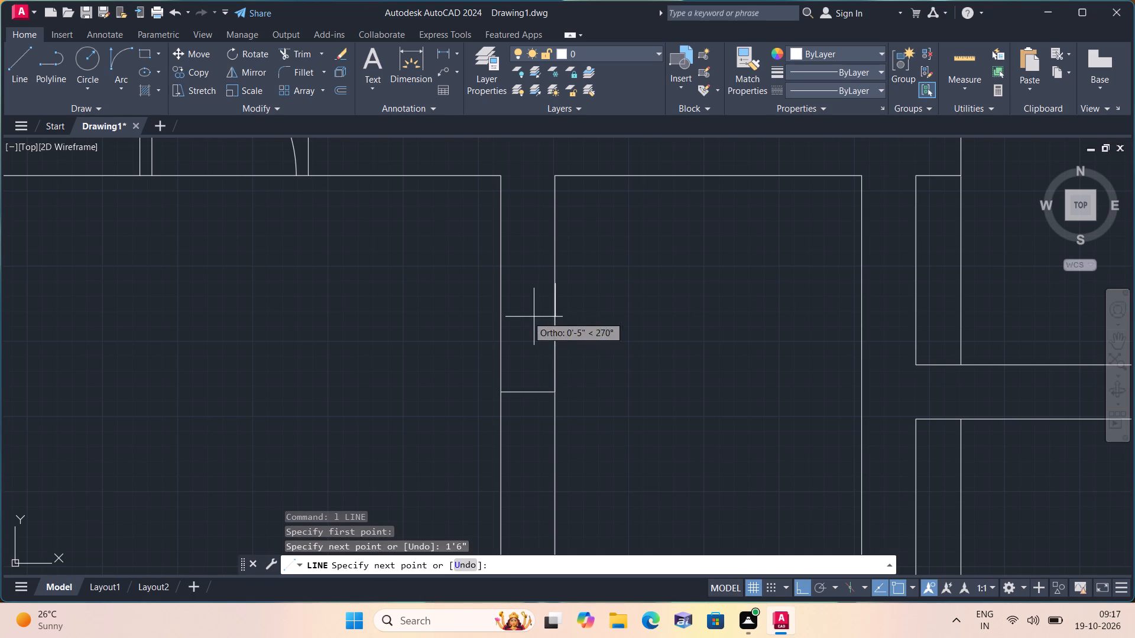
pyautogui.click(501, 284)
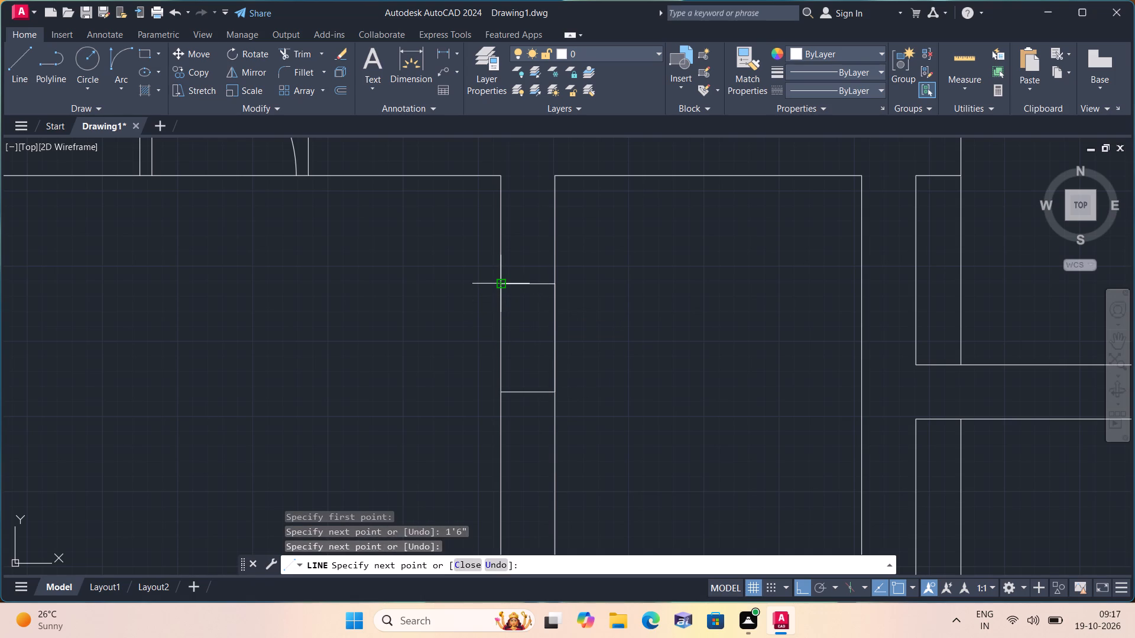
pyautogui.press('space')
# Draw a 1'6" line down the wall face from the reference line's end, plus a lower jamb line across the wall.
pyautogui.press('space')
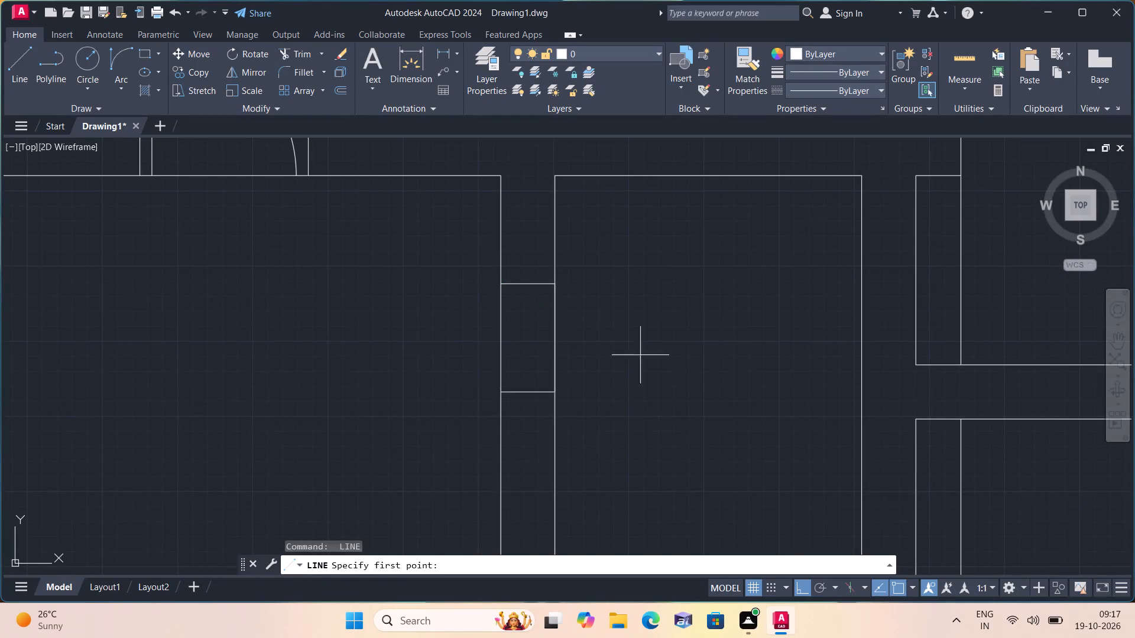
pyautogui.click(553, 392)
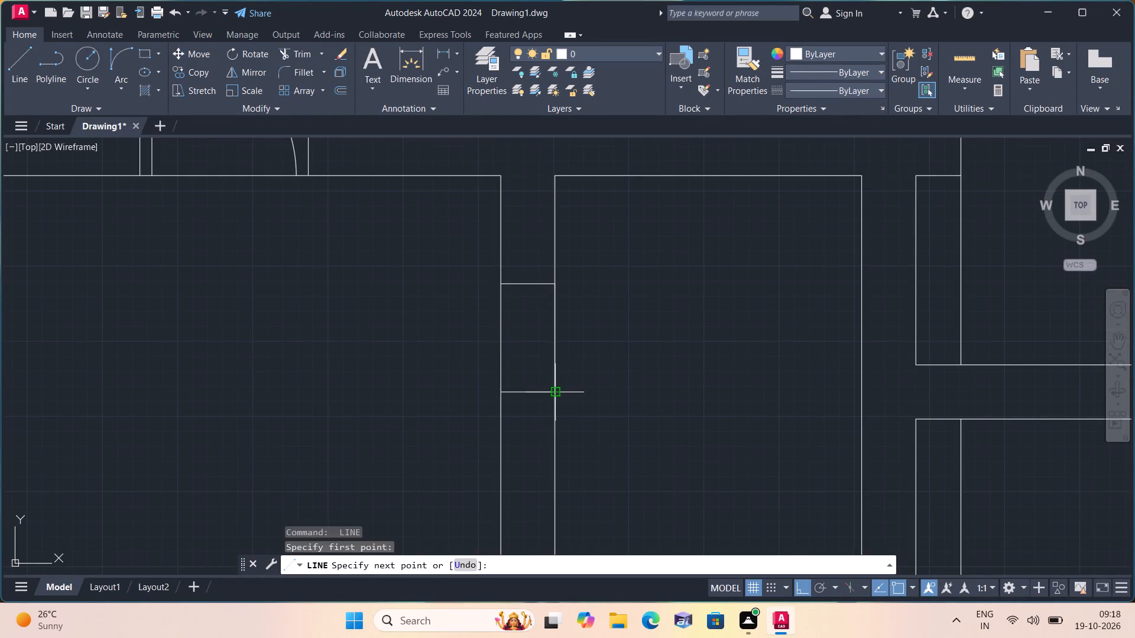
pyautogui.write('1\'6"')
pyautogui.press('space')
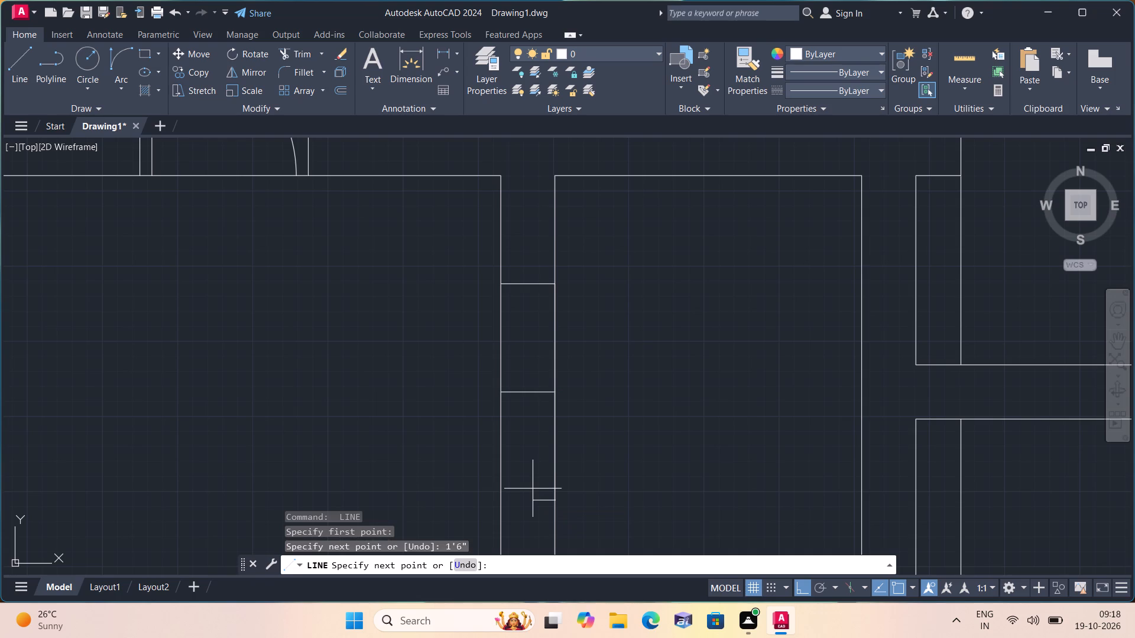
pyautogui.click(501, 501)
pyautogui.press('space')
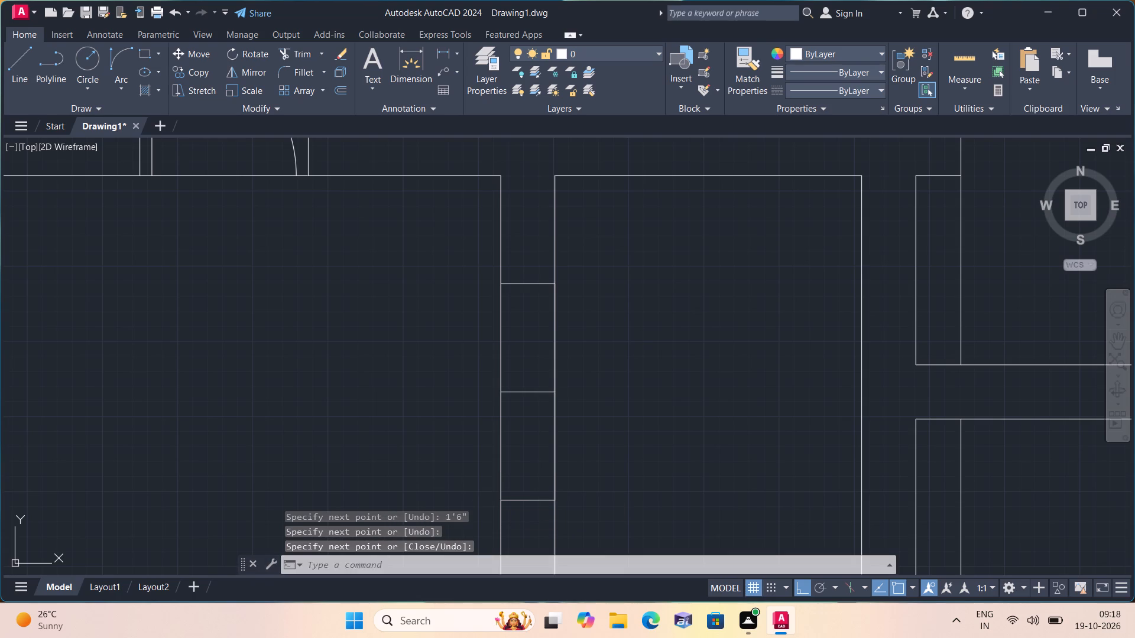
# Trim the small room's wall line between the two jambs and the middle reference line, keeping the opposite wall face.
pyautogui.write('trim')
pyautogui.press('space')
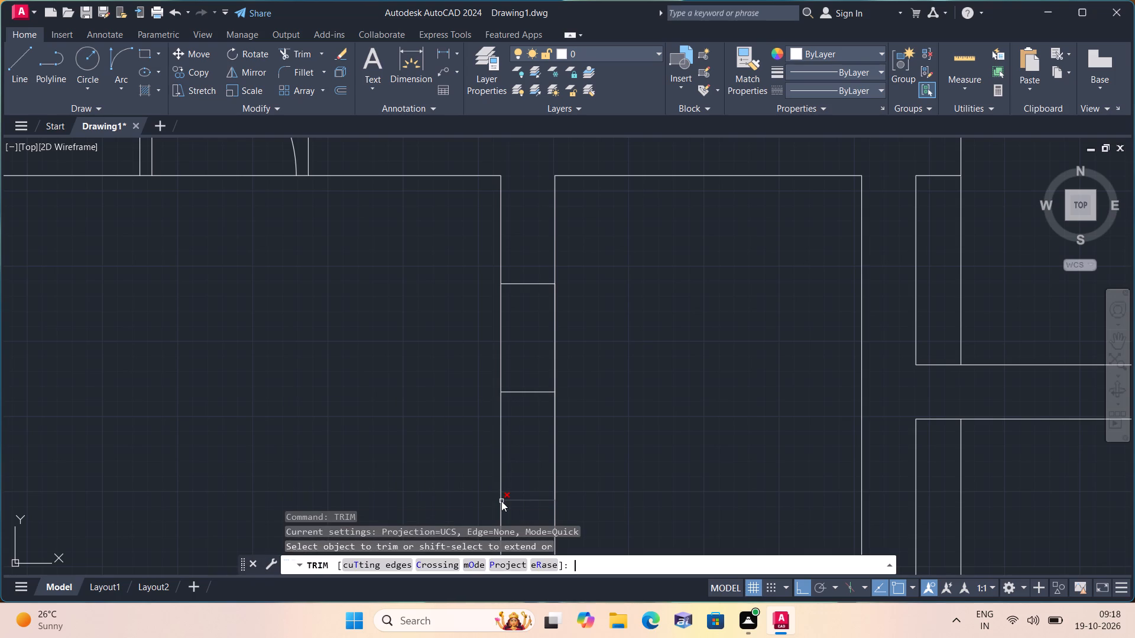
pyautogui.scroll(-1, 530, 428)
pyautogui.click(531, 437)
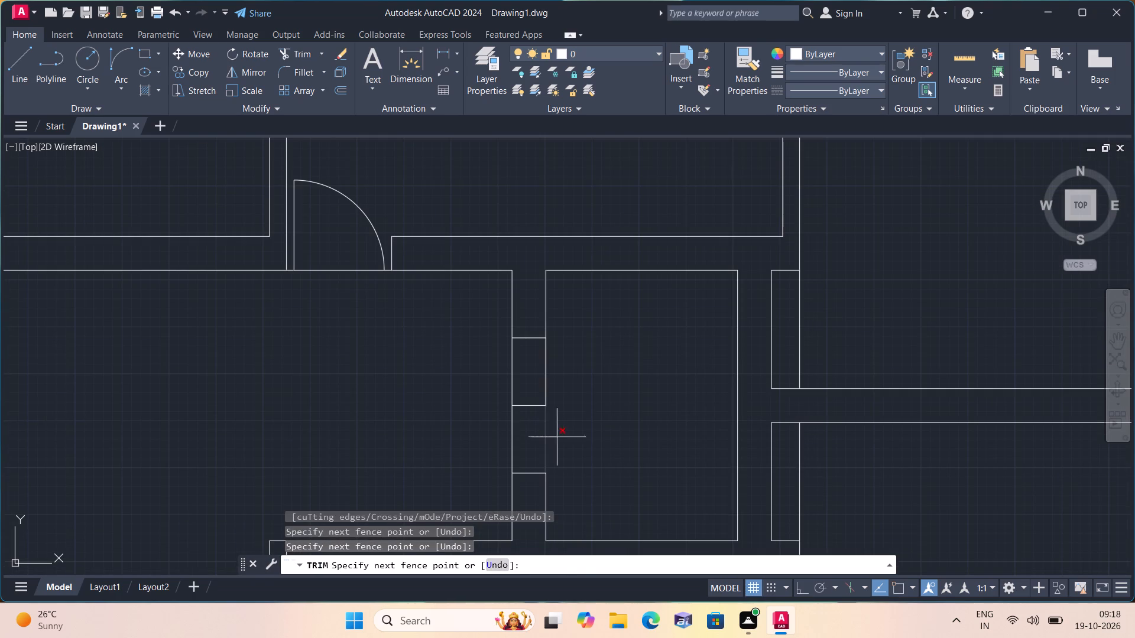
pyautogui.click(573, 435)
pyautogui.click(576, 406)
pyautogui.click(540, 363)
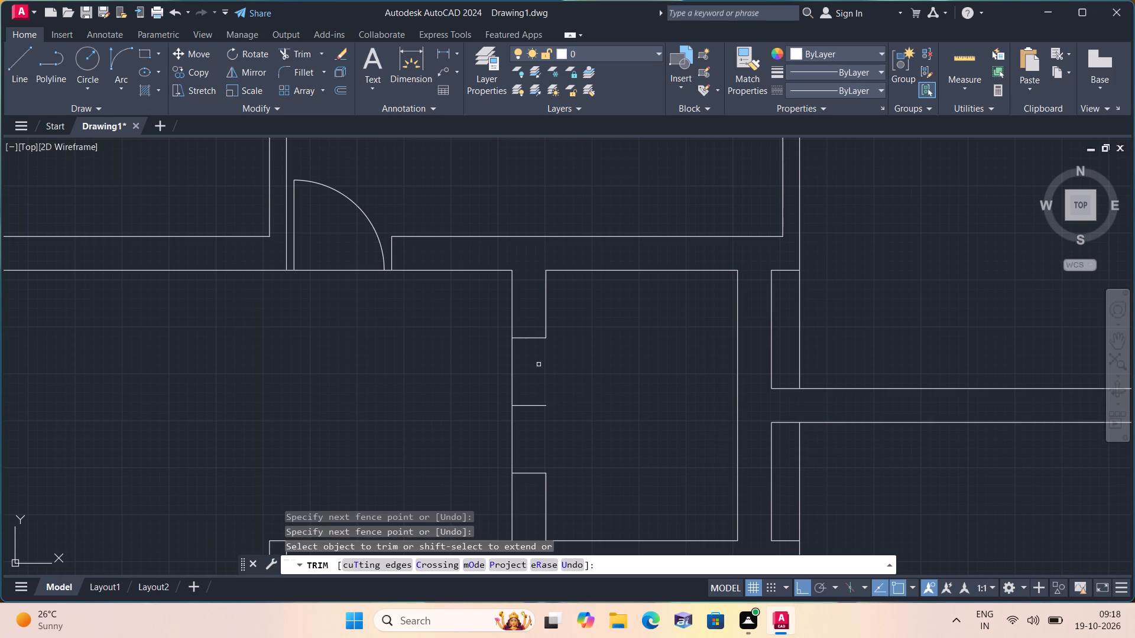
pyautogui.moveTo(538, 369); pyautogui.dragTo(540, 419)
pyautogui.scroll(-1, 540, 419)
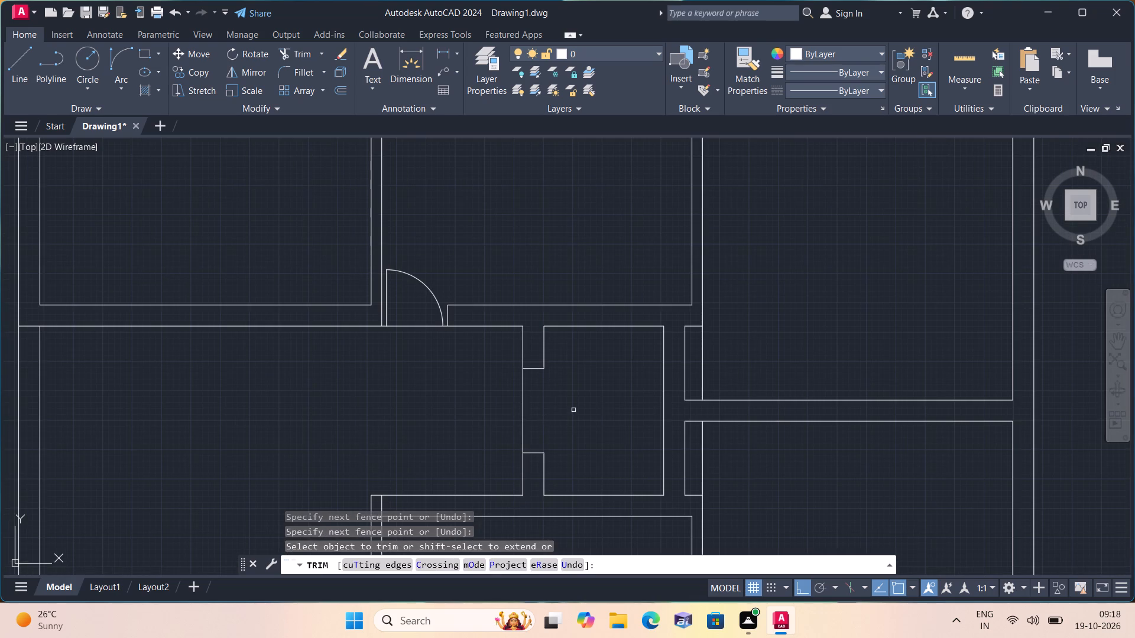
pyautogui.moveTo(573, 404); pyautogui.dragTo(578, 340, button='middle')
pyautogui.scroll(-1, 573, 381)
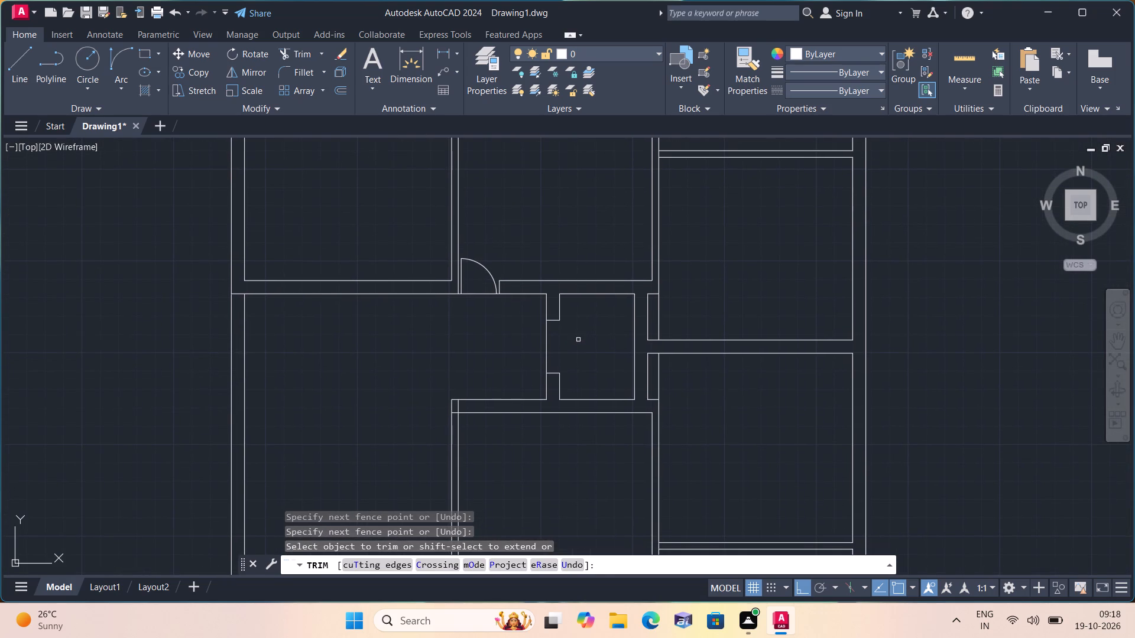
pyautogui.press('space')
# Draw consecutive 2", 2' and 2" lines along the lower room's top wall from the partition's inner face, ending with a jamb line across it.
pyautogui.write('l')
pyautogui.press('space')
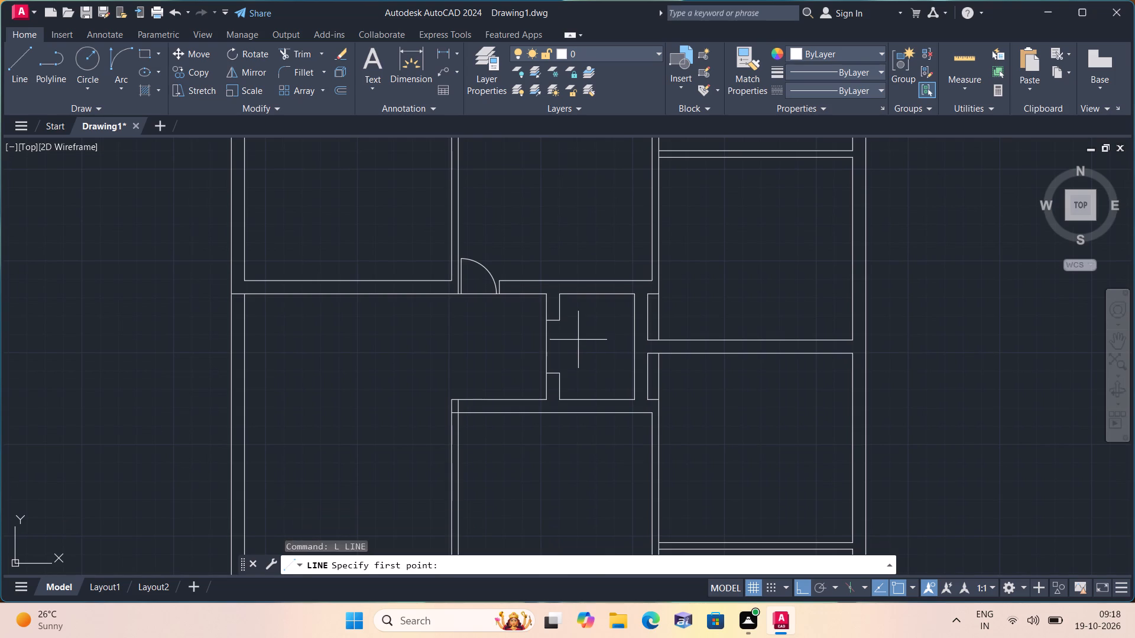
pyautogui.scroll(2, 428, 367)
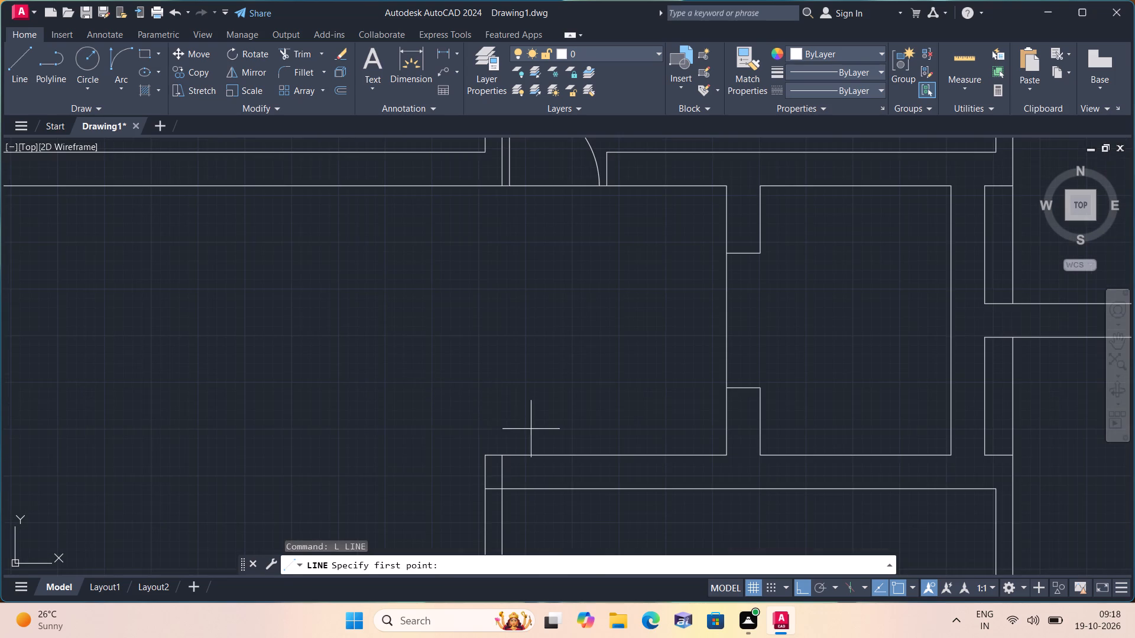
pyautogui.moveTo(515, 399); pyautogui.dragTo(448, 292, button='middle')
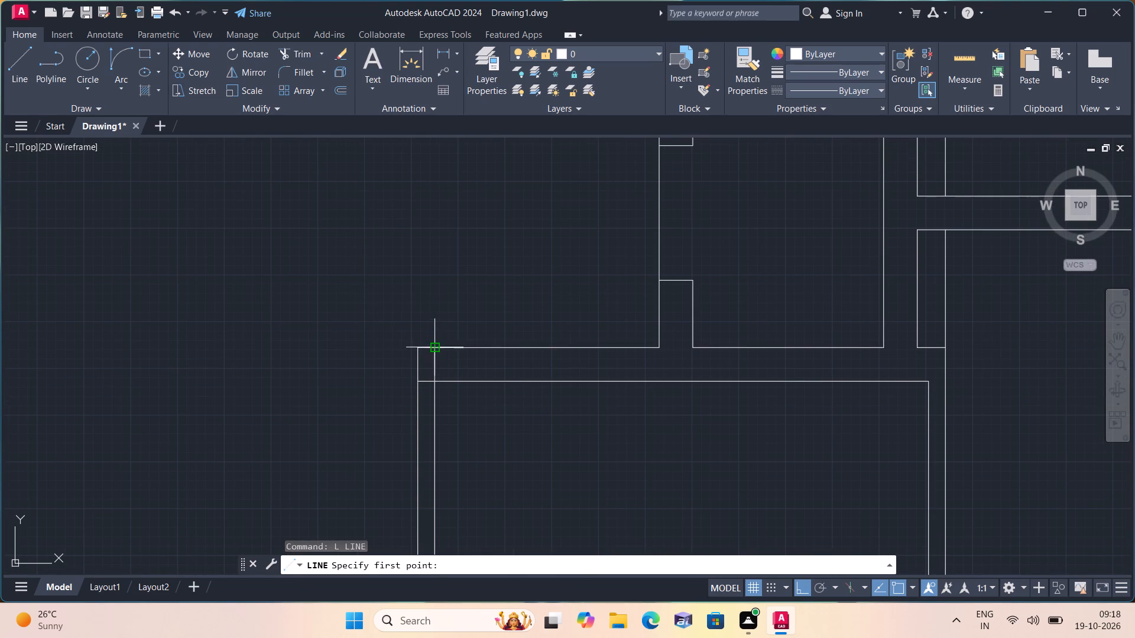
pyautogui.click(437, 350)
pyautogui.write('2"')
pyautogui.press('space')
pyautogui.scroll(-2, 468, 348)
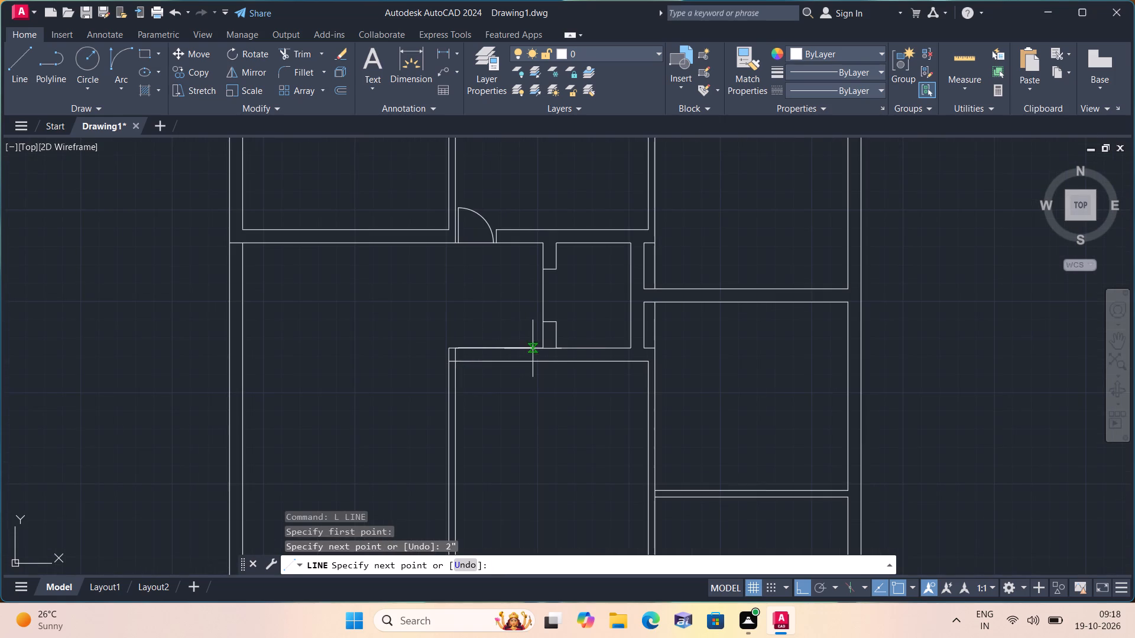
pyautogui.scroll(2, 547, 350)
pyautogui.write("2'")
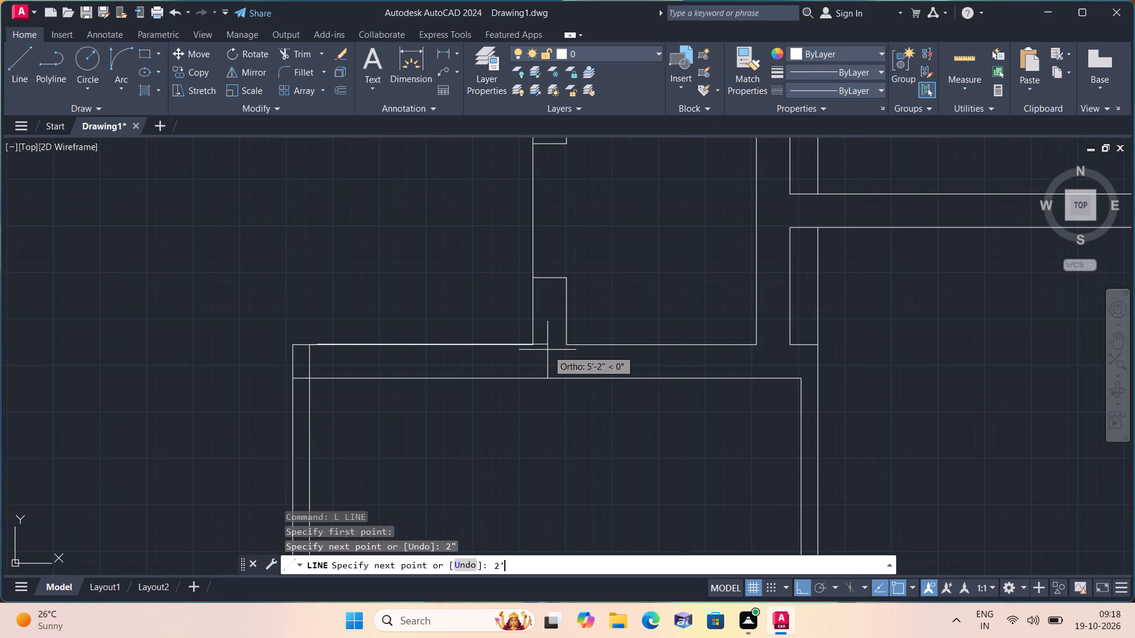
pyautogui.press('space')
pyautogui.write('2"')
pyautogui.press('space')
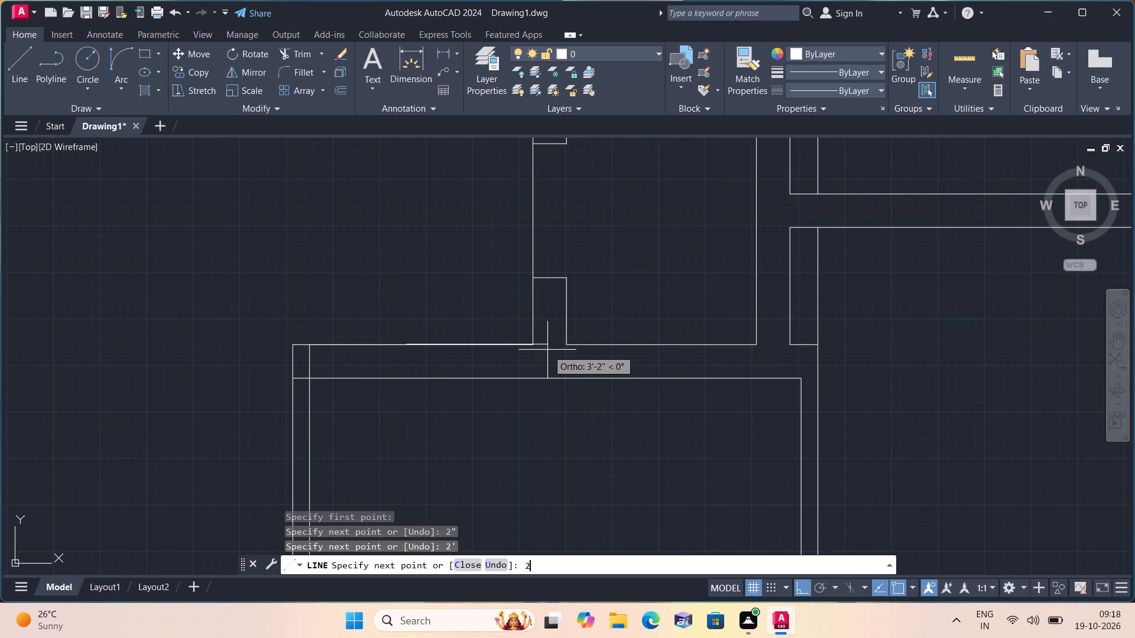
pyautogui.click(414, 377)
pyautogui.press('space')
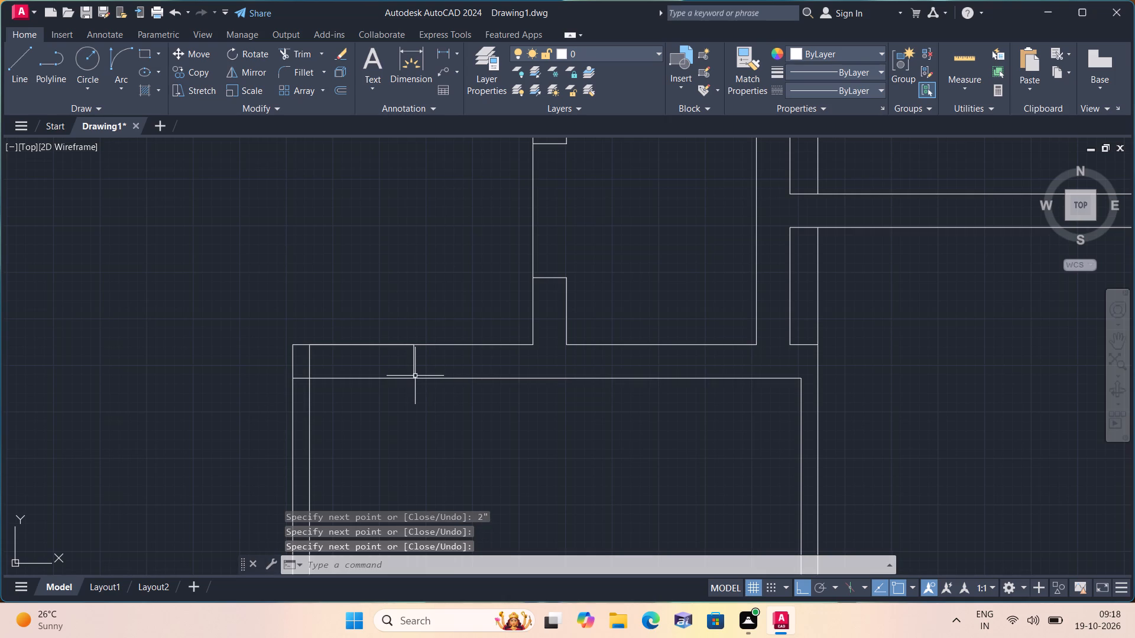
# Draw a 2' door leaf line downward from the end of the first 2" line at the lower room's top wall.
pyautogui.scroll(2, 367, 345)
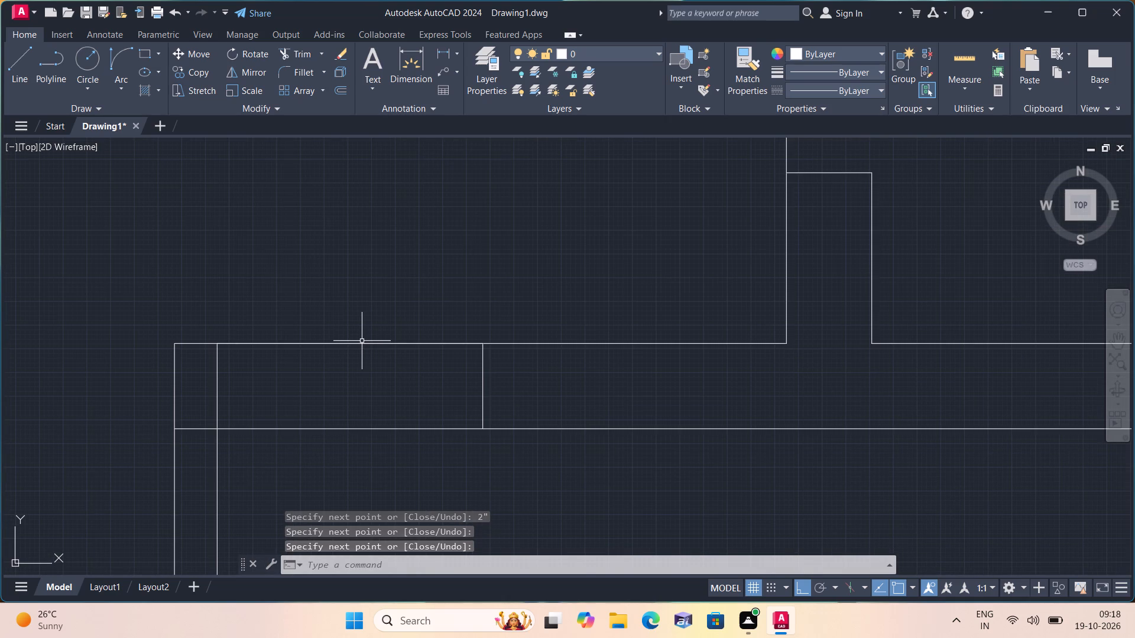
pyautogui.write('l')
pyautogui.press('space')
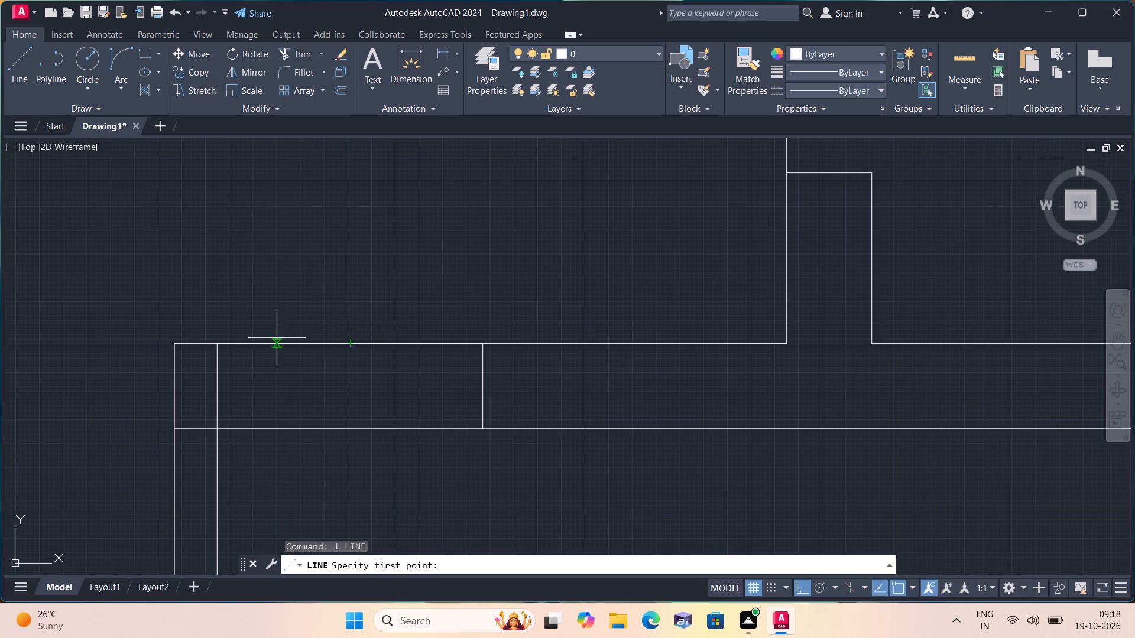
pyautogui.click(235, 341)
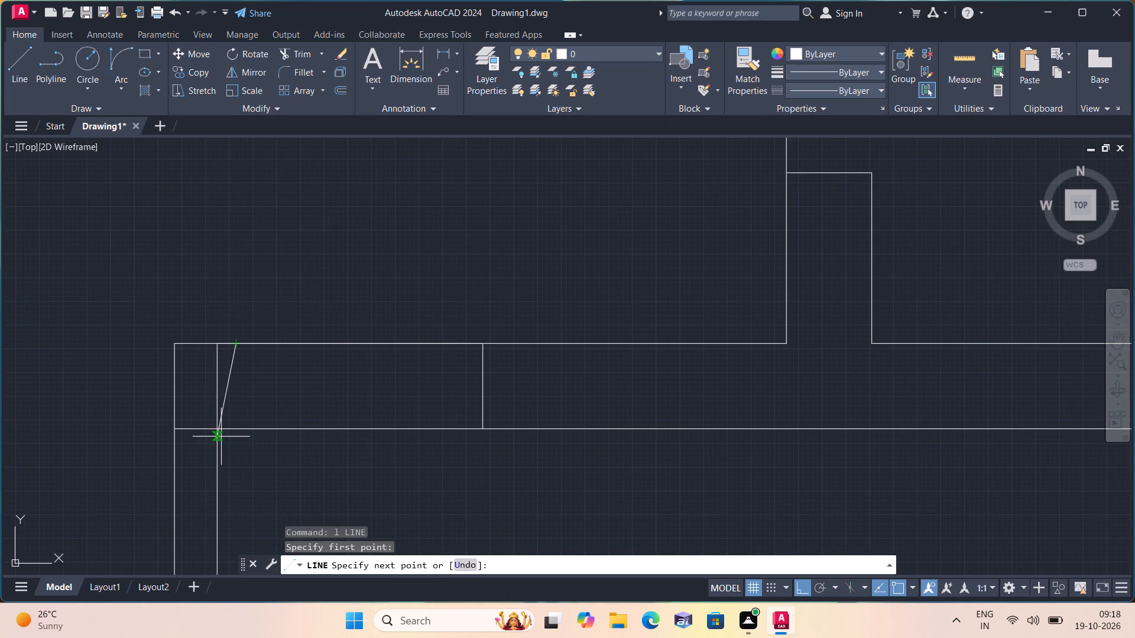
pyautogui.write("2'")
pyautogui.press('space')
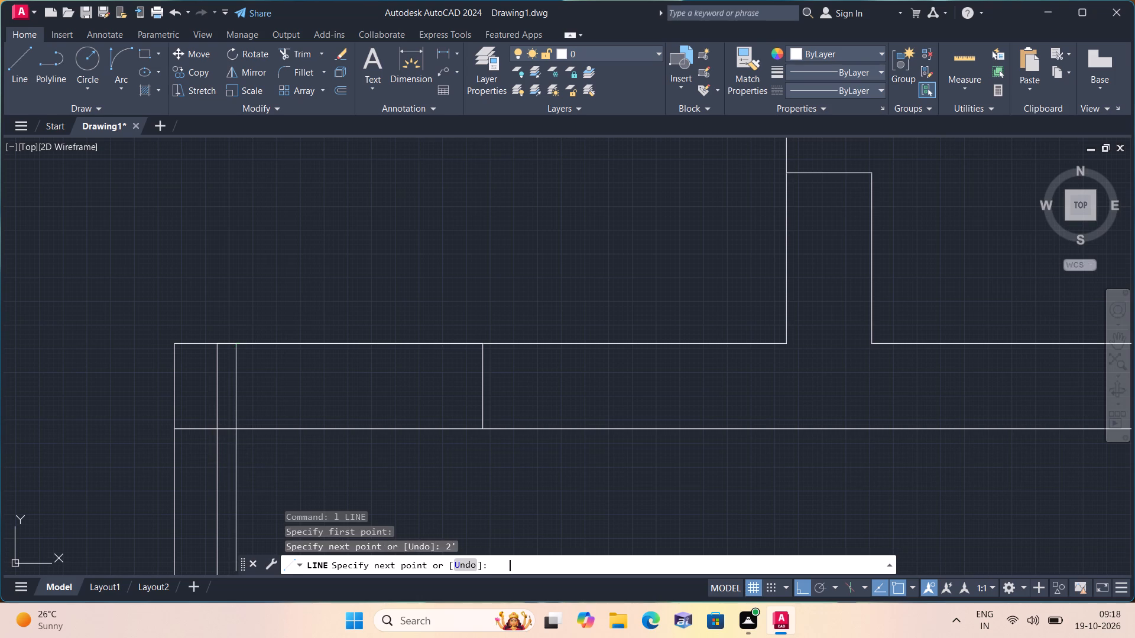
pyautogui.press('Escape')
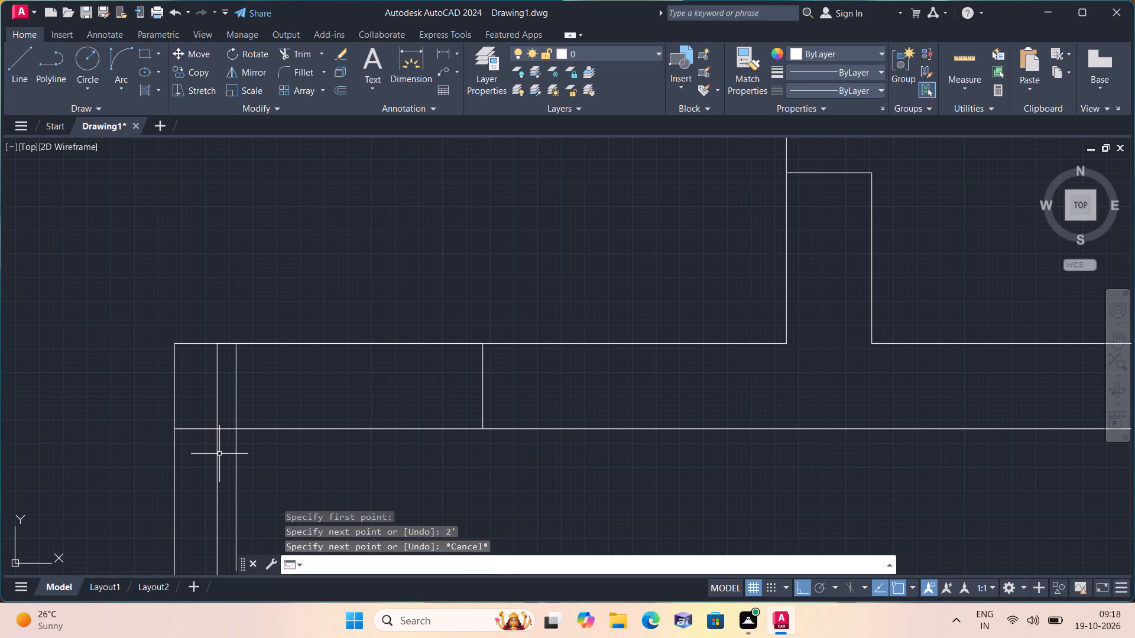
# Draw a start-end-direction arc for the door swing from the leaf's lower end to the far end of the 2' segment.
pyautogui.click(119, 87)
pyautogui.click(144, 266)
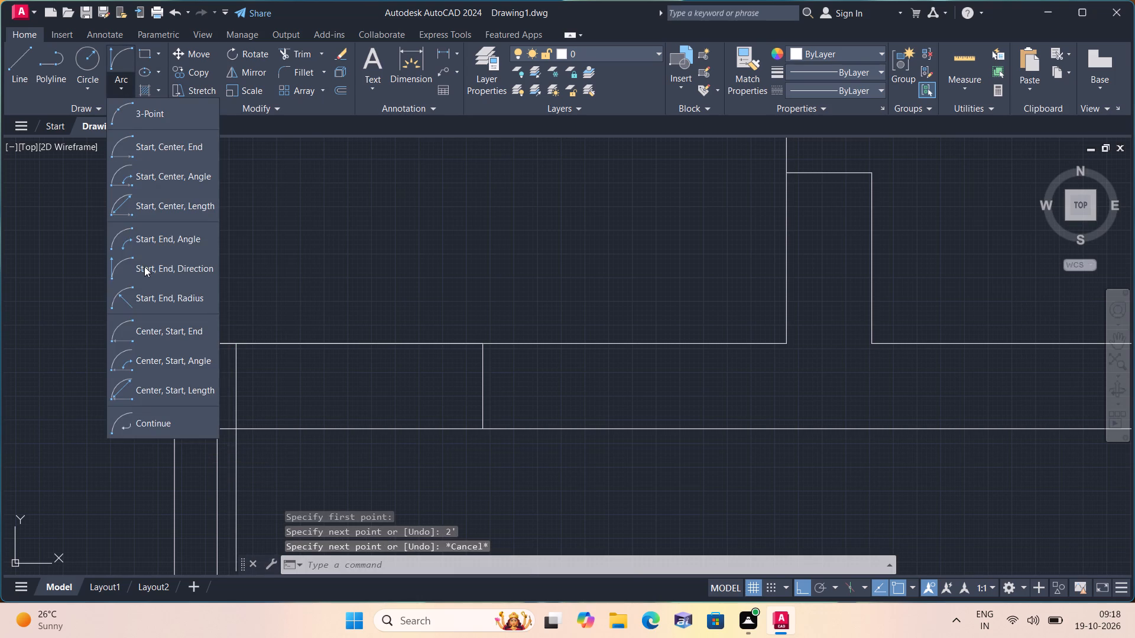
pyautogui.moveTo(142, 304); pyautogui.dragTo(173, 214, button='middle')
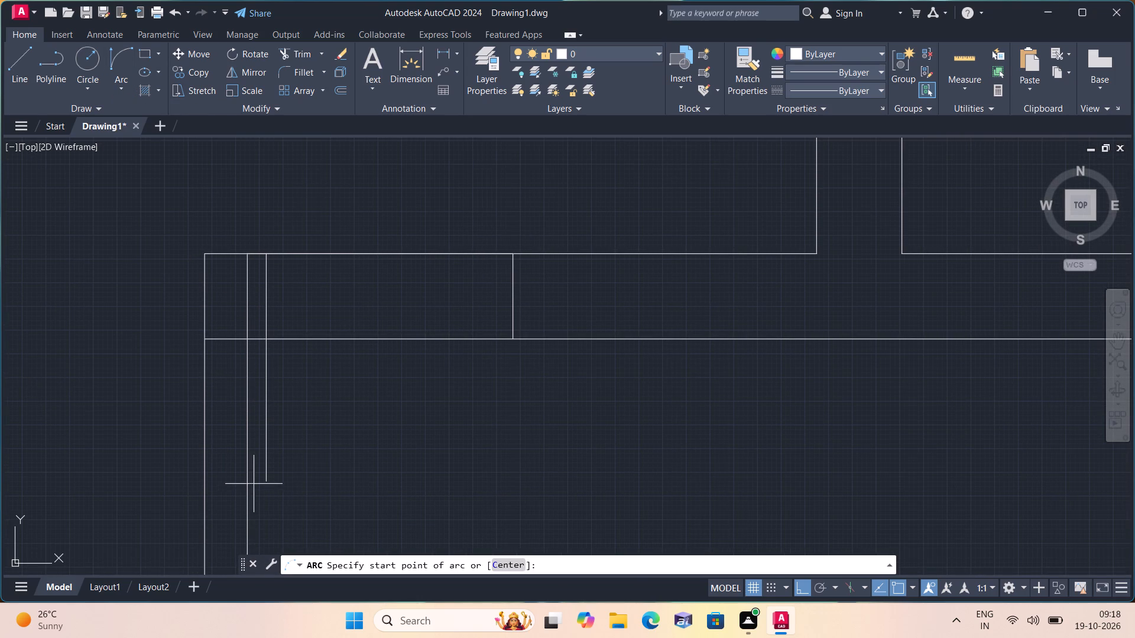
pyautogui.moveTo(267, 480); pyautogui.dragTo(273, 476)
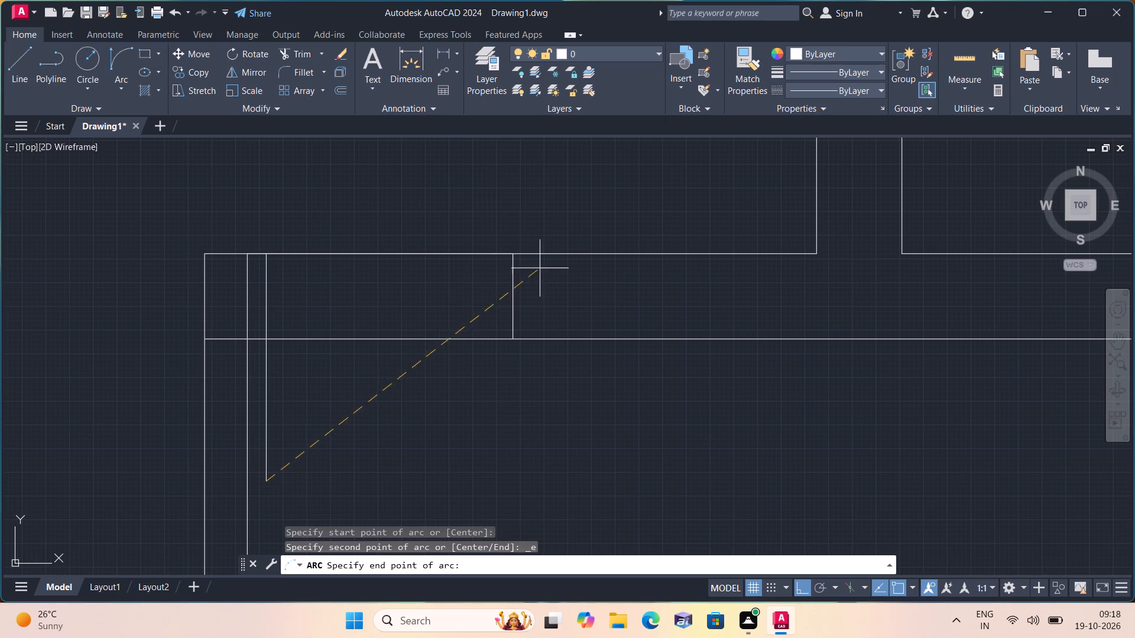
pyautogui.click(494, 255)
pyautogui.click(483, 463)
# Trim the wall's lower face line from the partition's outer face across the door opening to the jamb line.
pyautogui.write('trim')
pyautogui.press('space')
pyautogui.scroll(2, 483, 463)
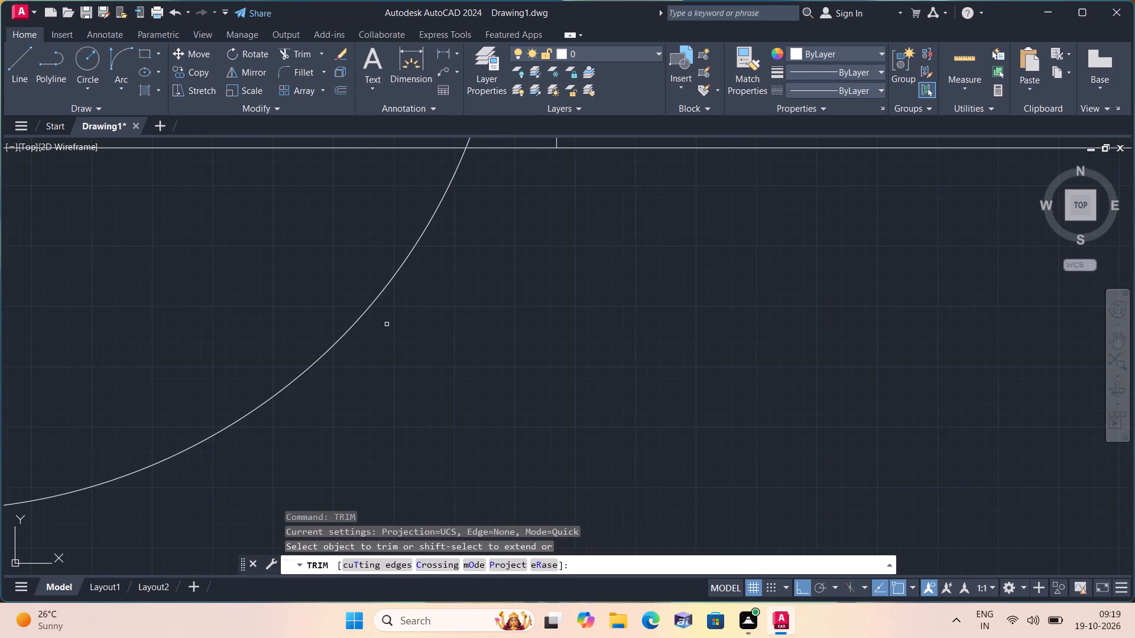
pyautogui.scroll(-2, 335, 266)
pyautogui.click(339, 230)
pyautogui.click(340, 188)
pyautogui.scroll(-1, 340, 188)
pyautogui.moveTo(333, 188); pyautogui.dragTo(350, 234, button='middle')
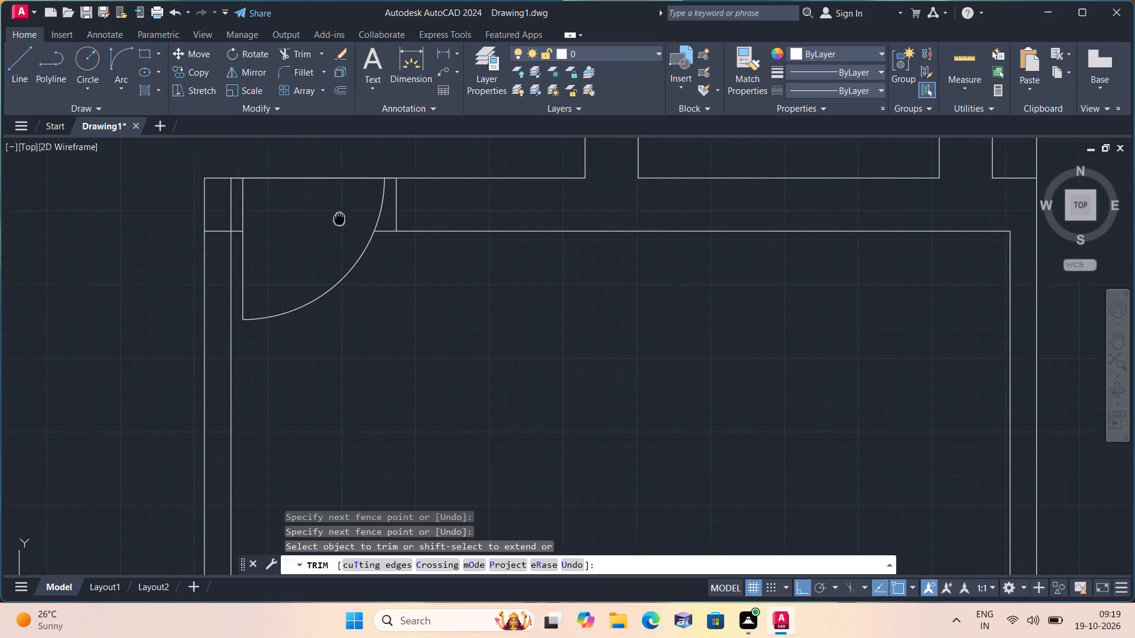
pyautogui.moveTo(350, 234); pyautogui.dragTo(367, 256, button='middle')
pyautogui.click(419, 278)
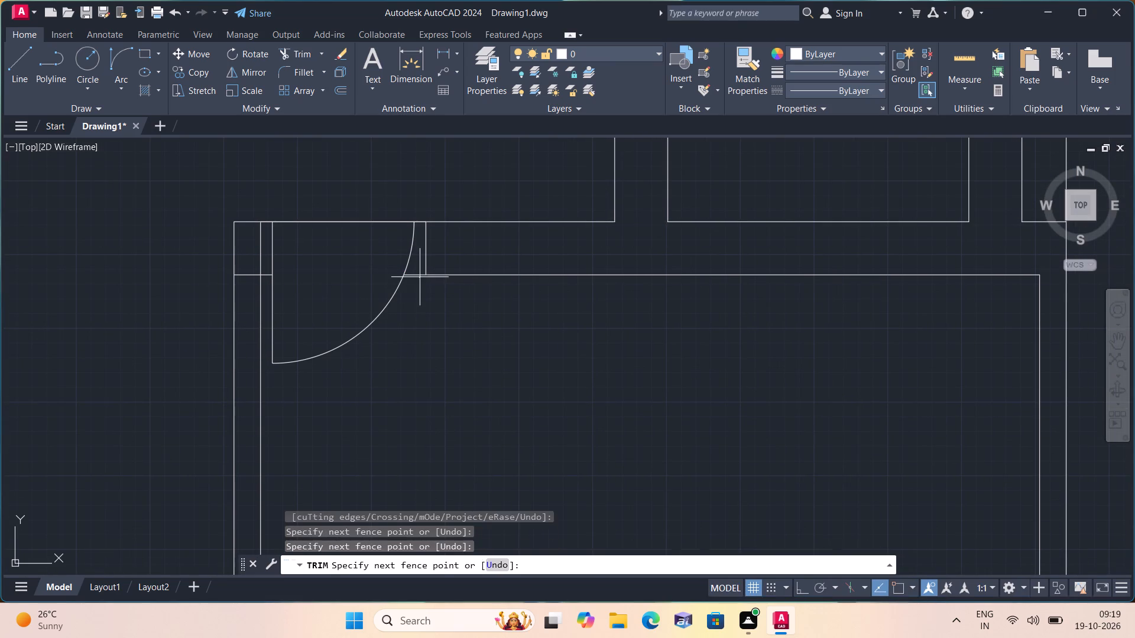
pyautogui.click(419, 275)
pyautogui.scroll(2, 241, 276)
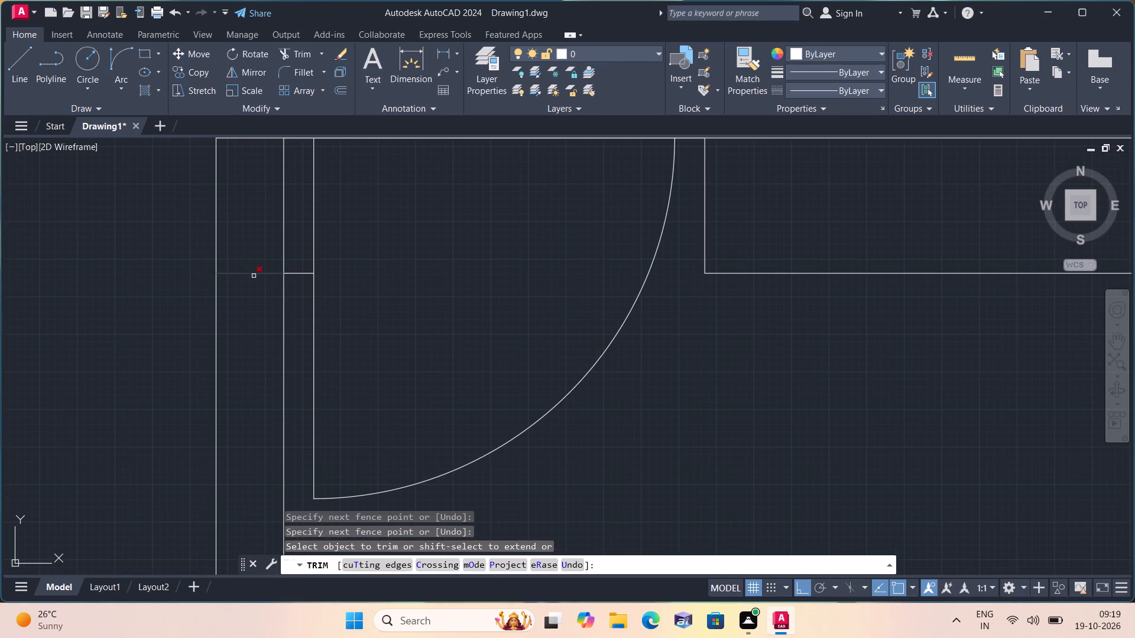
pyautogui.click(300, 273)
pyautogui.moveTo(245, 266); pyautogui.dragTo(257, 293)
# Trim the overlapping 2", 2' and 2" segments along the wall's upper face line at the door opening.
pyautogui.moveTo(295, 164); pyautogui.dragTo(294, 348, button='middle')
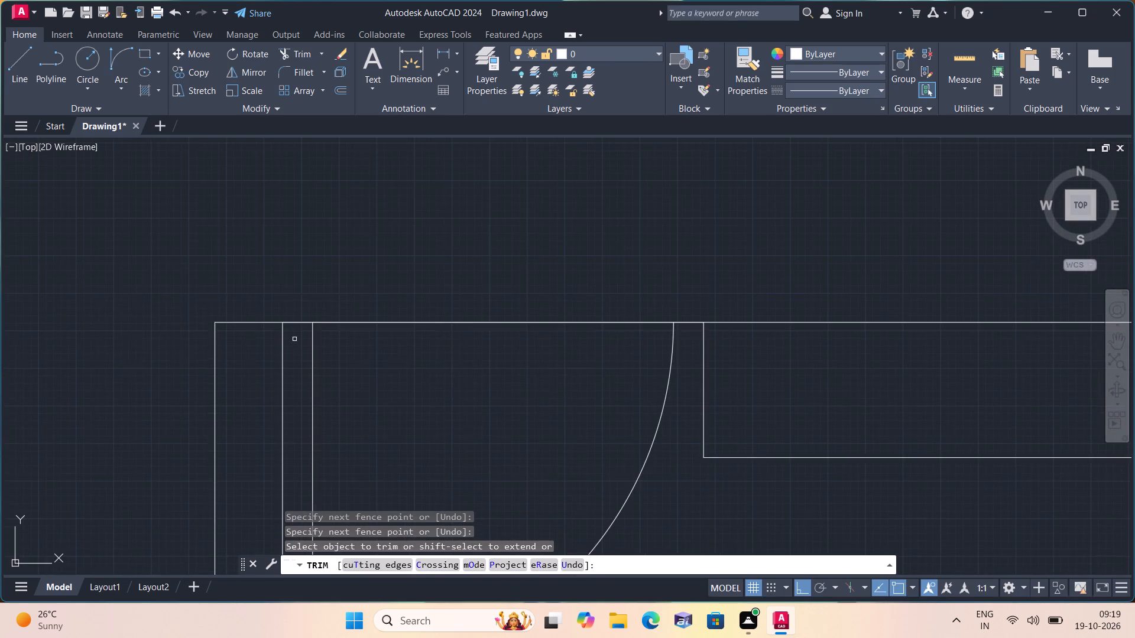
pyautogui.scroll(1, 296, 334)
pyautogui.click(300, 314)
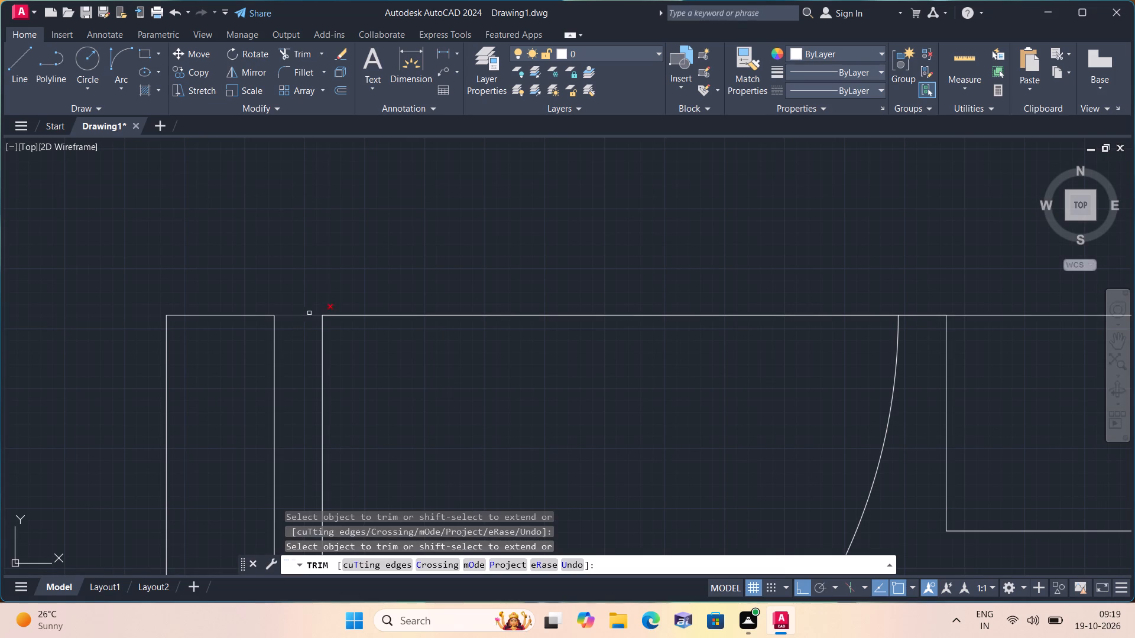
pyautogui.click(337, 315)
pyautogui.scroll(-1, 520, 334)
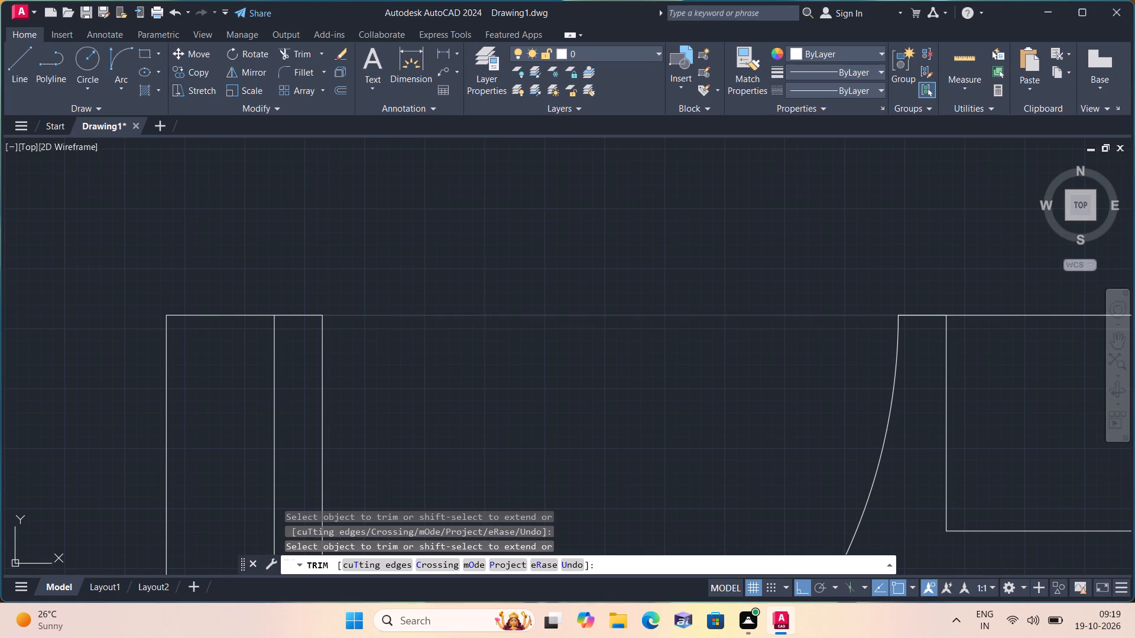
pyautogui.scroll(1, 803, 324)
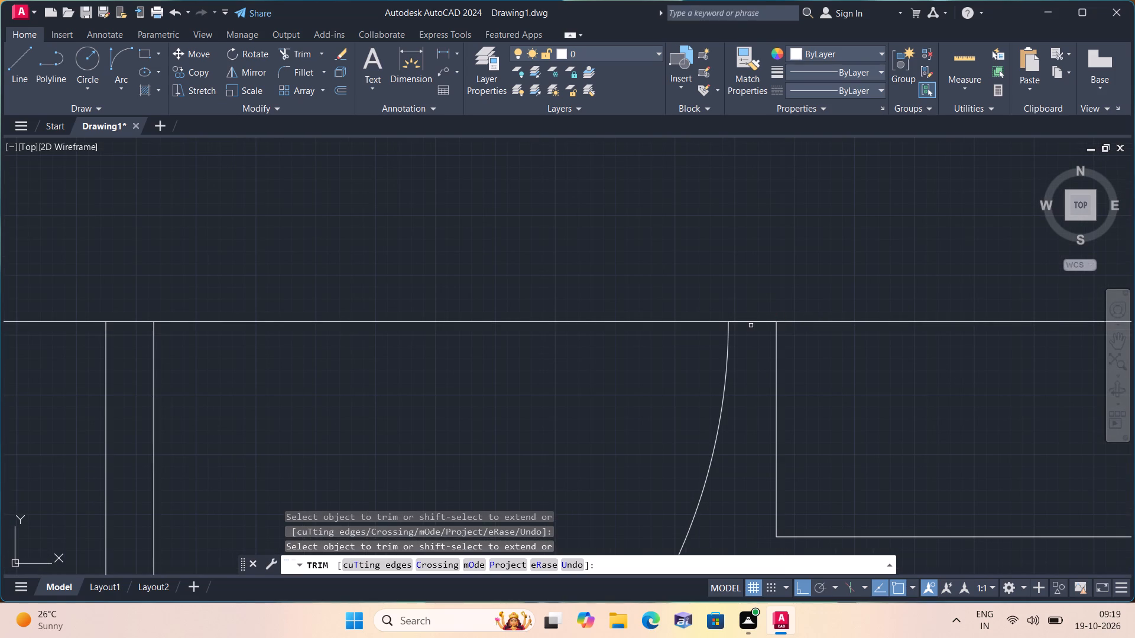
pyautogui.click(749, 321)
pyautogui.scroll(-2, 184, 296)
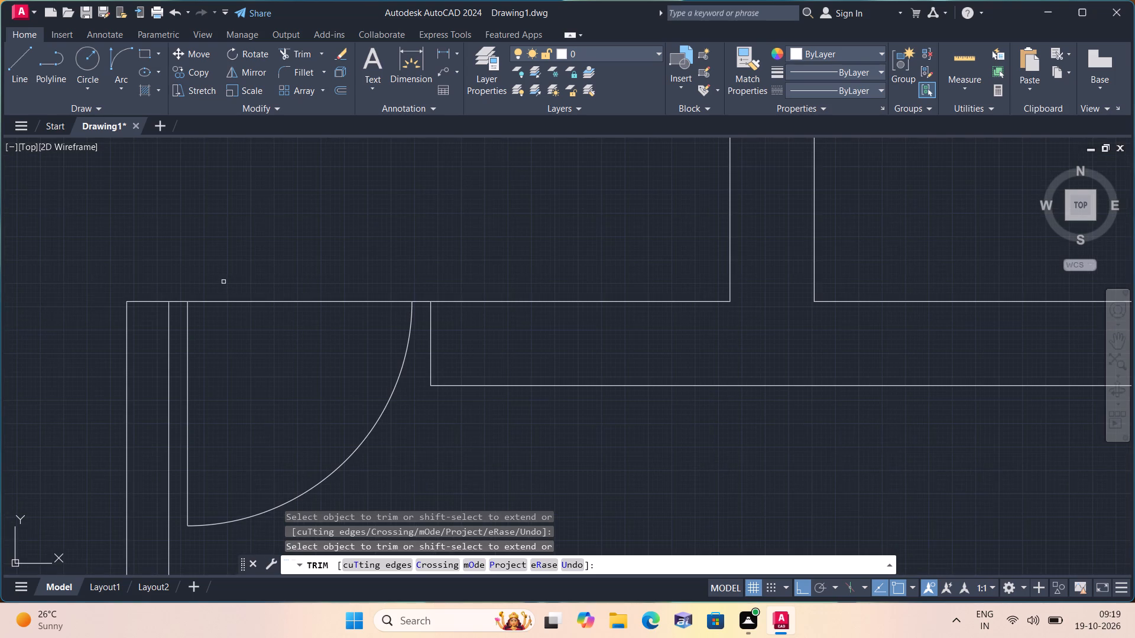
pyautogui.scroll(-2, 258, 262)
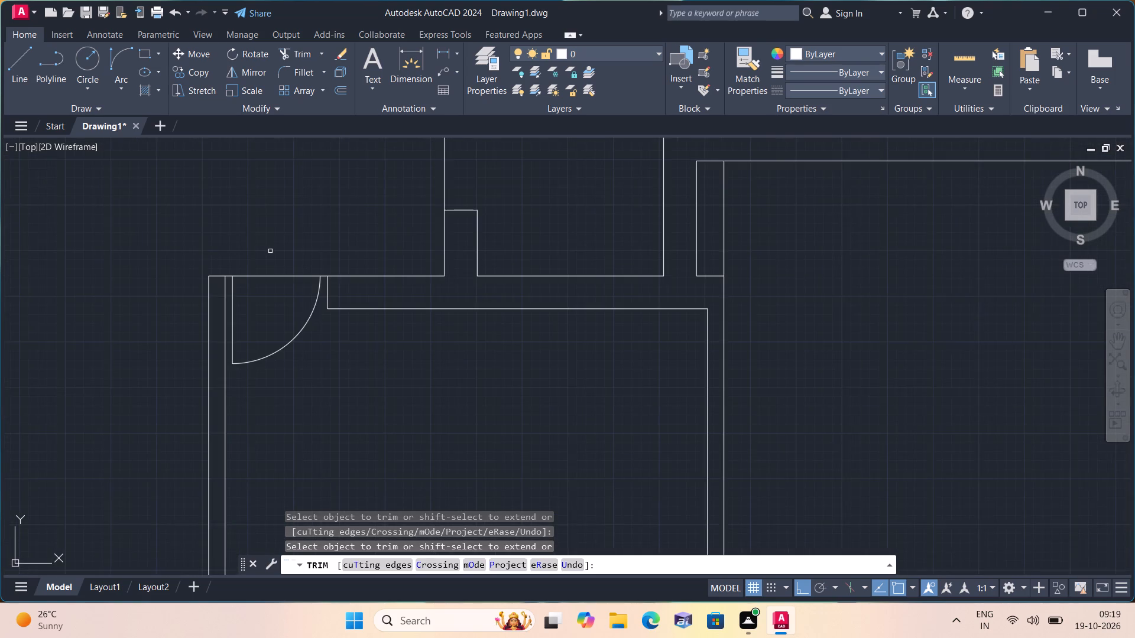
pyautogui.scroll(-1, 270, 251)
pyautogui.press('Escape')
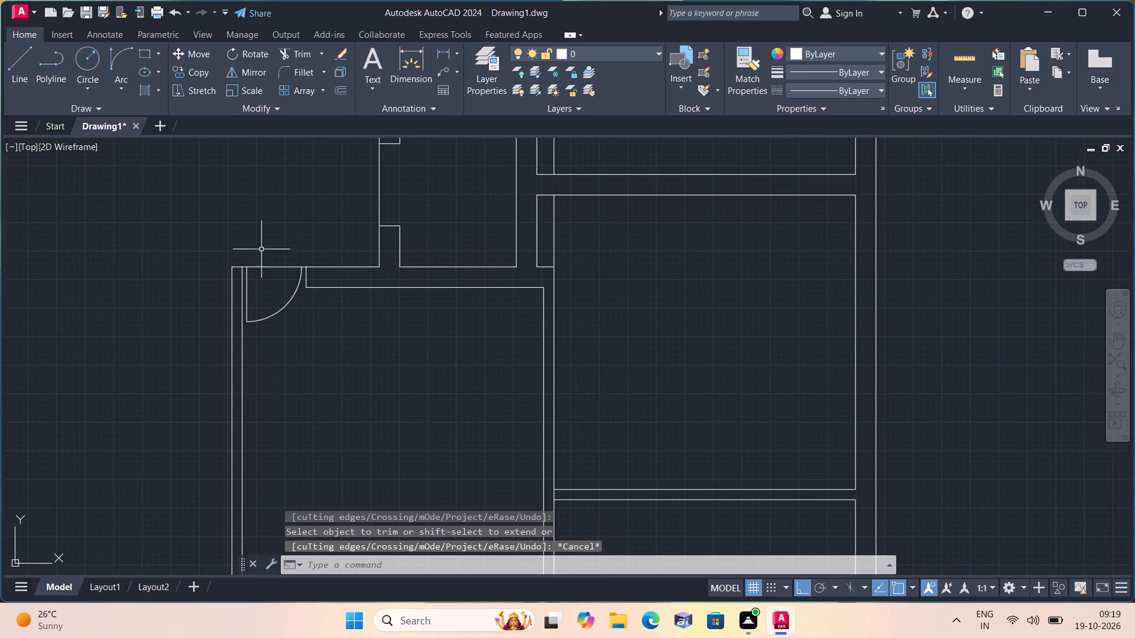
# Draw a vertical line from the lower partition's outer top corner up to the upper wall line, closing off the passage between the two doors.
pyautogui.scroll(-4, 364, 154)
pyautogui.moveTo(347, 189); pyautogui.dragTo(339, 184, button='middle')
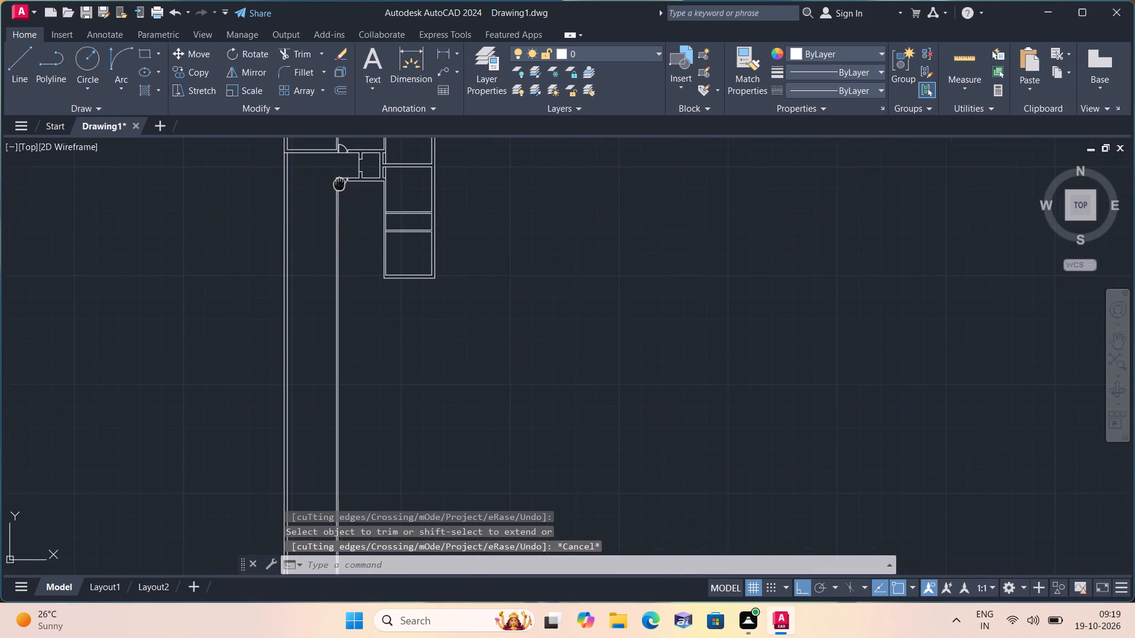
pyautogui.moveTo(339, 184); pyautogui.dragTo(406, 494, button='middle')
pyautogui.scroll(-1, 343, 189)
pyautogui.scroll(1, 406, 493)
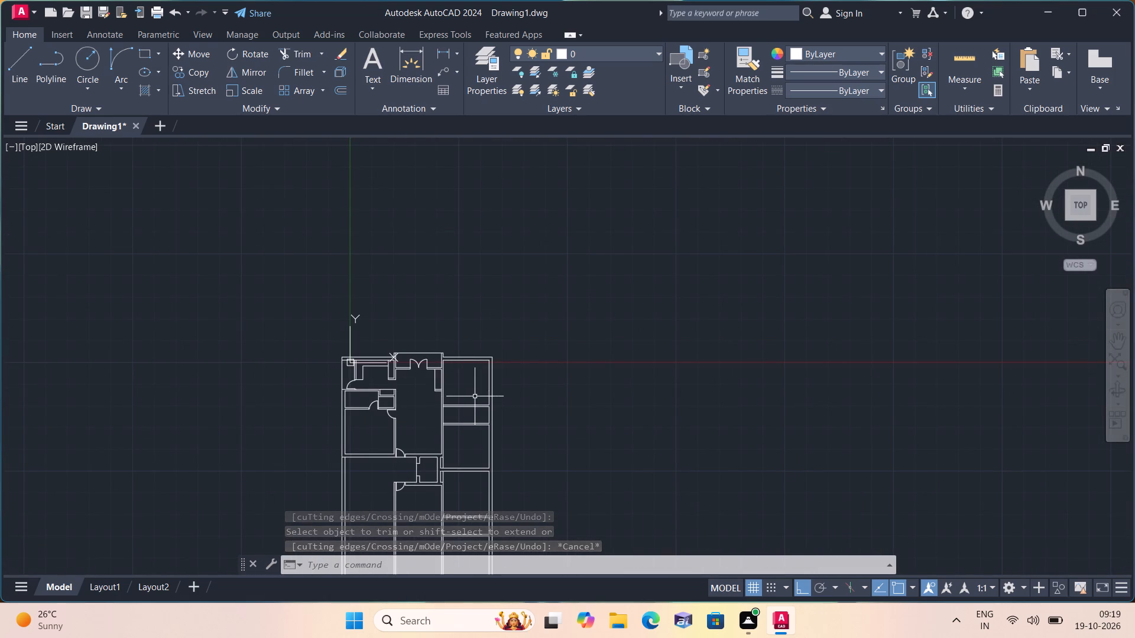
pyautogui.scroll(2, 472, 403)
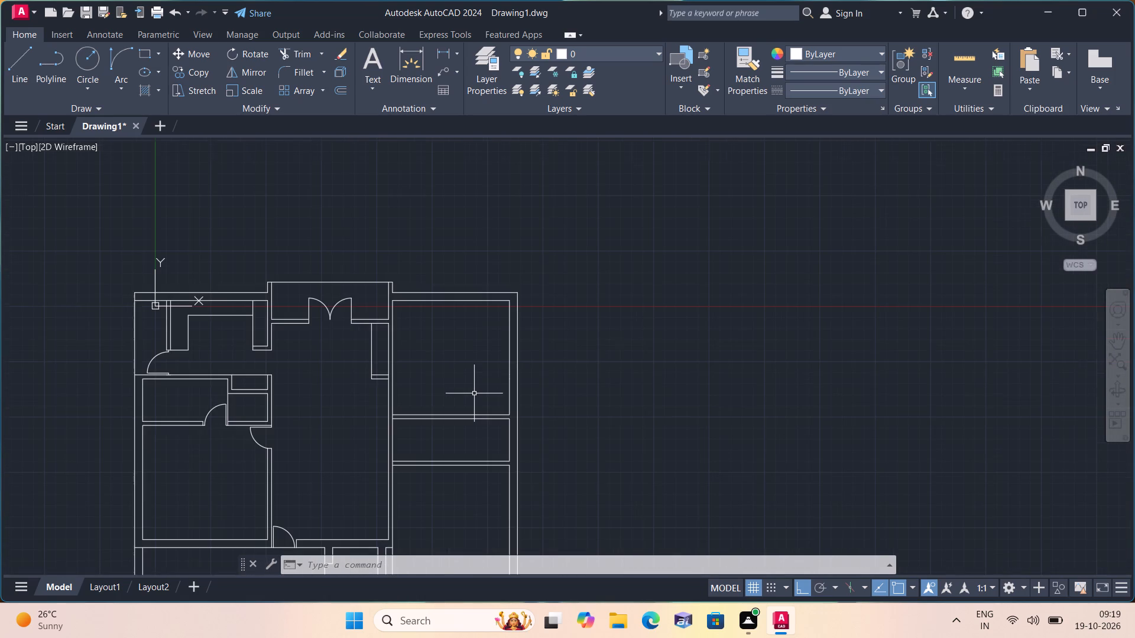
pyautogui.scroll(1, 451, 411)
pyautogui.moveTo(448, 388); pyautogui.dragTo(486, 236, button='middle')
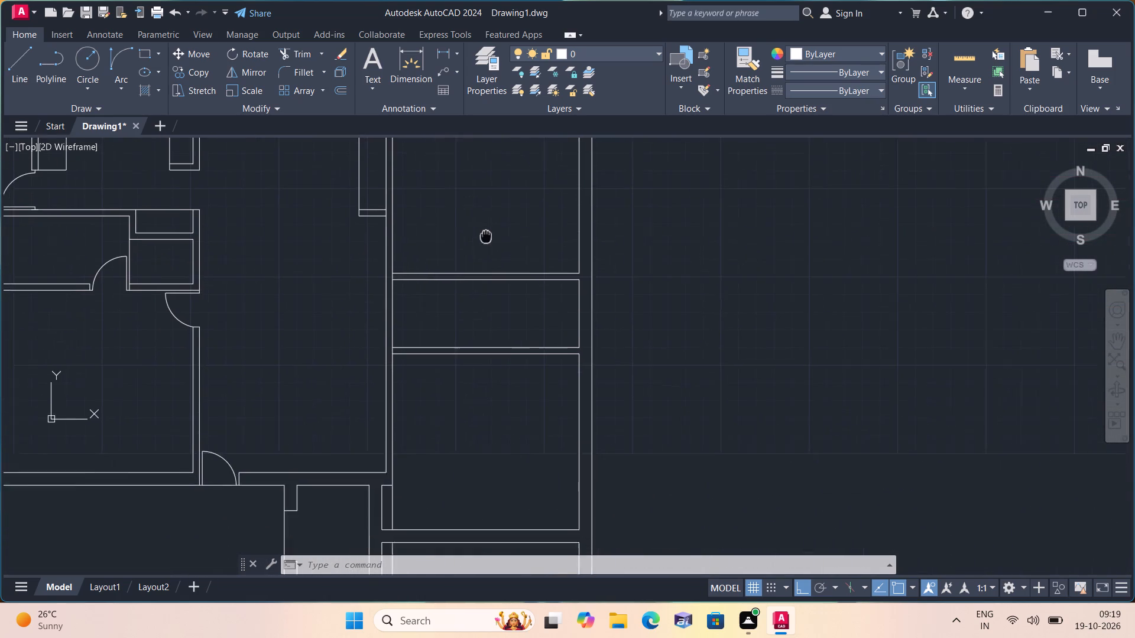
pyautogui.moveTo(486, 236); pyautogui.dragTo(486, 235, button='middle')
pyautogui.scroll(-2, 488, 249)
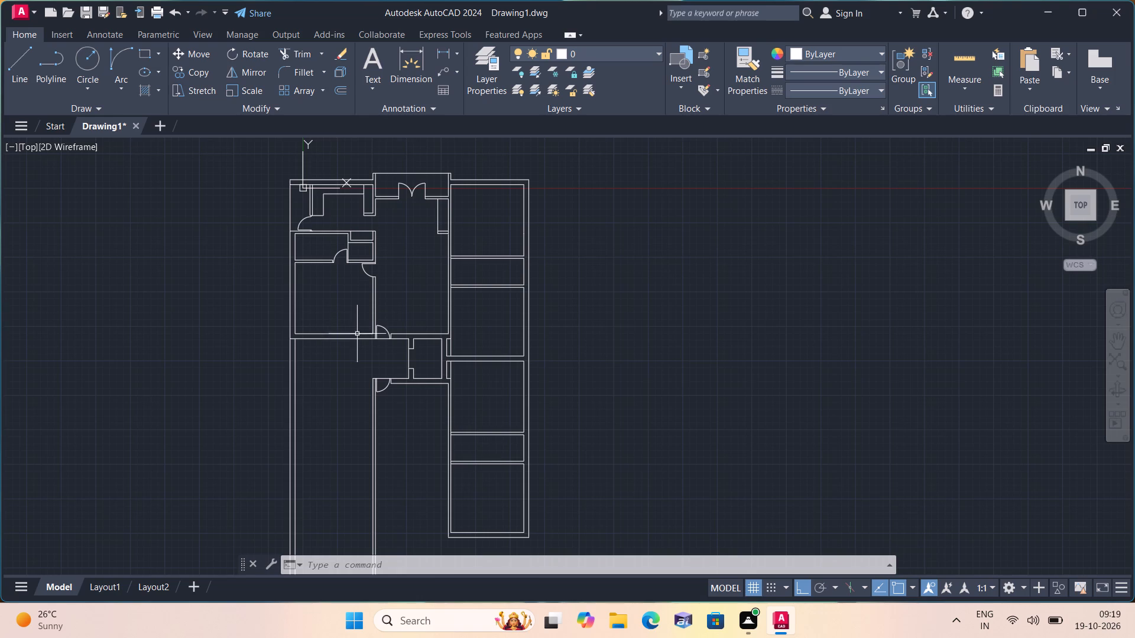
pyautogui.moveTo(356, 334); pyautogui.dragTo(420, 278, button='middle')
pyautogui.write('l')
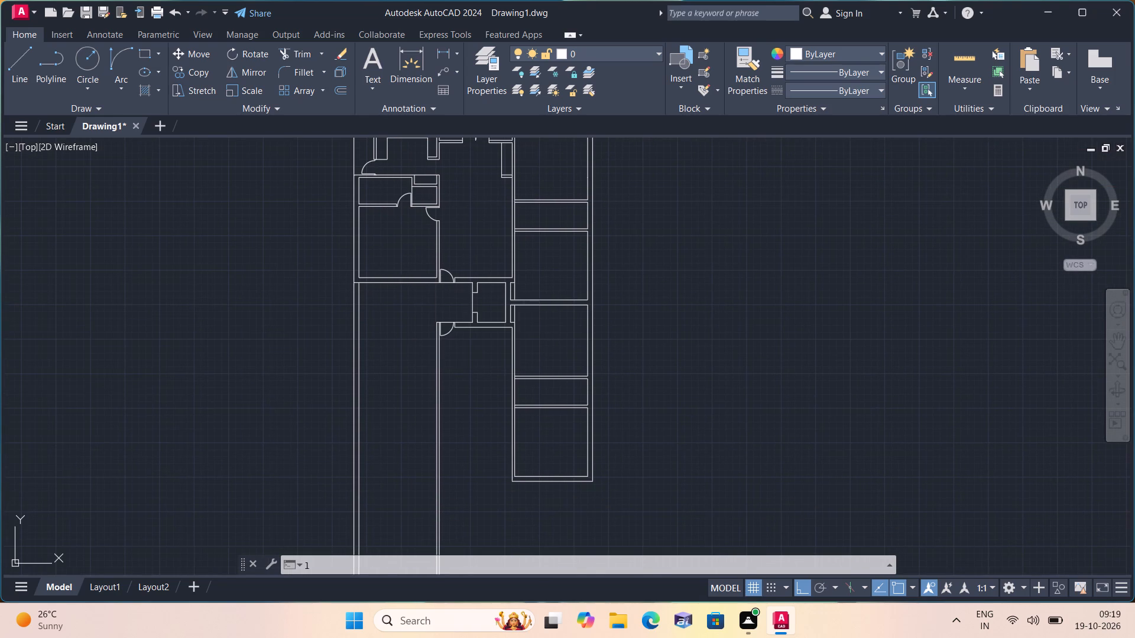
pyautogui.press('space')
pyautogui.scroll(3, 408, 320)
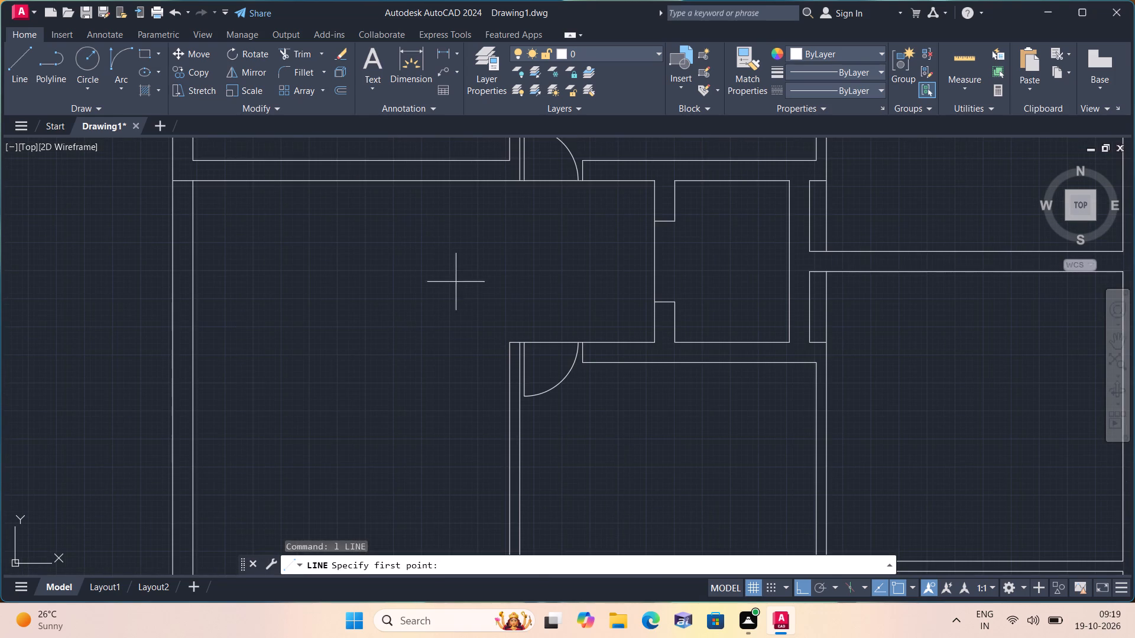
pyautogui.click(511, 341)
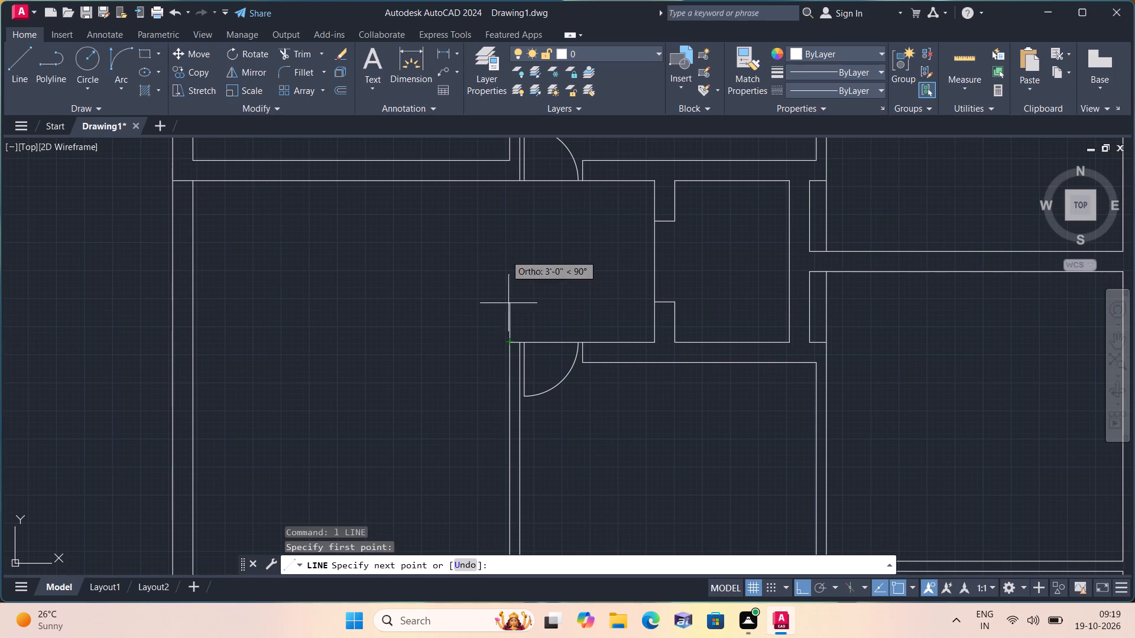
pyautogui.scroll(-1, 505, 219)
pyautogui.moveTo(505, 222); pyautogui.dragTo(496, 280, button='middle')
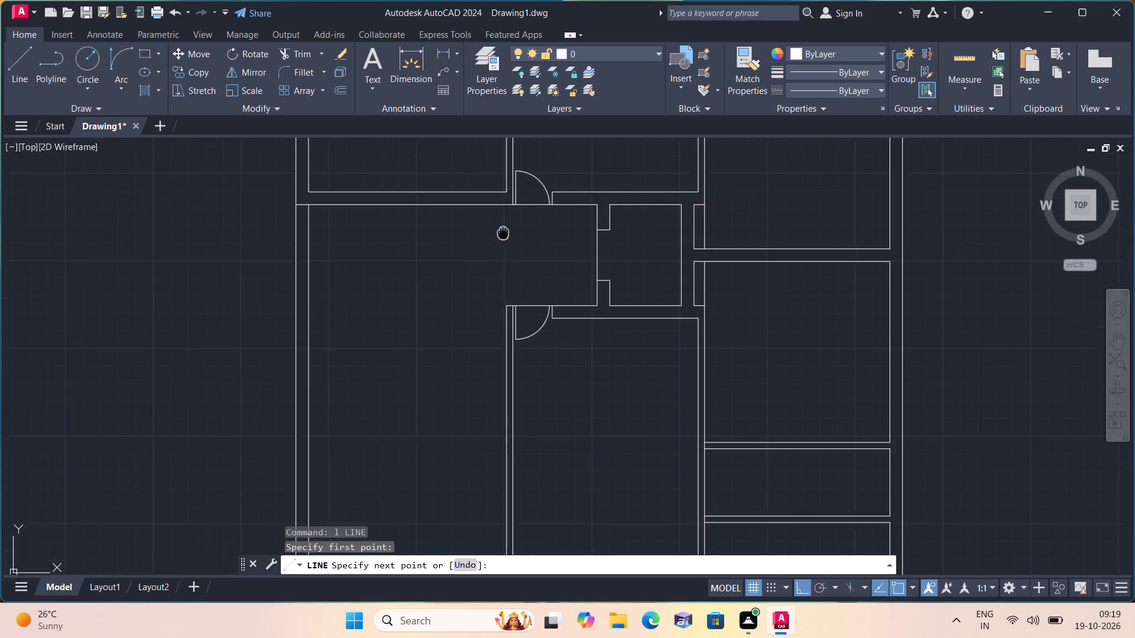
pyautogui.moveTo(496, 280); pyautogui.dragTo(497, 290, button='middle')
pyautogui.scroll(1, 498, 263)
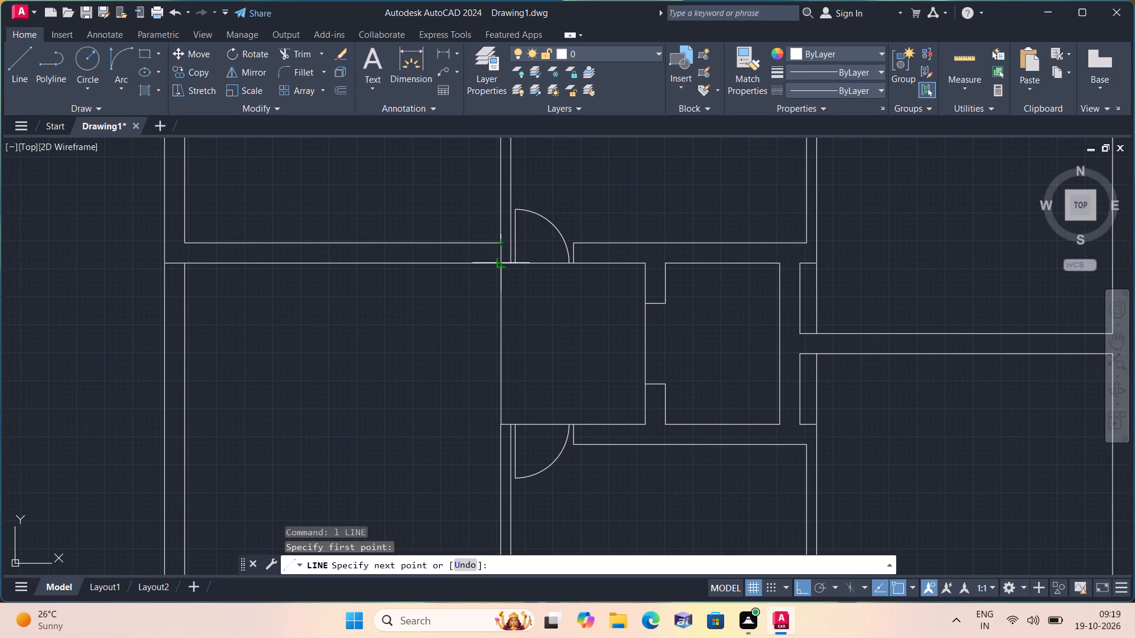
pyautogui.click(503, 260)
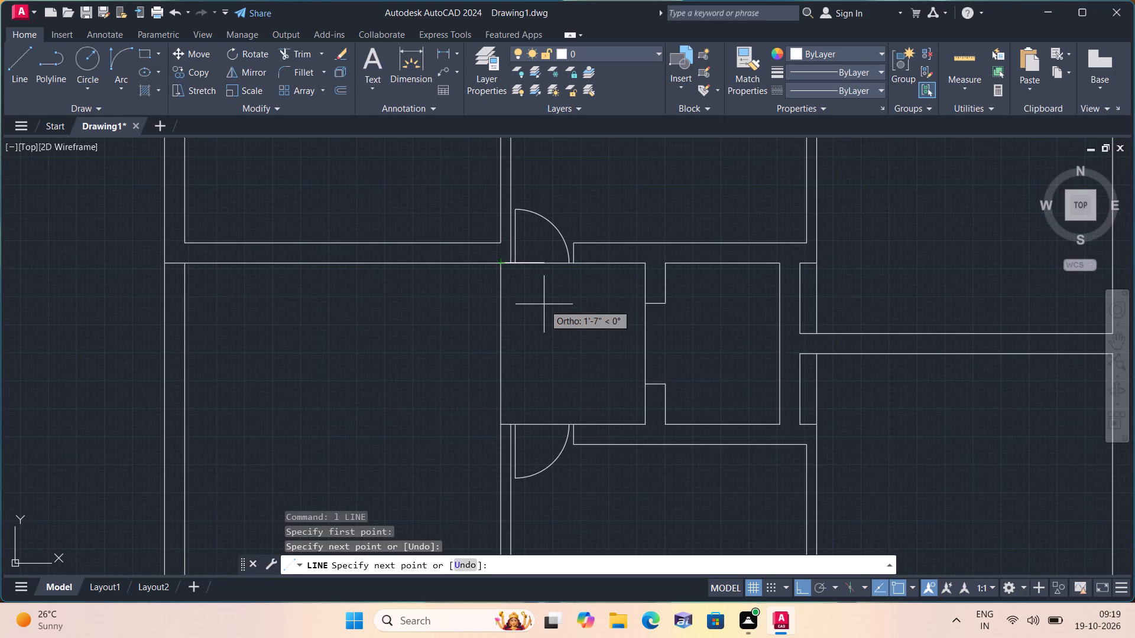
pyautogui.press('space')
# Offset the passage's vertical closing line leftward at 10" spacing, repeating from each new line to make the first four tread lines.
pyautogui.write('off')
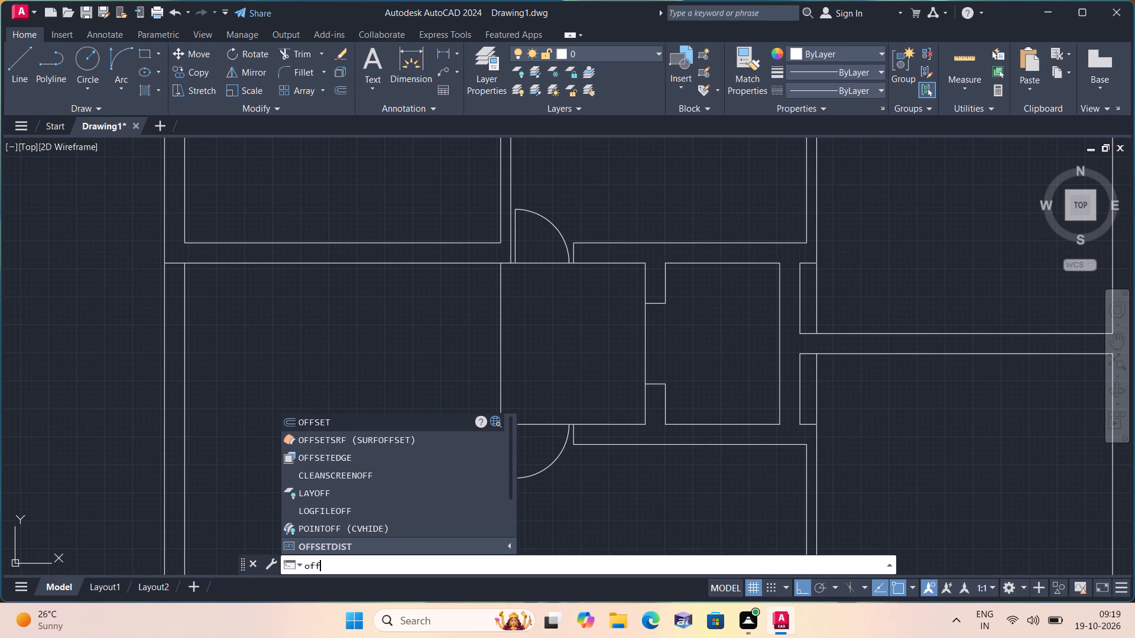
pyautogui.press('space')
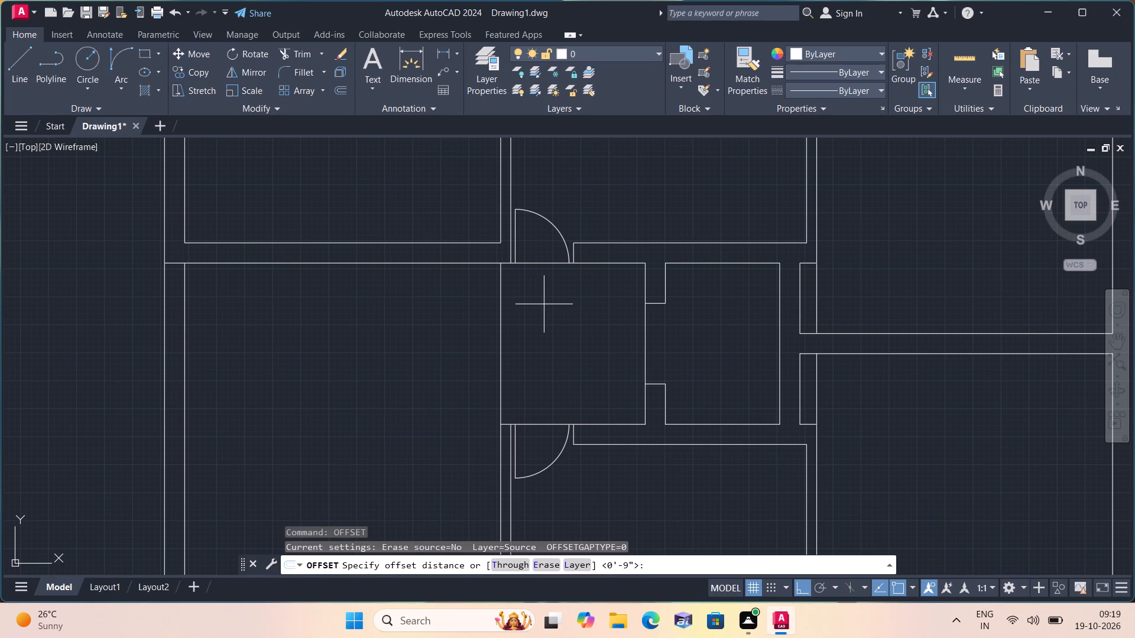
pyautogui.write('10"')
pyautogui.press('space')
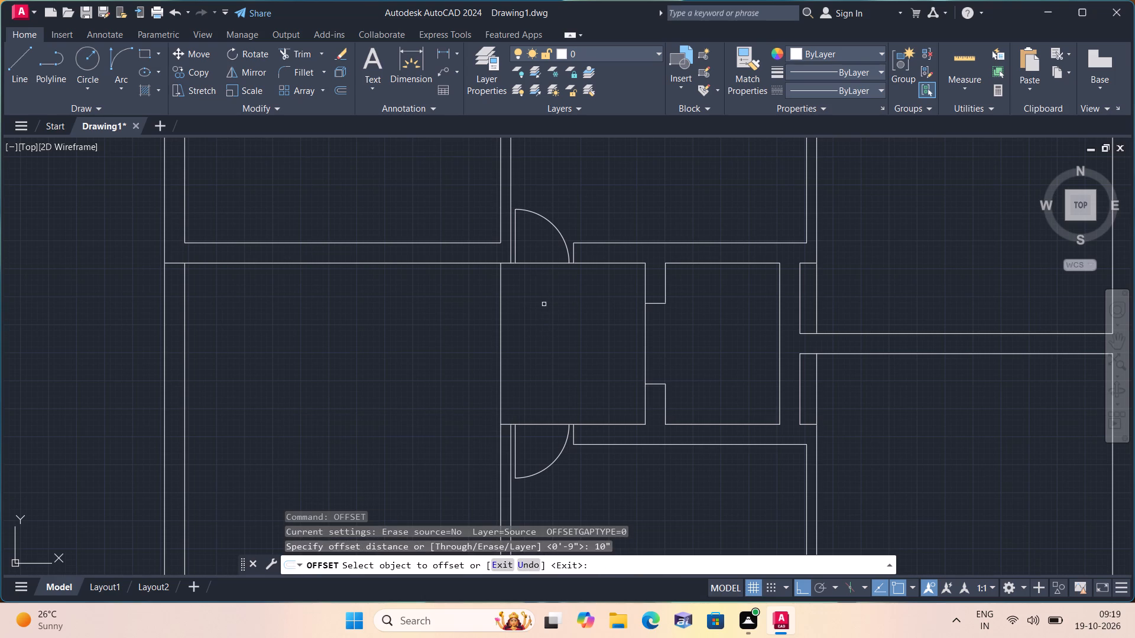
pyautogui.scroll(1, 513, 301)
pyautogui.click(492, 284)
pyautogui.click(404, 298)
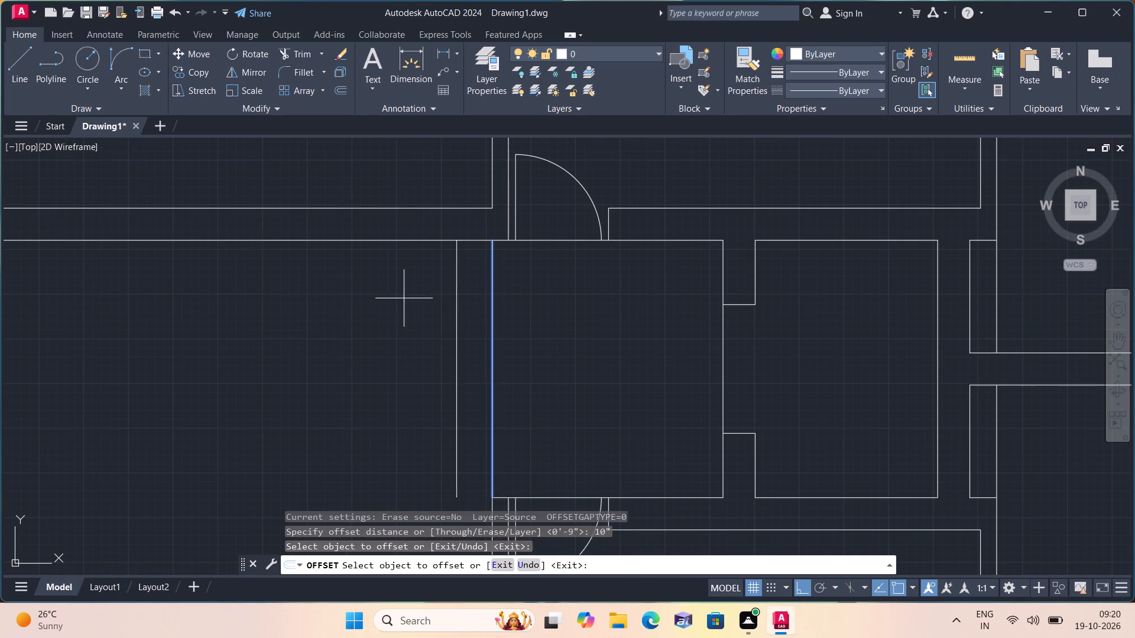
pyautogui.click(455, 324)
pyautogui.click(365, 305)
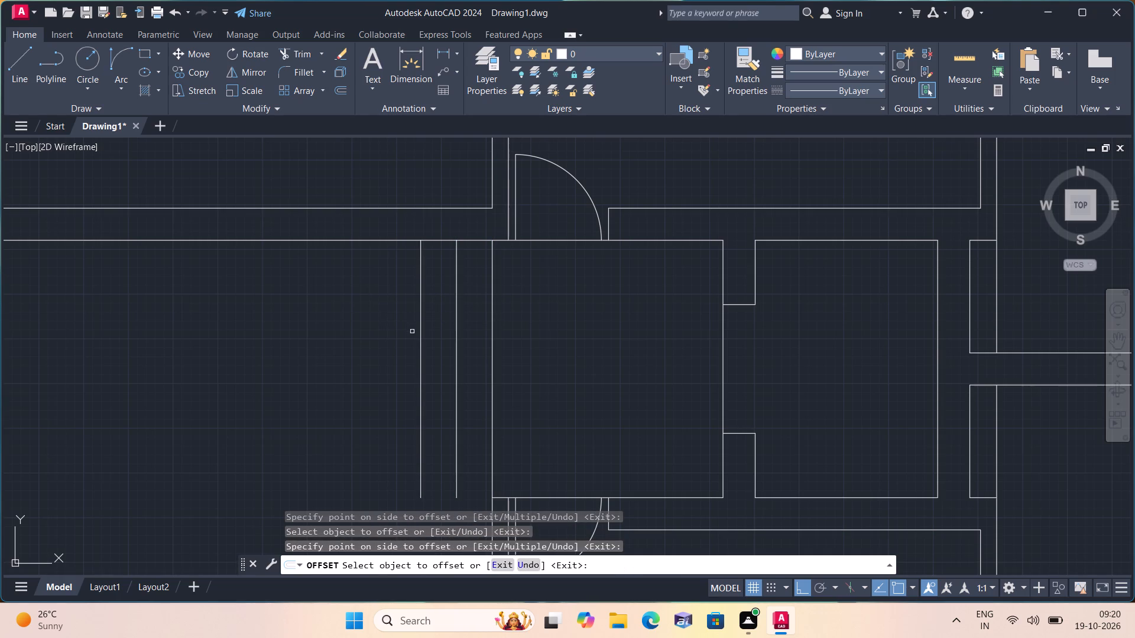
pyautogui.click(421, 341)
pyautogui.click(344, 294)
pyautogui.click(384, 338)
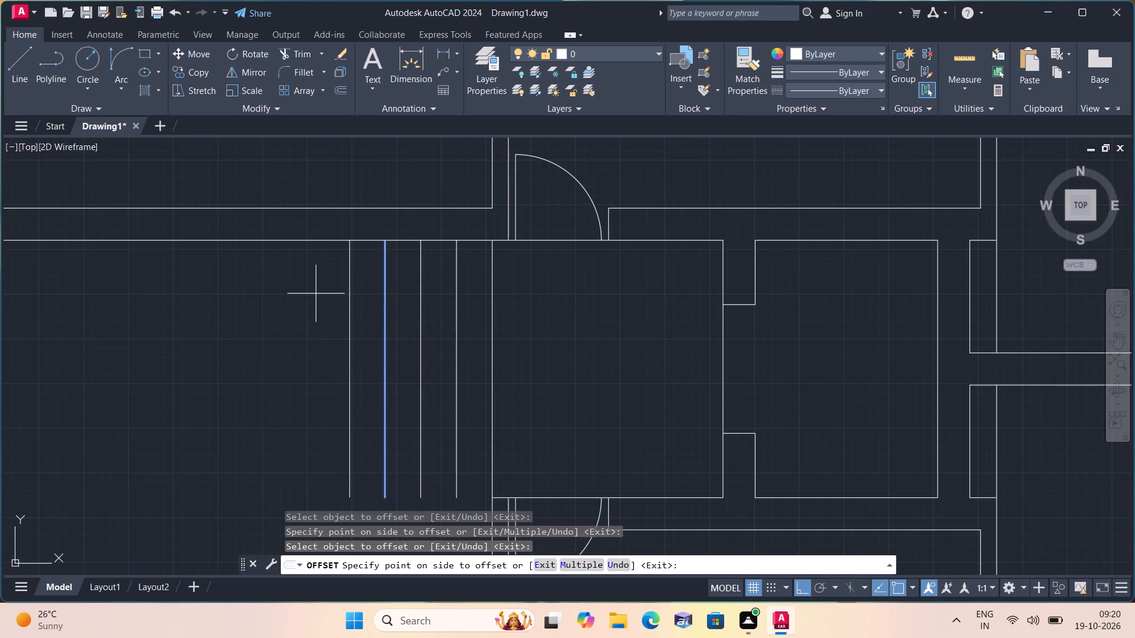
pyautogui.click(316, 294)
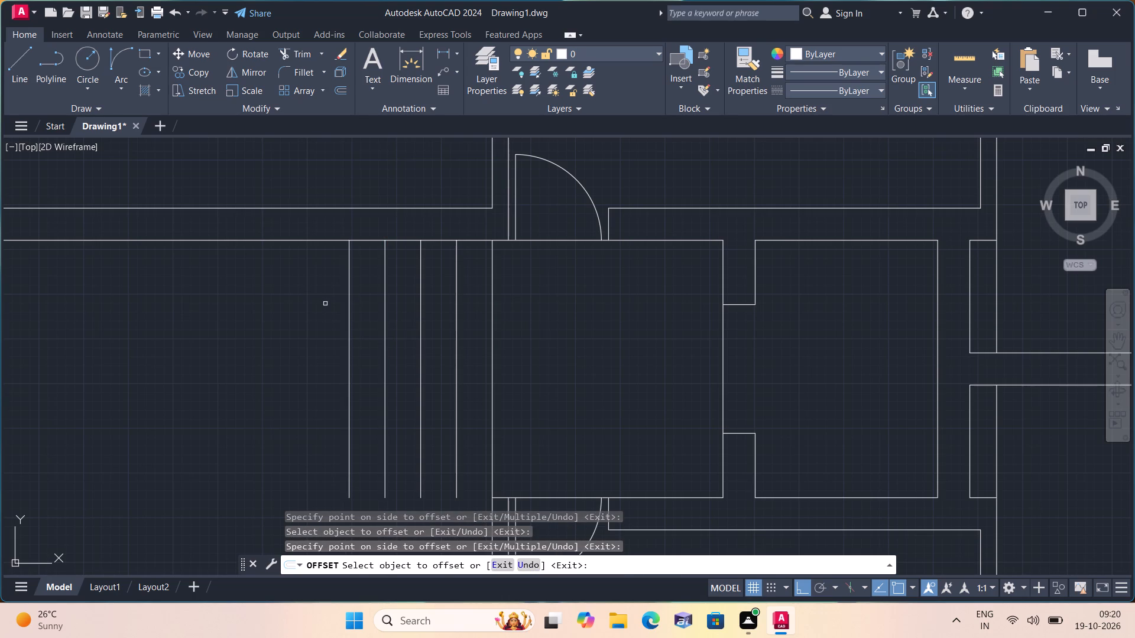
# Continue the 10" offsets leftward from the fourth tread line to add four more, giving eight offset lines in all.
pyautogui.click(350, 327)
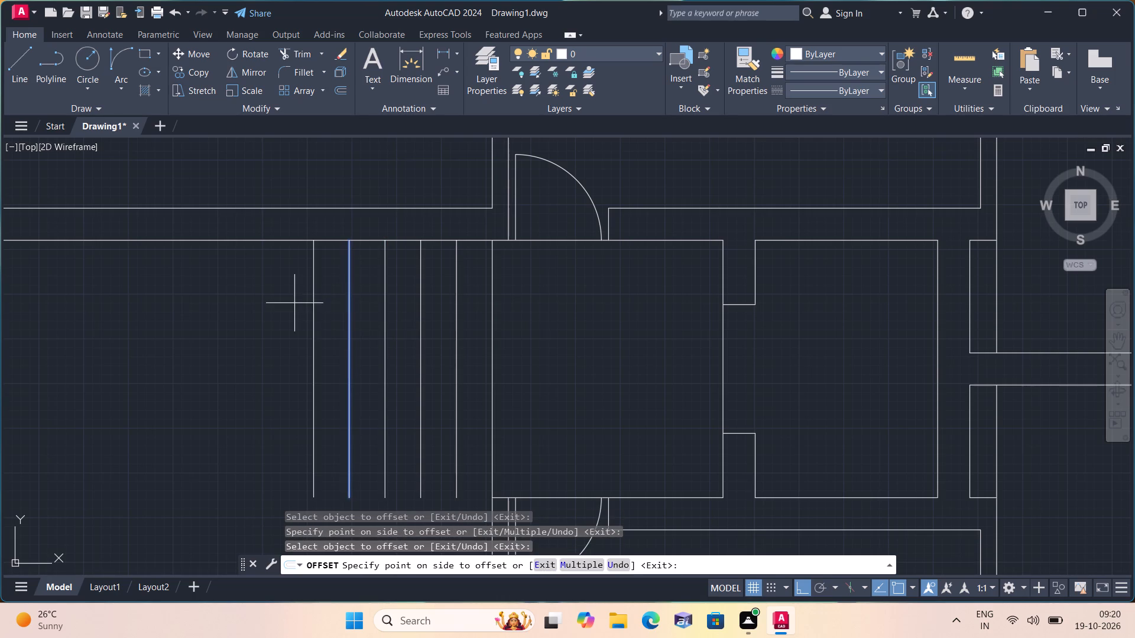
pyautogui.click(294, 303)
pyautogui.click(315, 321)
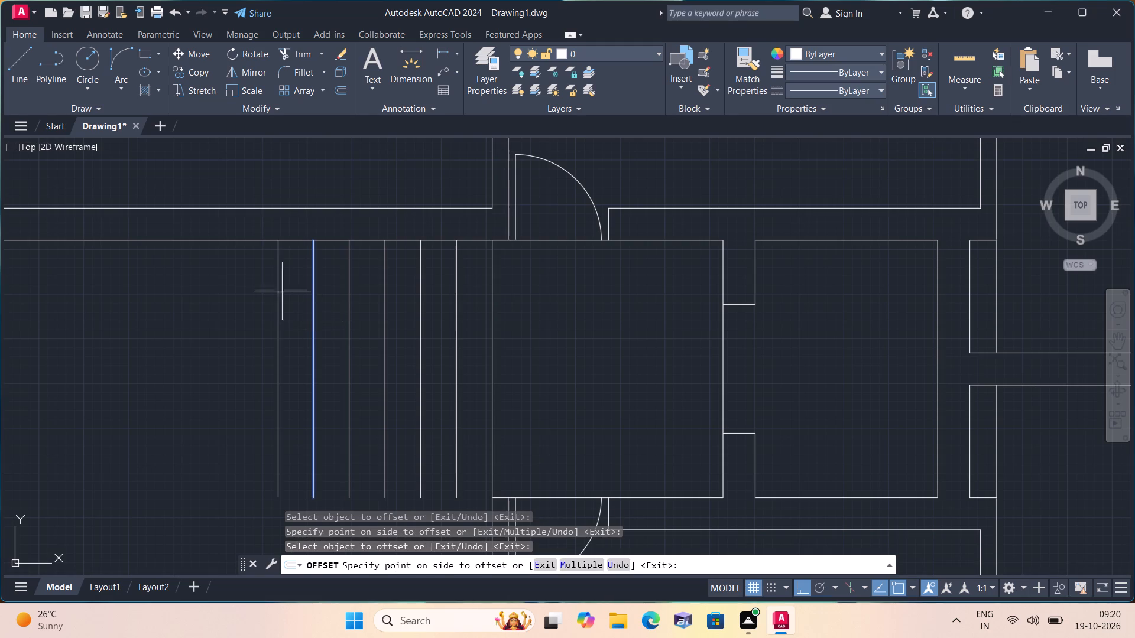
pyautogui.click(238, 275)
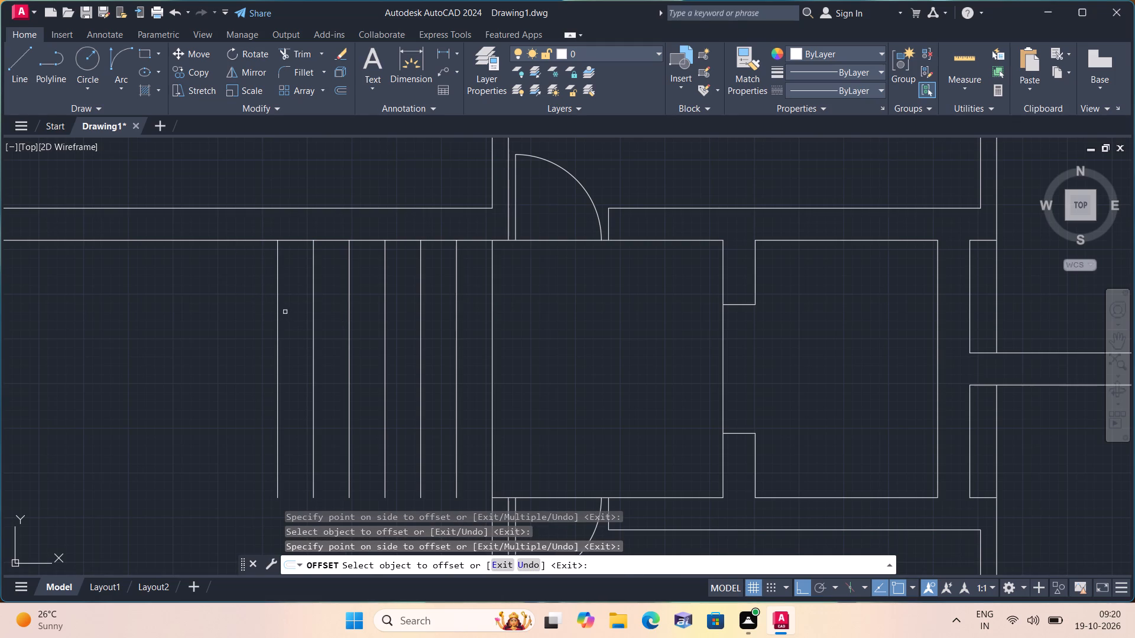
pyautogui.click(274, 301)
pyautogui.click(281, 304)
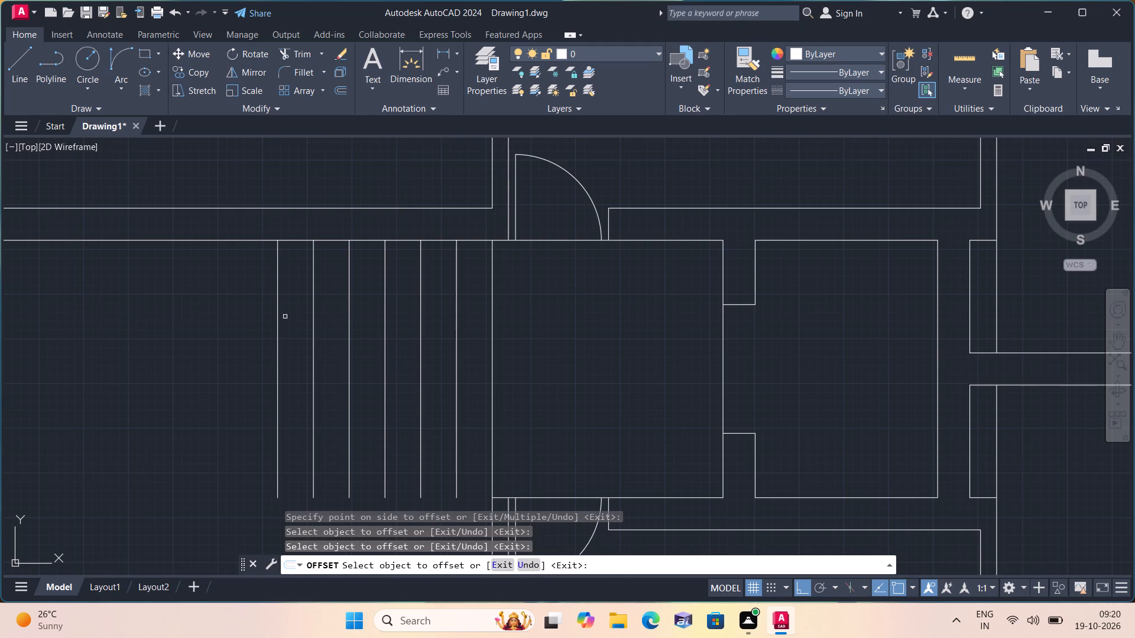
pyautogui.click(278, 304)
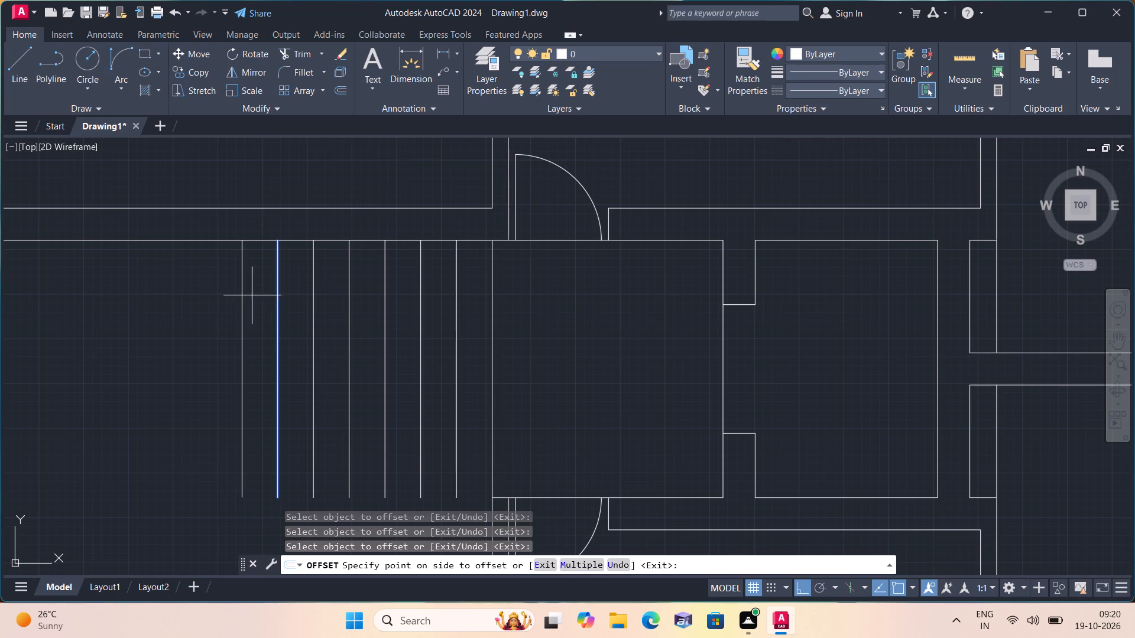
pyautogui.click(209, 297)
pyautogui.scroll(-2, 209, 297)
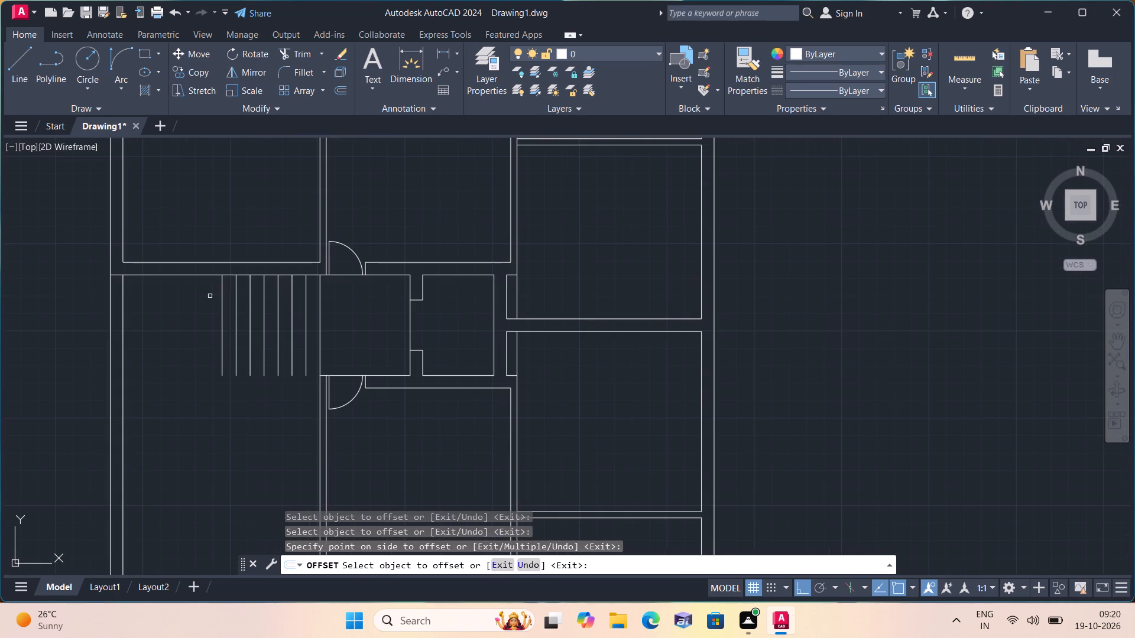
pyautogui.click(223, 306)
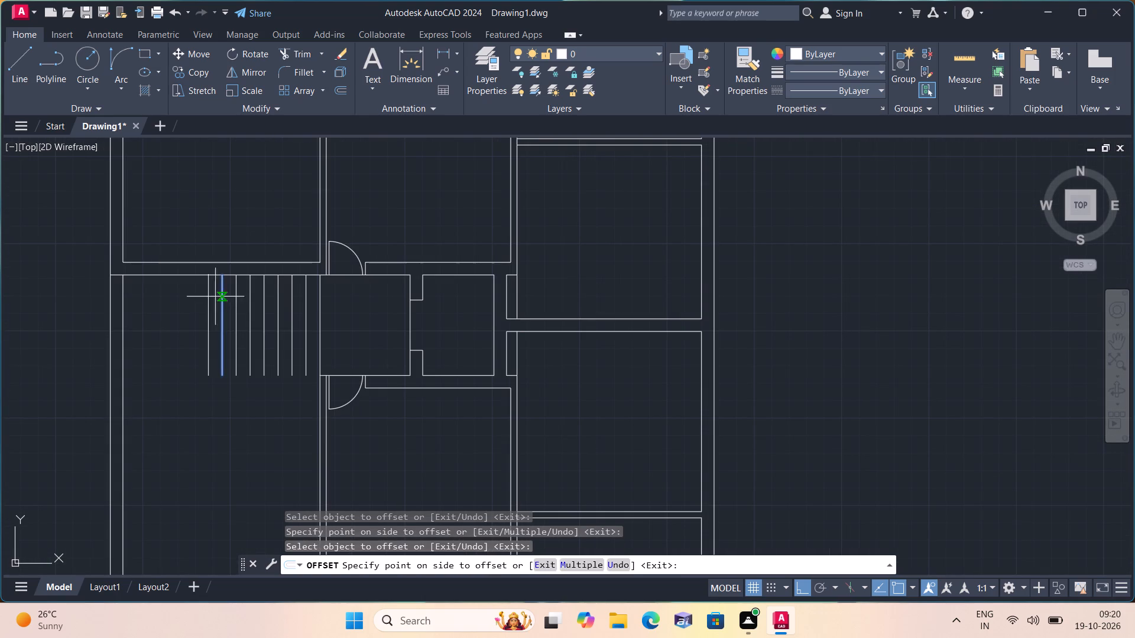
pyautogui.click(149, 297)
pyautogui.scroll(2, 230, 320)
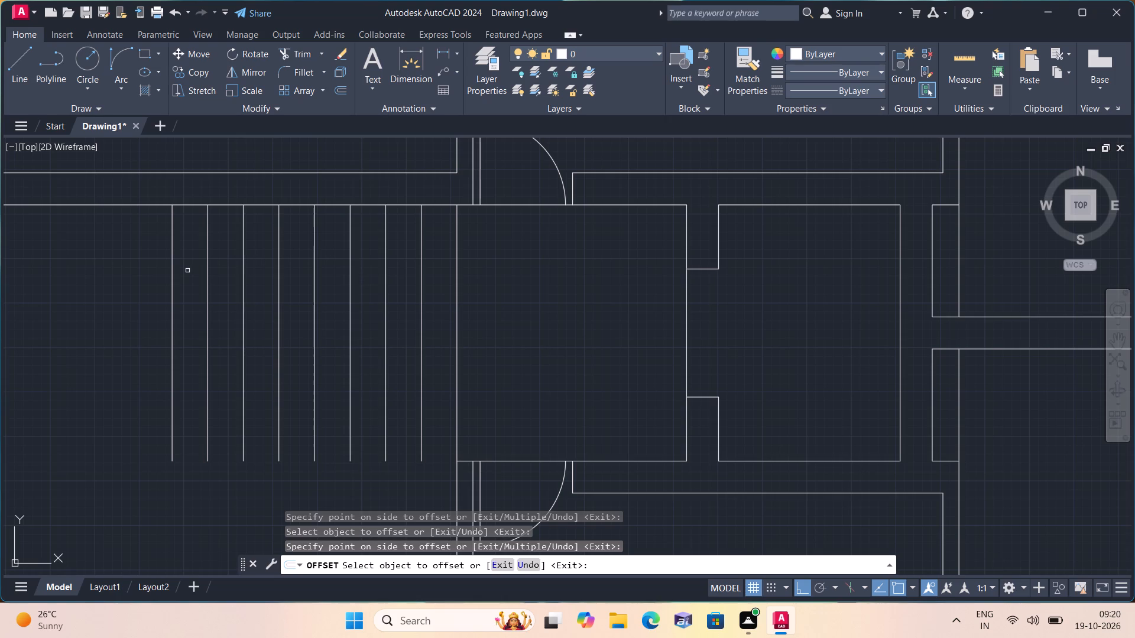
pyautogui.scroll(-2, 160, 285)
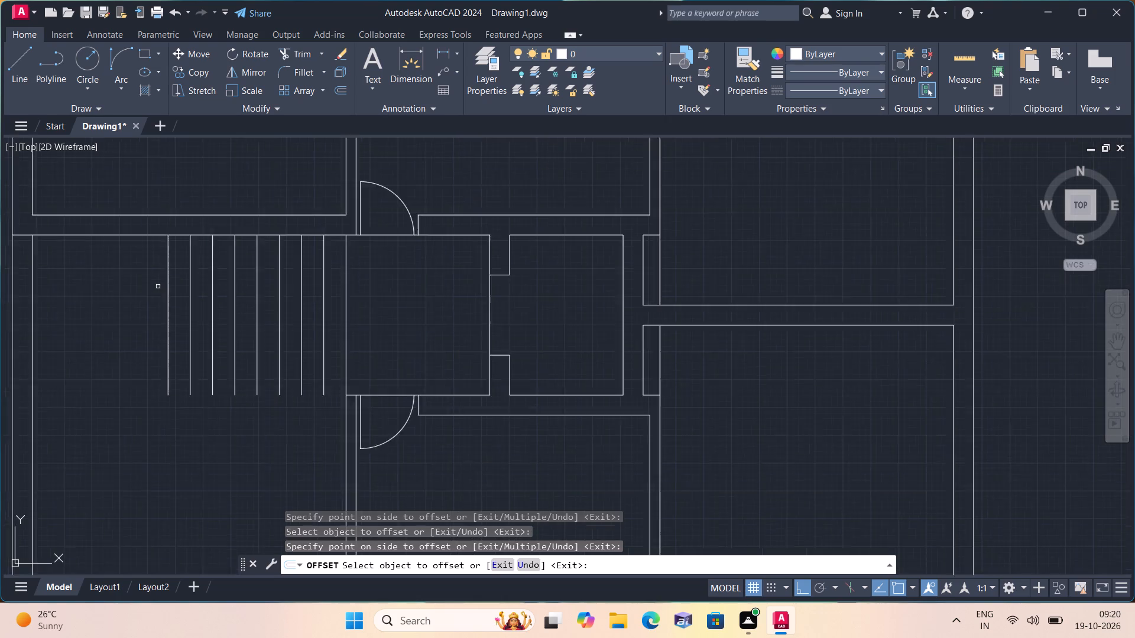
pyautogui.moveTo(122, 284); pyautogui.dragTo(213, 297, button='middle')
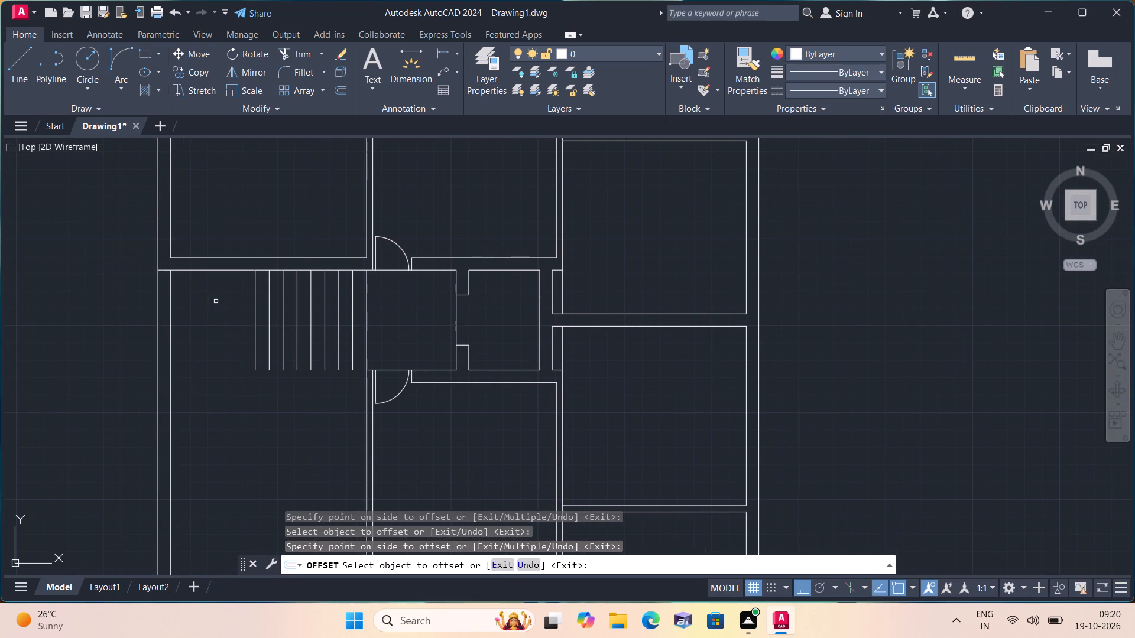
pyautogui.press('space')
# Offset the leftmost tread line 3' toward the left outer wall.
pyautogui.press('space')
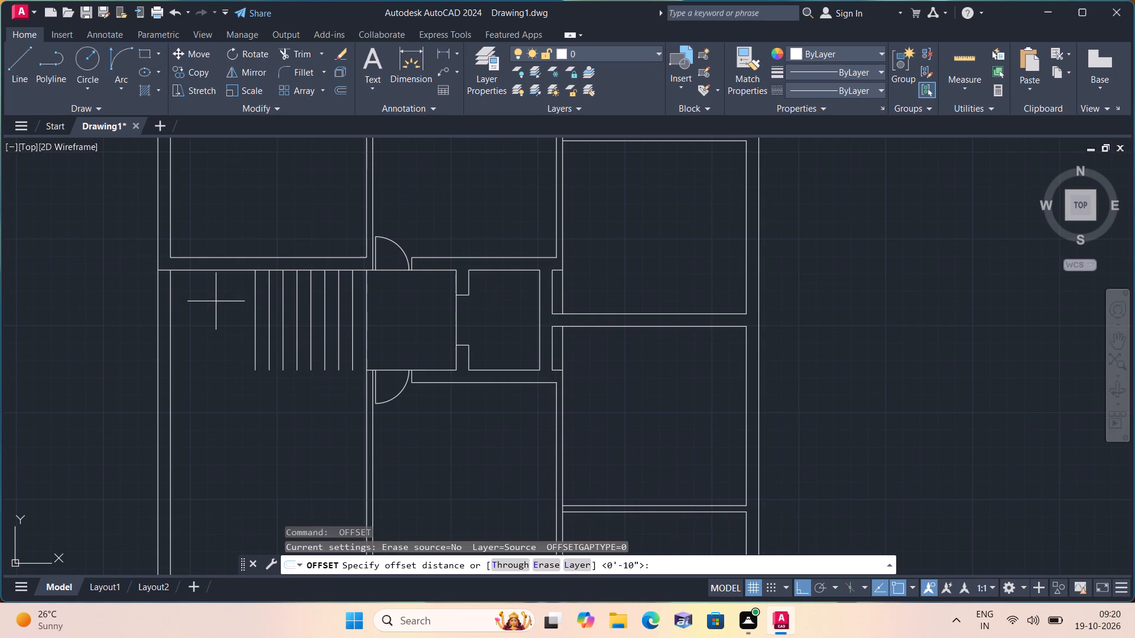
pyautogui.write("3'")
pyautogui.press('space')
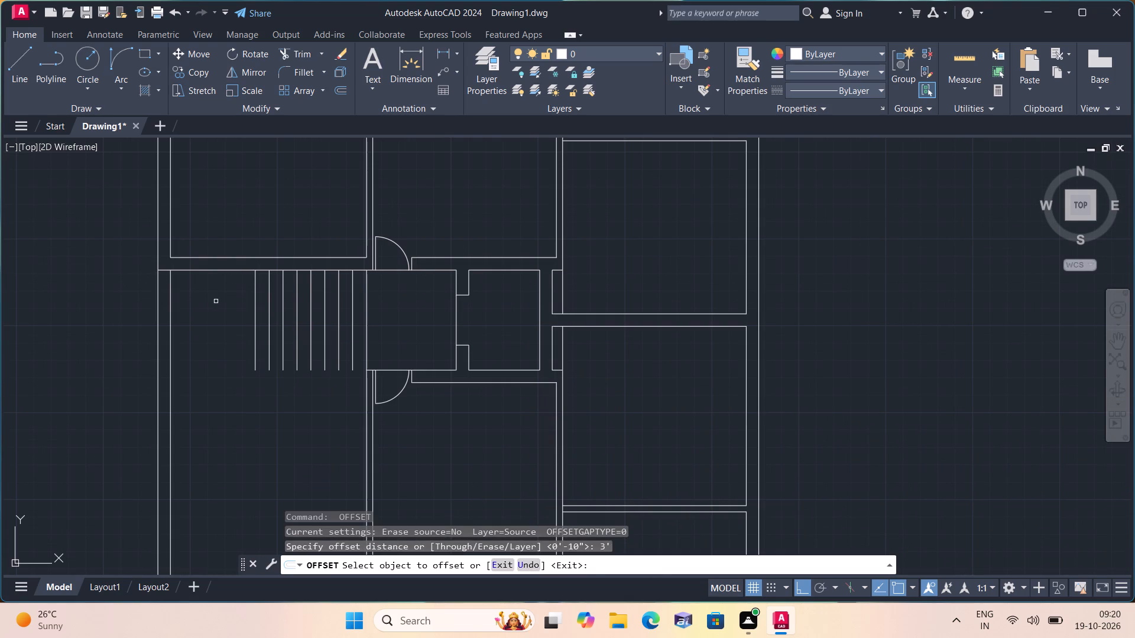
pyautogui.click(254, 320)
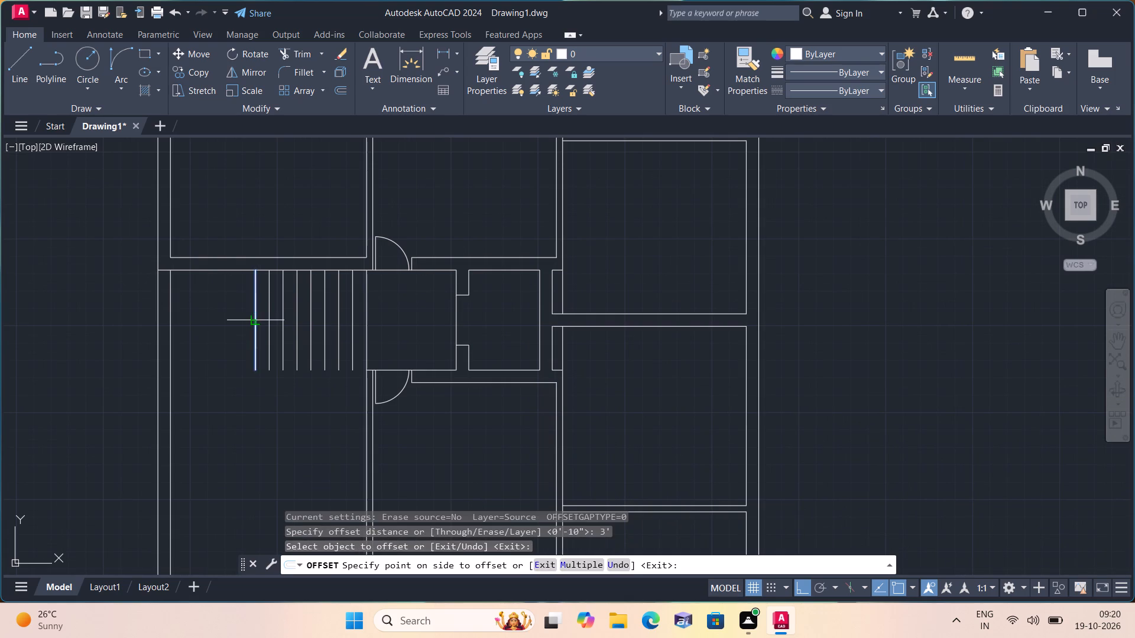
pyautogui.click(198, 300)
pyautogui.press('space')
# Offset the new 3' line 9" further toward the left outer wall to form the wall's second face.
pyautogui.press('space')
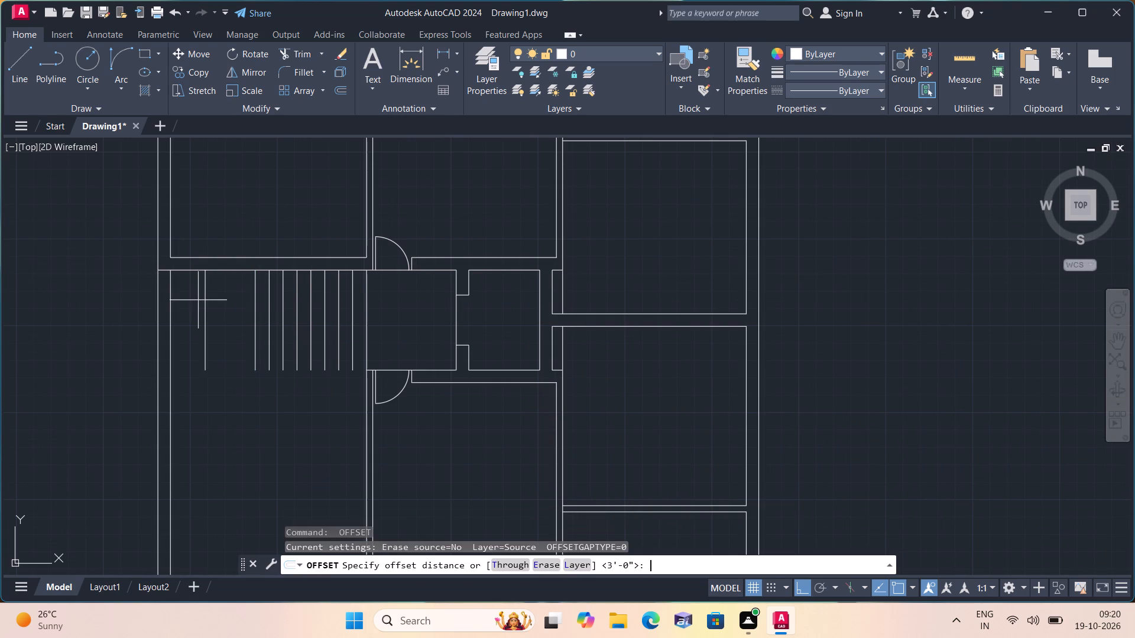
pyautogui.write('9"')
pyautogui.press('space')
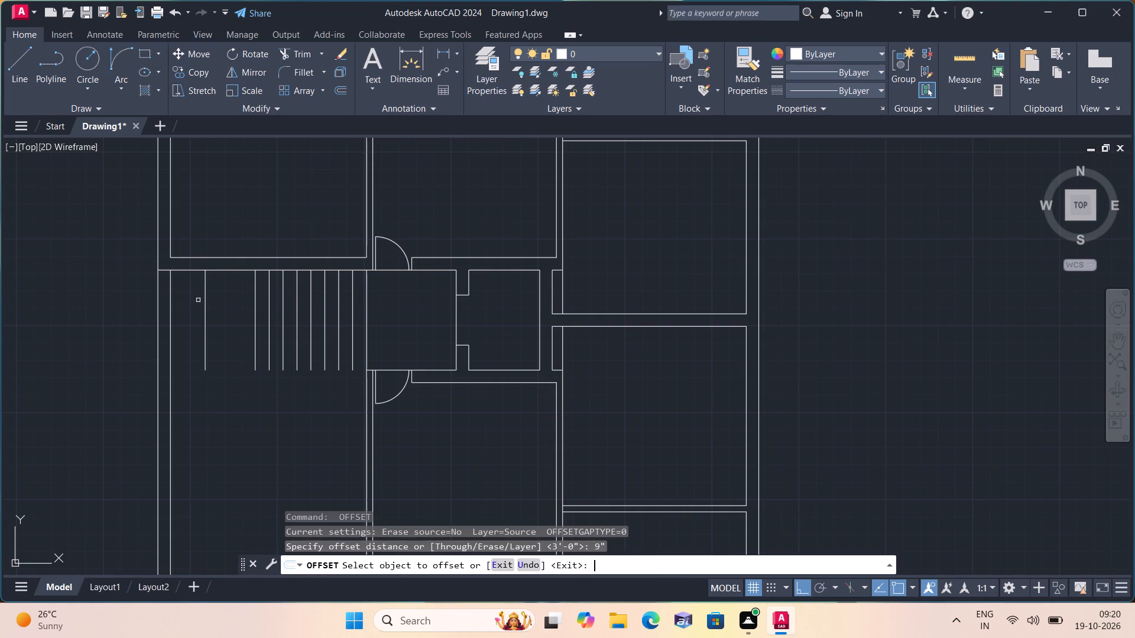
pyautogui.click(205, 299)
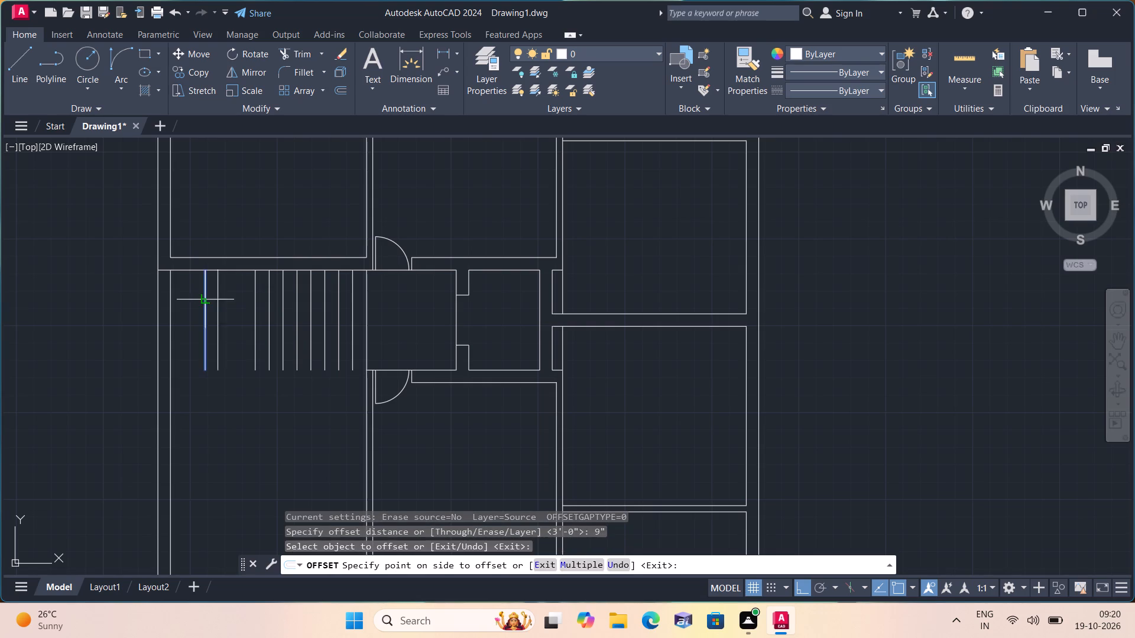
pyautogui.click(174, 295)
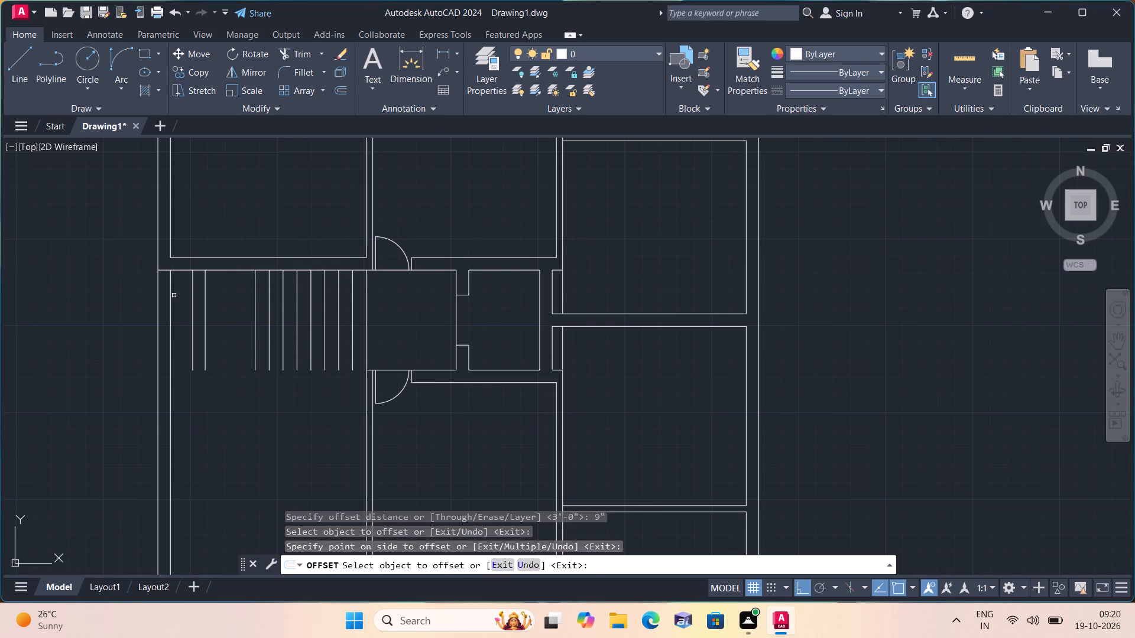
pyautogui.press('space')
# Extend the passage's lower wall line leftward across the tread lines and the 9" wall to the left outer wall's outer face.
pyautogui.write('exte')
pyautogui.press('space')
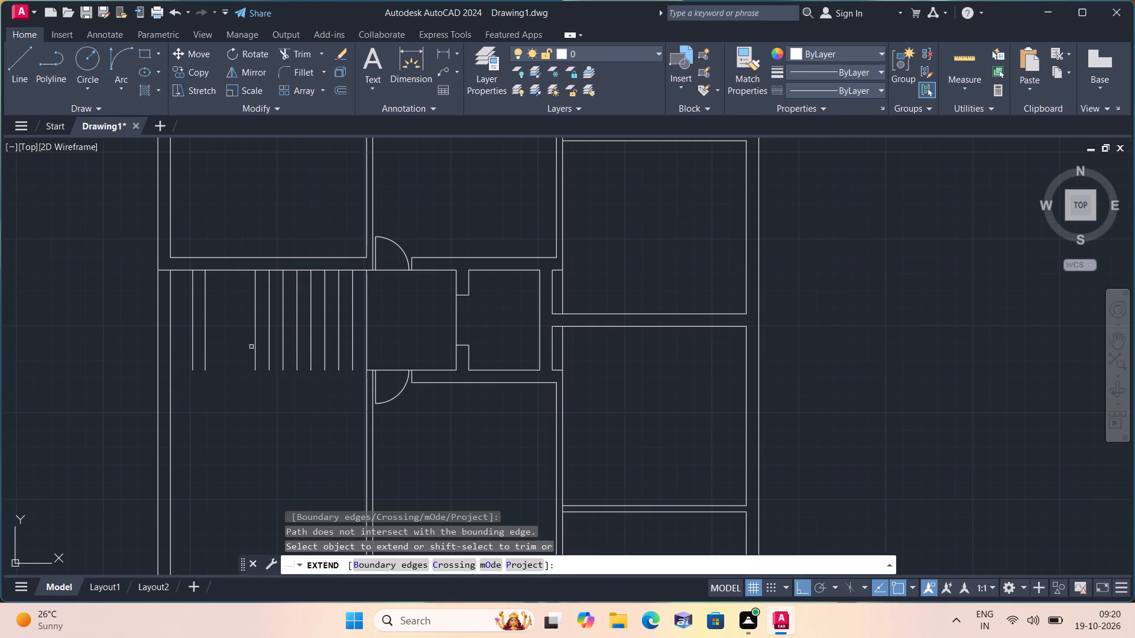
pyautogui.scroll(1, 367, 373)
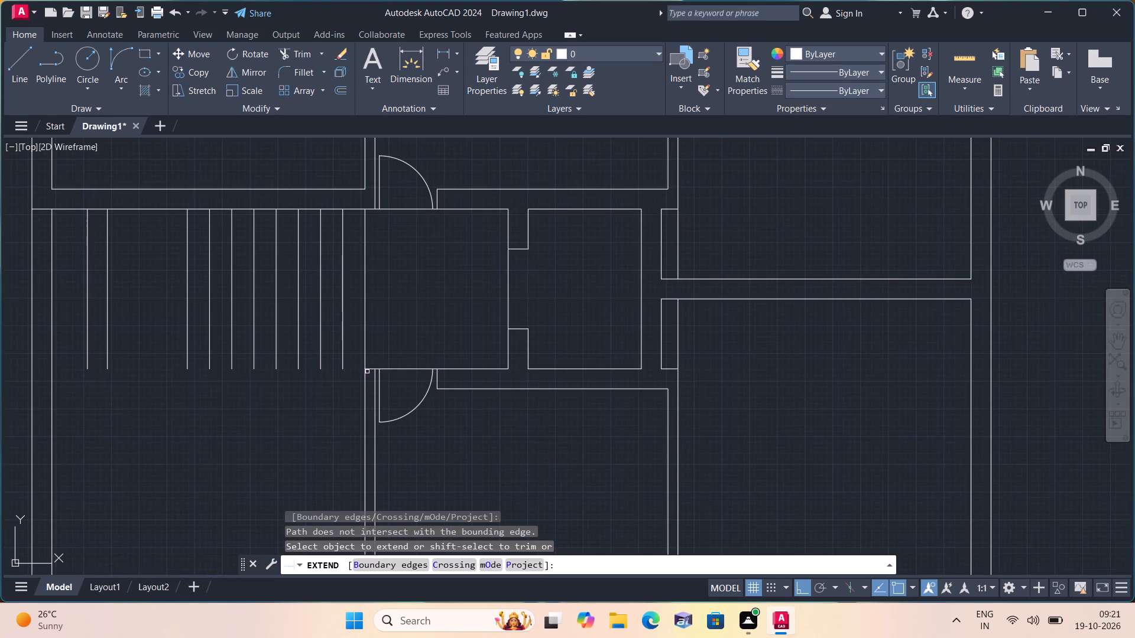
pyautogui.click(366, 369)
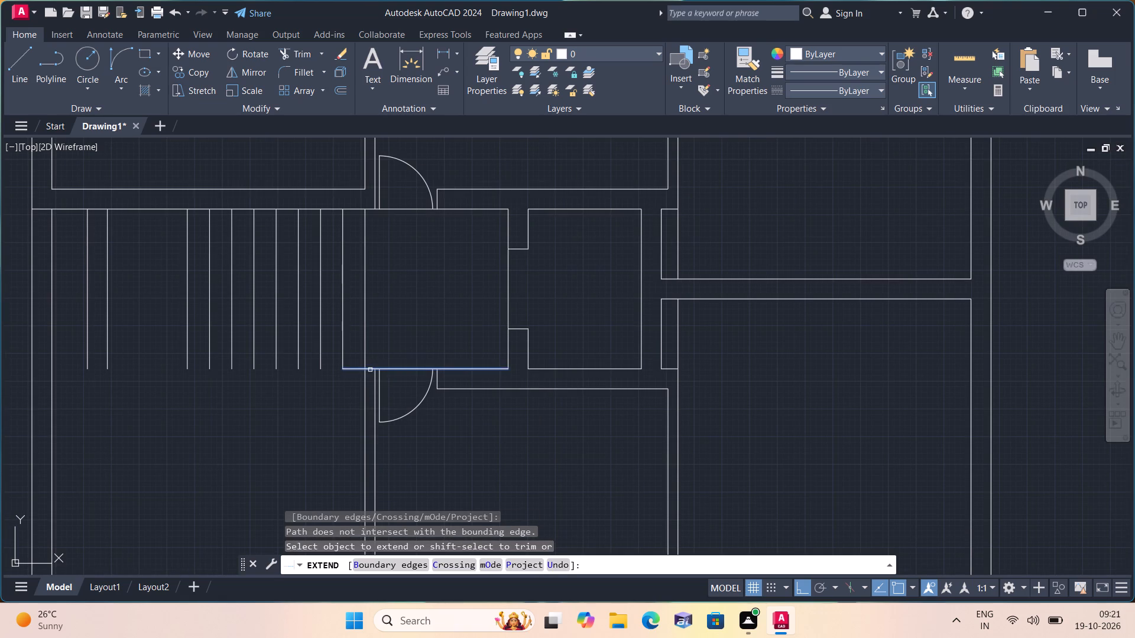
pyautogui.click(370, 370)
pyautogui.click(354, 367)
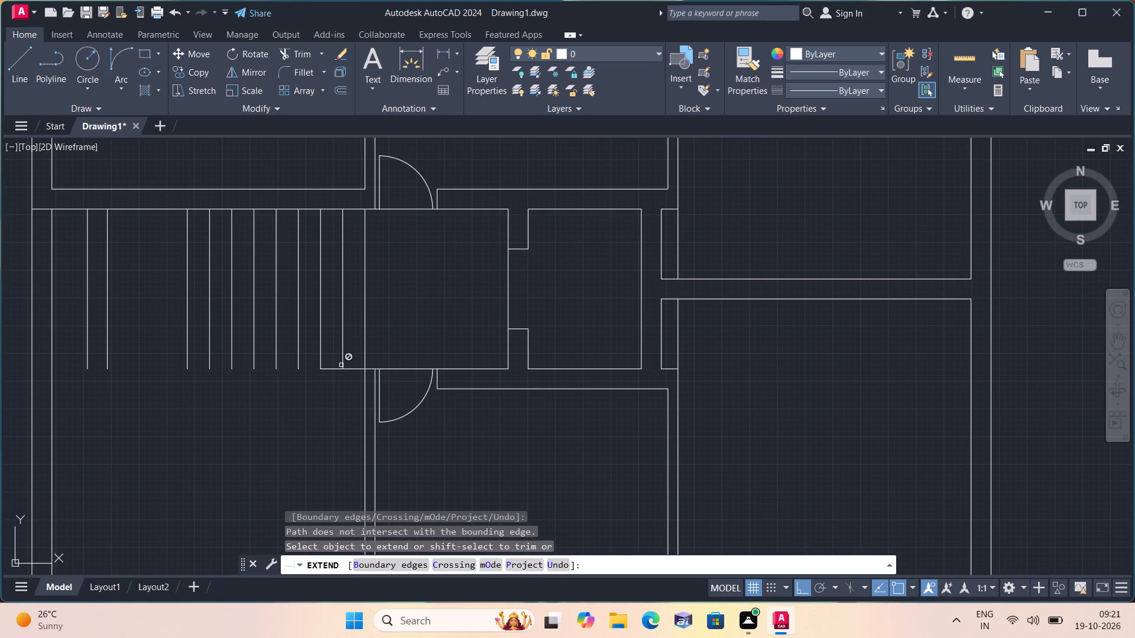
pyautogui.click(341, 369)
pyautogui.click(329, 370)
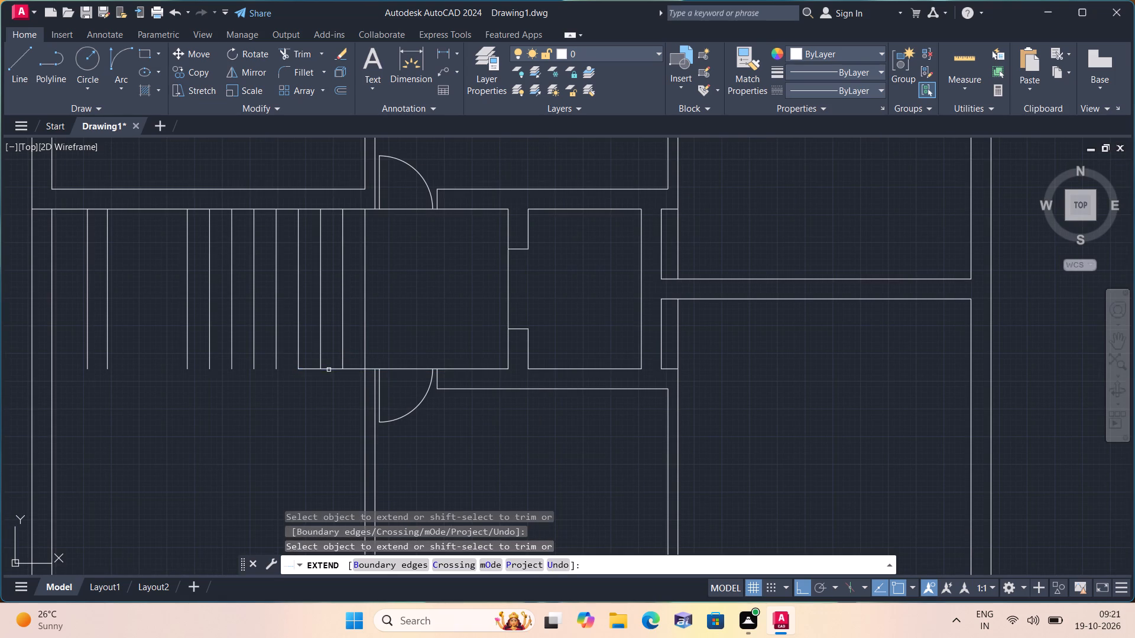
pyautogui.click(312, 369)
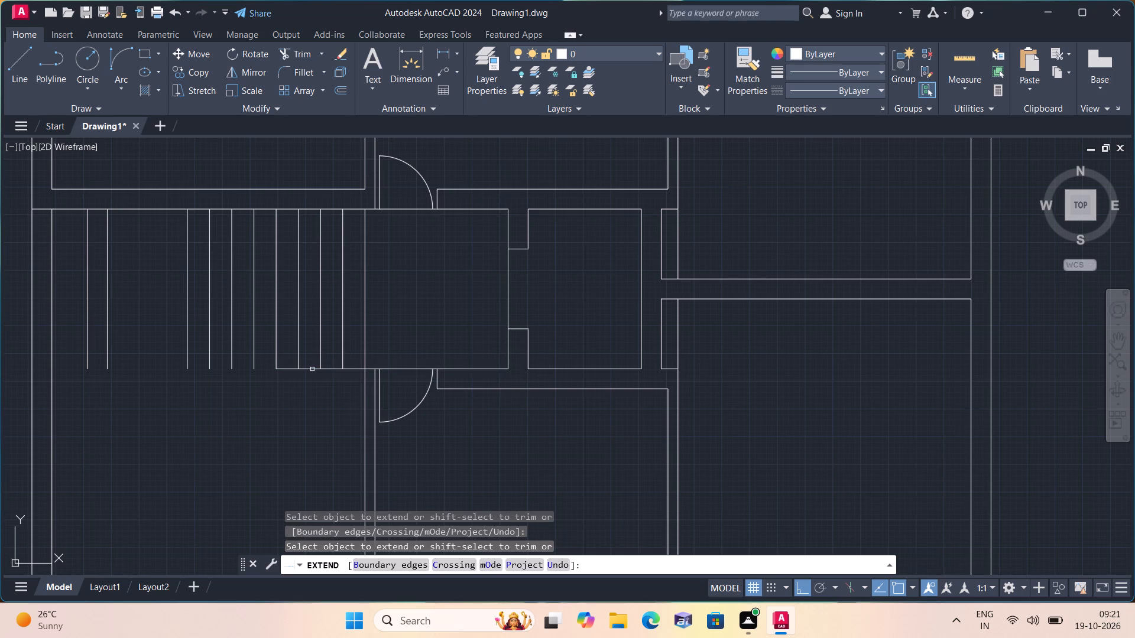
pyautogui.click(305, 371)
pyautogui.click(294, 367)
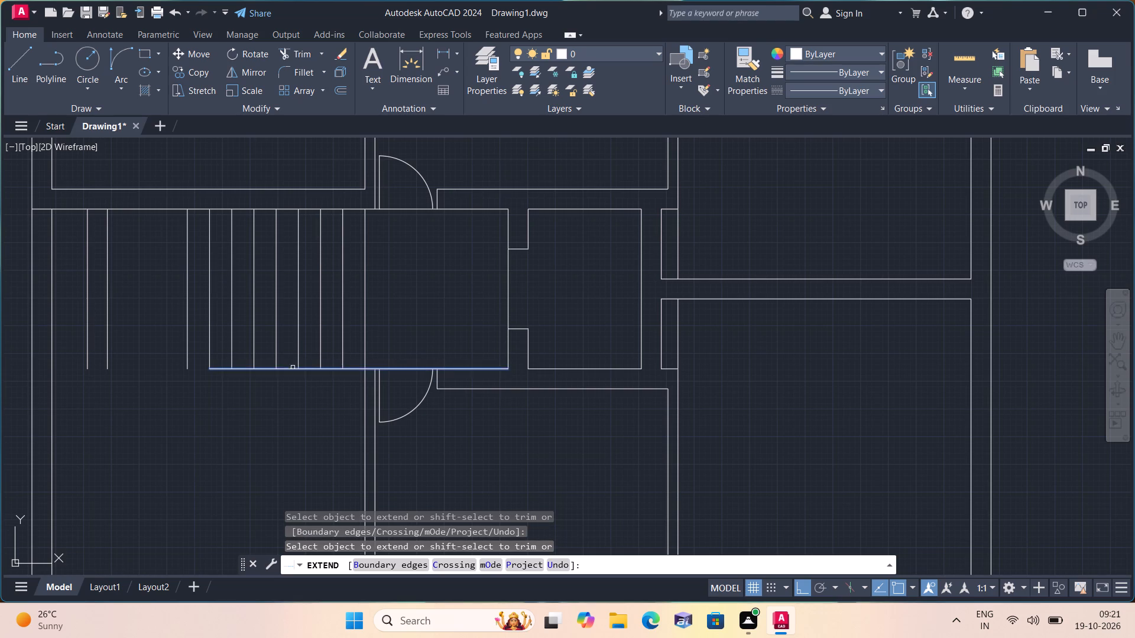
pyautogui.click(277, 366)
pyautogui.click(261, 369)
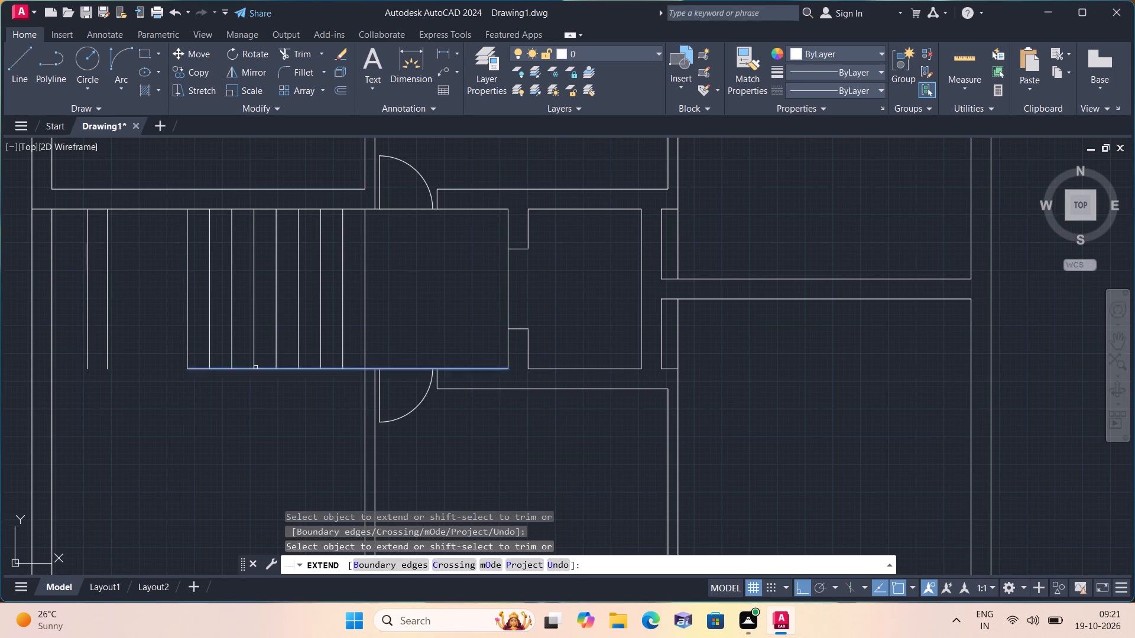
pyautogui.click(245, 370)
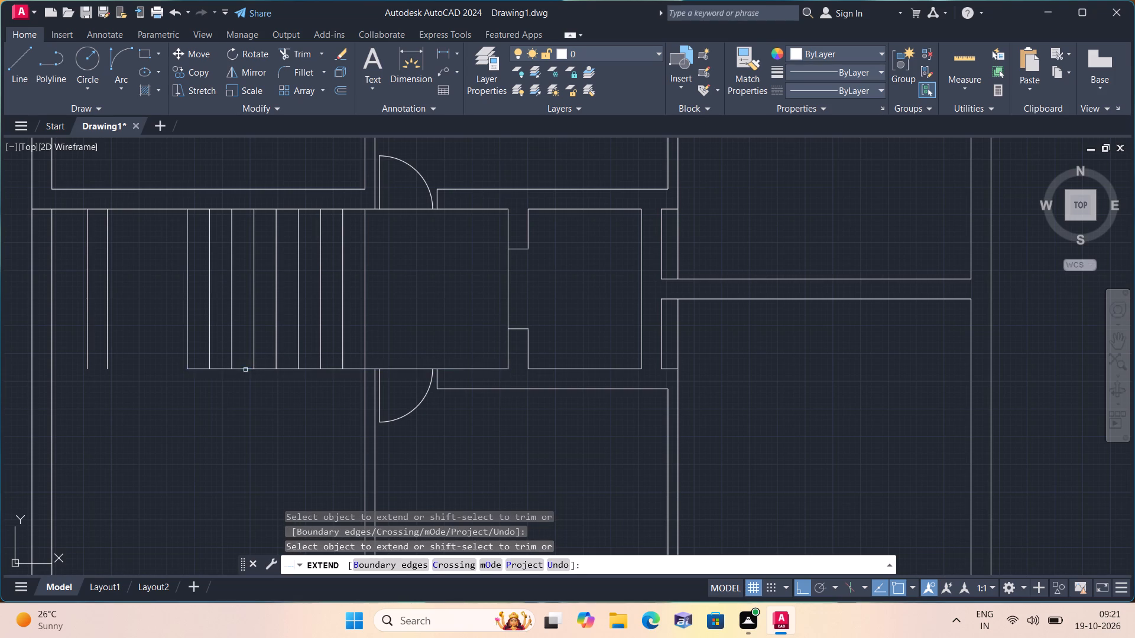
pyautogui.click(232, 369)
pyautogui.click(215, 370)
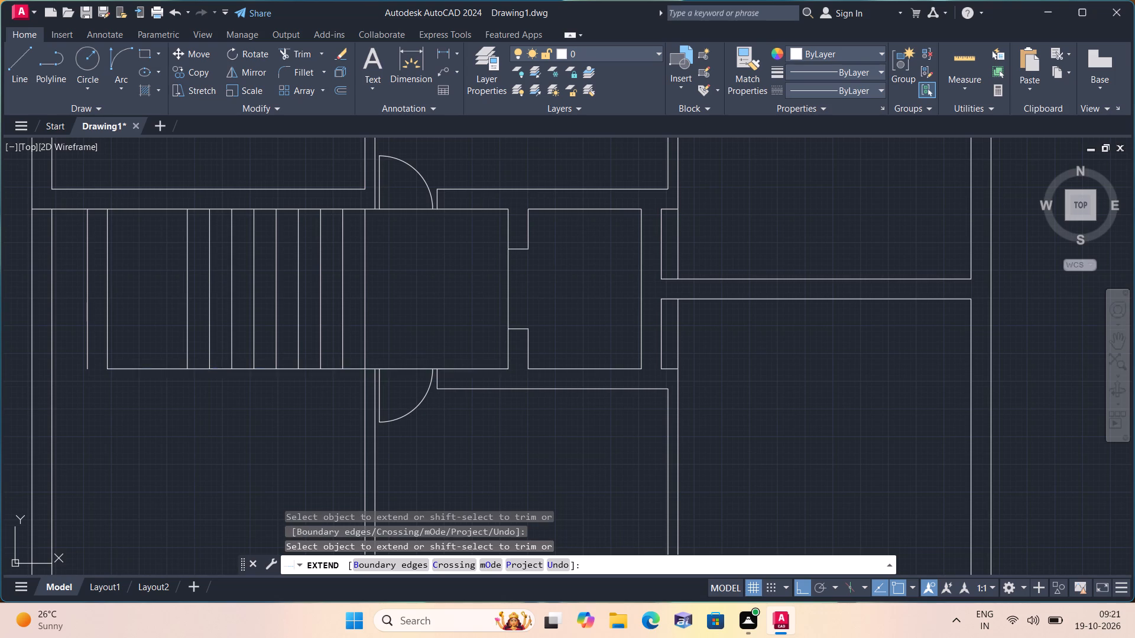
pyautogui.click(204, 370)
pyautogui.click(113, 368)
pyautogui.click(97, 367)
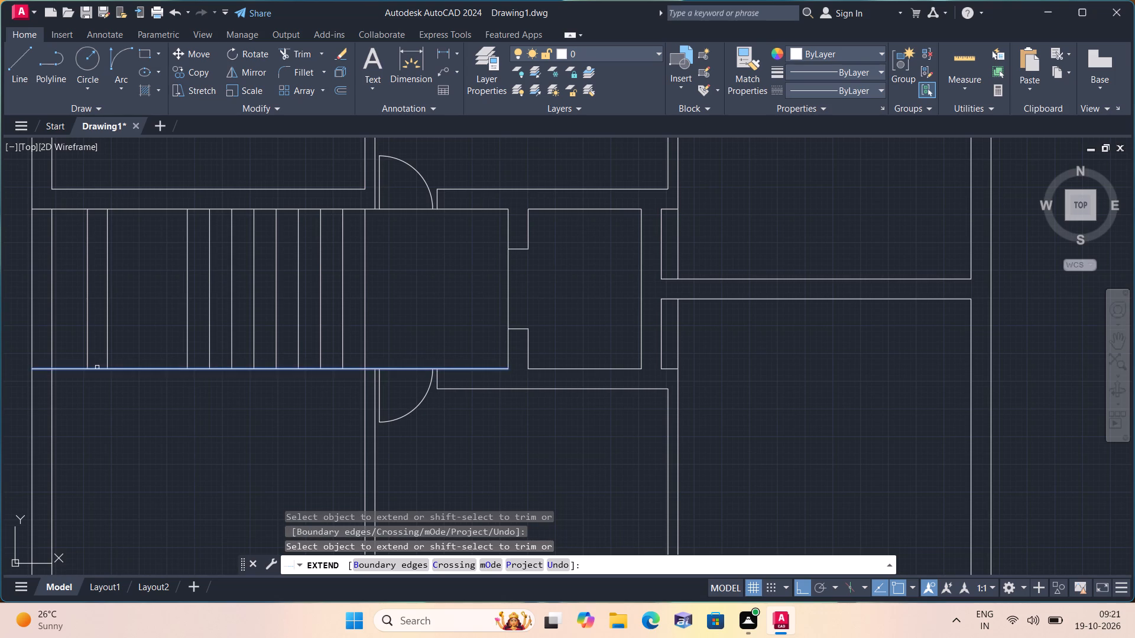
# Extend the top wall line of the room below the passage leftward through the door and partition to the outer wall's outer face.
pyautogui.click(445, 389)
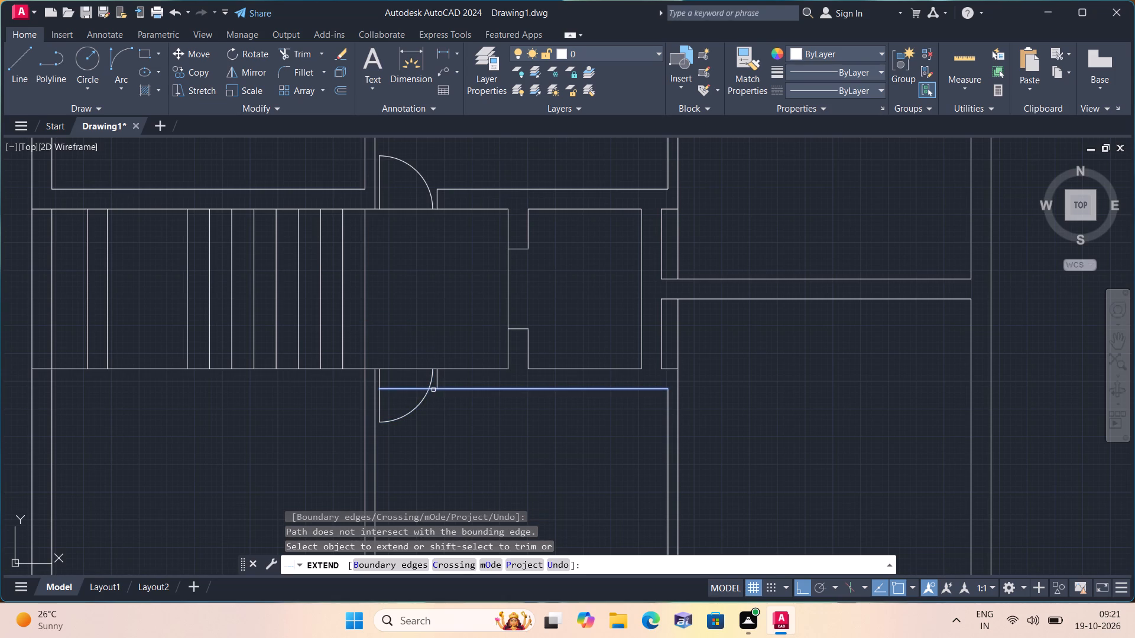
pyautogui.click(433, 388)
pyautogui.click(394, 387)
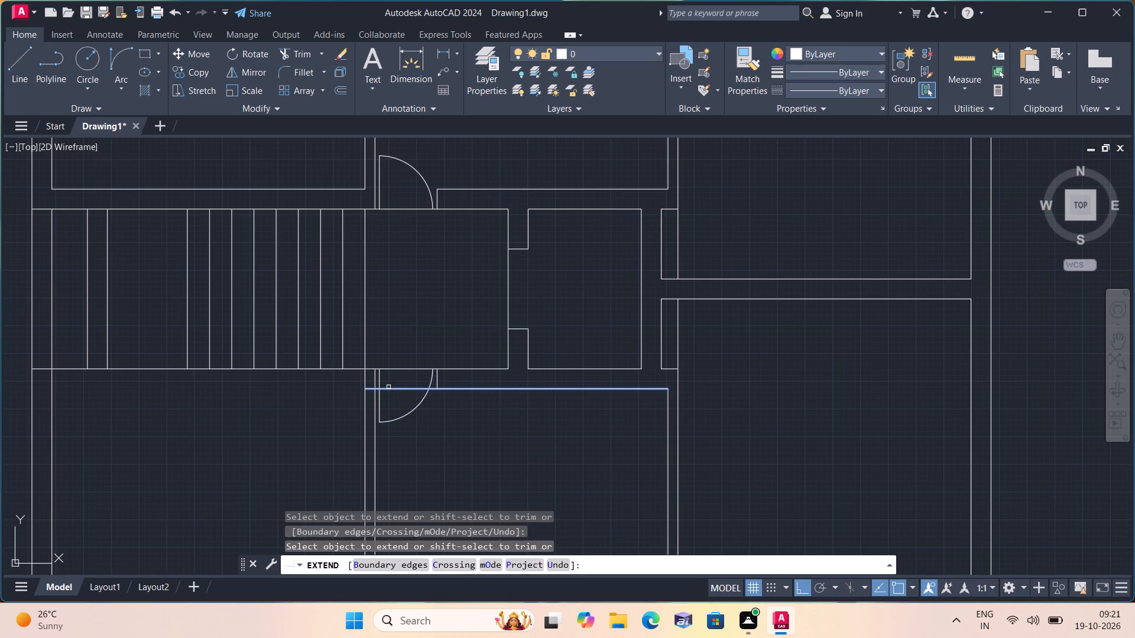
pyautogui.click(384, 387)
pyautogui.click(371, 388)
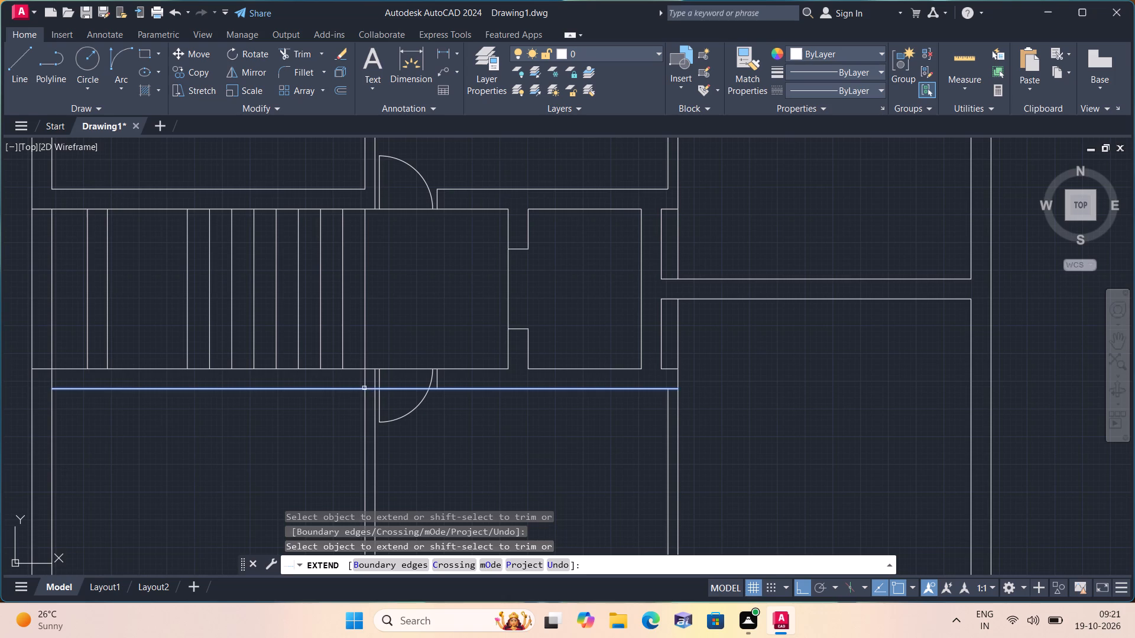
pyautogui.click(236, 389)
pyautogui.press('space')
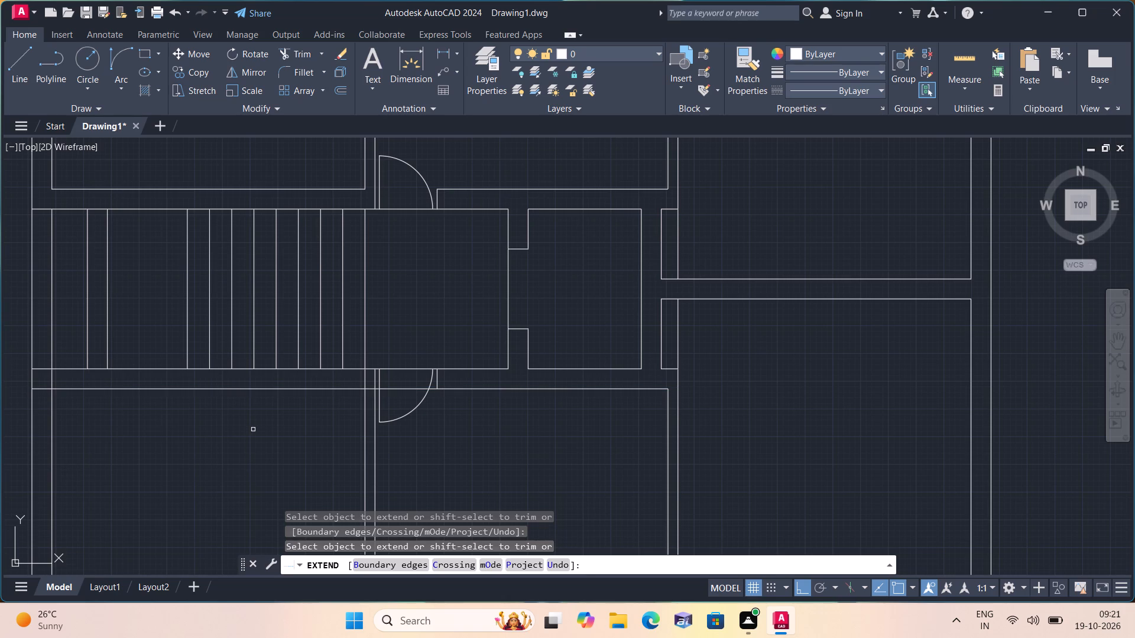
# Trim both faces of the left outer wall between the staircase's upper and lower wall lines.
pyautogui.write('trim')
pyautogui.press('space')
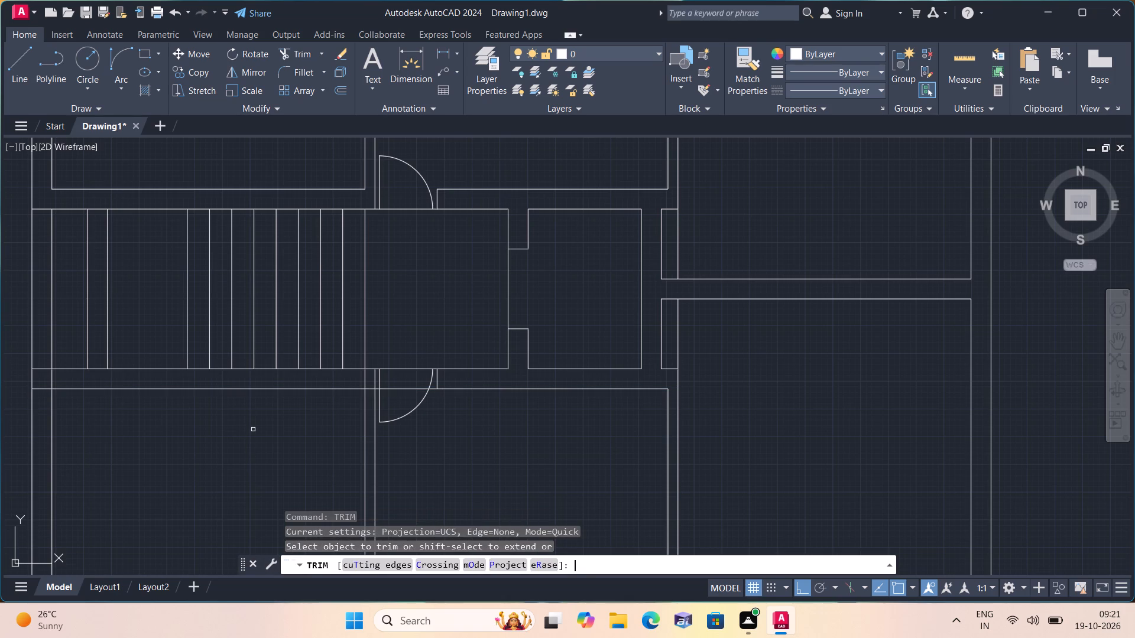
pyautogui.scroll(-1, 158, 372)
pyautogui.scroll(2, 87, 325)
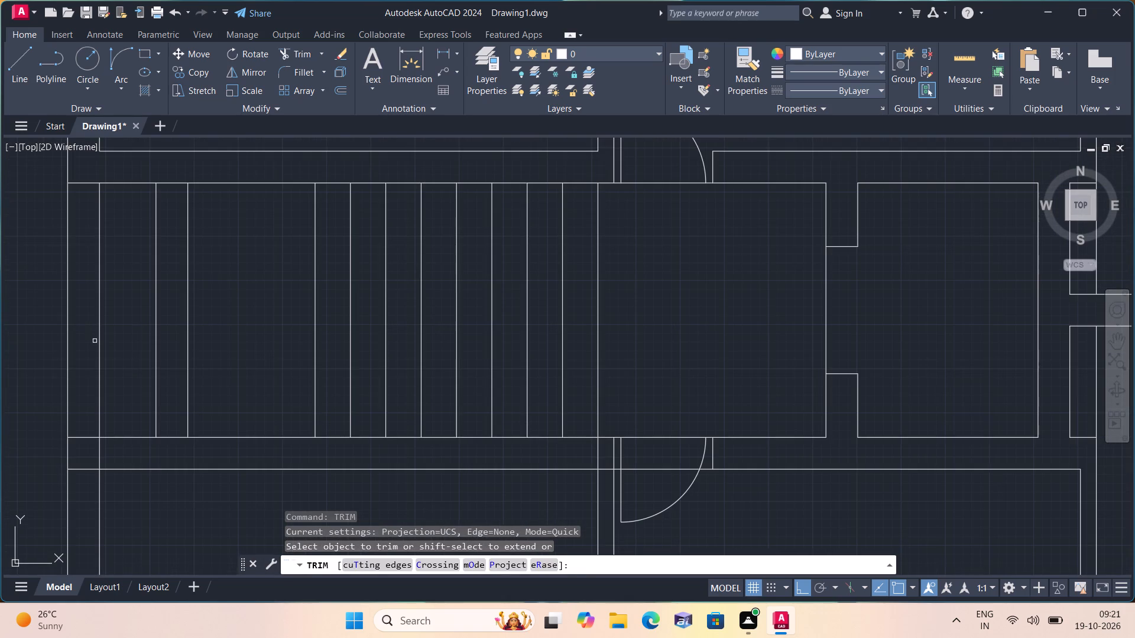
pyautogui.click(109, 354)
pyautogui.click(20, 298)
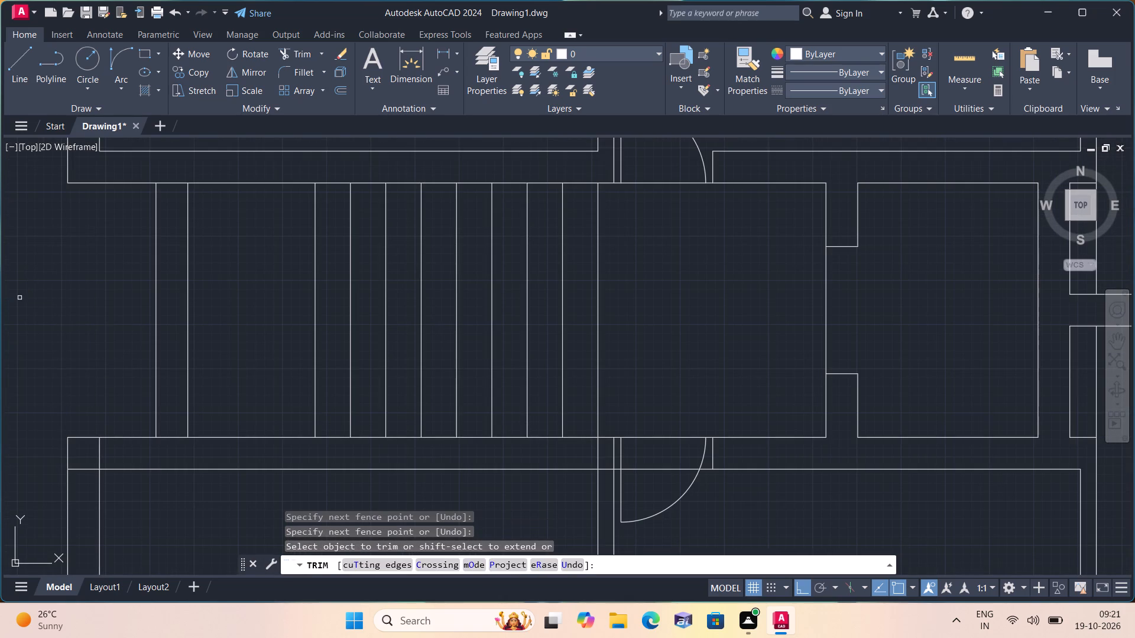
# Trim the horizontal wall lines between the new 9" wall's faces and the outer wall's inner face within the lower wall.
pyautogui.scroll(-1, 112, 381)
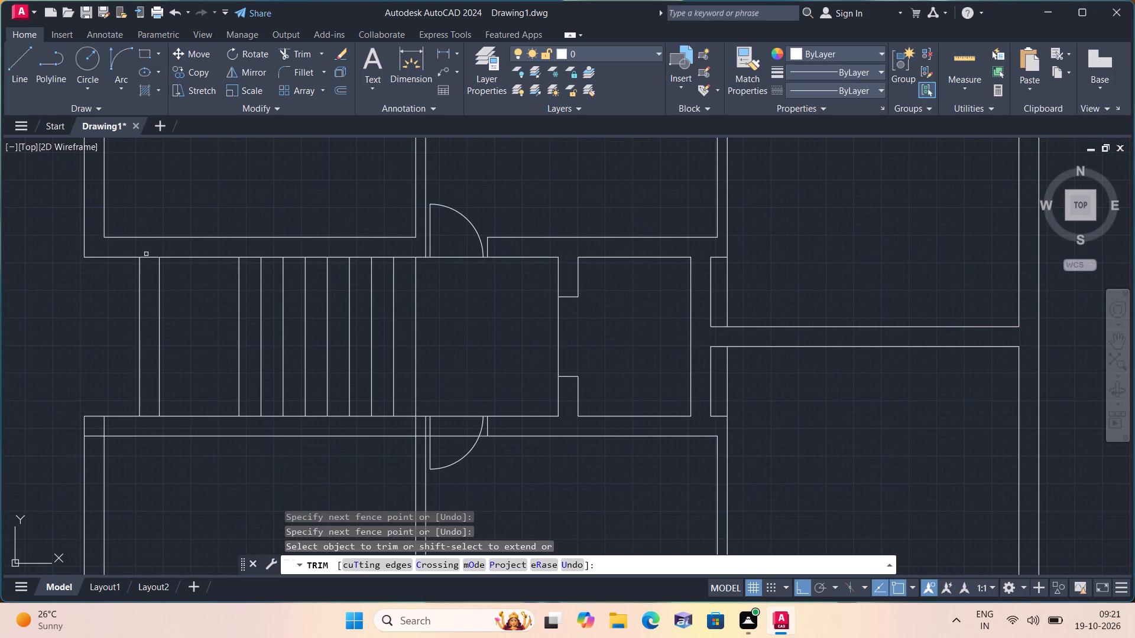
pyautogui.click(145, 258)
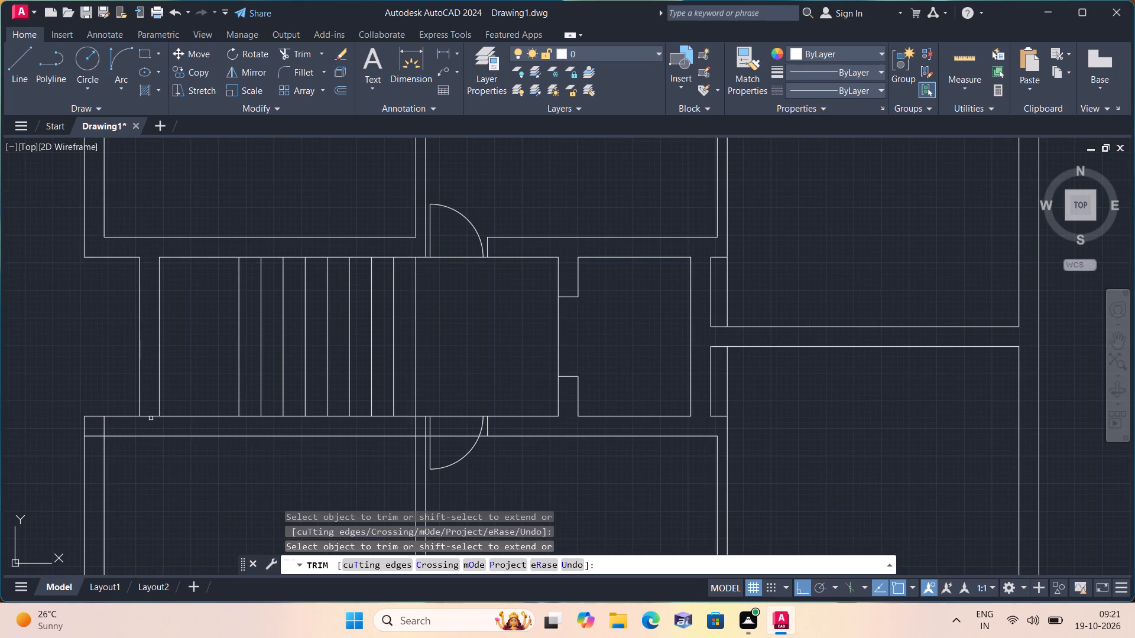
pyautogui.click(151, 416)
pyautogui.click(105, 428)
# Trim the wall lines crossing the partition junction below the staircase and the wall line running through the adjoining lower door opening.
pyautogui.moveTo(207, 466); pyautogui.dragTo(134, 406, button='middle')
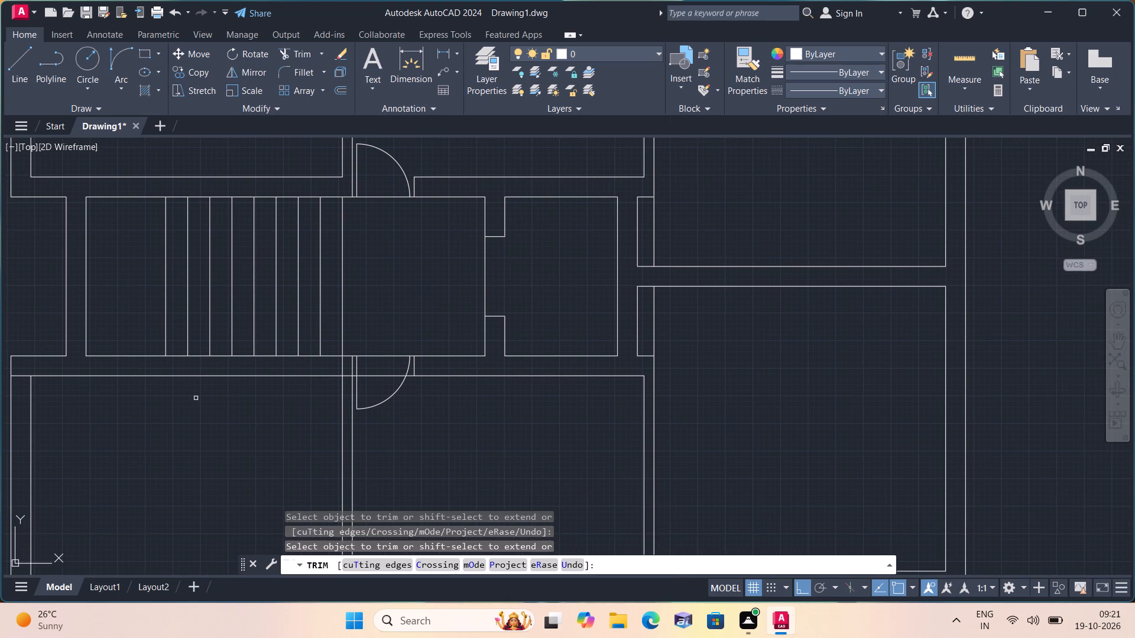
pyautogui.click(341, 370)
pyautogui.scroll(1, 341, 369)
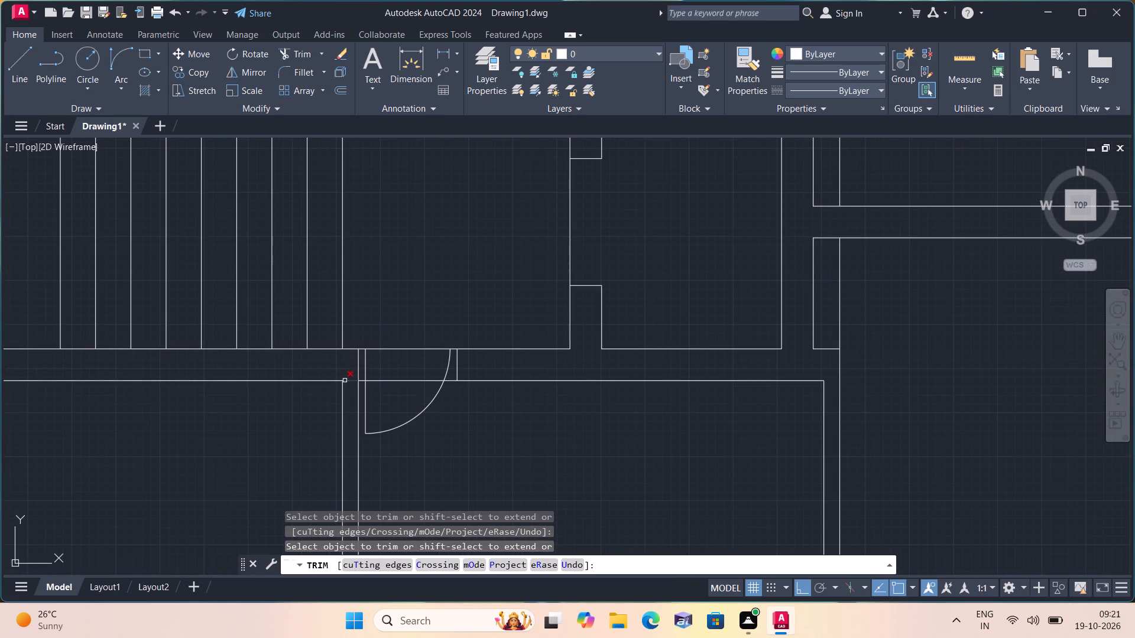
pyautogui.click(345, 380)
pyautogui.scroll(2, 346, 386)
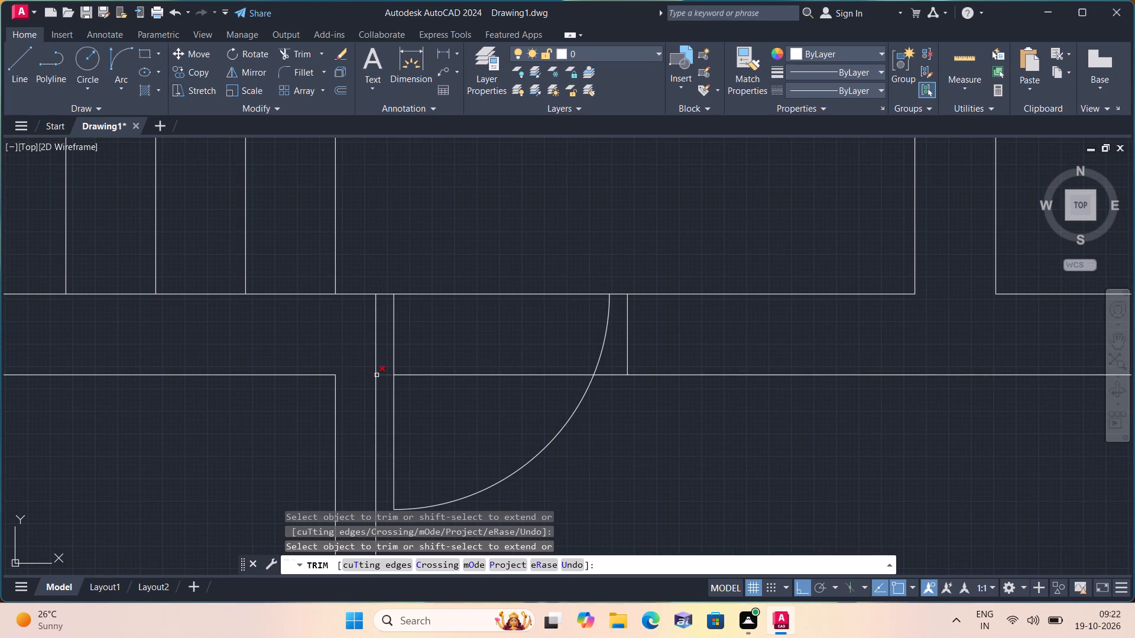
pyautogui.click(377, 375)
pyautogui.scroll(-2, 398, 372)
pyautogui.click(427, 375)
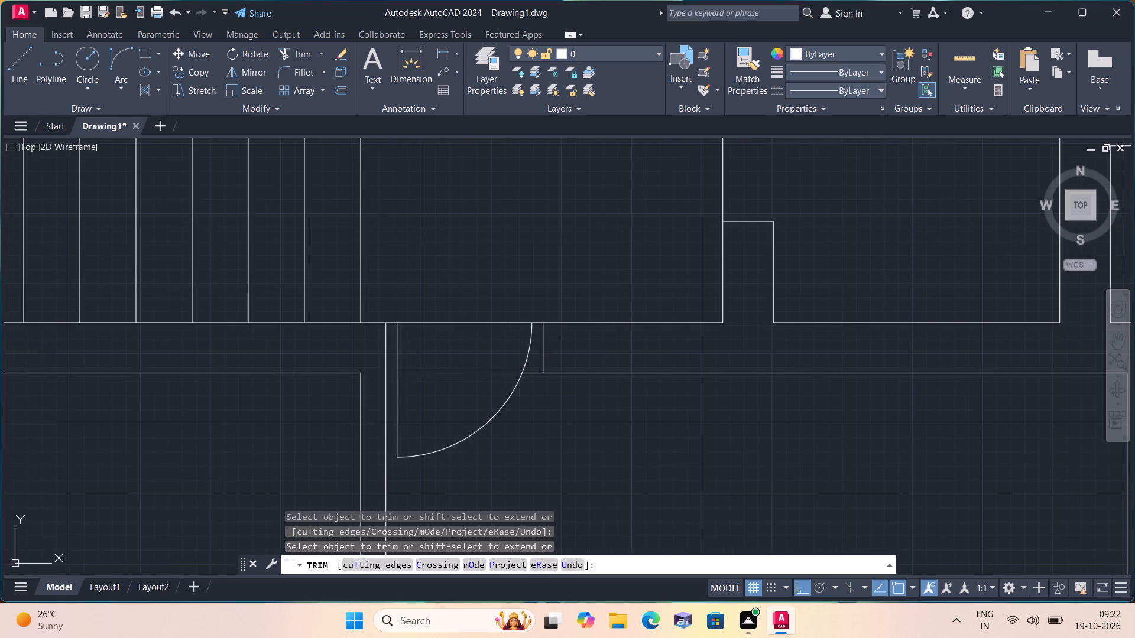
pyautogui.click(538, 373)
pyautogui.scroll(-2, 548, 250)
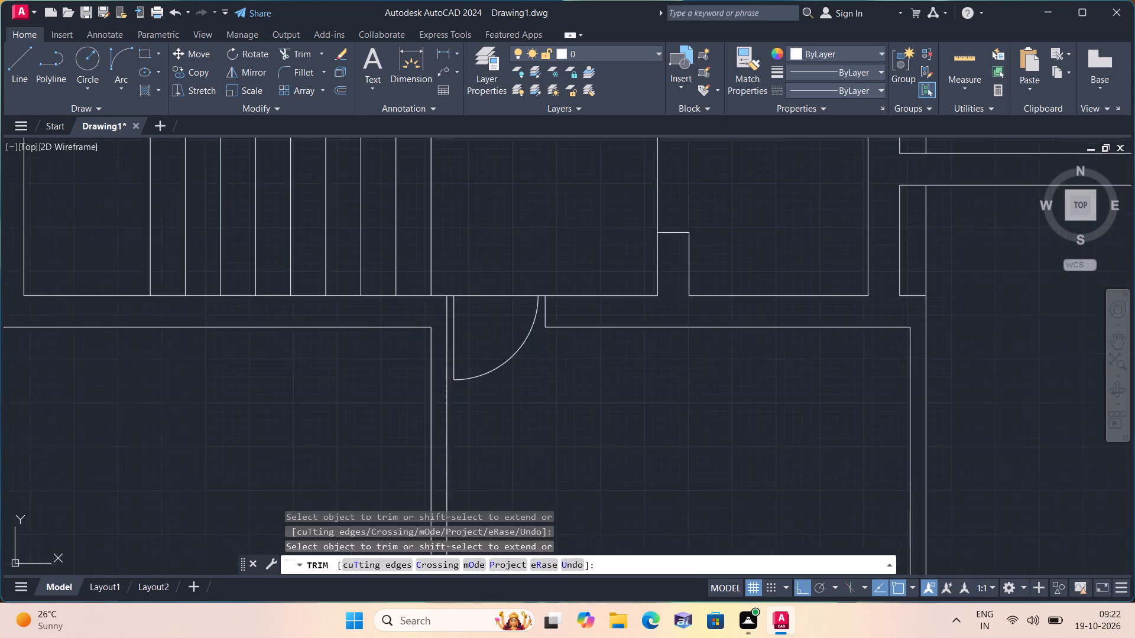
pyautogui.scroll(-1, 548, 250)
# Draw a short line across the vertical partition, continuing the lower face of the horizontal wall below the top right-hand room.
pyautogui.moveTo(533, 244); pyautogui.dragTo(274, 282, button='middle')
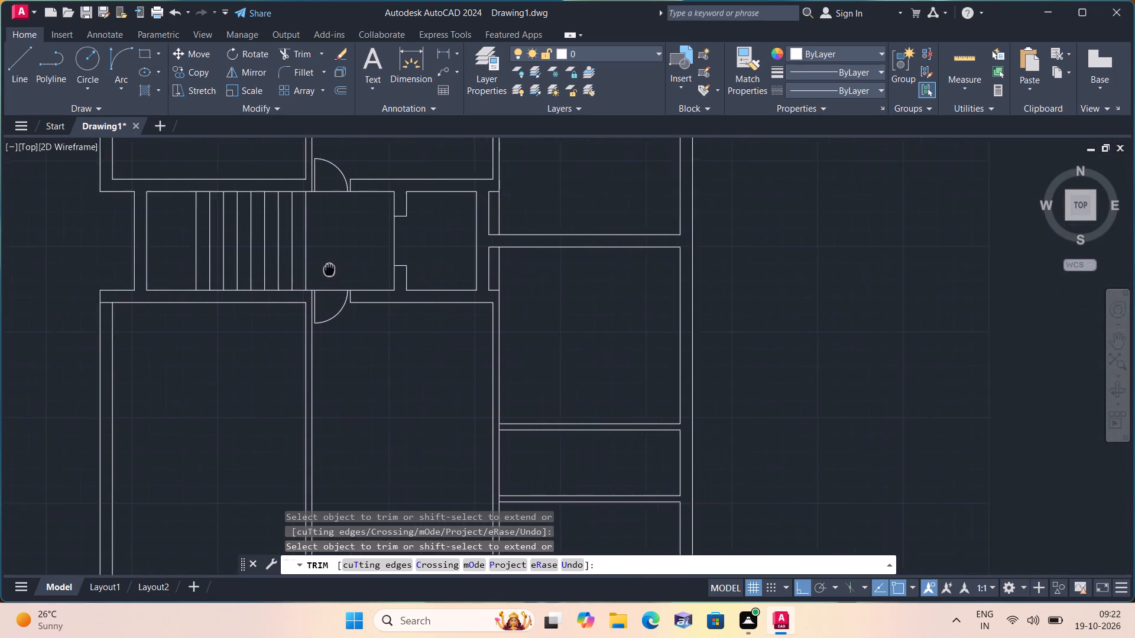
pyautogui.moveTo(274, 282); pyautogui.dragTo(275, 408, button='middle')
pyautogui.scroll(-1, 283, 406)
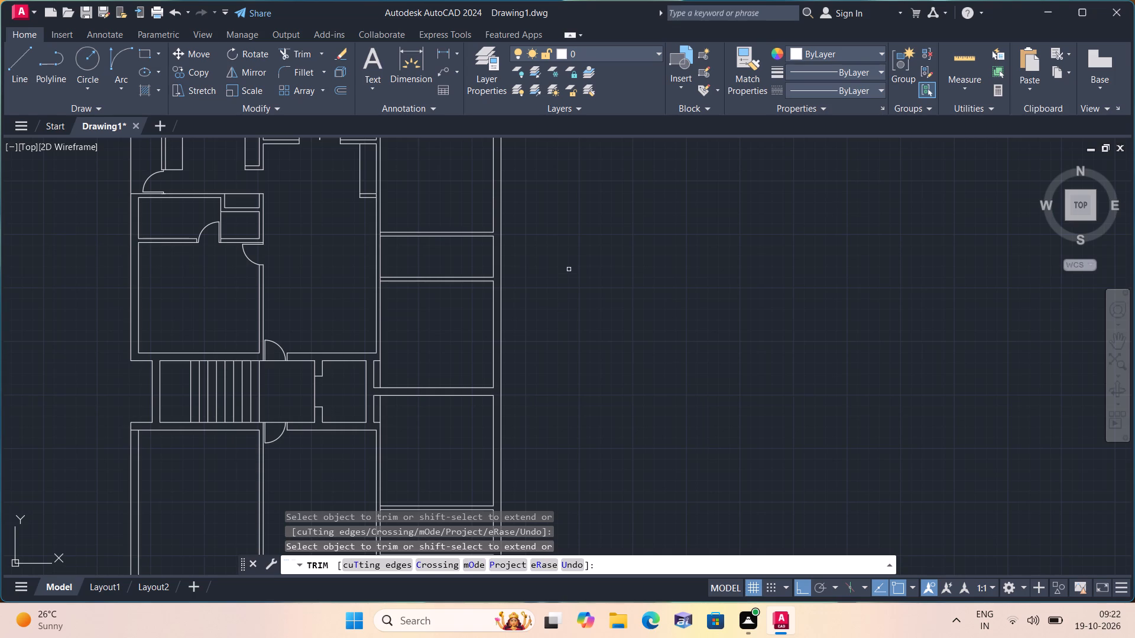
pyautogui.moveTo(532, 205); pyautogui.dragTo(534, 464, button='middle')
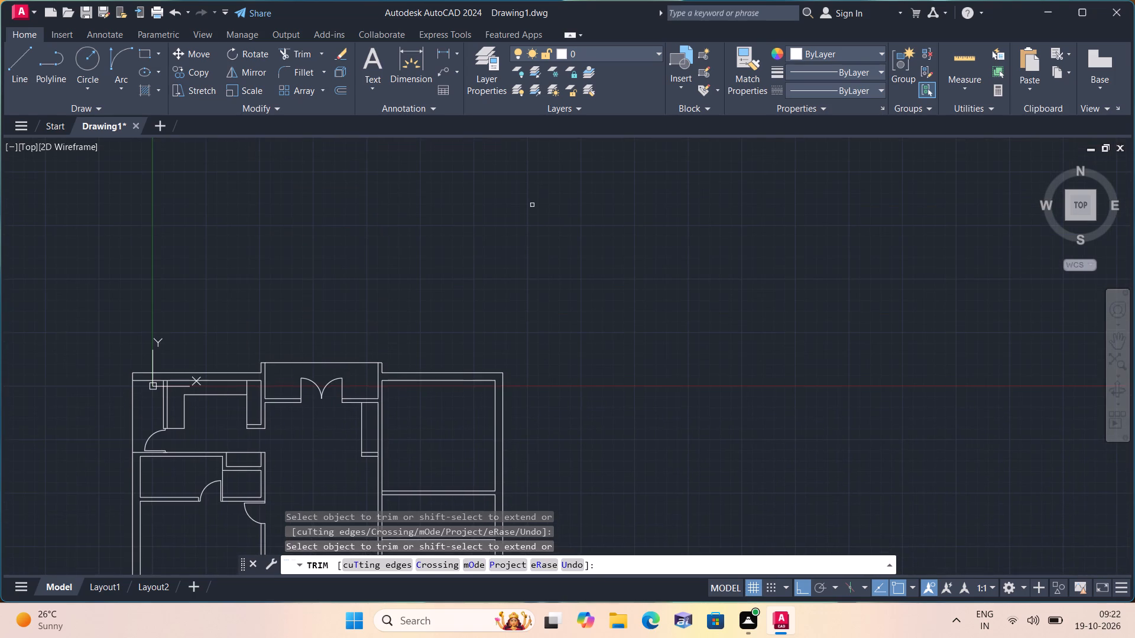
pyautogui.scroll(-1, 539, 452)
pyautogui.moveTo(539, 452); pyautogui.dragTo(498, 354, button='middle')
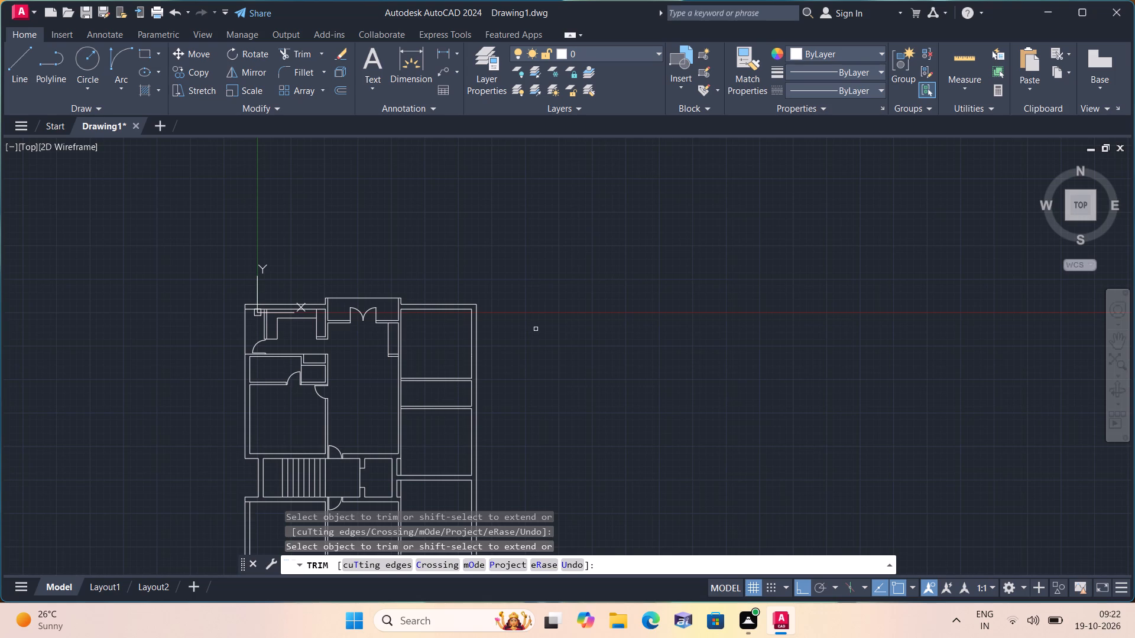
pyautogui.scroll(1, 536, 329)
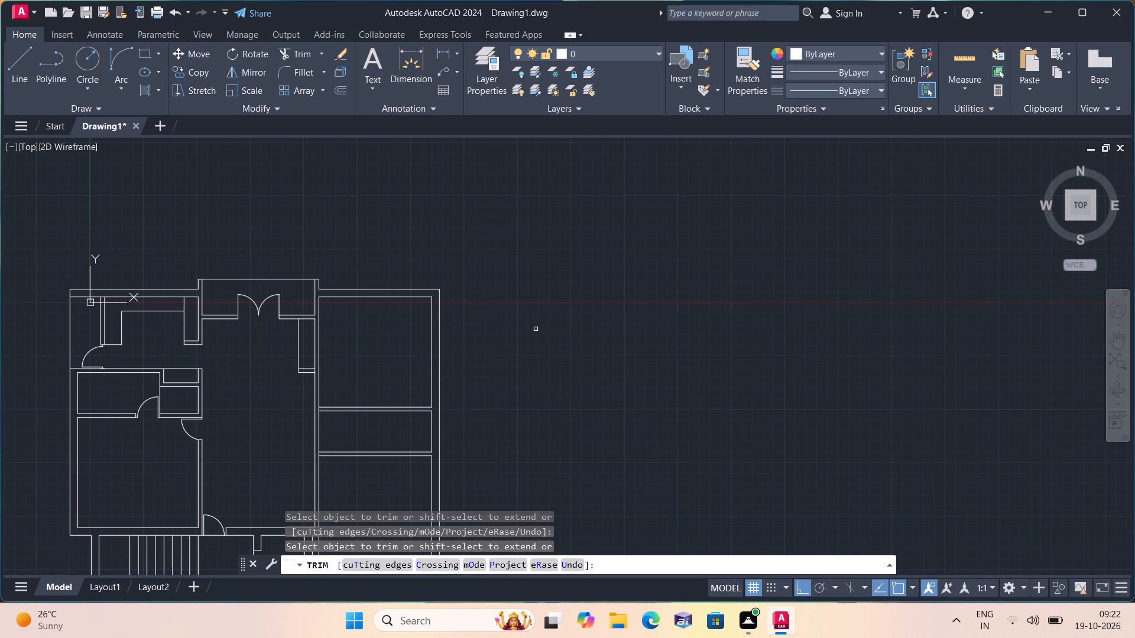
pyautogui.press('space')
pyautogui.write('l')
pyautogui.press('space')
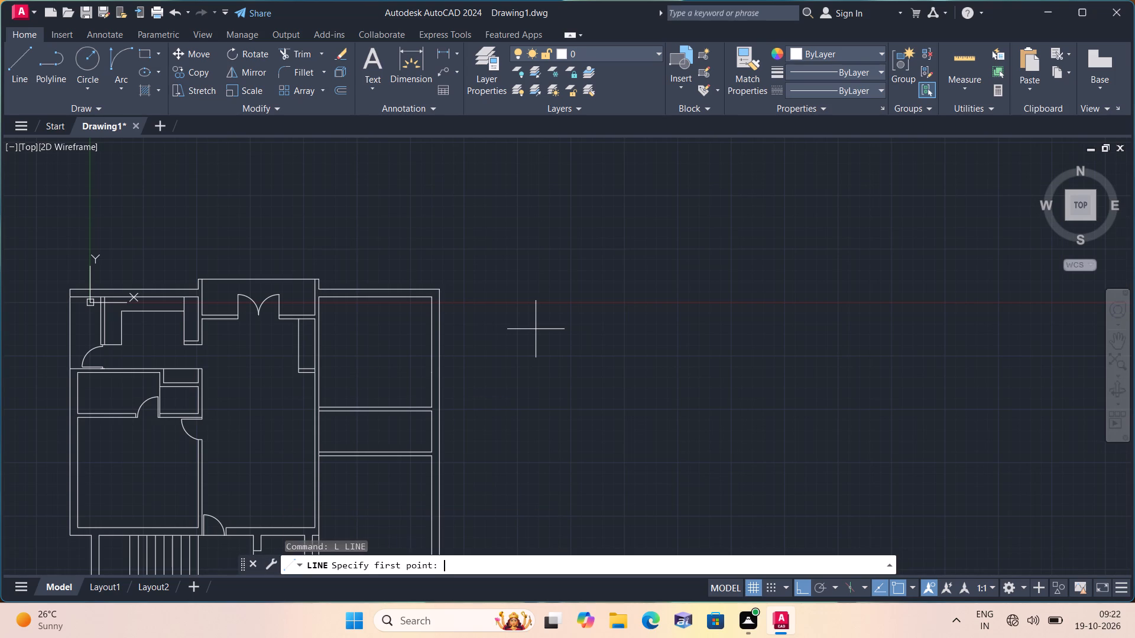
pyautogui.scroll(1, 536, 329)
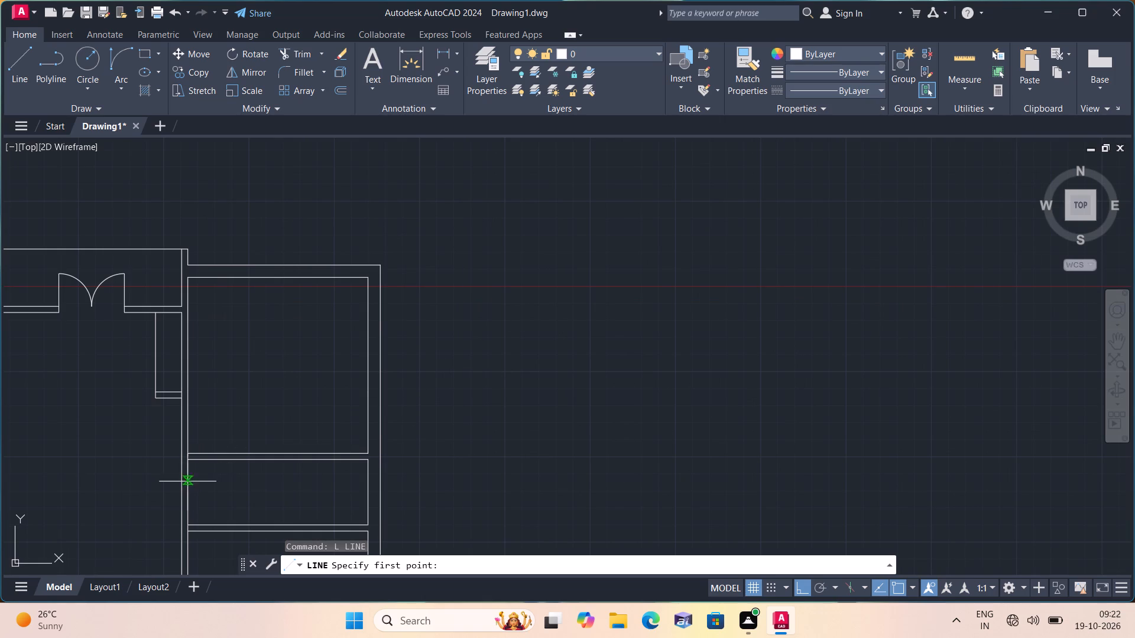
pyautogui.scroll(1, 158, 484)
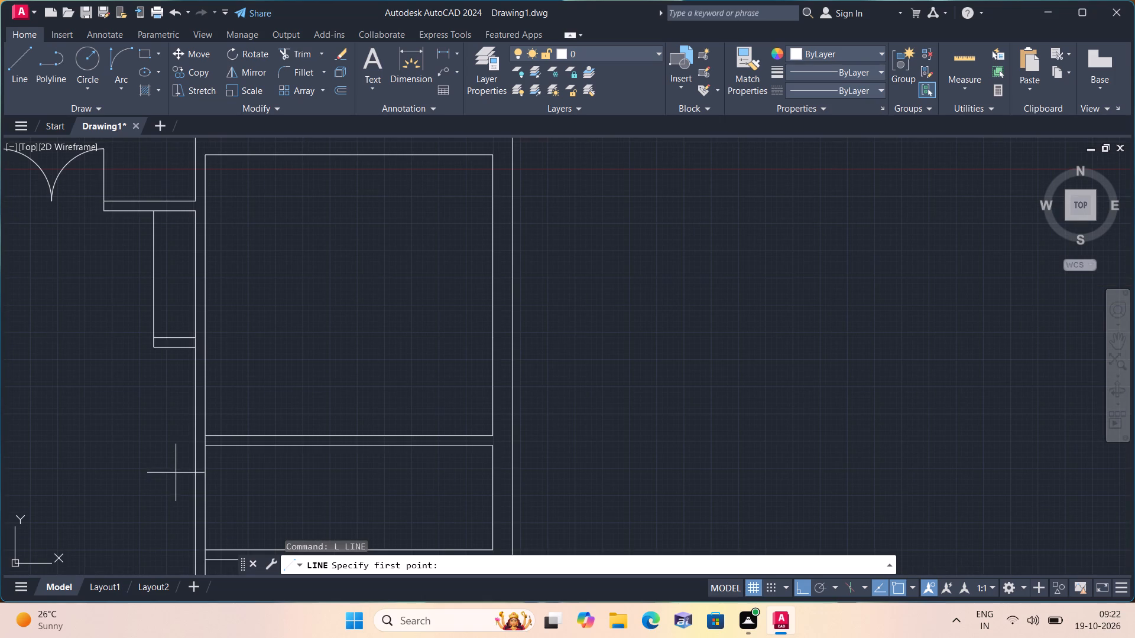
pyautogui.click(207, 448)
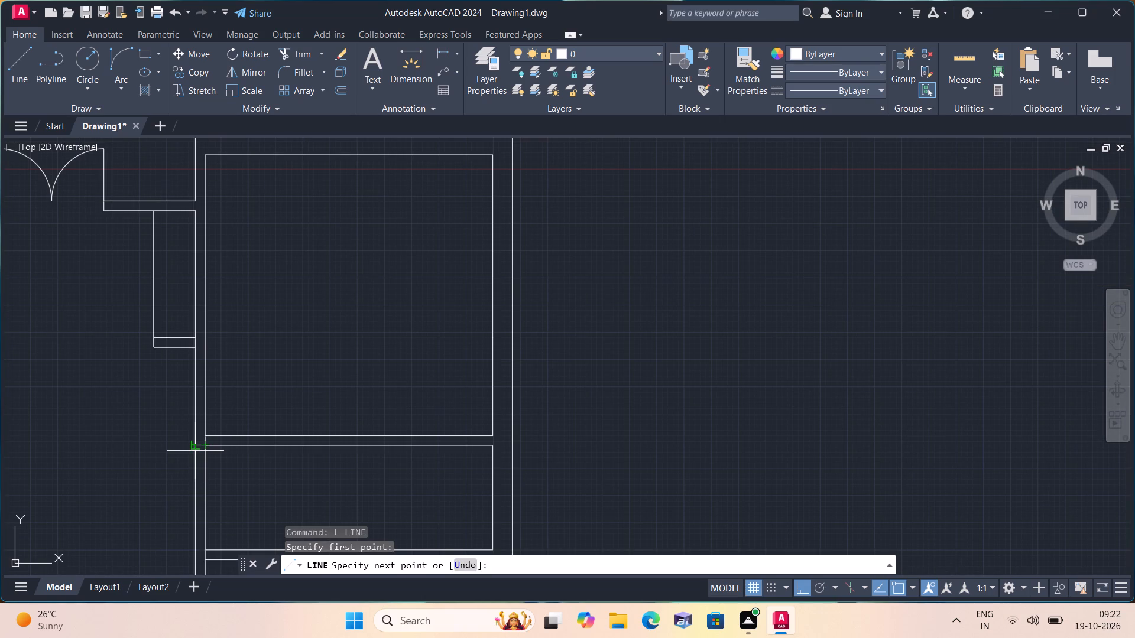
pyautogui.click(195, 449)
pyautogui.press('space')
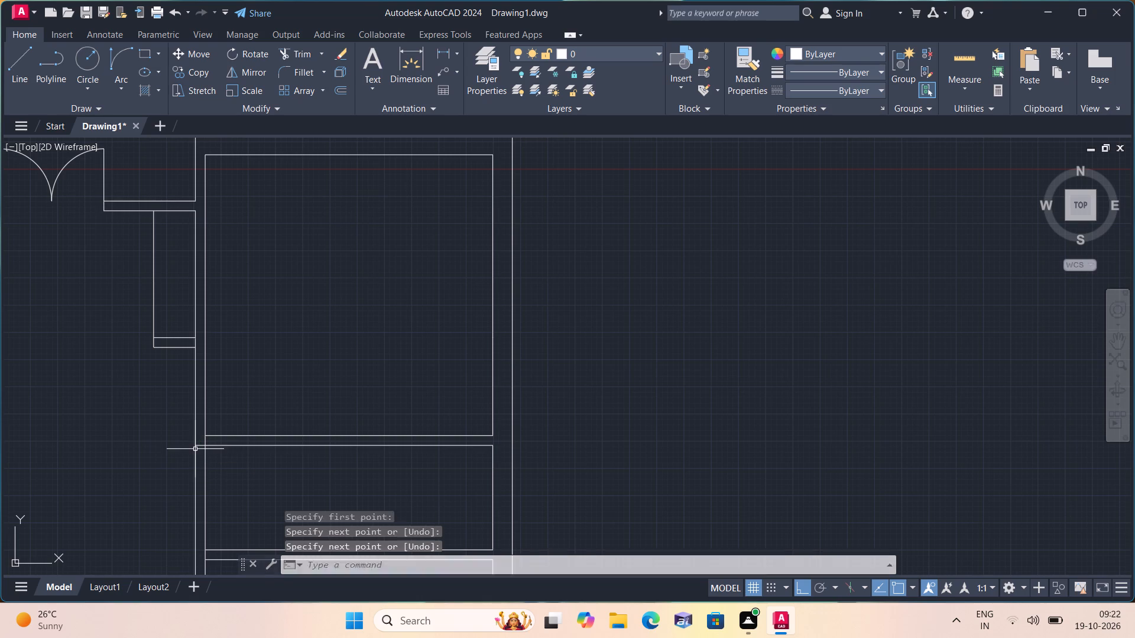
# Start another line from the short line's right end, at the junction with the lower face of the wall below the top right-hand room.
pyautogui.press('space')
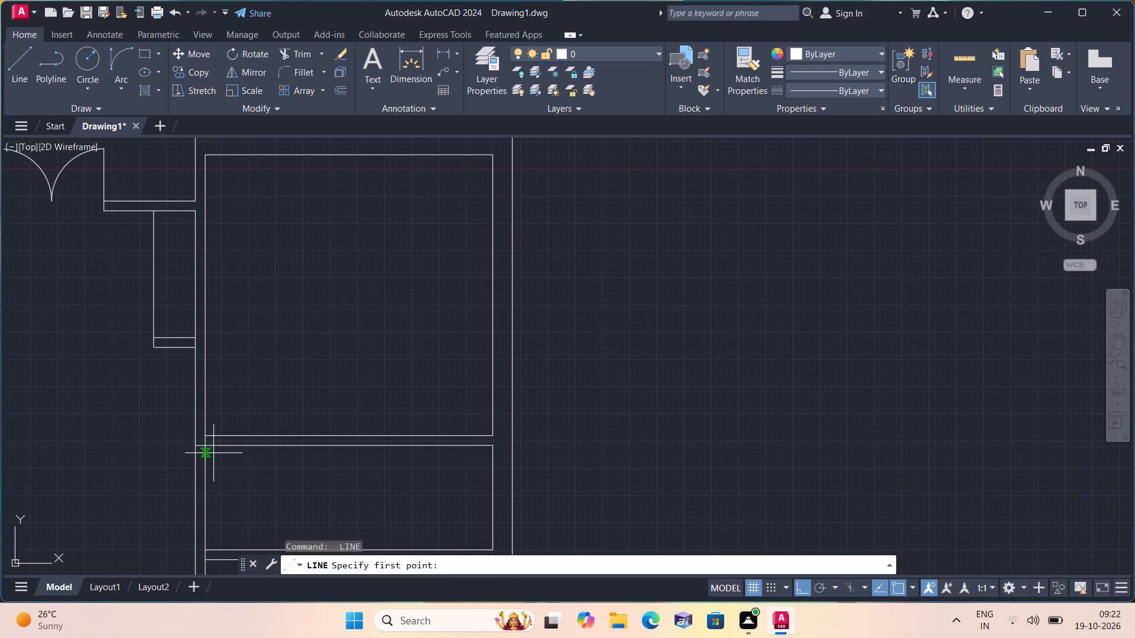
pyautogui.scroll(1, 229, 454)
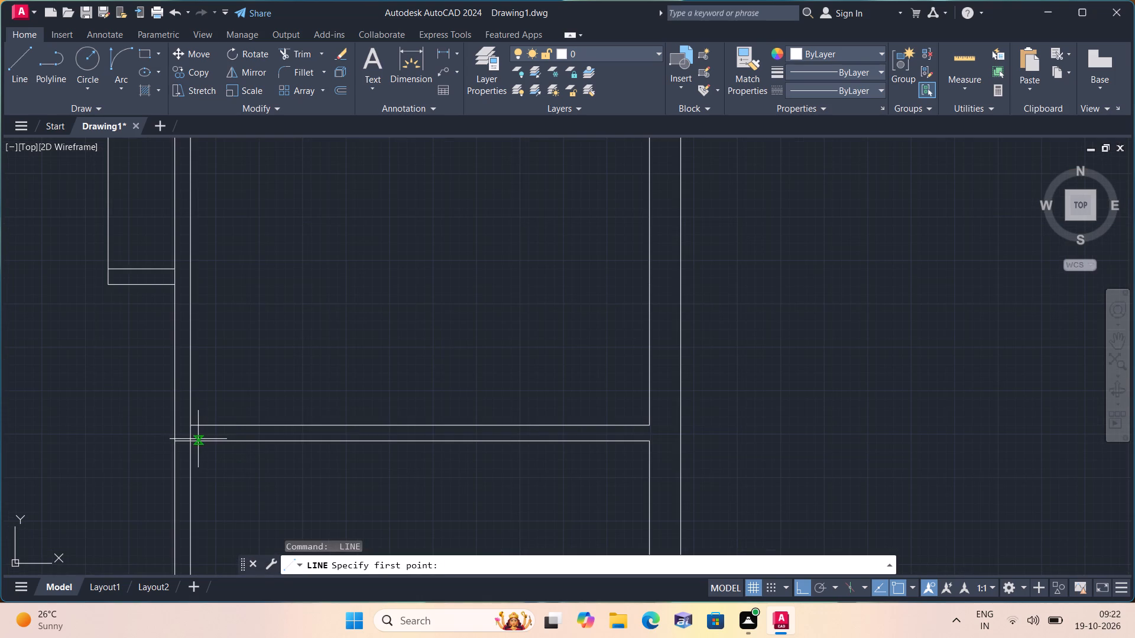
pyautogui.click(194, 440)
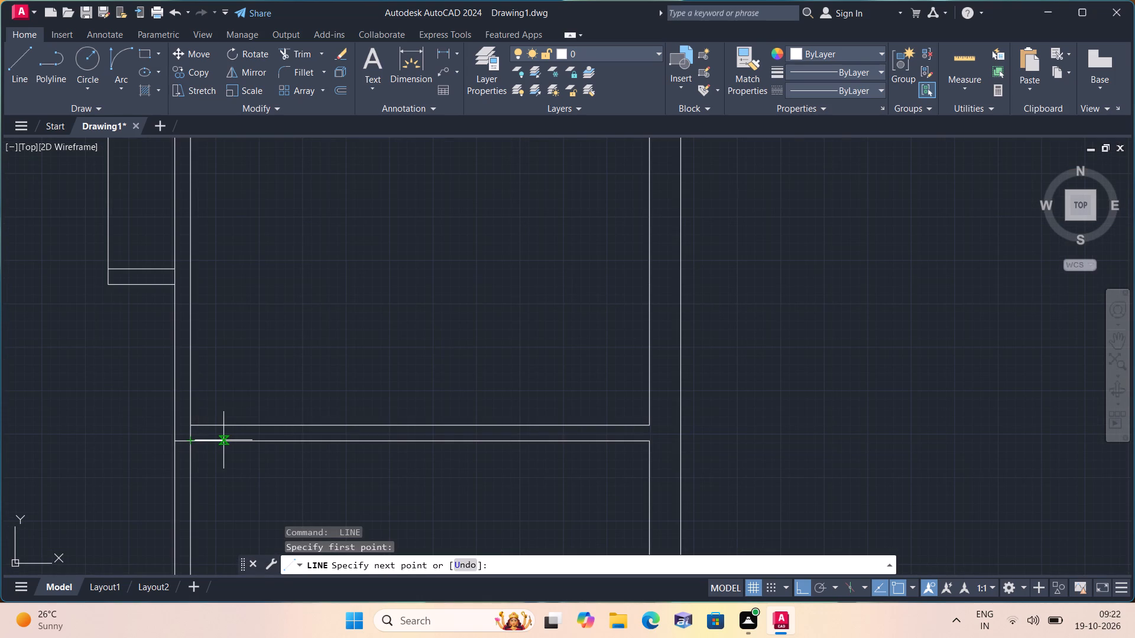
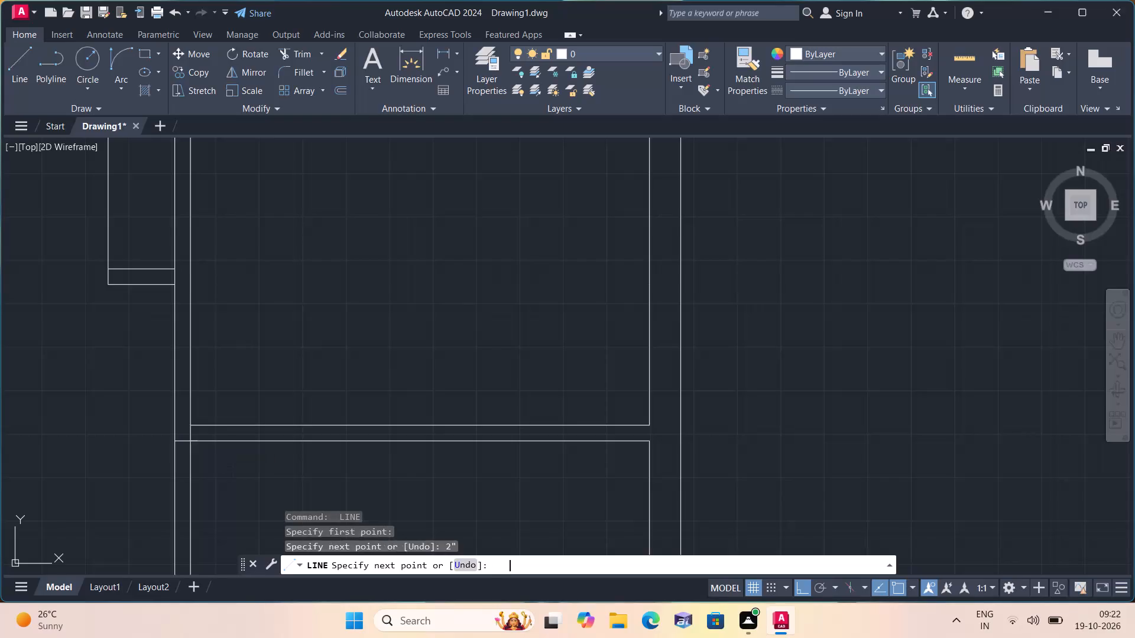
# Continue the door-opening line along the upper partition's lower face with 2' and 2" segments, ending across the wall thickness.
pyautogui.scroll(-1, 223, 440)
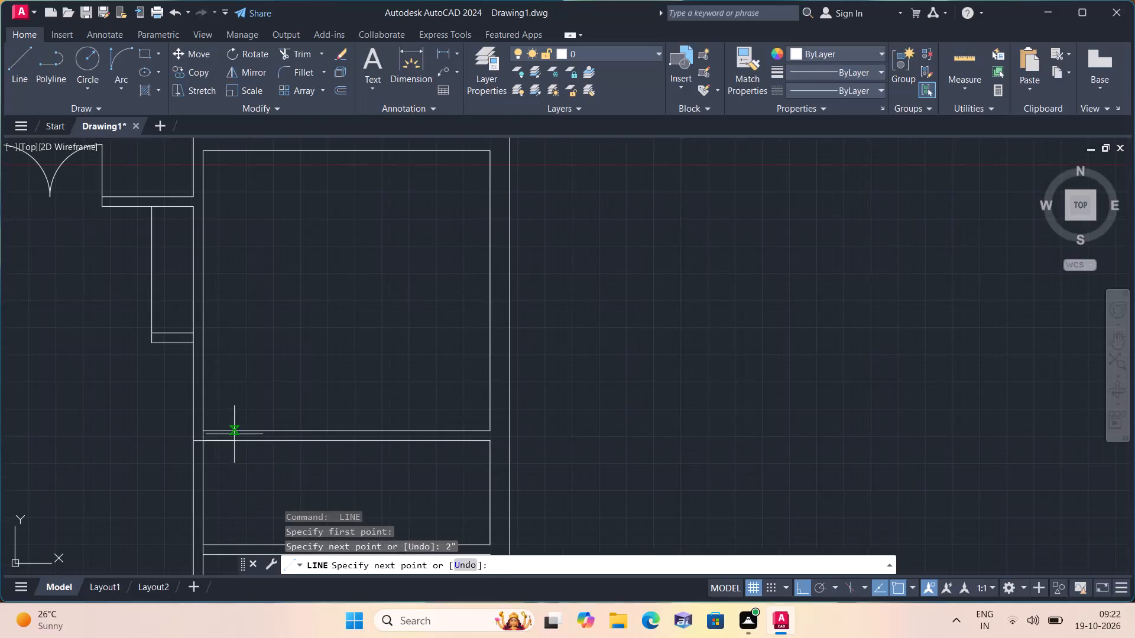
pyautogui.write("2'")
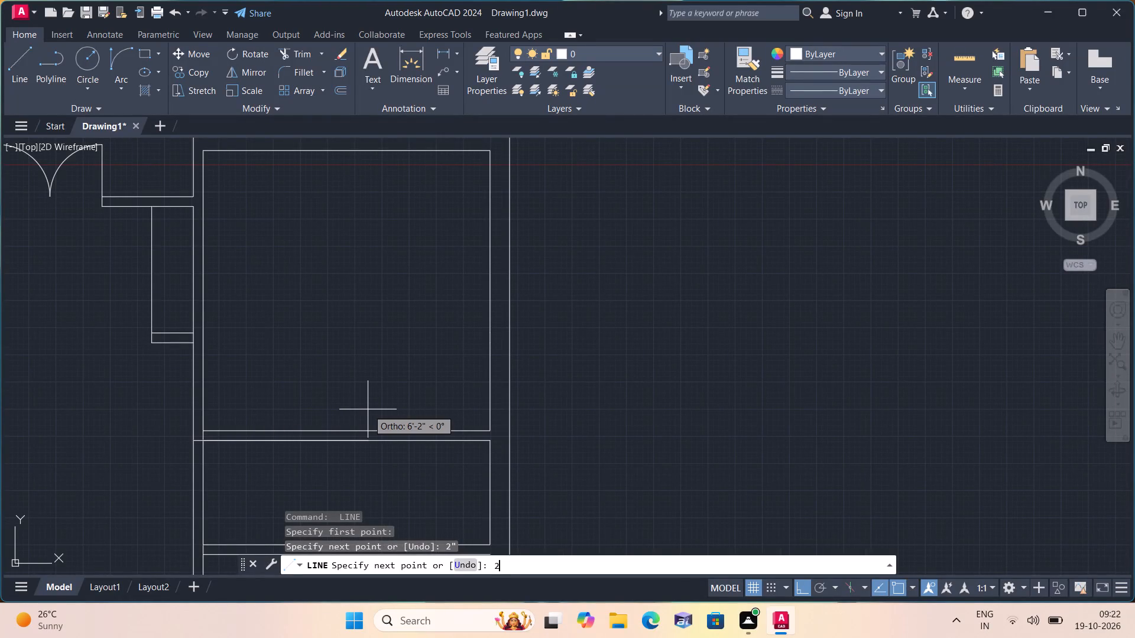
pyautogui.press('space')
pyautogui.write('2"')
pyautogui.press('space')
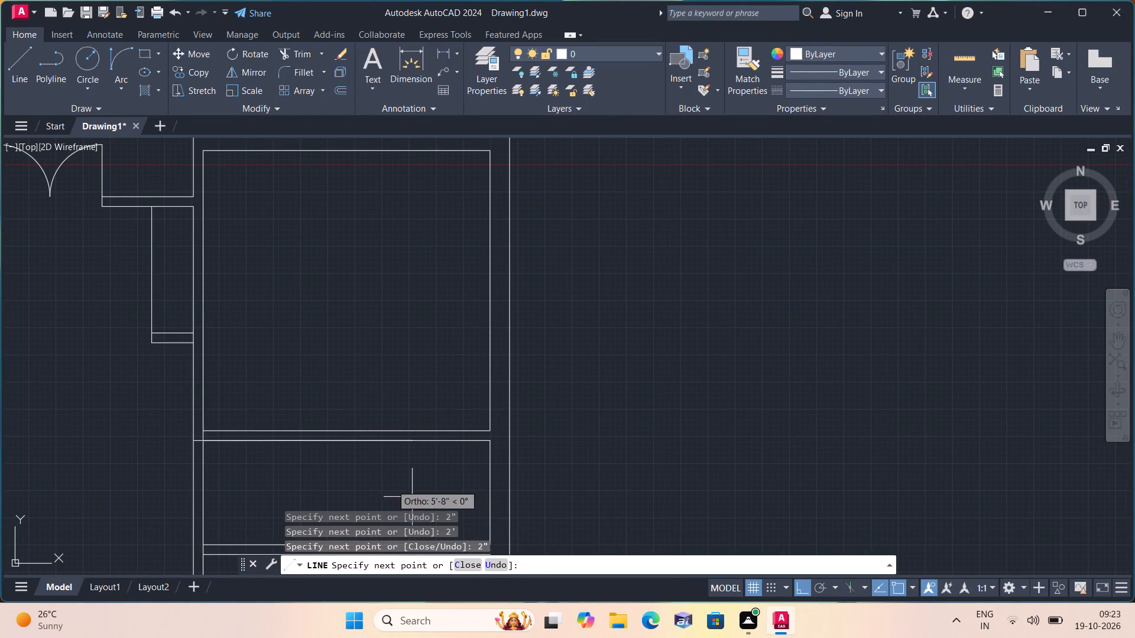
pyautogui.click(267, 429)
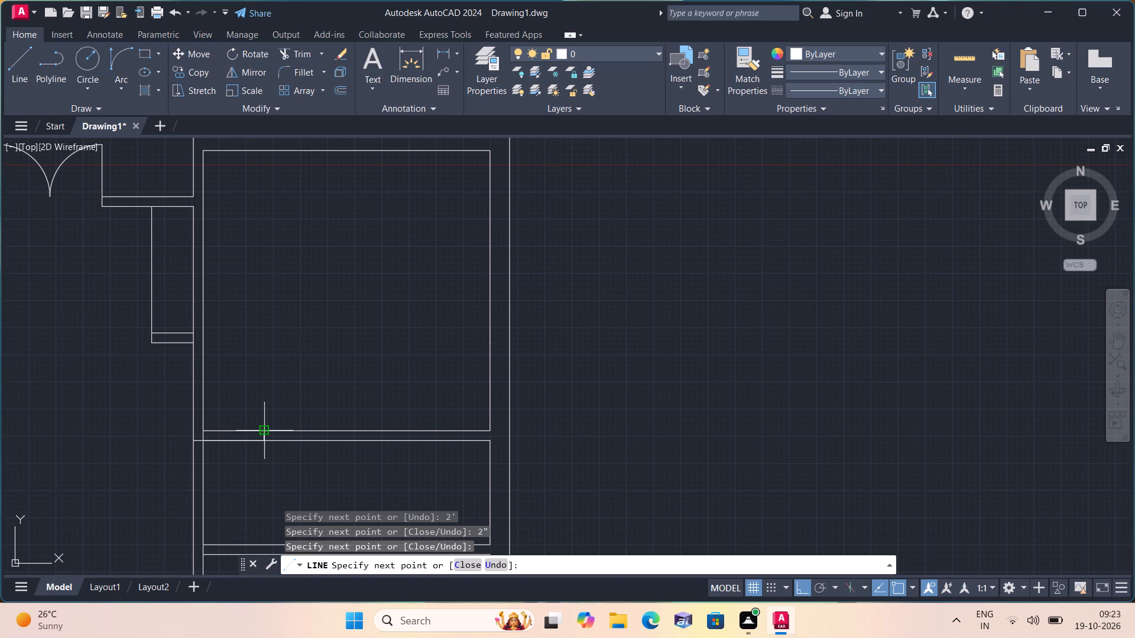
pyautogui.press('space')
pyautogui.write('tru')
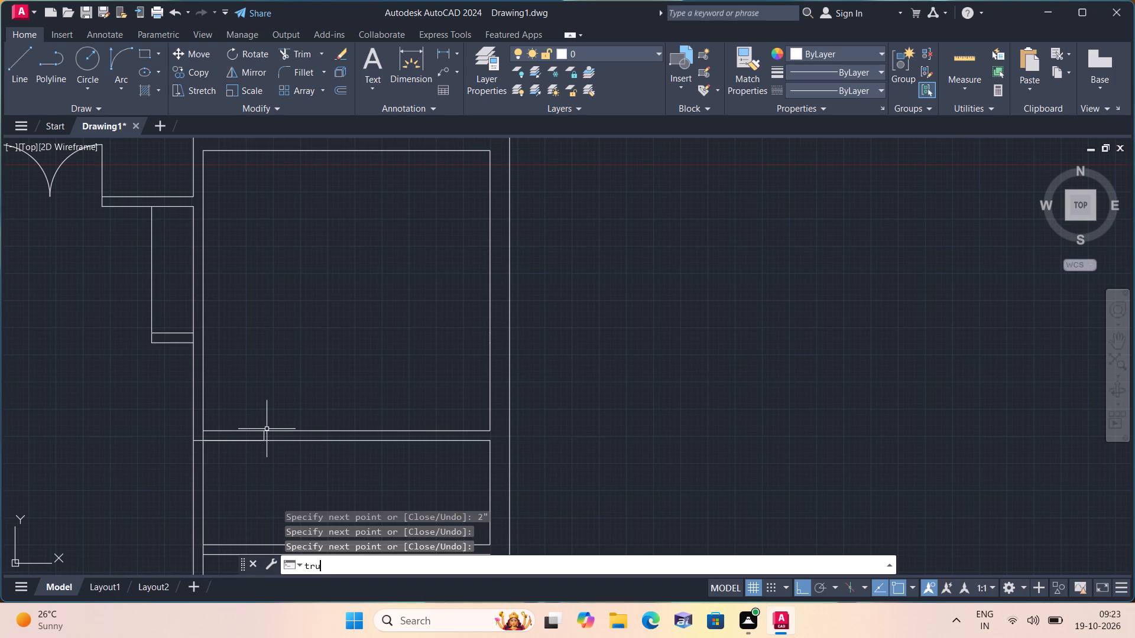
pyautogui.press('Escape')
# Draw a 2' vertical door leaf line upward from the end of the first 2" segment on the upper partition.
pyautogui.write('l')
pyautogui.press('space')
pyautogui.scroll(2, 187, 428)
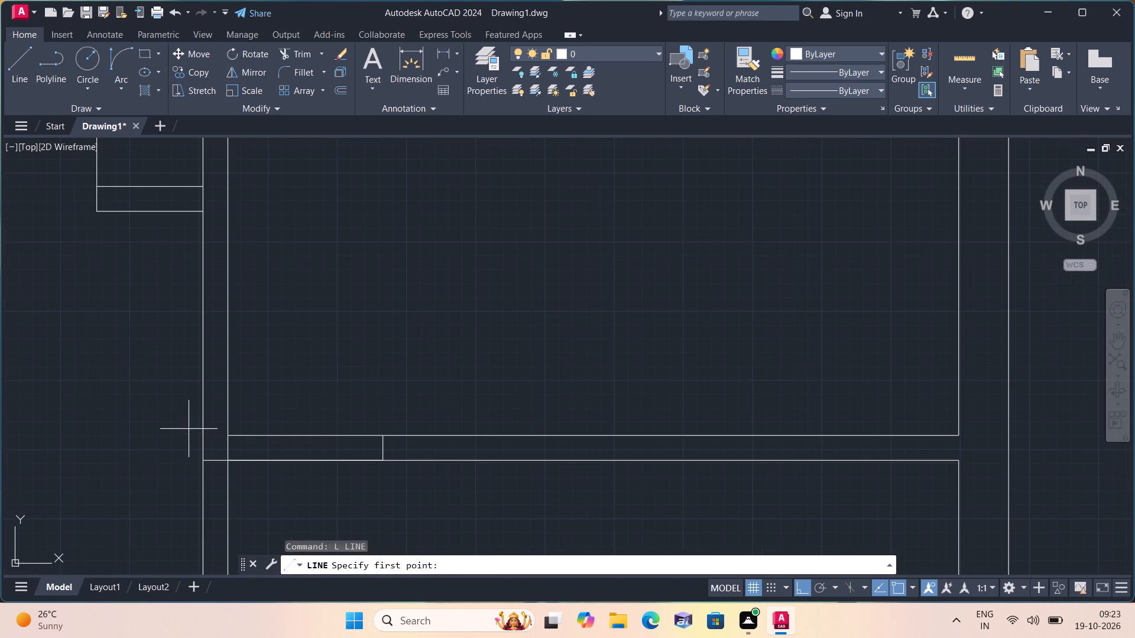
pyautogui.moveTo(242, 463); pyautogui.dragTo(246, 450)
pyautogui.press('2')
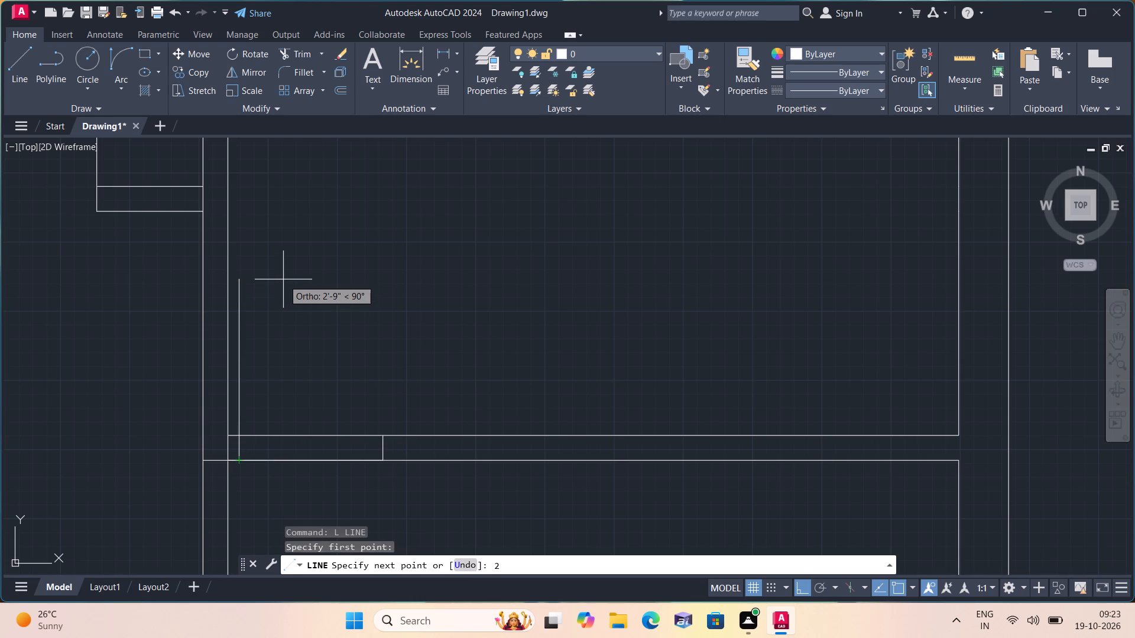
pyautogui.press("'")
pyautogui.press('space')
pyautogui.press('Escape')
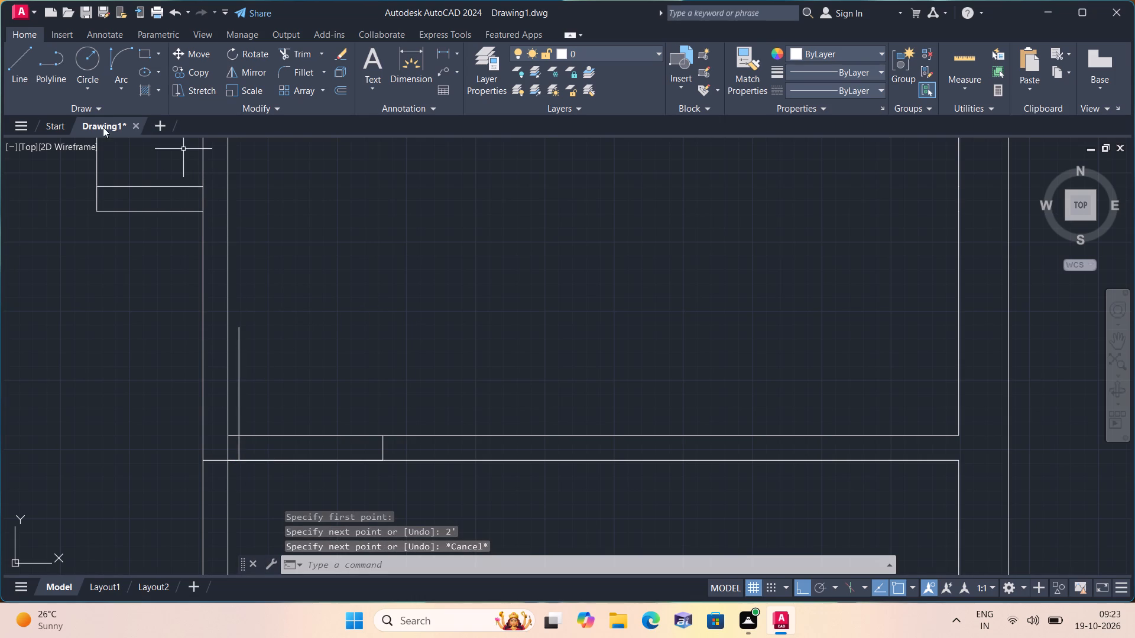
# Draw the door swing with a start-end-direction arc from the leaf's top to the far end of the 2' opening.
pyautogui.click(118, 93)
pyautogui.click(153, 263)
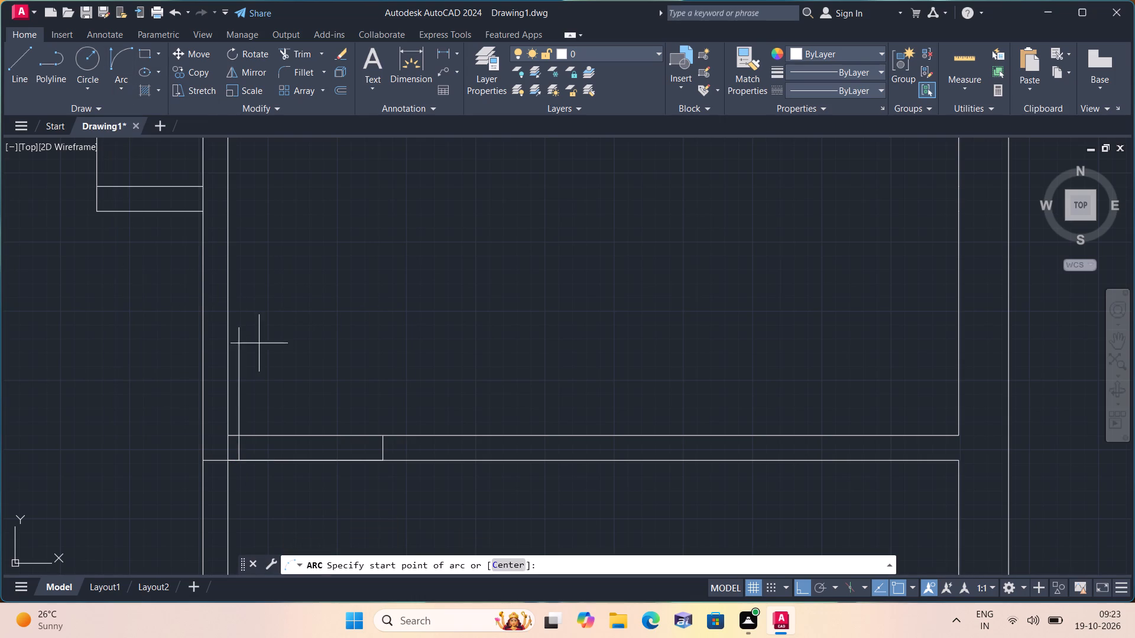
pyautogui.click(237, 322)
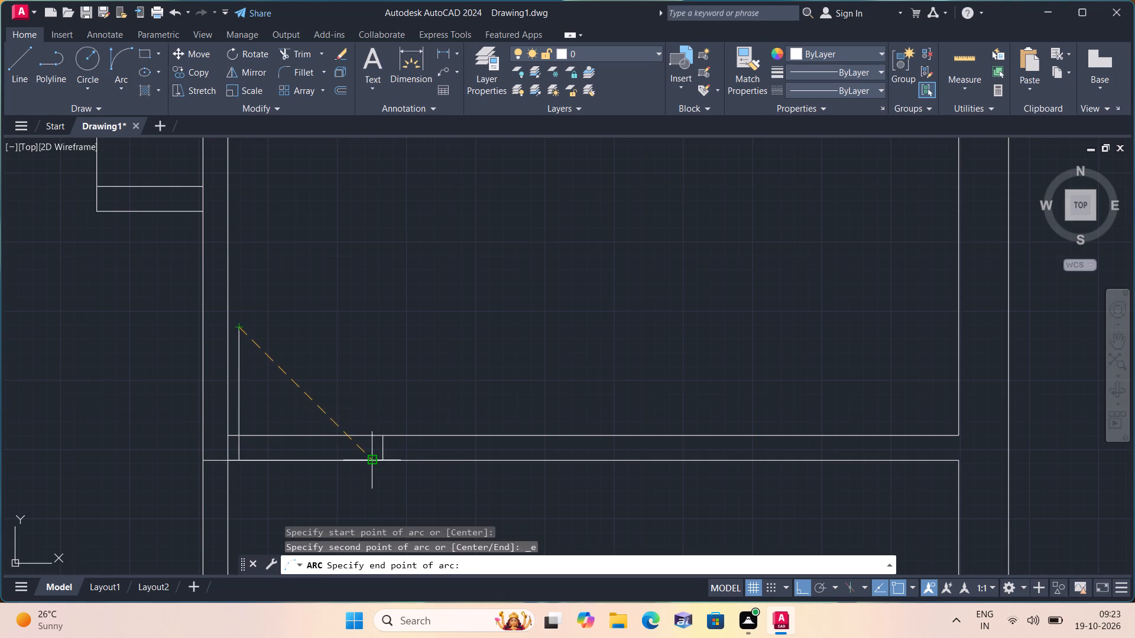
pyautogui.moveTo(374, 460); pyautogui.dragTo(373, 449)
pyautogui.click(411, 305)
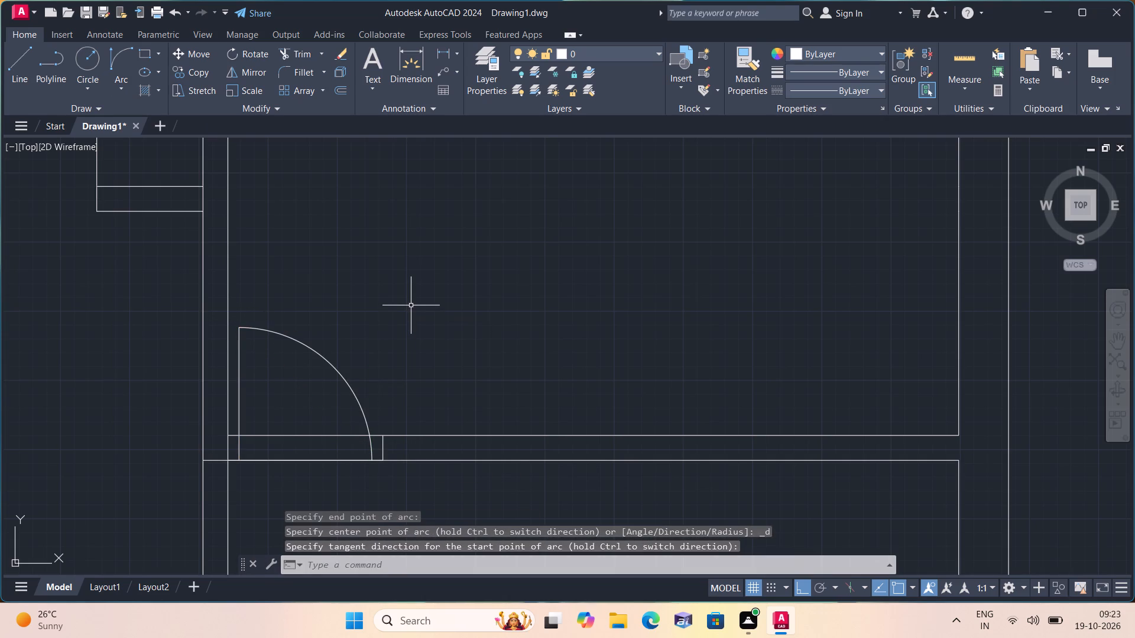
# Trim the upper partition's wall lines across the door opening, including the short stubs beside the leaf and the arc.
pyautogui.write('trim')
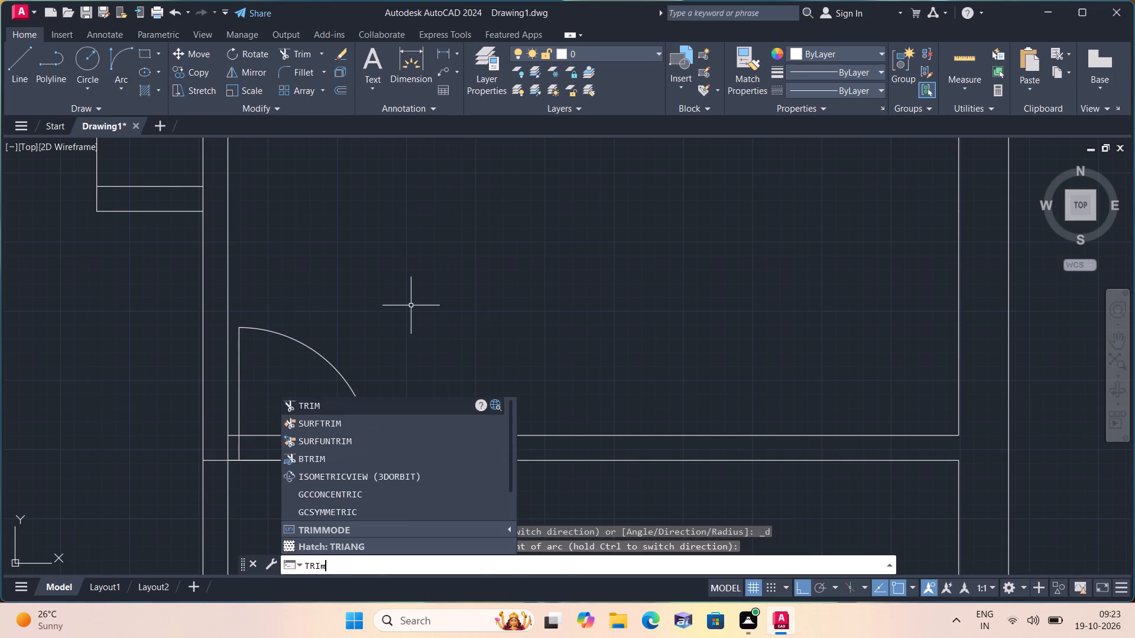
pyautogui.press('space')
pyautogui.moveTo(291, 410); pyautogui.dragTo(304, 511)
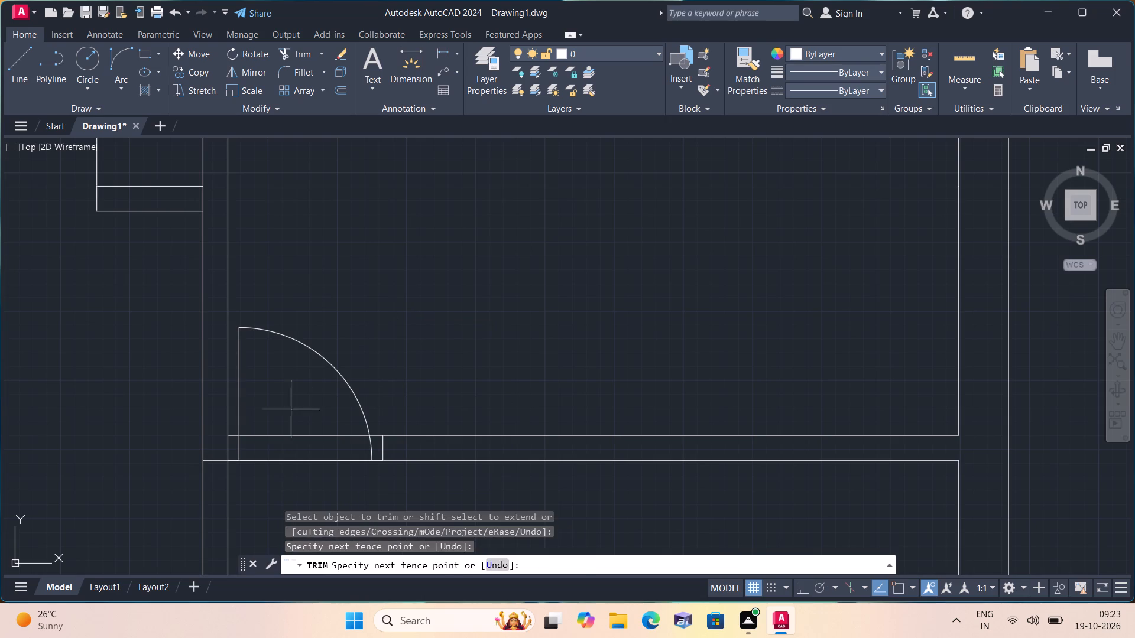
pyautogui.moveTo(304, 511); pyautogui.dragTo(309, 530)
pyautogui.scroll(2, 250, 458)
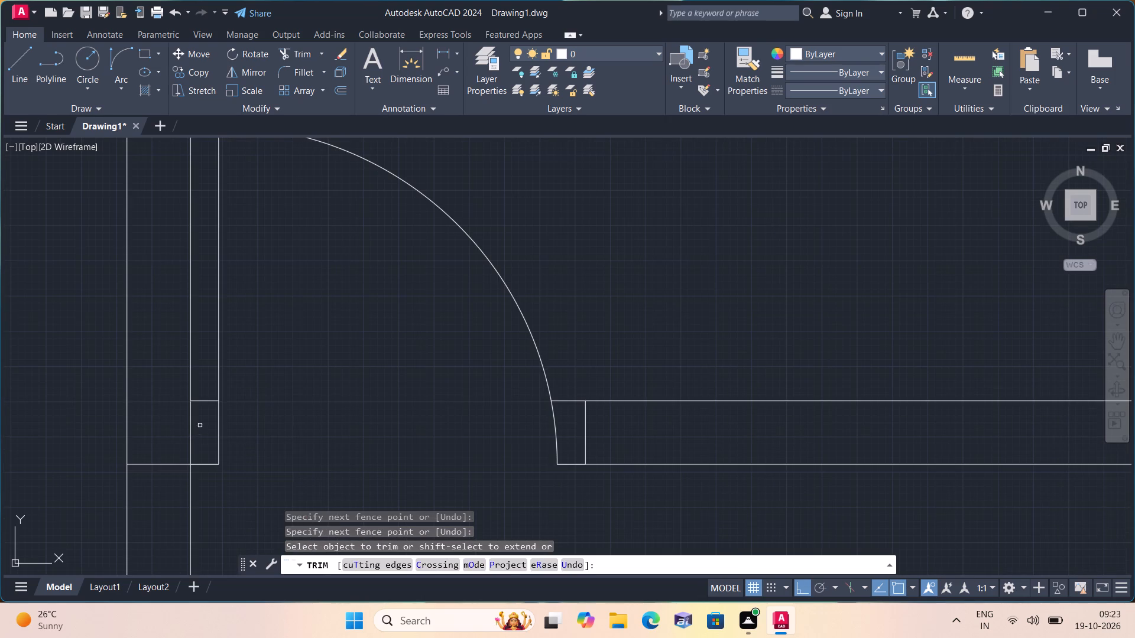
pyautogui.click(205, 401)
pyautogui.scroll(-2, 206, 393)
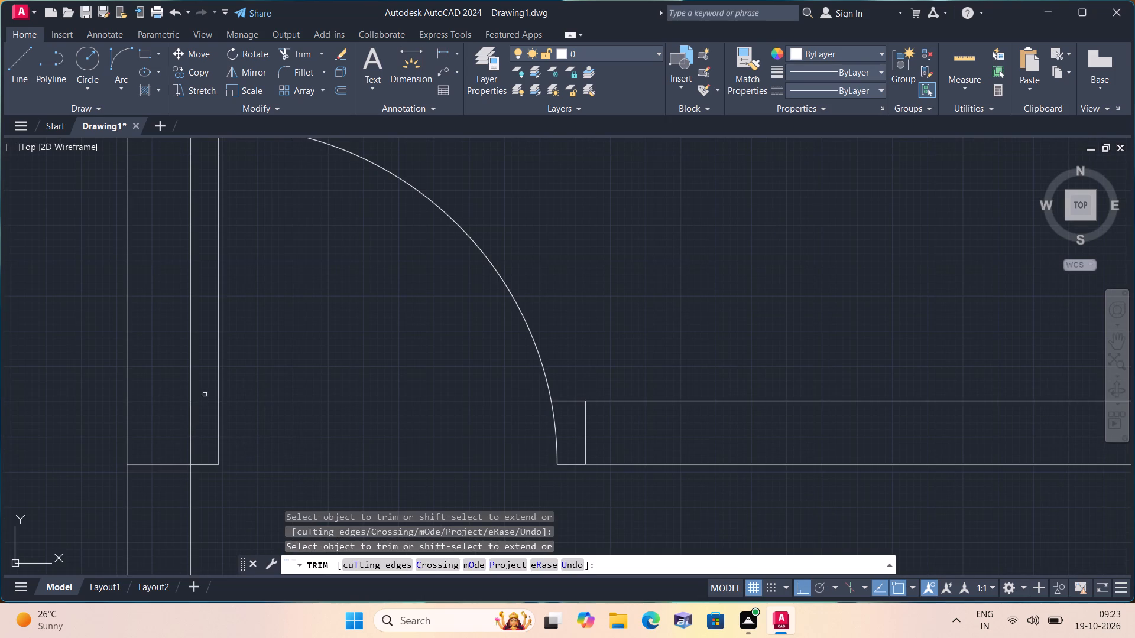
pyautogui.scroll(-2, 209, 393)
pyautogui.moveTo(244, 369); pyautogui.dragTo(266, 311, button='middle')
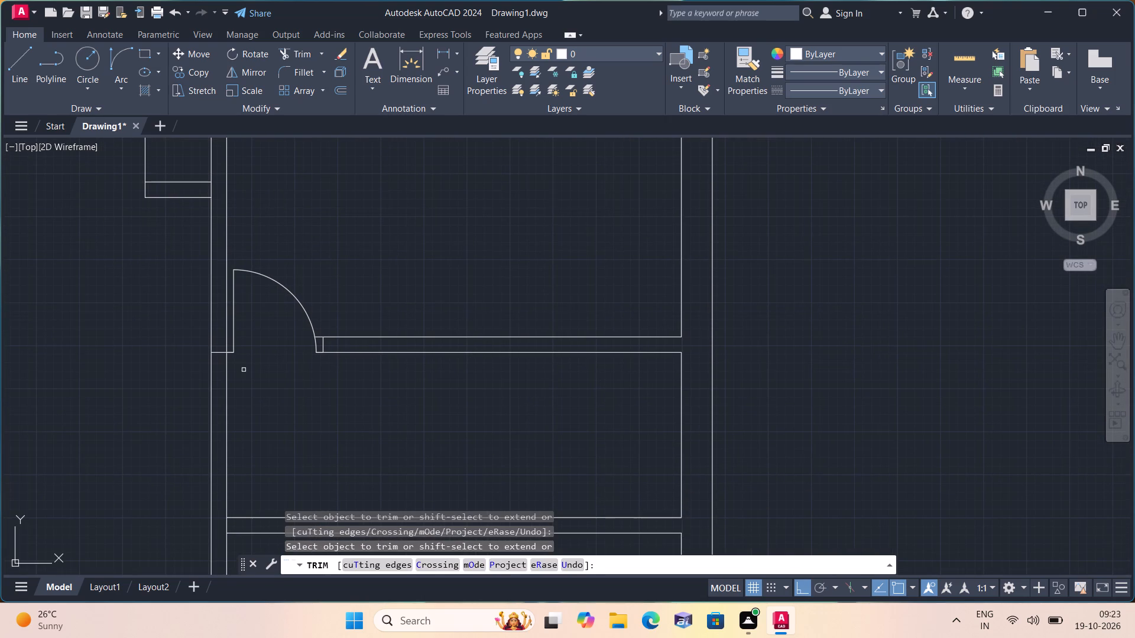
pyautogui.scroll(-1, 274, 338)
pyautogui.scroll(2, 313, 326)
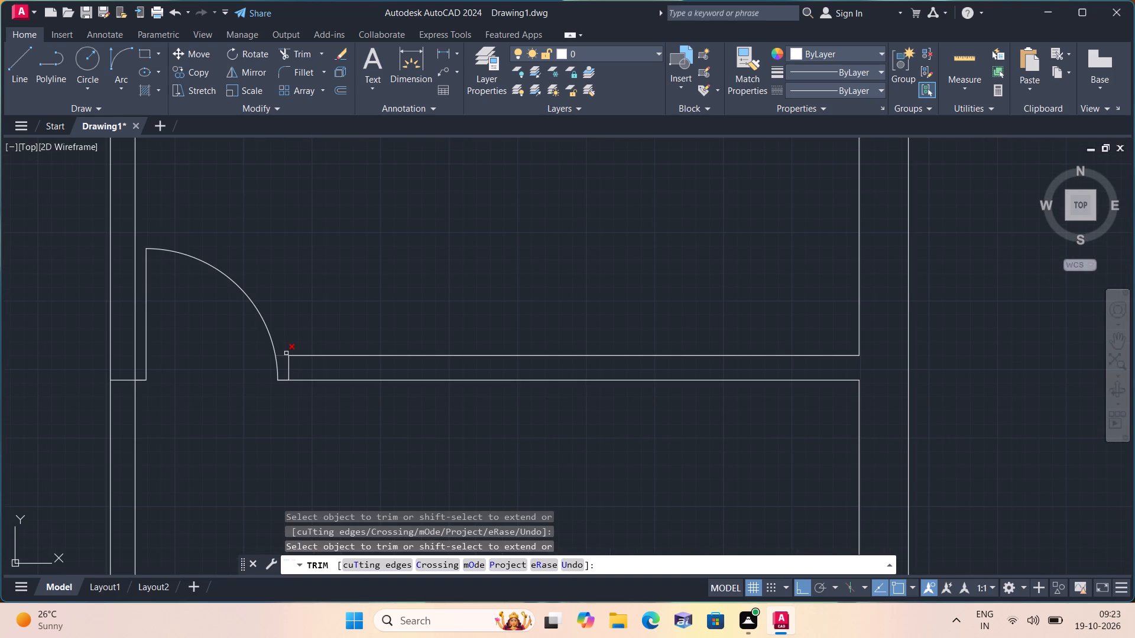
pyautogui.click(286, 353)
pyautogui.scroll(-3, 314, 288)
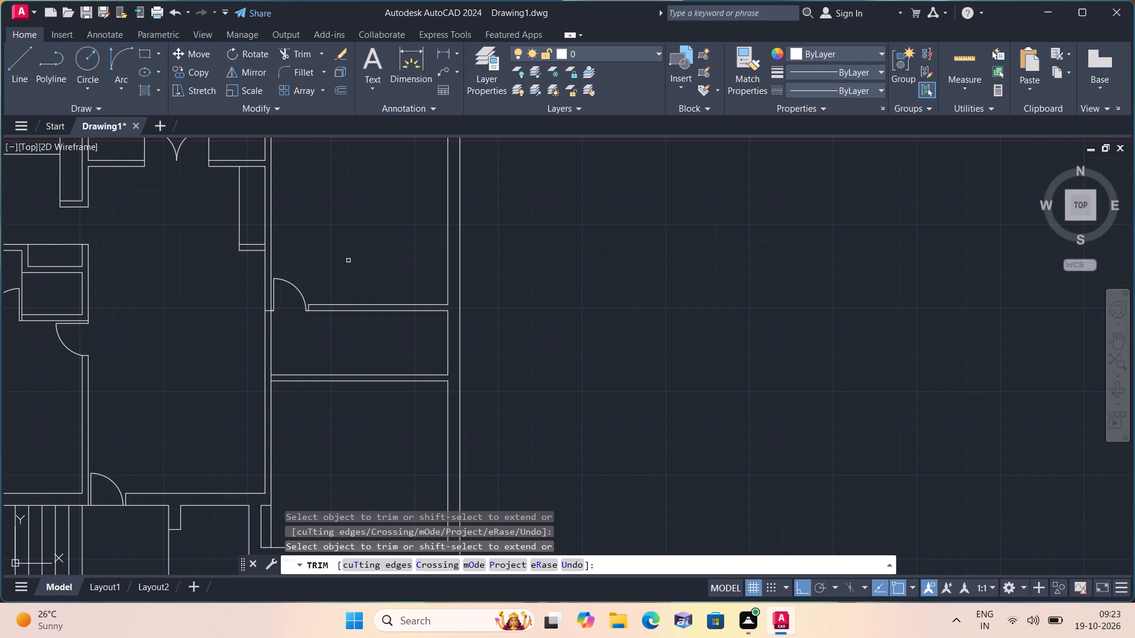
pyautogui.press('space')
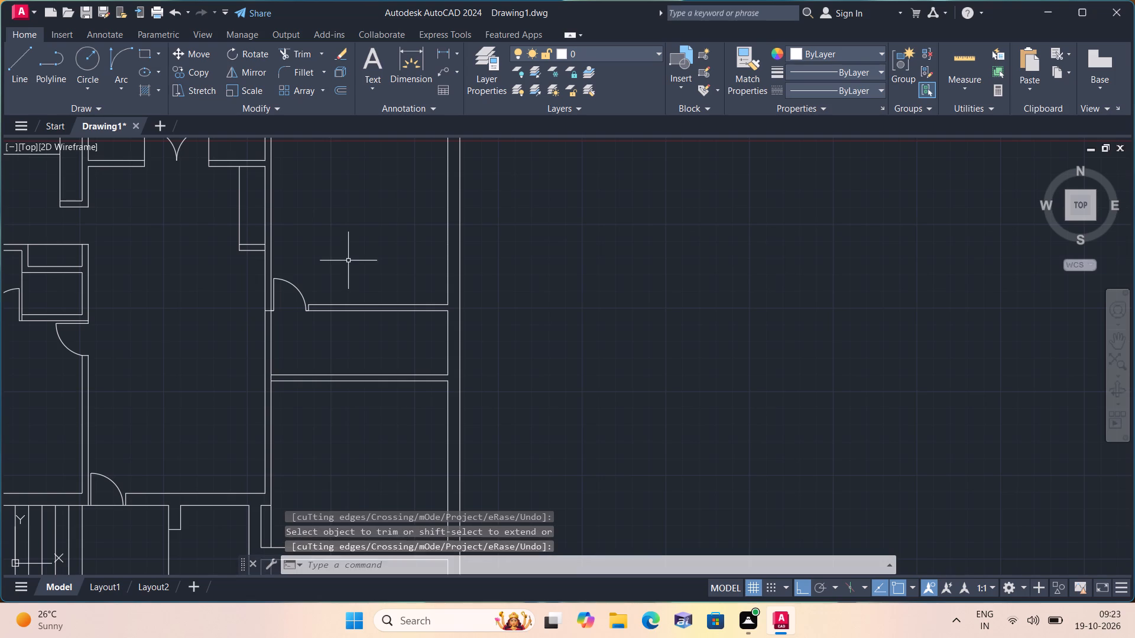
# Draw a short line from the lower partition's upper-face corner perpendicularly across the vertical wall to its far face.
pyautogui.write('l')
pyautogui.press('space')
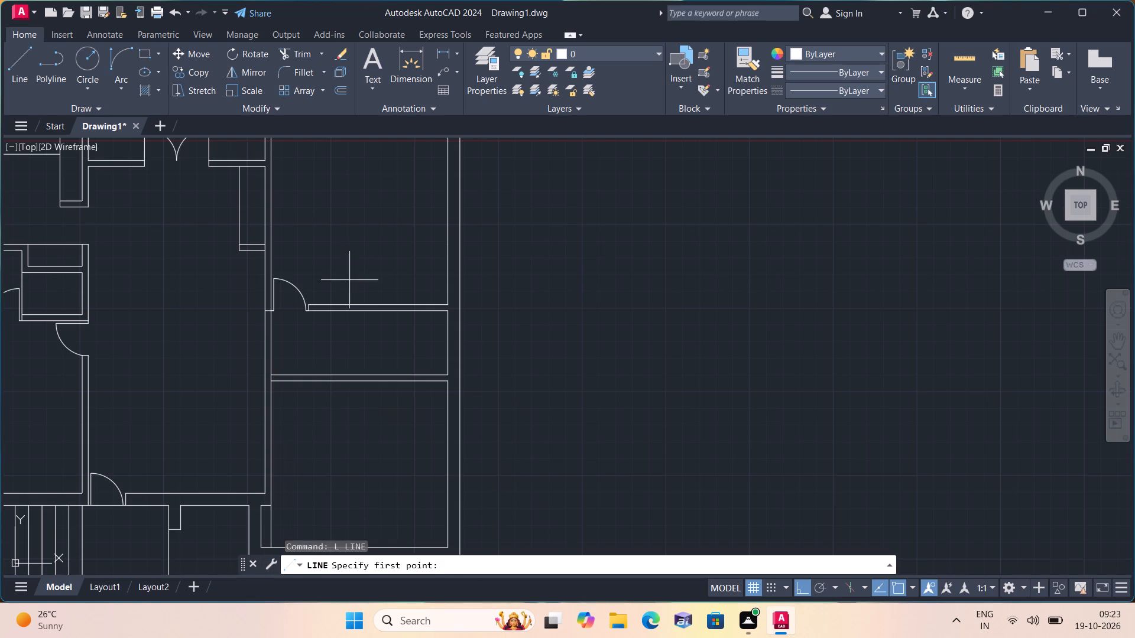
pyautogui.scroll(3, 271, 382)
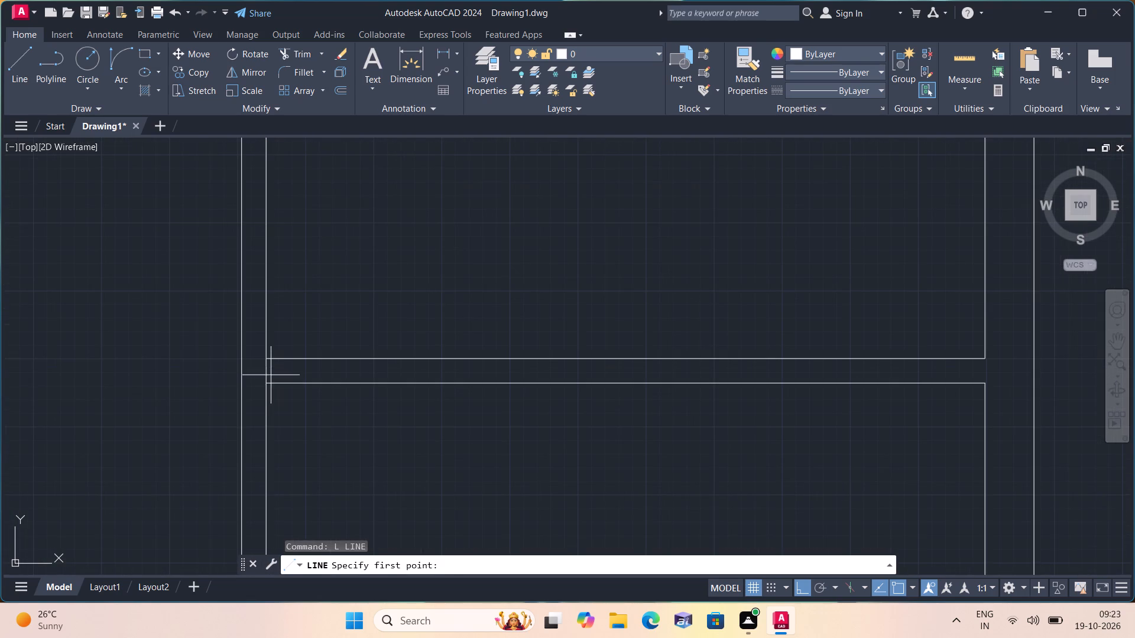
pyautogui.click(268, 357)
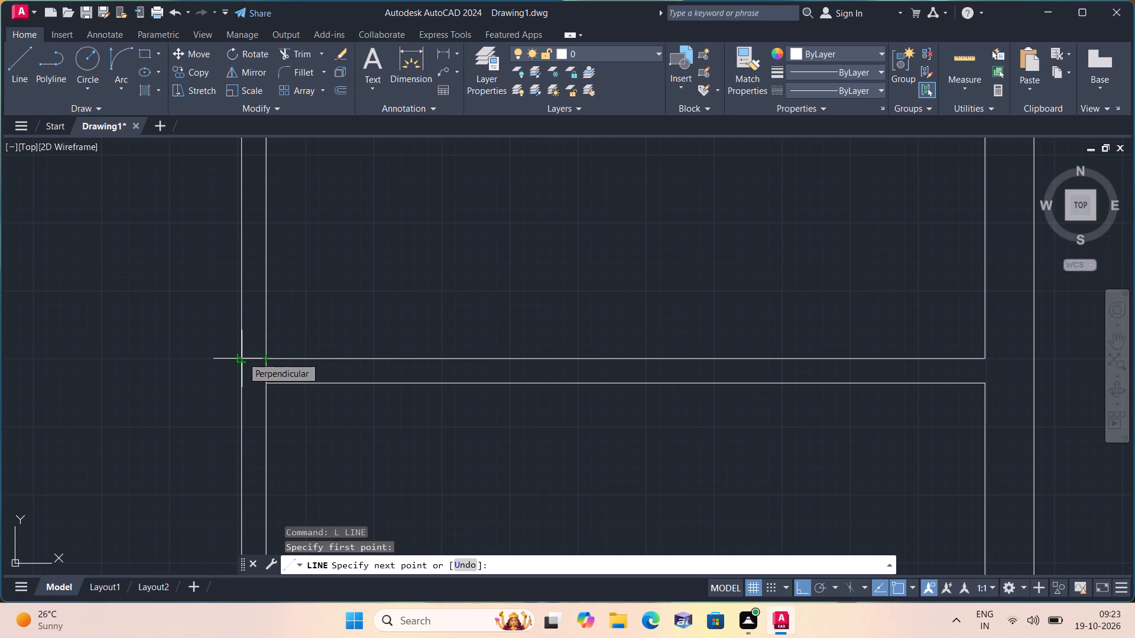
pyautogui.click(242, 357)
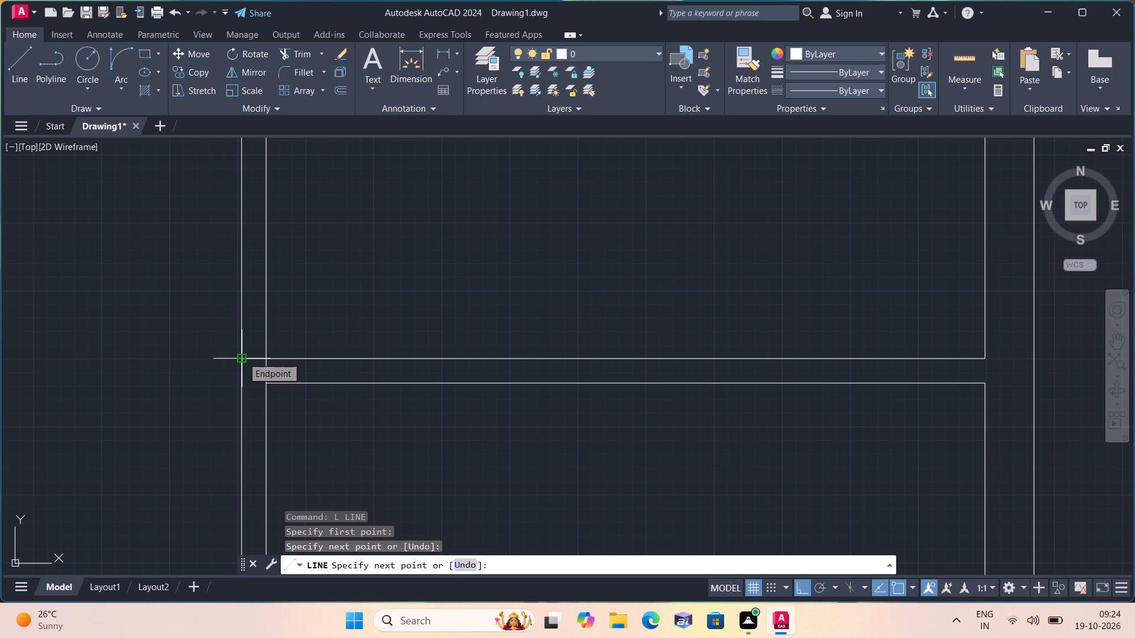
pyautogui.press('space')
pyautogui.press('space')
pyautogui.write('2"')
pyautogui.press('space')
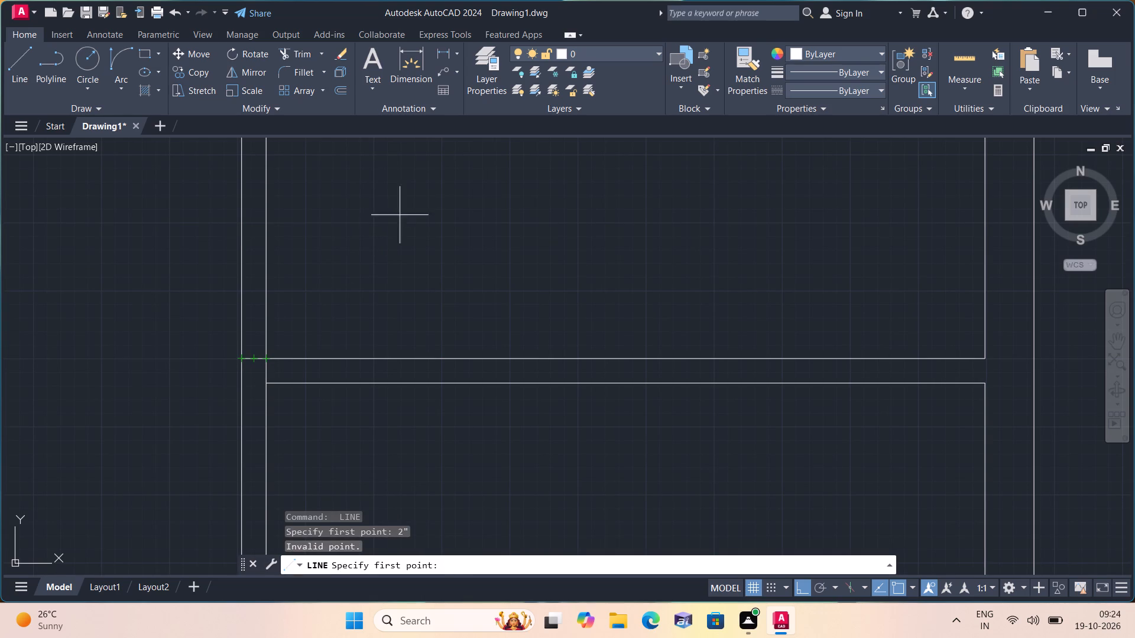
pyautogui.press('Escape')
# Mark the lower partition's door opening with 2", 2' and 2" line segments from the wall corner, ending across the wall thickness.
pyautogui.write('l')
pyautogui.press('space')
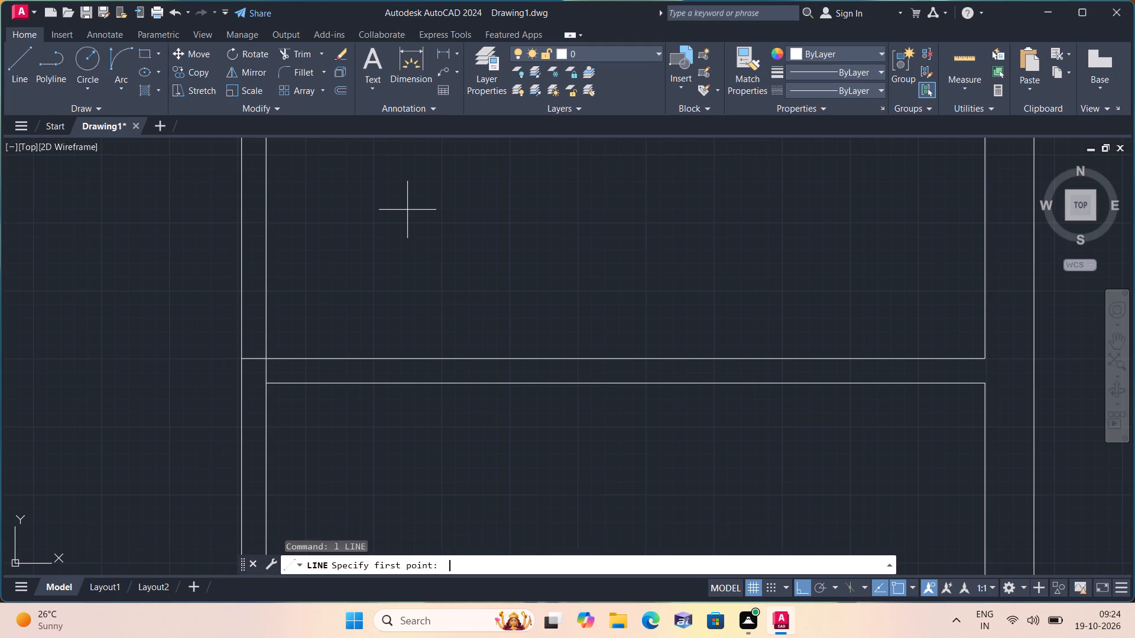
pyautogui.scroll(1, 407, 210)
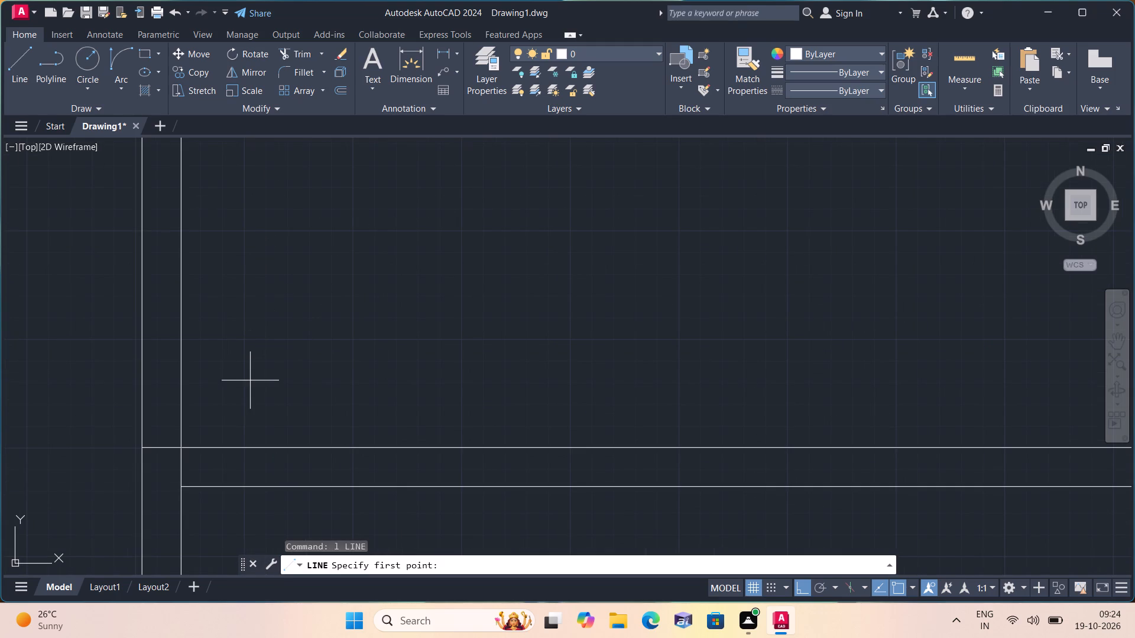
pyautogui.click(184, 447)
pyautogui.scroll(-1, 235, 432)
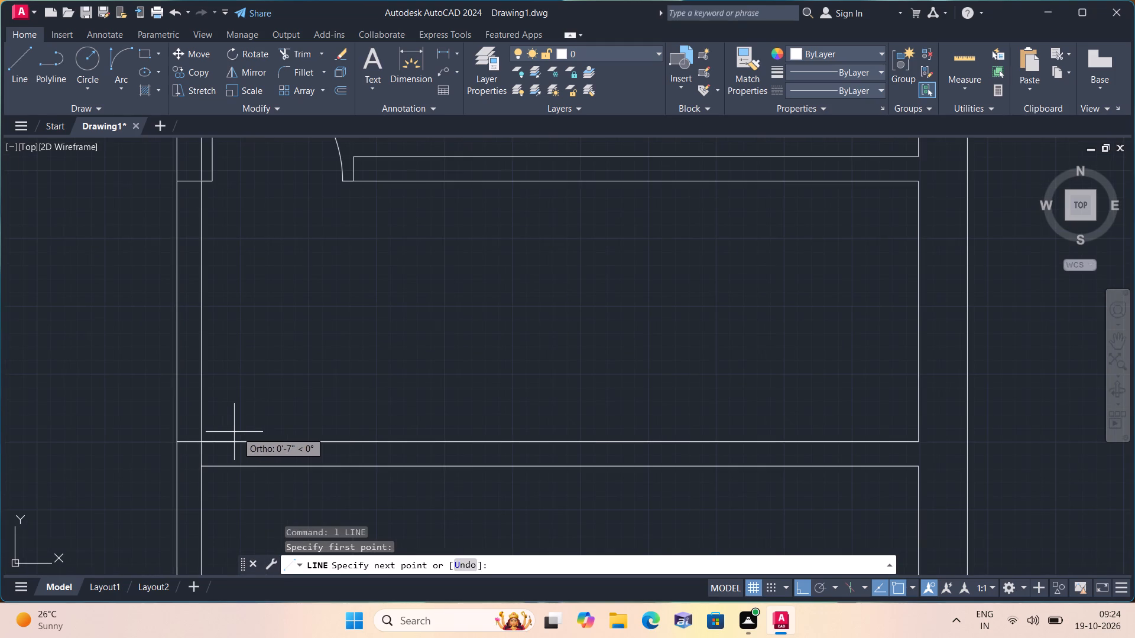
pyautogui.write('2"')
pyautogui.press('space')
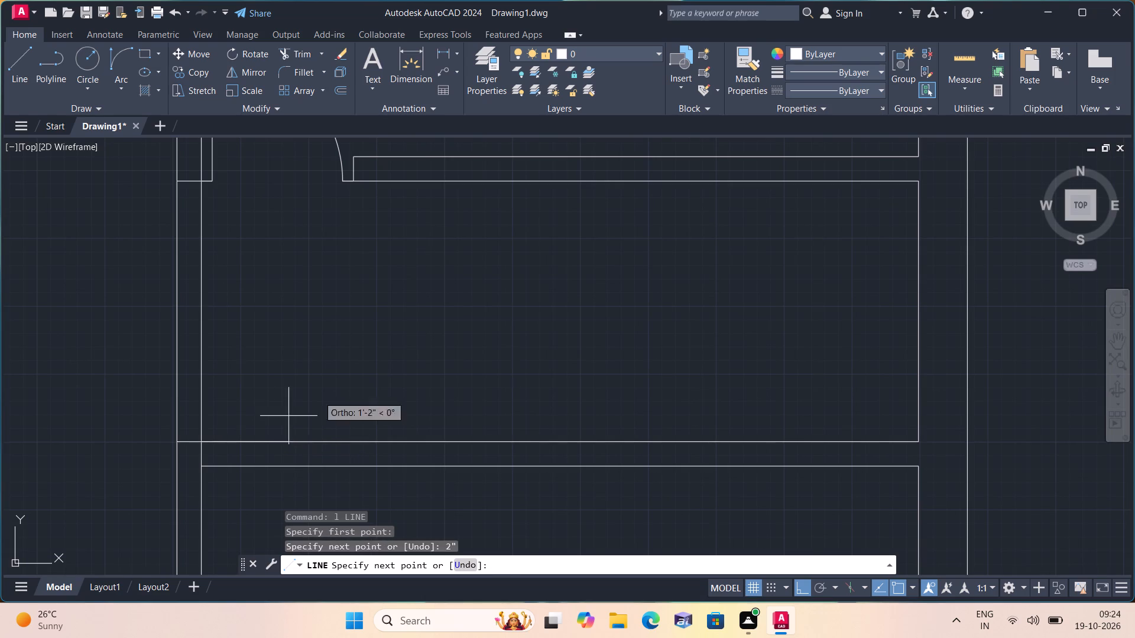
pyautogui.write("2'")
pyautogui.press('space')
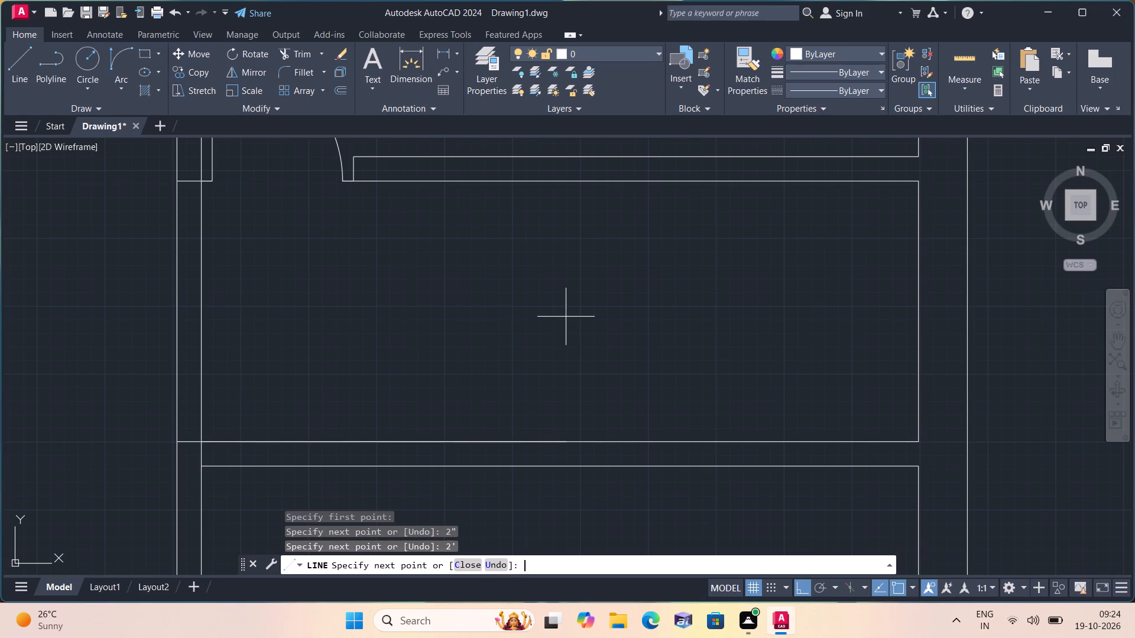
pyautogui.write('2"')
pyautogui.press('space')
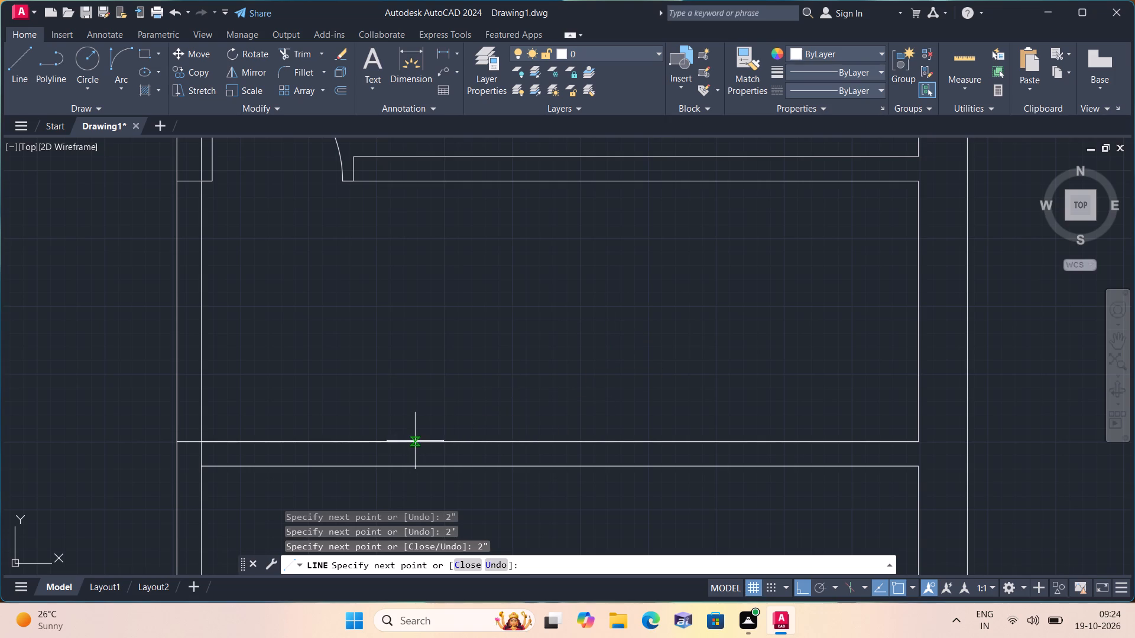
pyautogui.click(356, 466)
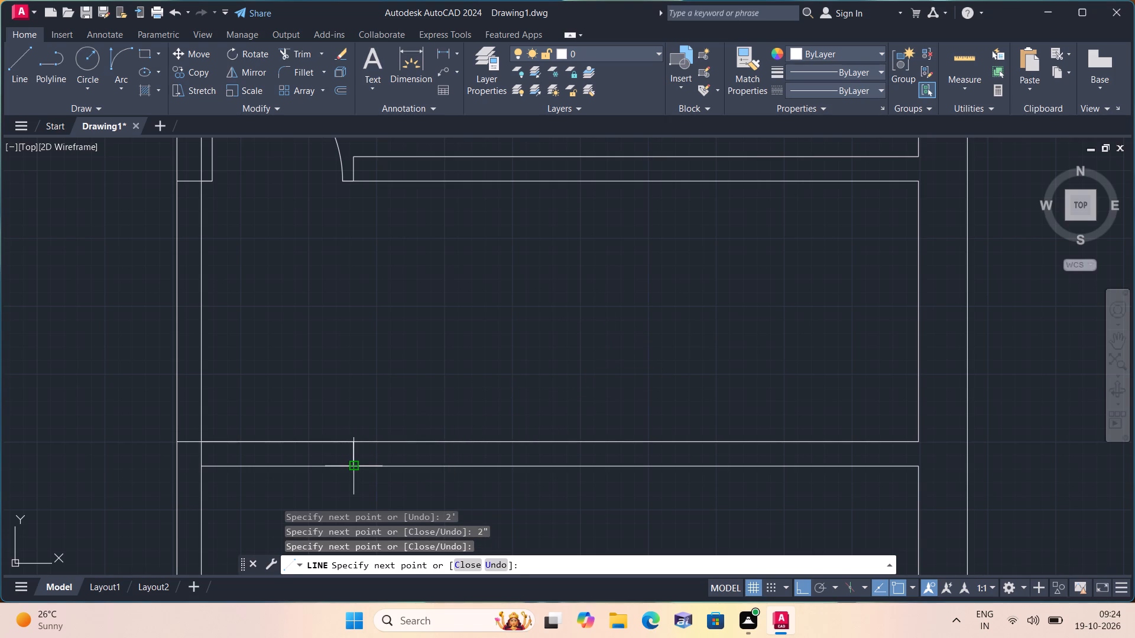
pyautogui.press('space')
# Draw a 2' door leaf line straight down from the 2" mark on the lower partition's upper face, beside the vertical wall.
pyautogui.write('l')
pyautogui.press('space')
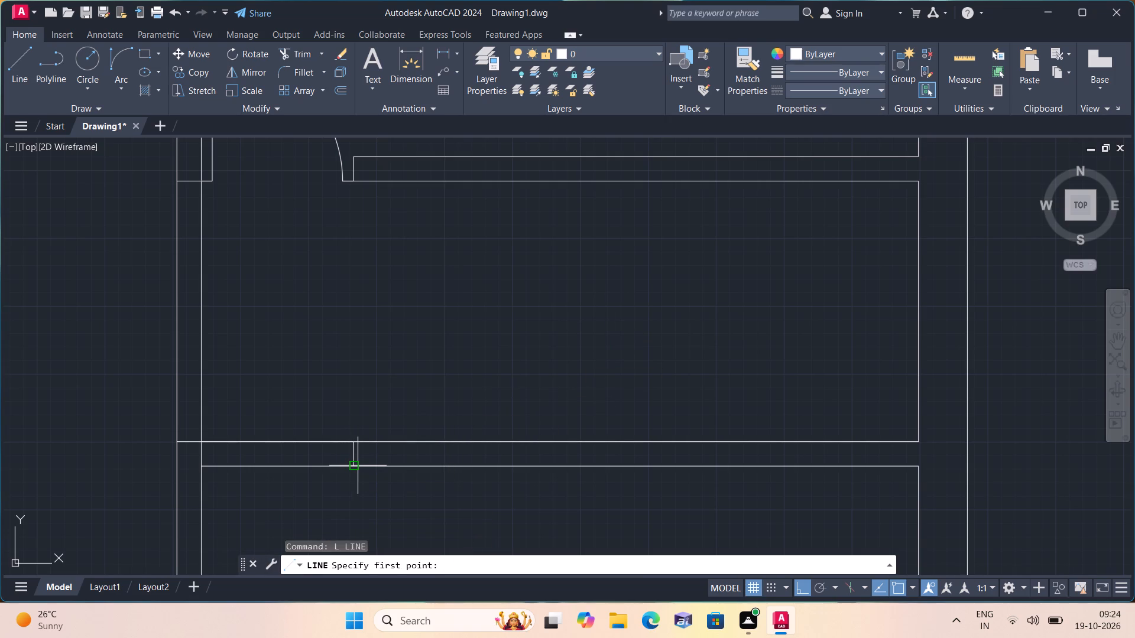
pyautogui.scroll(-1, 358, 466)
pyautogui.moveTo(299, 448); pyautogui.dragTo(287, 385, button='middle')
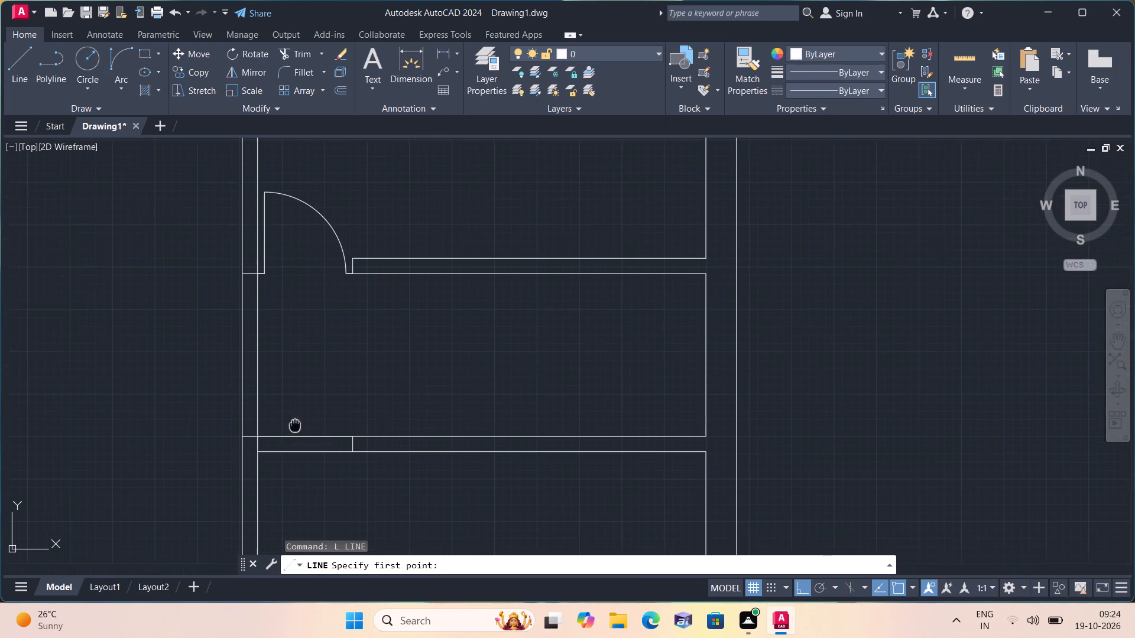
pyautogui.moveTo(287, 385); pyautogui.dragTo(294, 366, button='middle')
pyautogui.scroll(2, 290, 386)
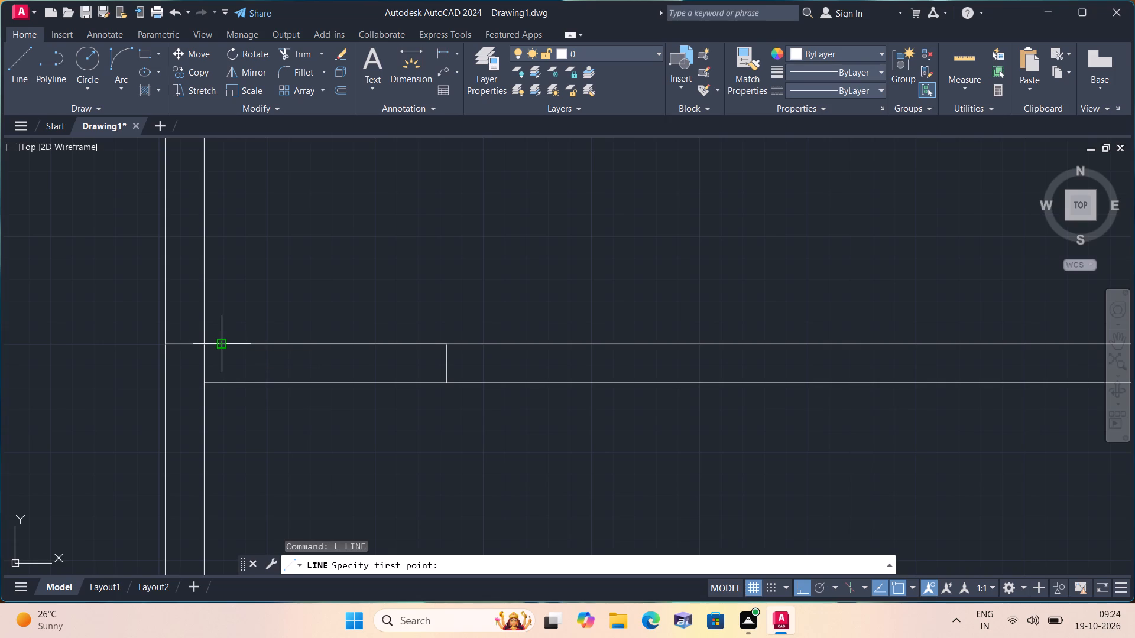
pyautogui.click(219, 340)
pyautogui.scroll(-1, 256, 444)
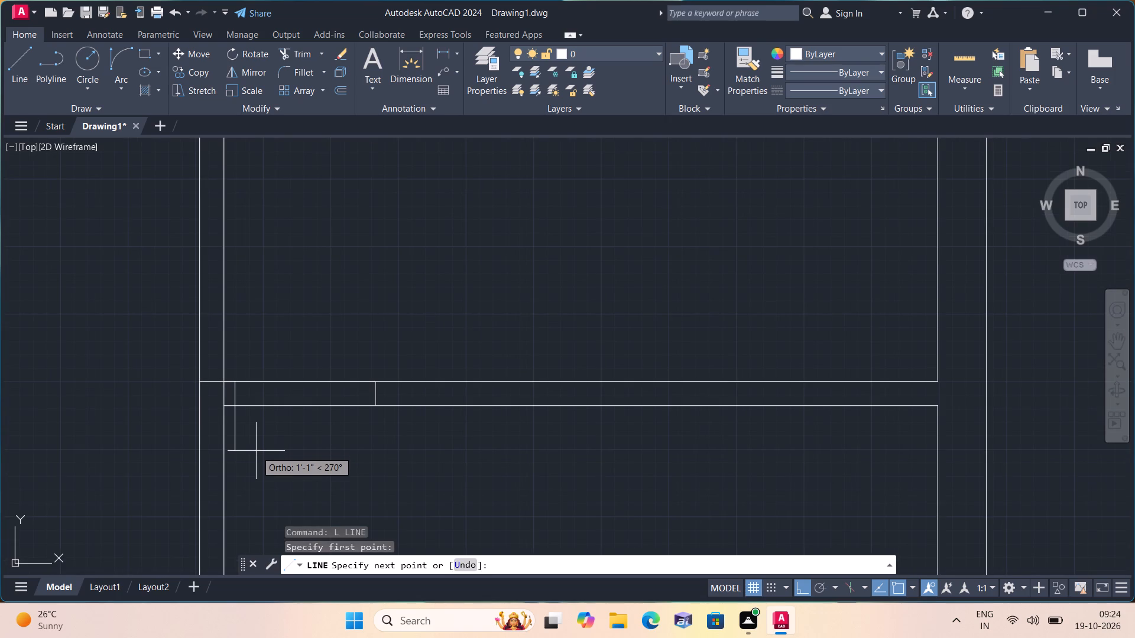
pyautogui.write("2'")
pyautogui.press('space')
pyautogui.press('Escape')
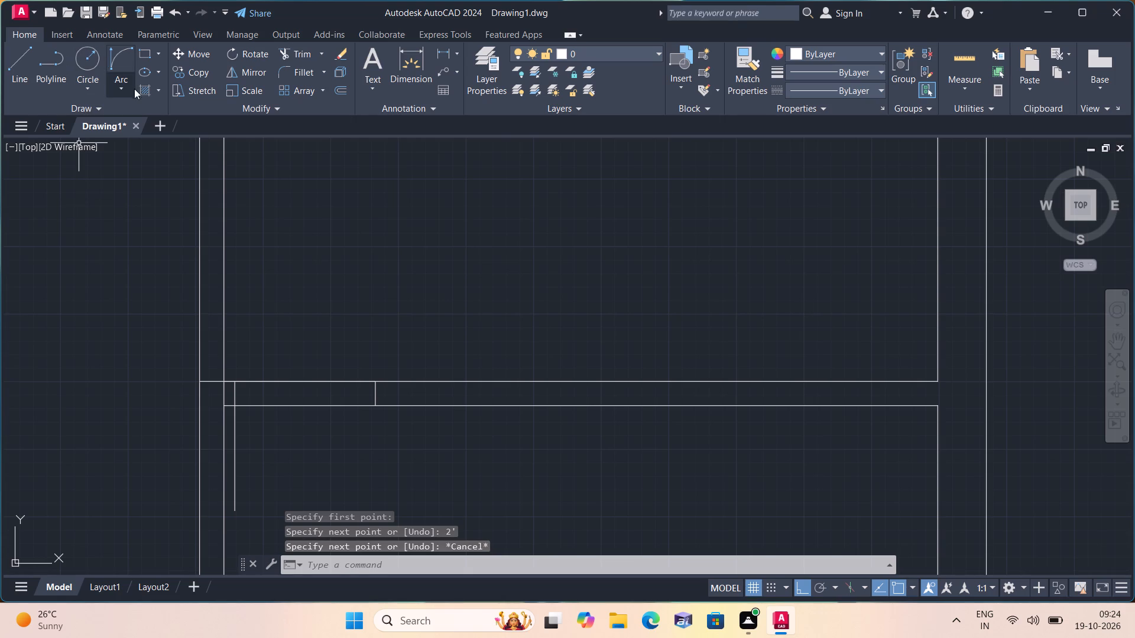
# Draw the lower door's swing with a start-end-direction arc from the leaf's bottom end to the far end of the 2' opening.
pyautogui.moveTo(125, 92); pyautogui.dragTo(125, 105)
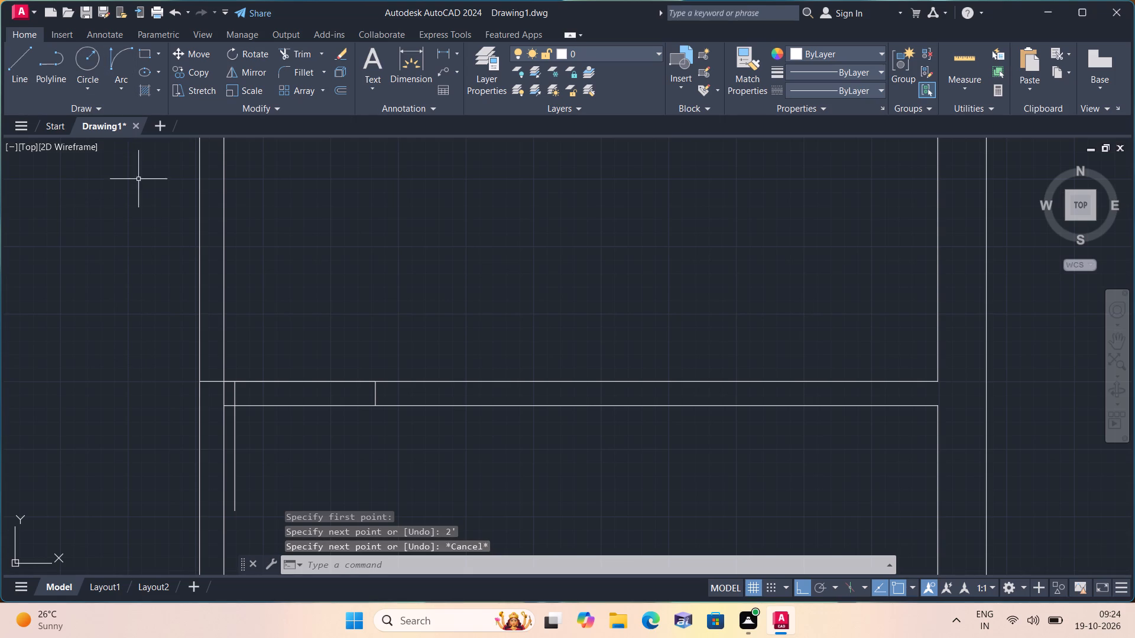
pyautogui.click(122, 91)
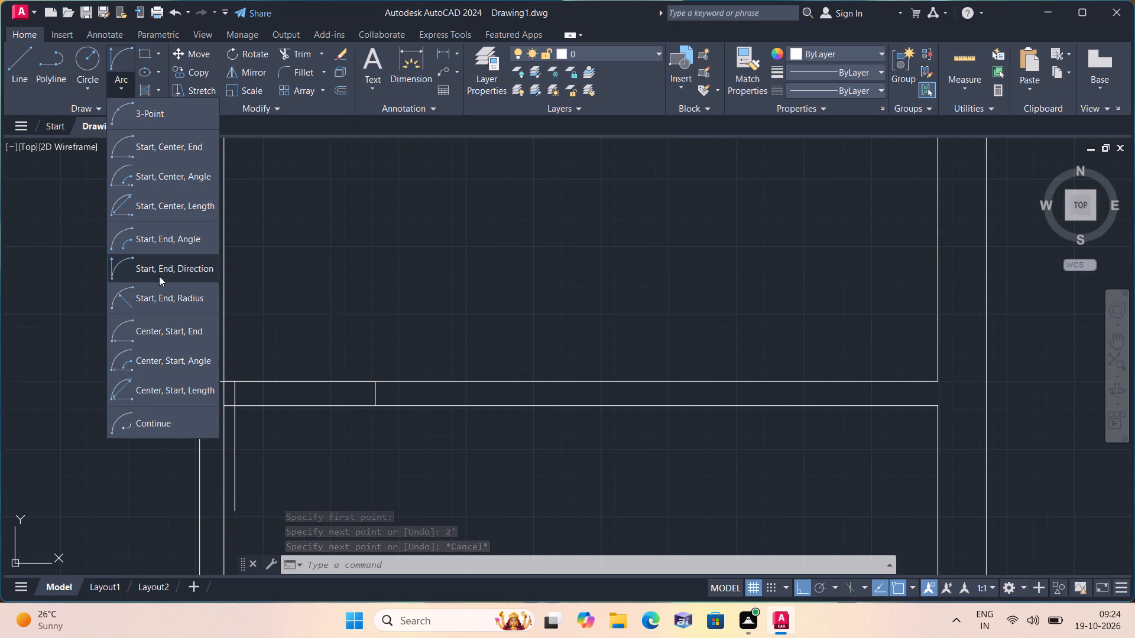
pyautogui.click(167, 270)
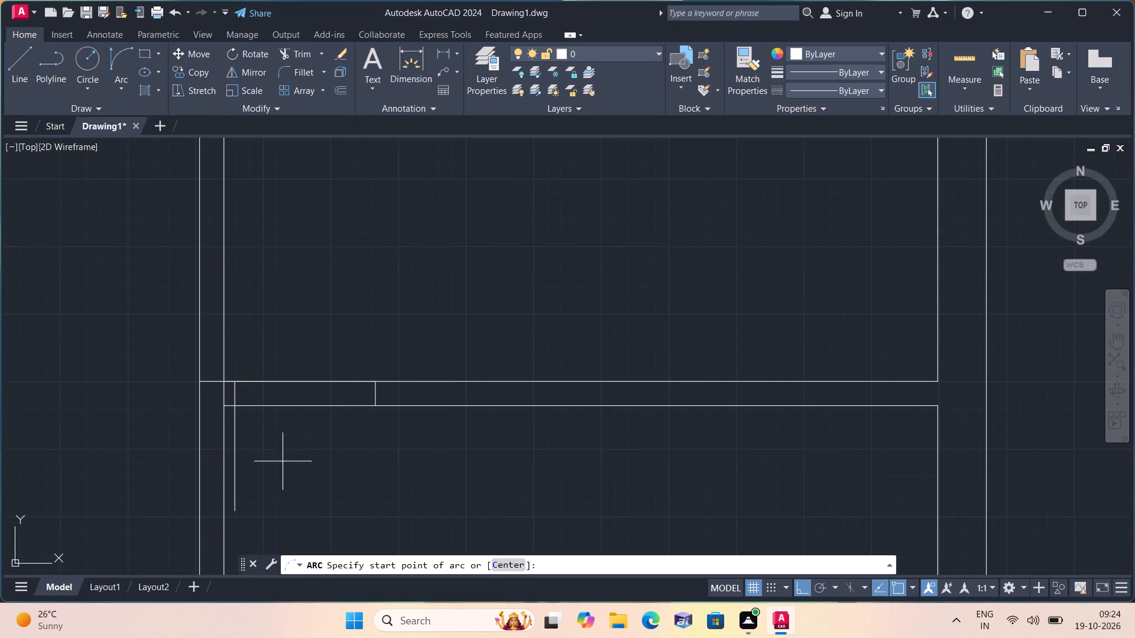
pyautogui.click(239, 510)
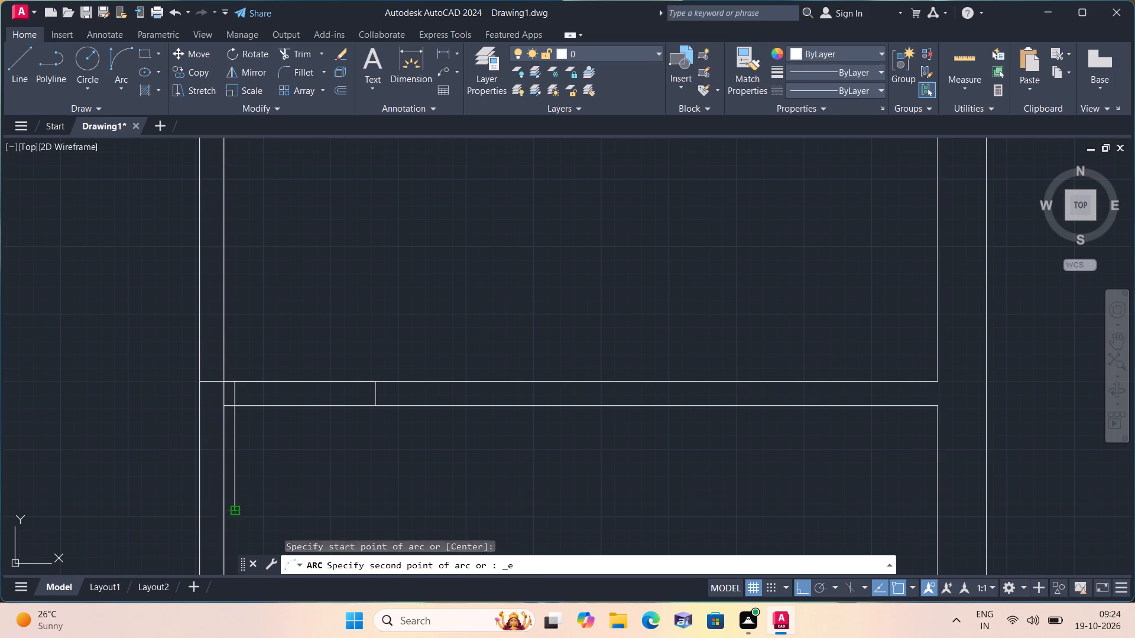
pyautogui.click(367, 381)
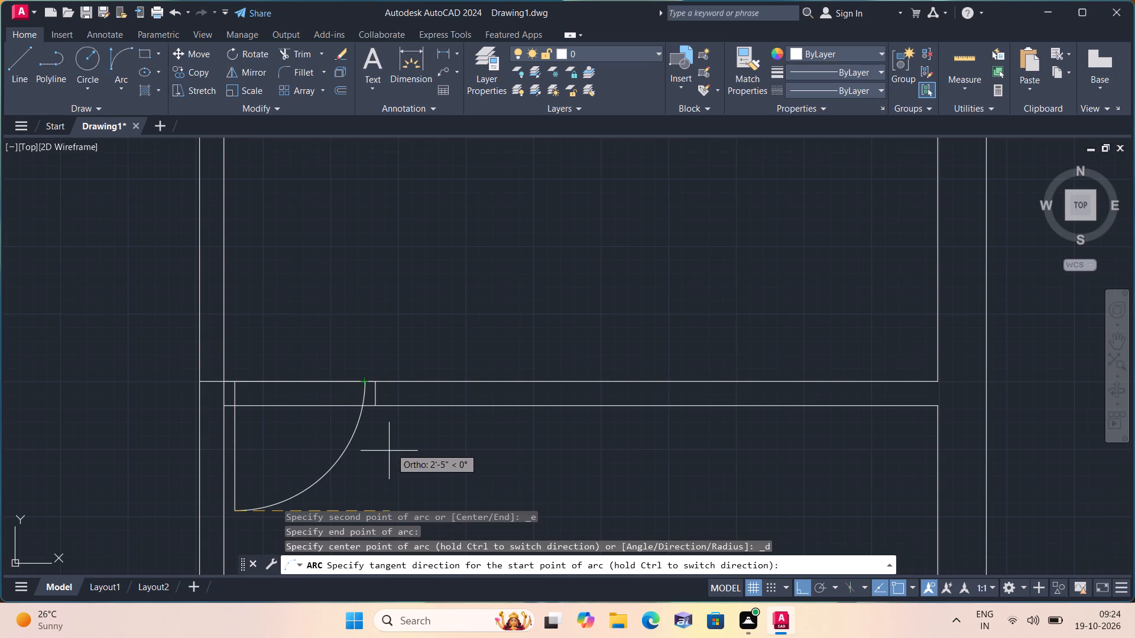
pyautogui.click(391, 447)
# Trim the lower partition's wall lines across the door opening, including the short stubs beside the leaf and the arc.
pyautogui.write('trim')
pyautogui.press('space')
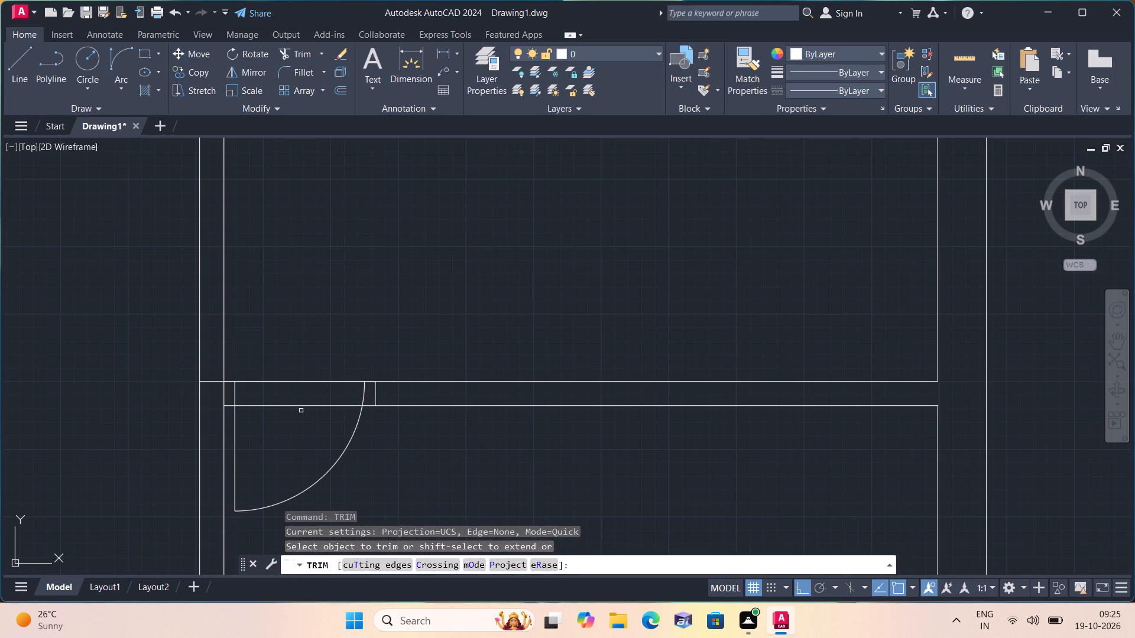
pyautogui.moveTo(275, 330); pyautogui.dragTo(284, 408)
pyautogui.scroll(2, 234, 425)
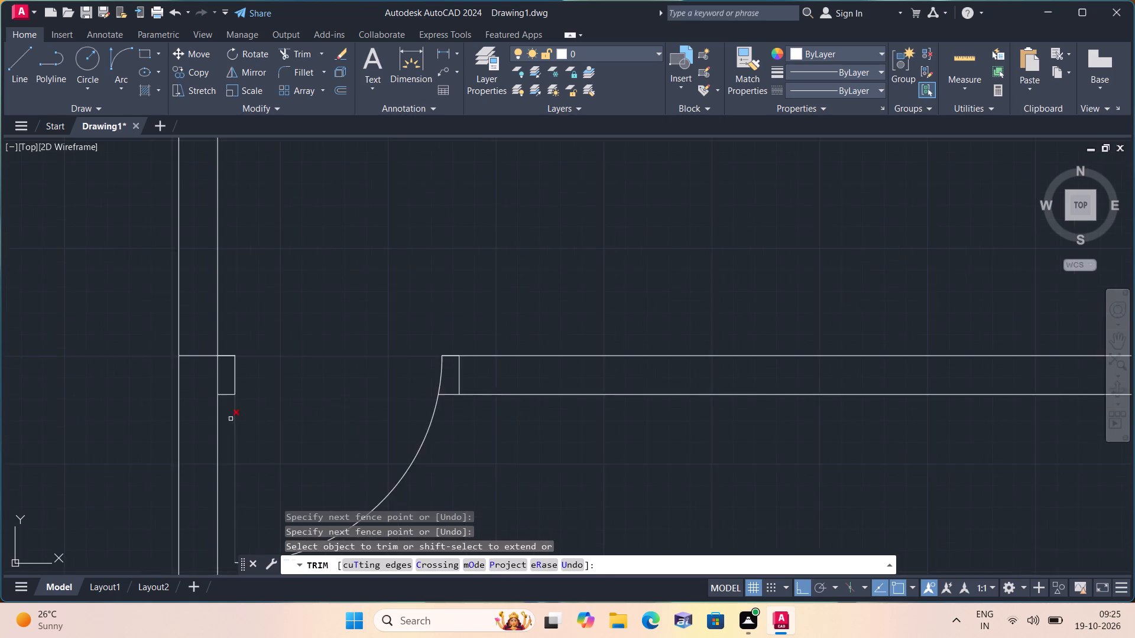
pyautogui.click(225, 381)
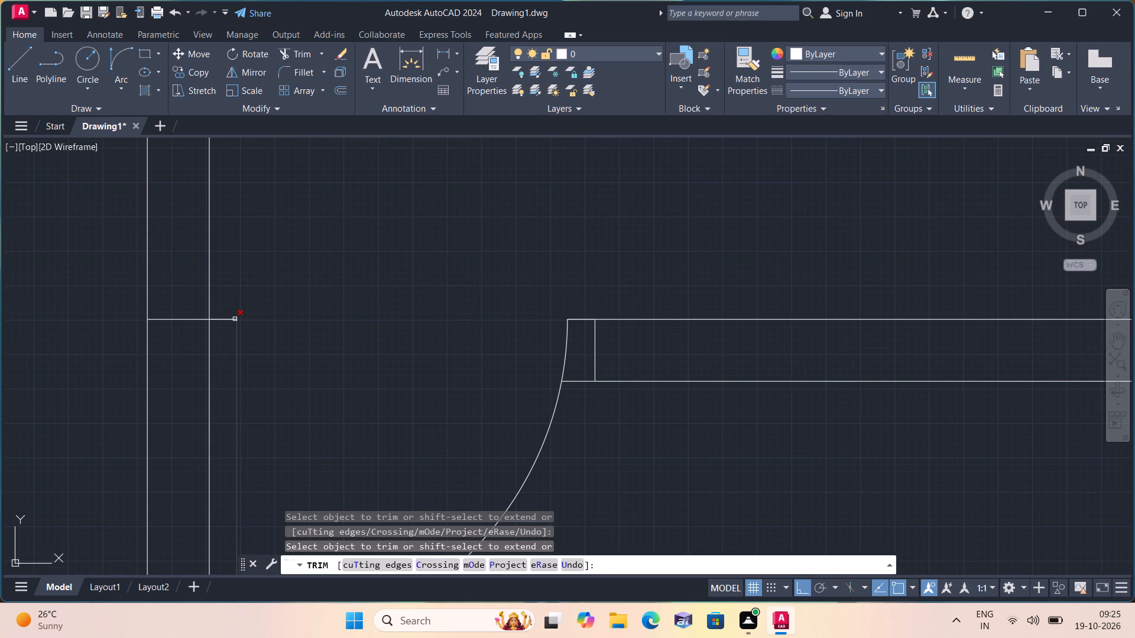
pyautogui.click(224, 319)
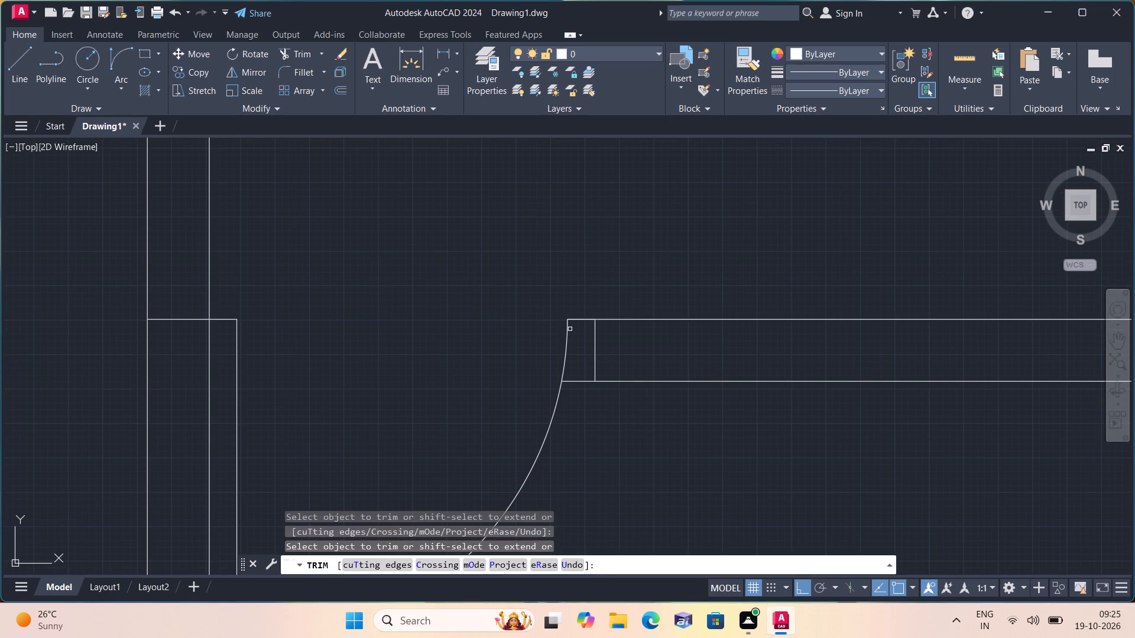
pyautogui.click(589, 319)
pyautogui.moveTo(585, 359); pyautogui.dragTo(586, 402)
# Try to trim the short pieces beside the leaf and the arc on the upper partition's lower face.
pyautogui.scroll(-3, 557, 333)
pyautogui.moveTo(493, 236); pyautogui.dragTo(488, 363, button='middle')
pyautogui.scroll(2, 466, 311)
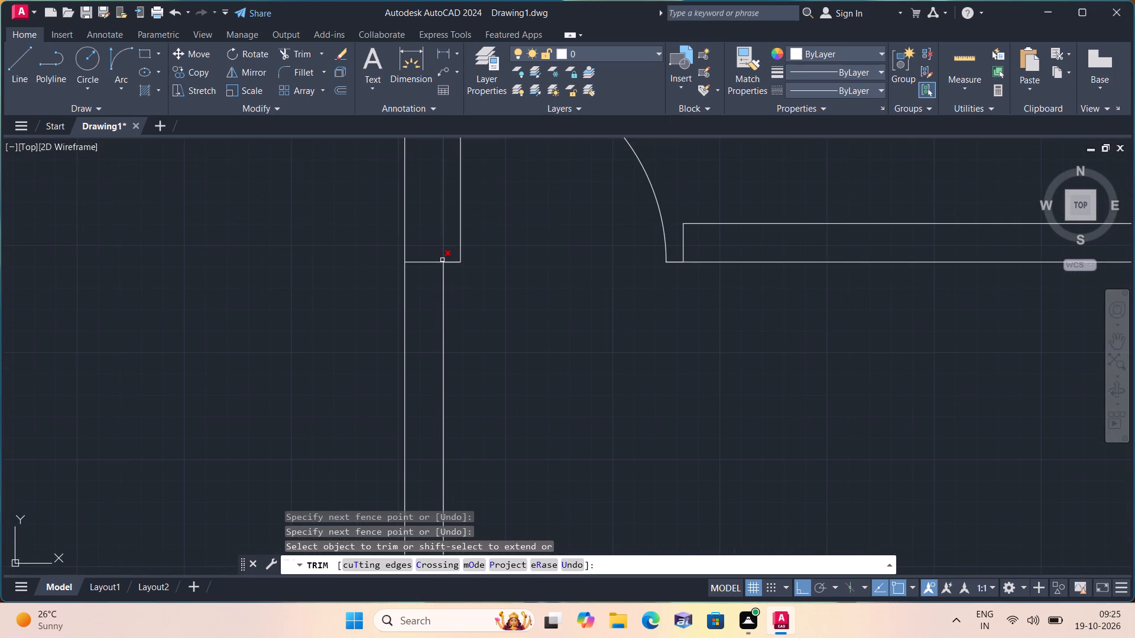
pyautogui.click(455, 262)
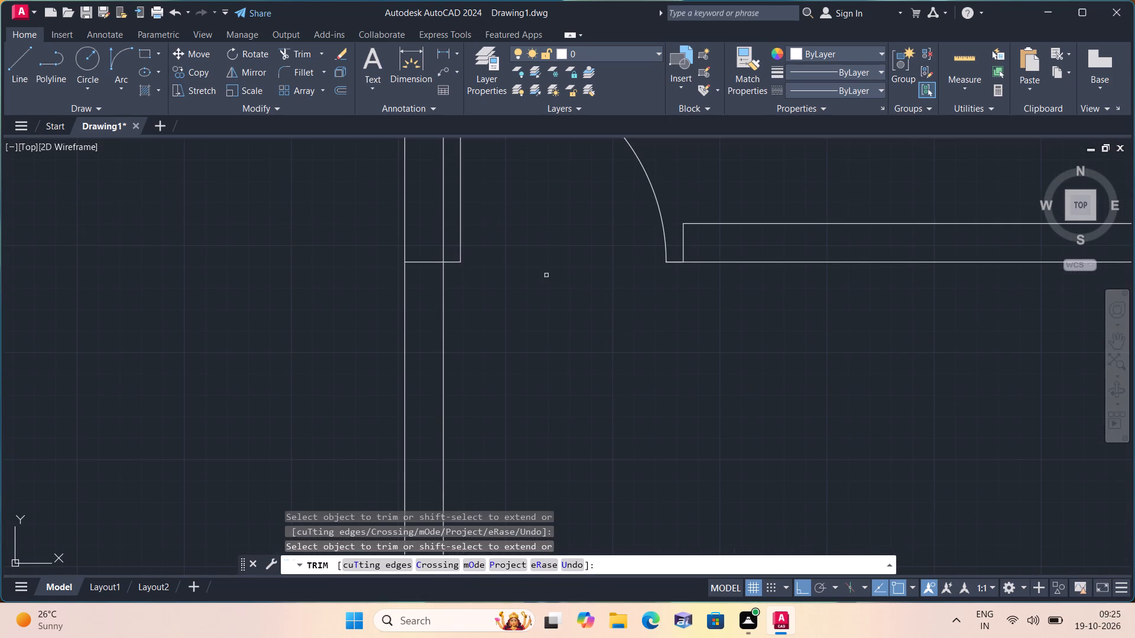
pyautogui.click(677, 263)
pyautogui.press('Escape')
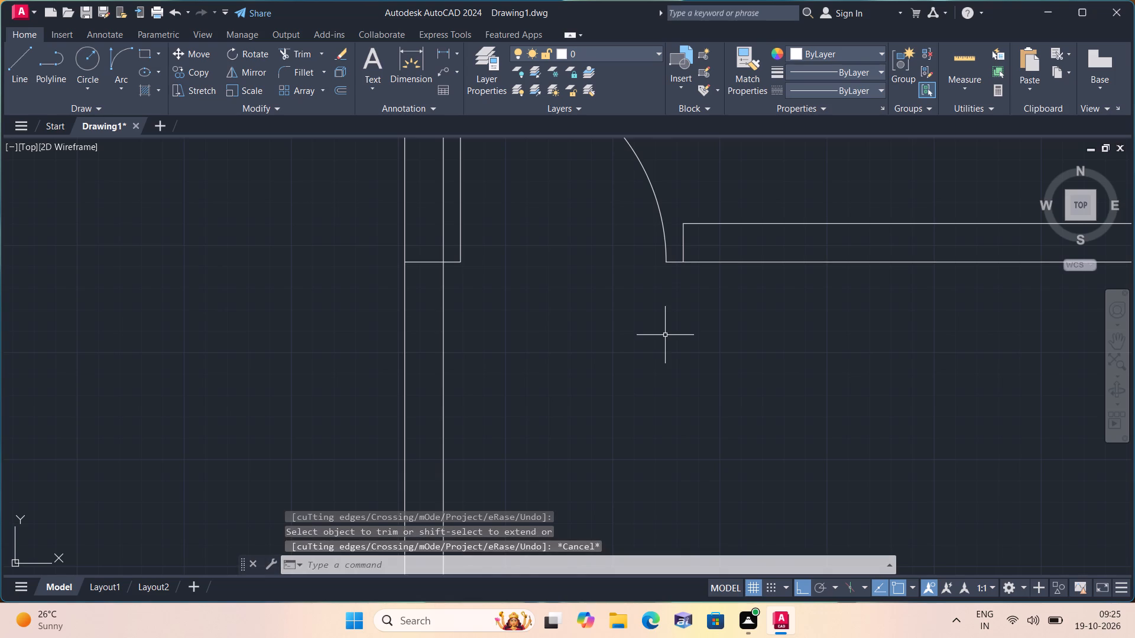
# Trim both lines of the vertical wall between the upper and lower partitions to open the passage between the two doors.
pyautogui.scroll(-2, 665, 335)
pyautogui.press('space')
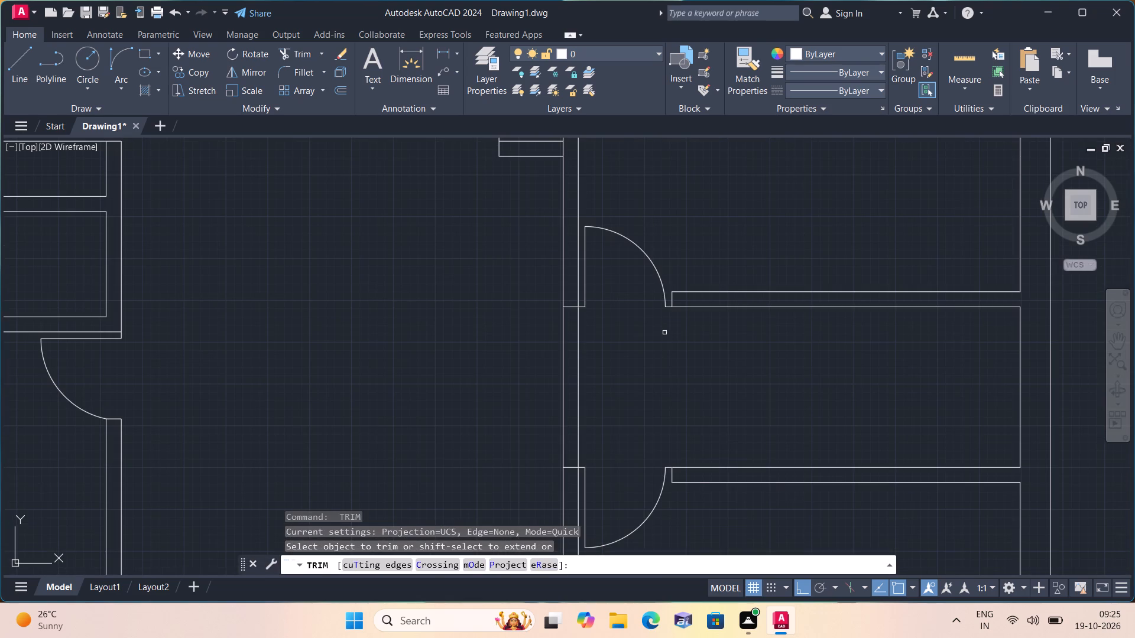
pyautogui.scroll(1, 664, 333)
pyautogui.click(677, 359)
pyautogui.scroll(-2, 432, 398)
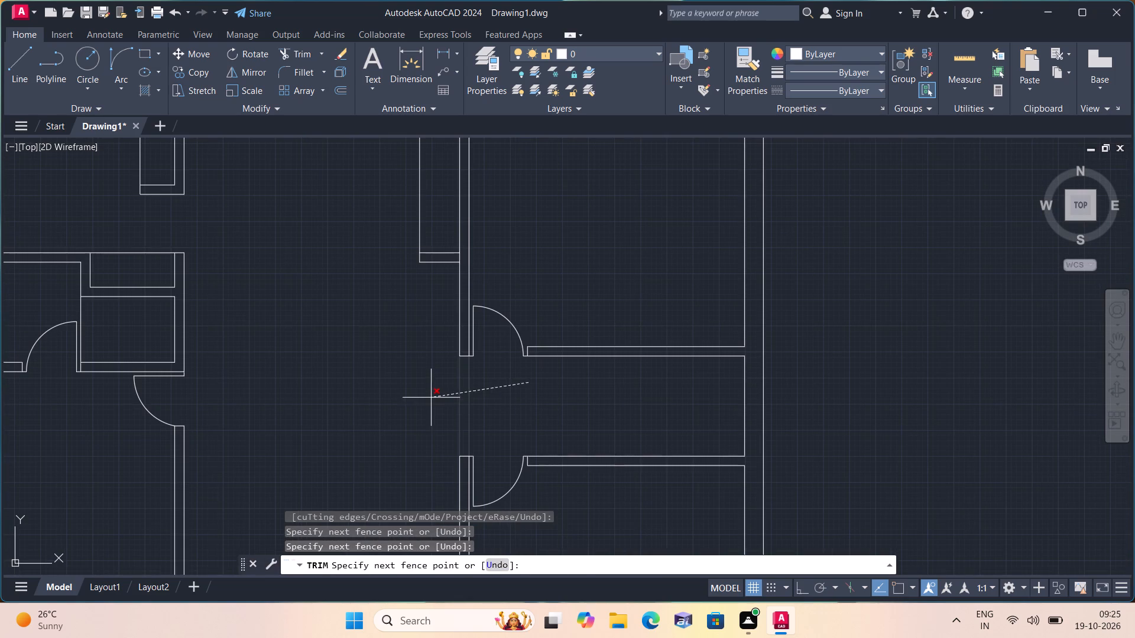
pyautogui.click(428, 397)
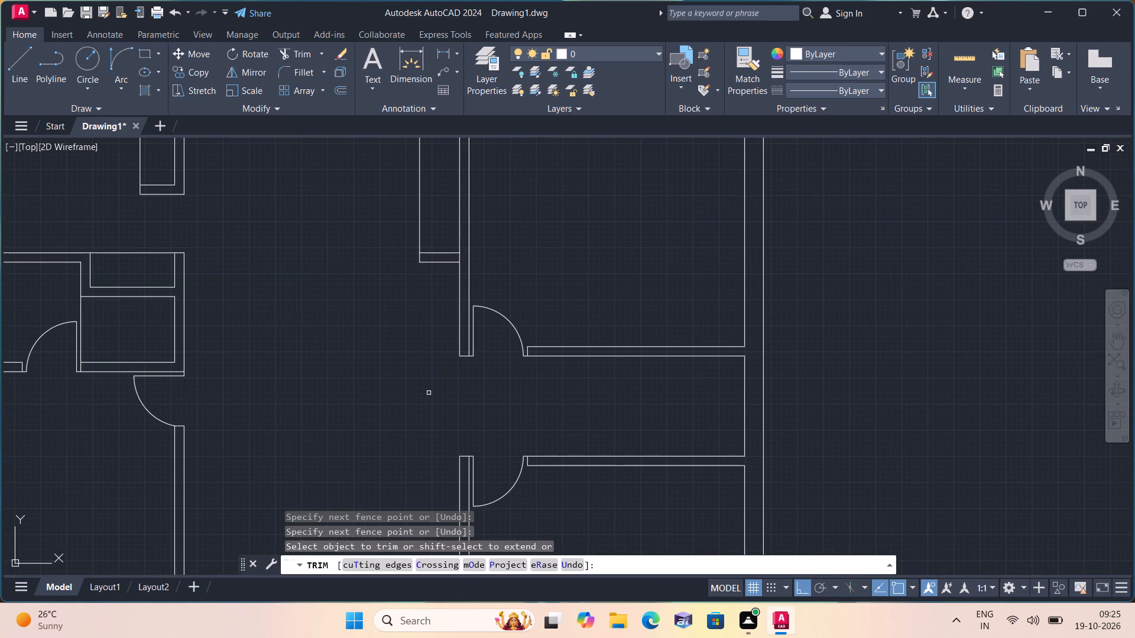
pyautogui.scroll(-1, 429, 392)
pyautogui.moveTo(419, 388); pyautogui.dragTo(342, 325, button='middle')
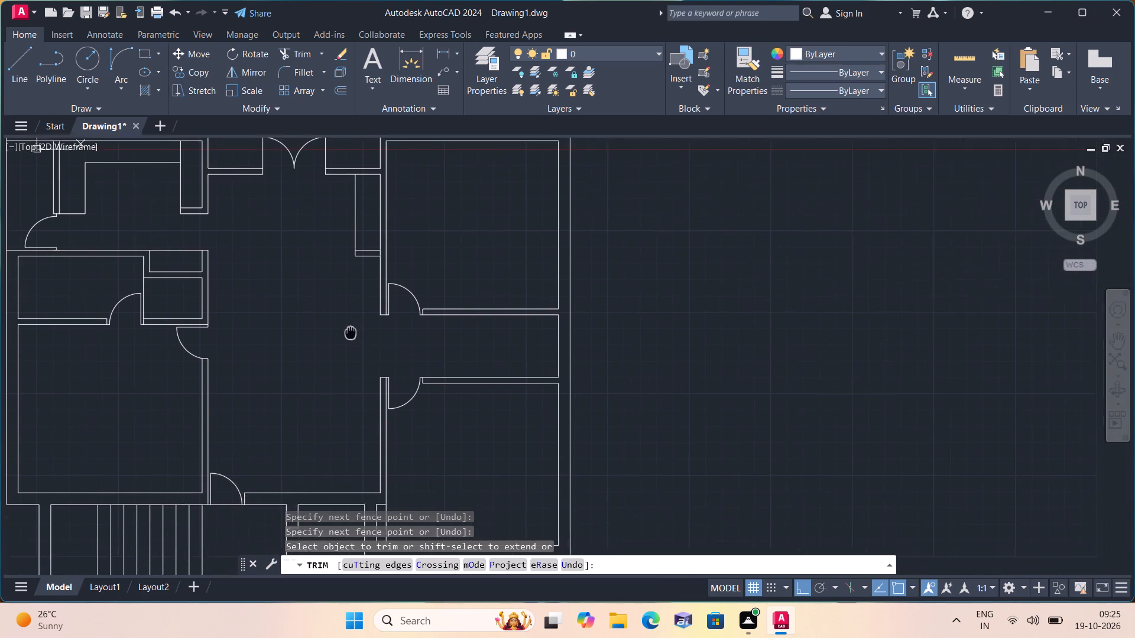
pyautogui.moveTo(342, 325); pyautogui.dragTo(327, 308, button='middle')
pyautogui.middleClick(330, 310)
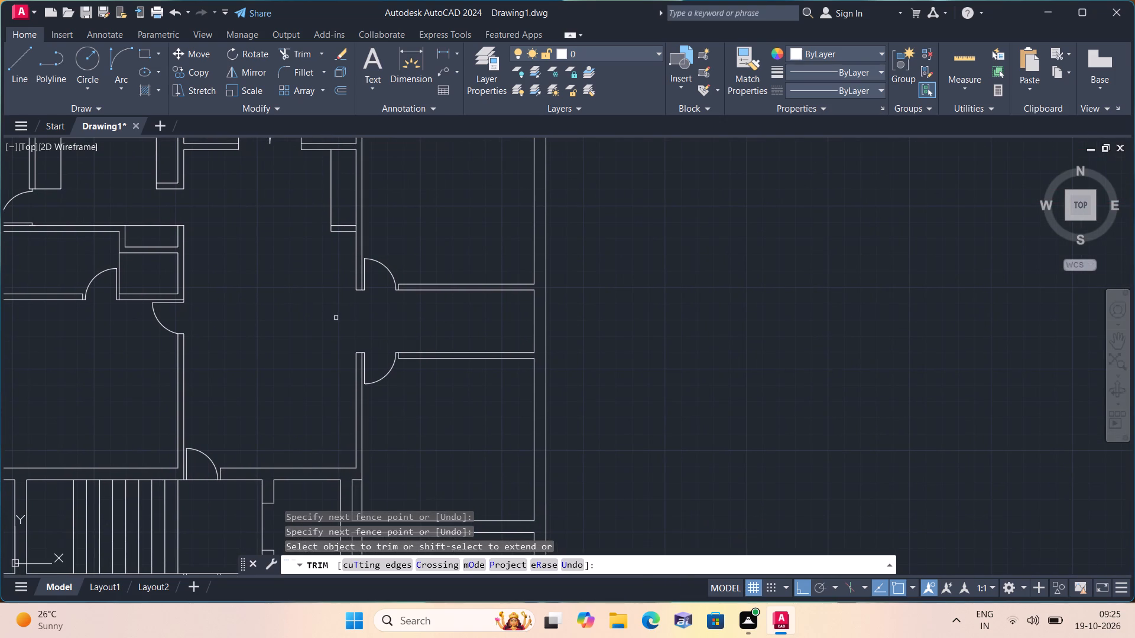
pyautogui.moveTo(330, 318); pyautogui.dragTo(161, 379, button='middle')
pyautogui.press('space')
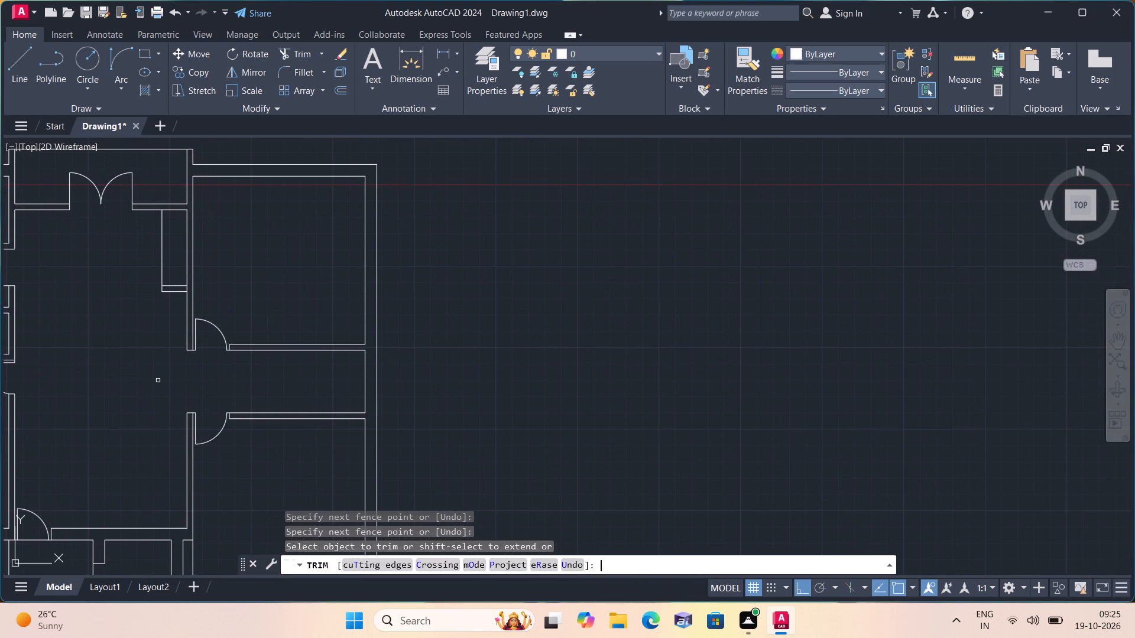
# Offset the inner face line at the closed end of the passage by 7'3" toward the two doors.
pyautogui.write('off')
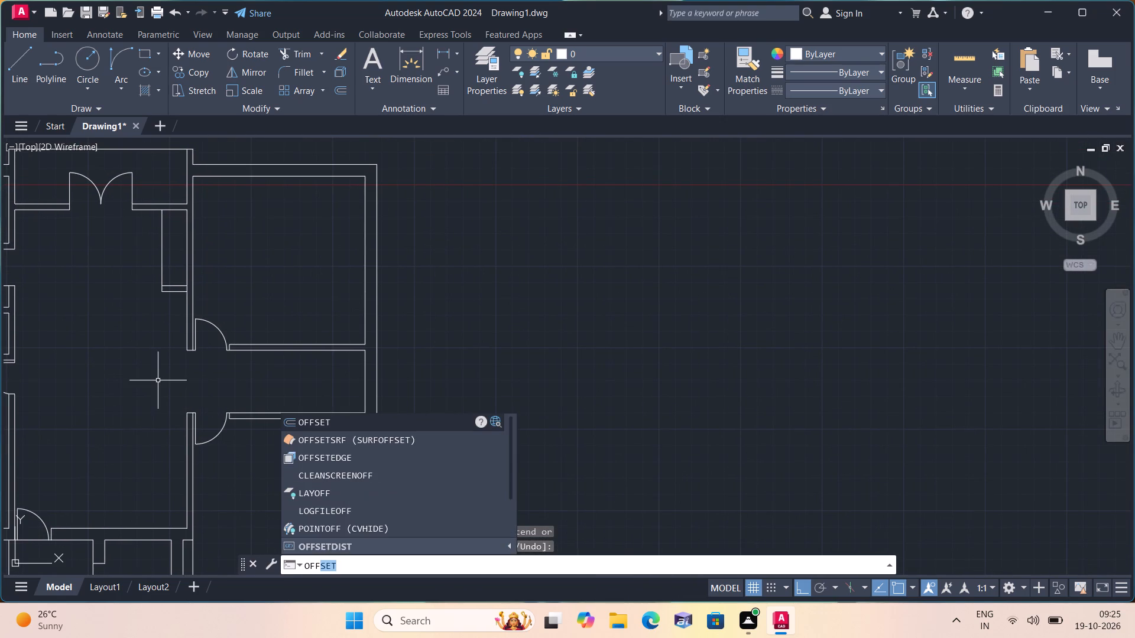
pyautogui.press('space')
pyautogui.write('7\'3"')
pyautogui.press('space')
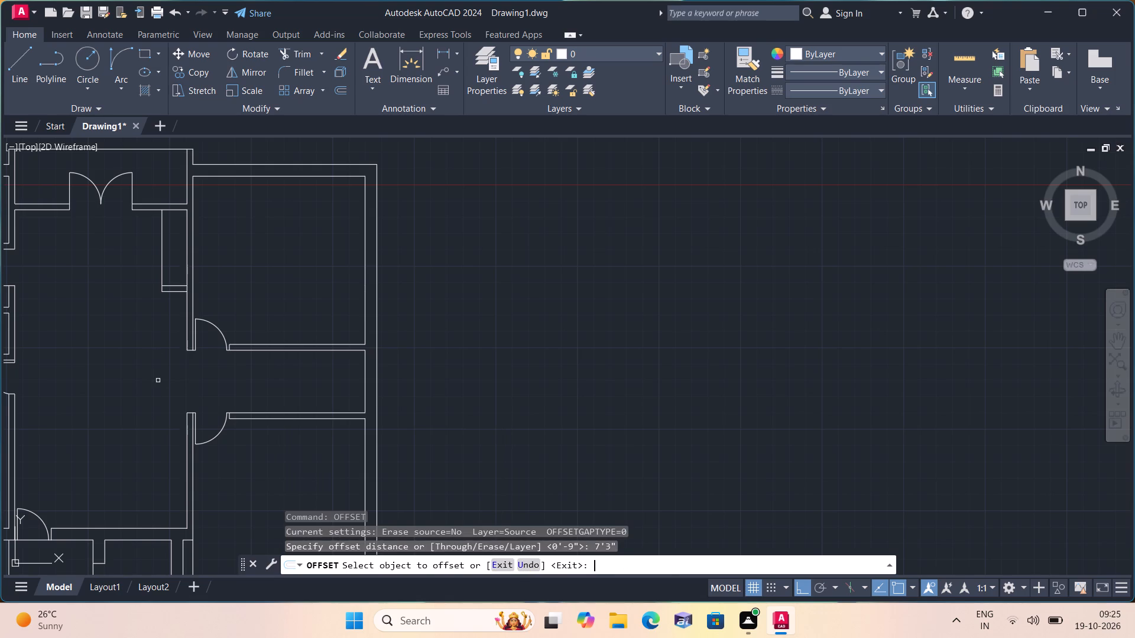
pyautogui.click(365, 395)
pyautogui.click(208, 385)
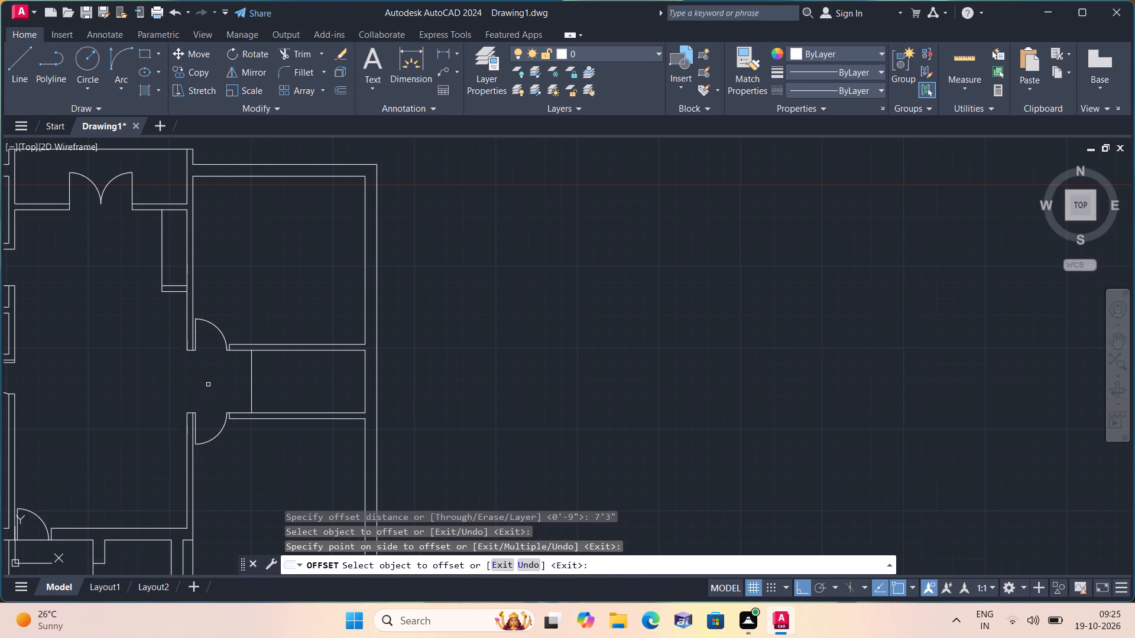
pyautogui.press('space')
# Offset the new cross line in the passage by 4.5" toward the doors to give the cross wall its thickness.
pyautogui.press('space')
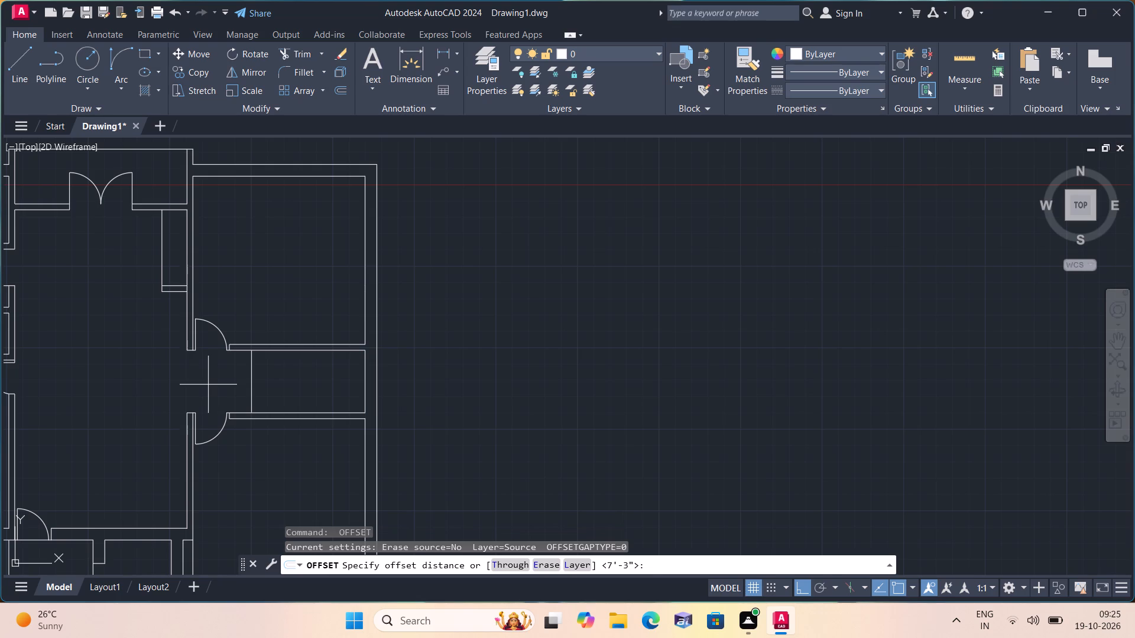
pyautogui.write('4.')
pyautogui.write('5"')
pyautogui.press('space')
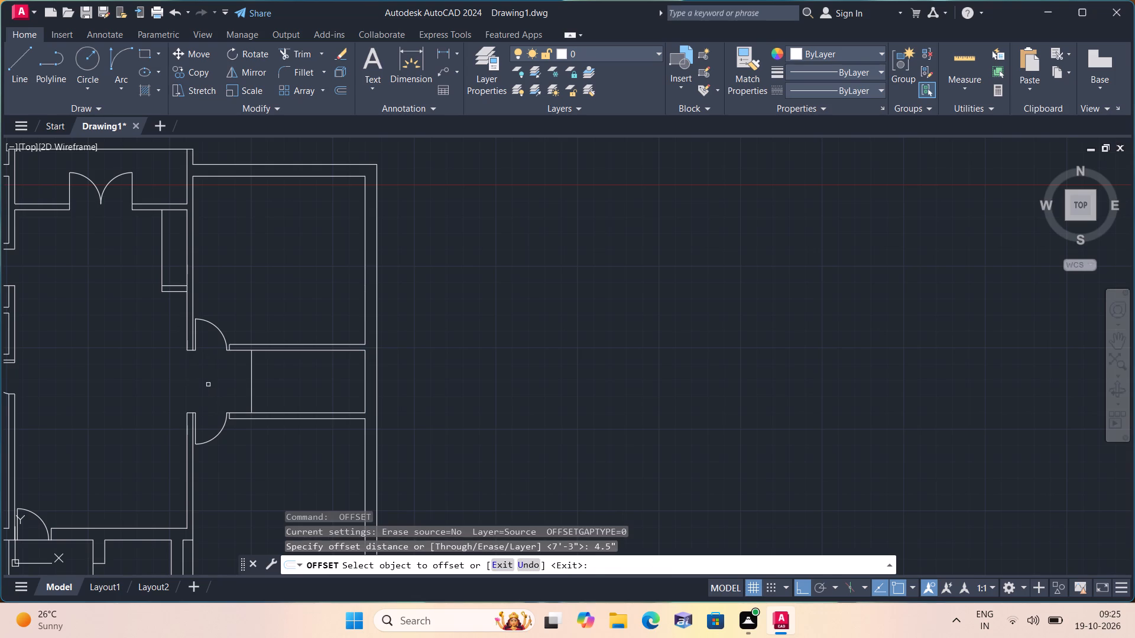
pyautogui.click(254, 395)
pyautogui.click(254, 395)
pyautogui.click(254, 395)
pyautogui.click(252, 392)
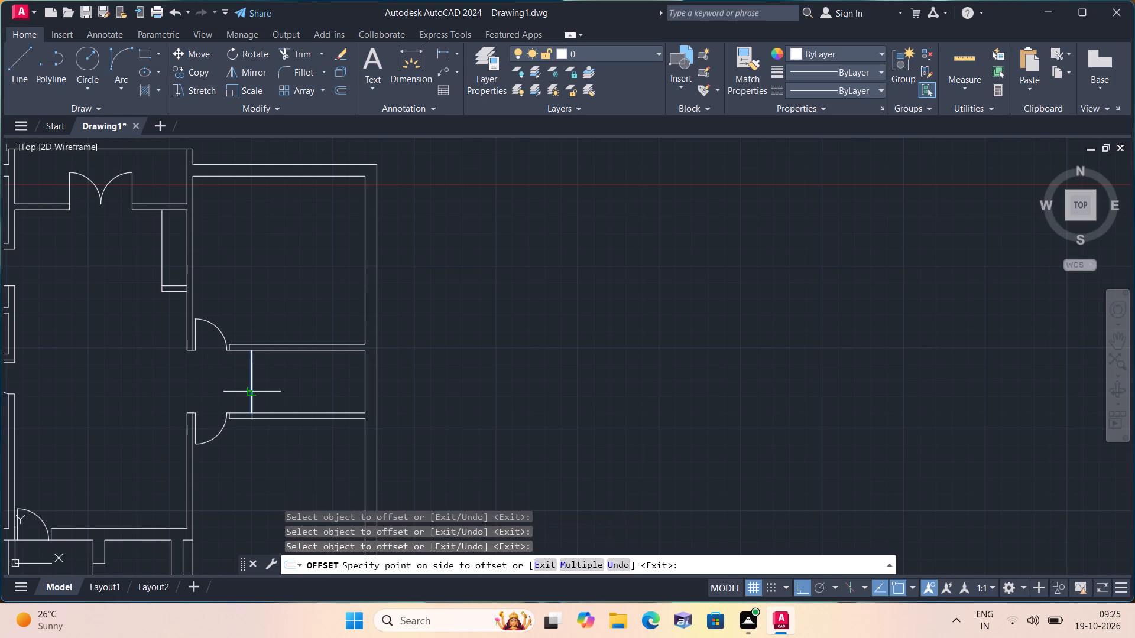
pyautogui.click(234, 389)
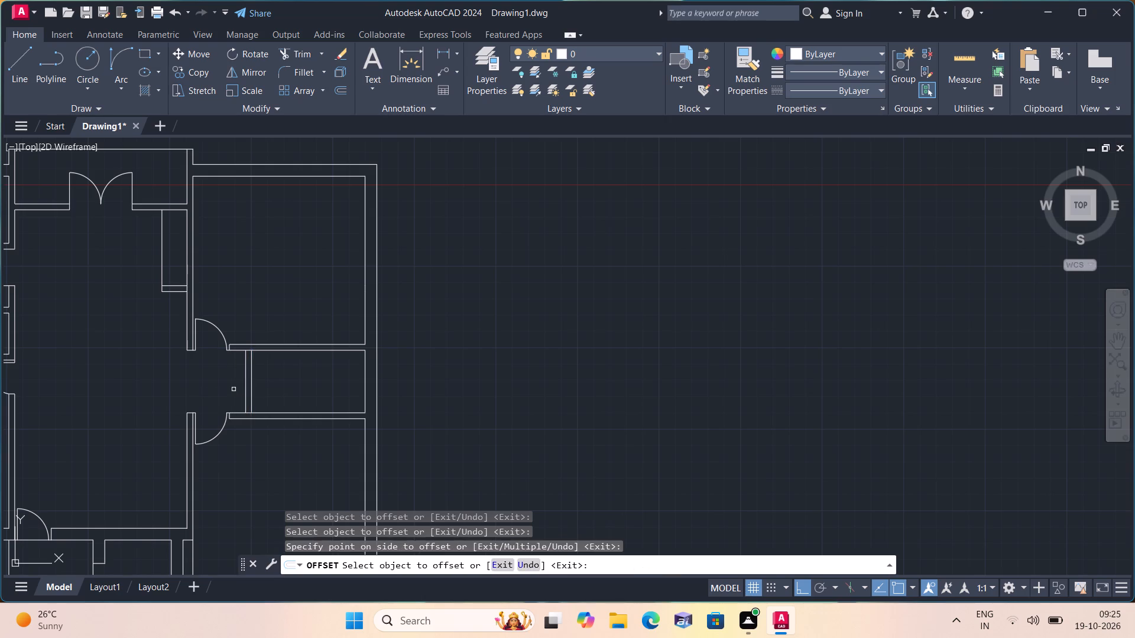
pyautogui.scroll(1, 233, 389)
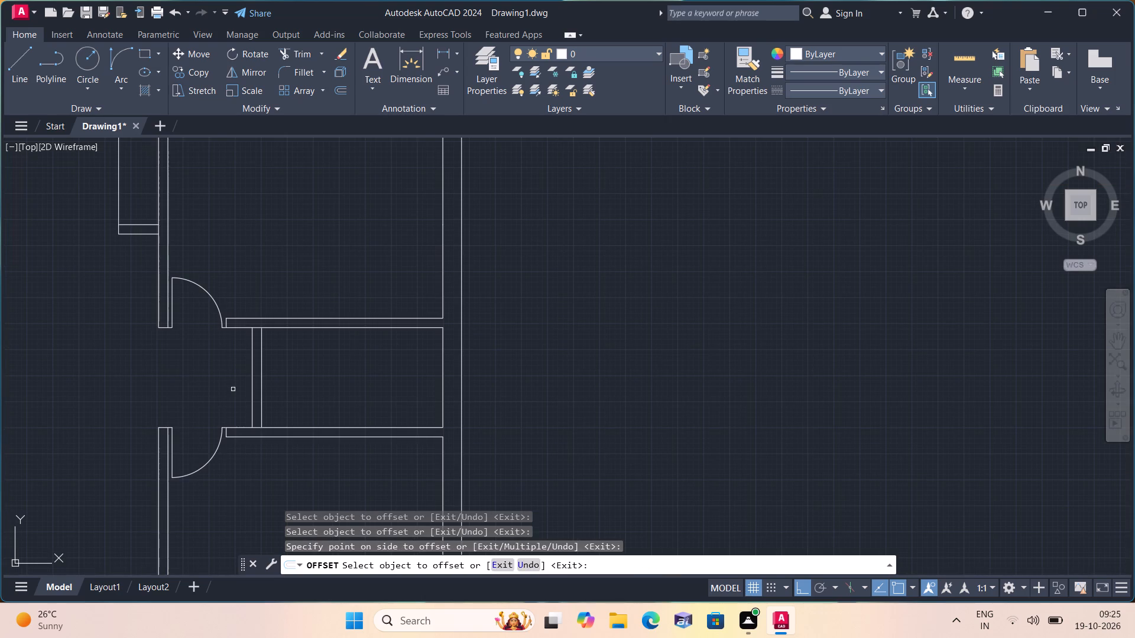
pyautogui.press('space')
# Mark the doorway on the cross wall's near face with 2", 2' and 2" line segments from the upper partition, ending across the wall thickness.
pyautogui.write('l')
pyautogui.press('space')
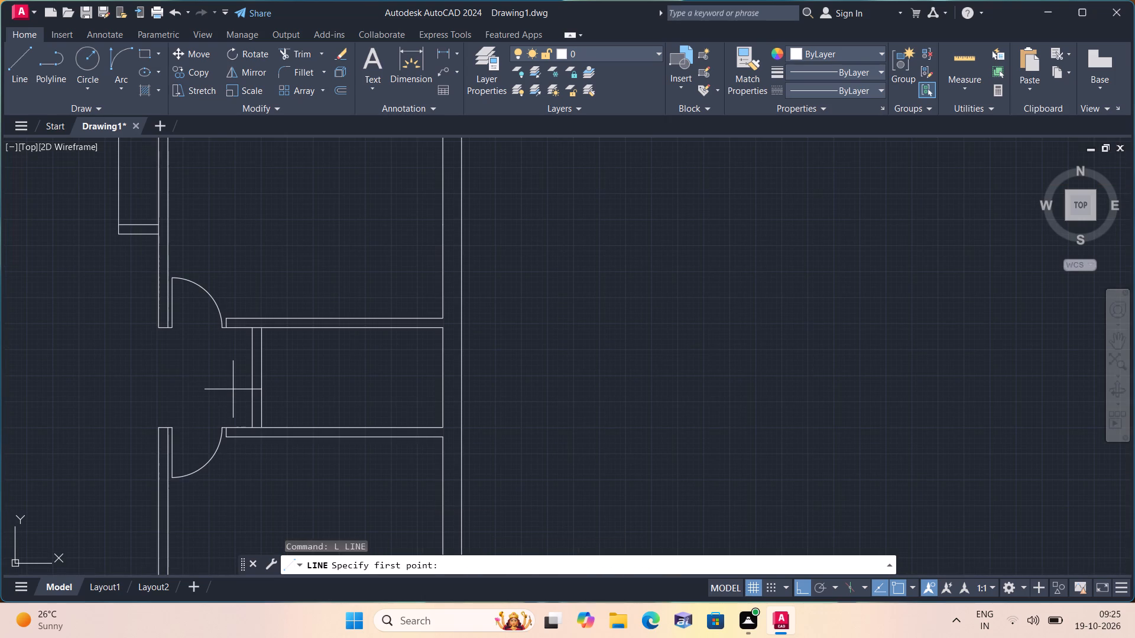
pyautogui.scroll(2, 239, 343)
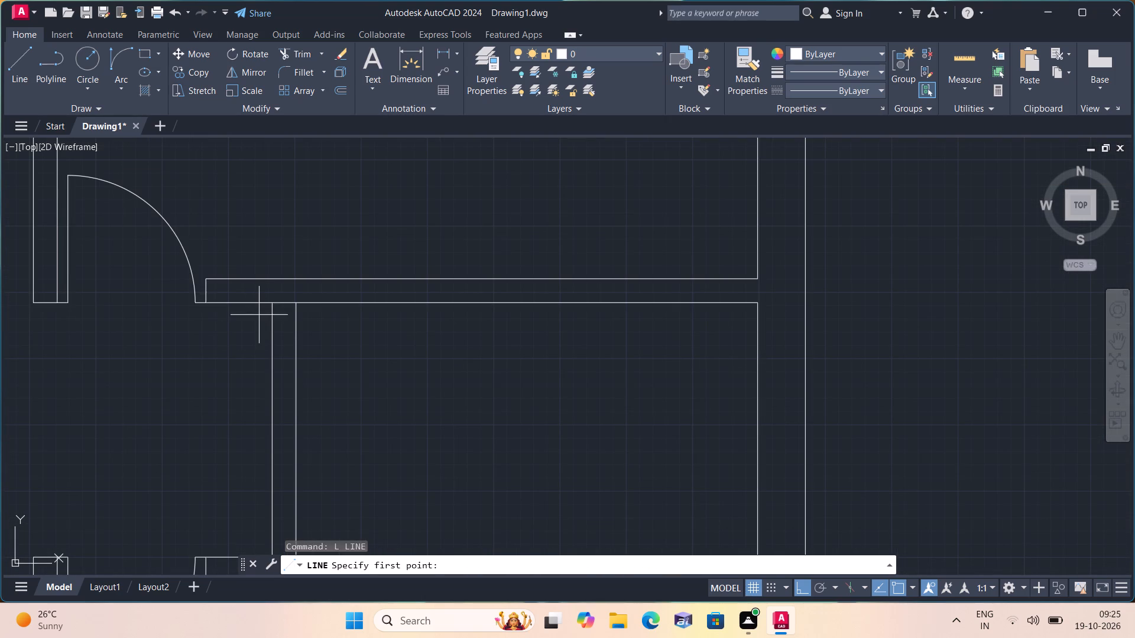
pyautogui.scroll(1, 270, 304)
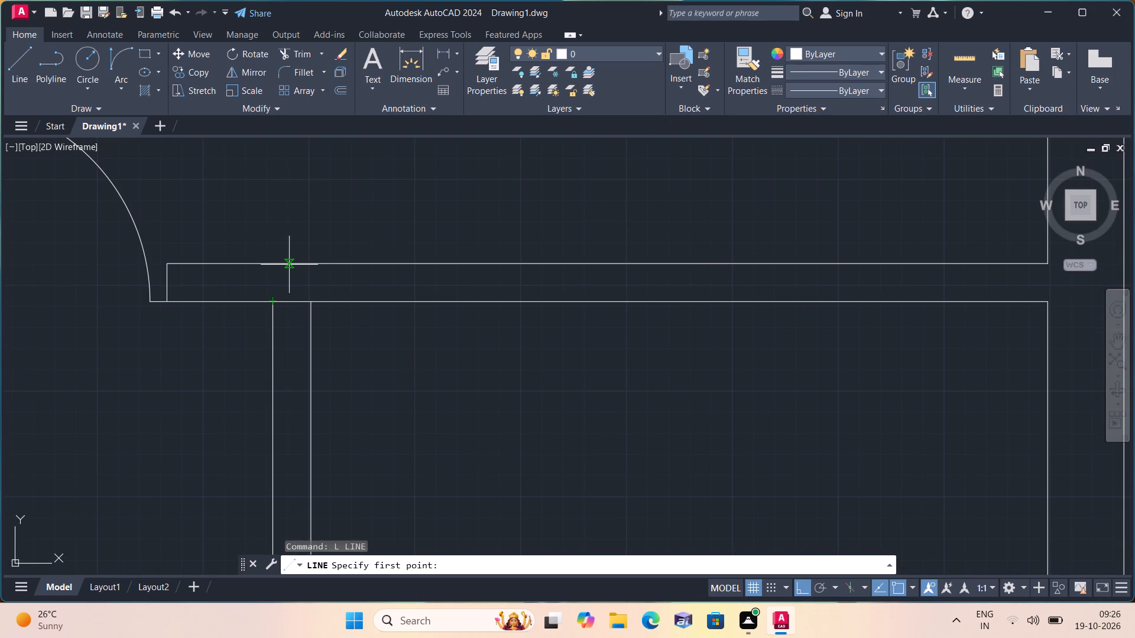
pyautogui.click(276, 301)
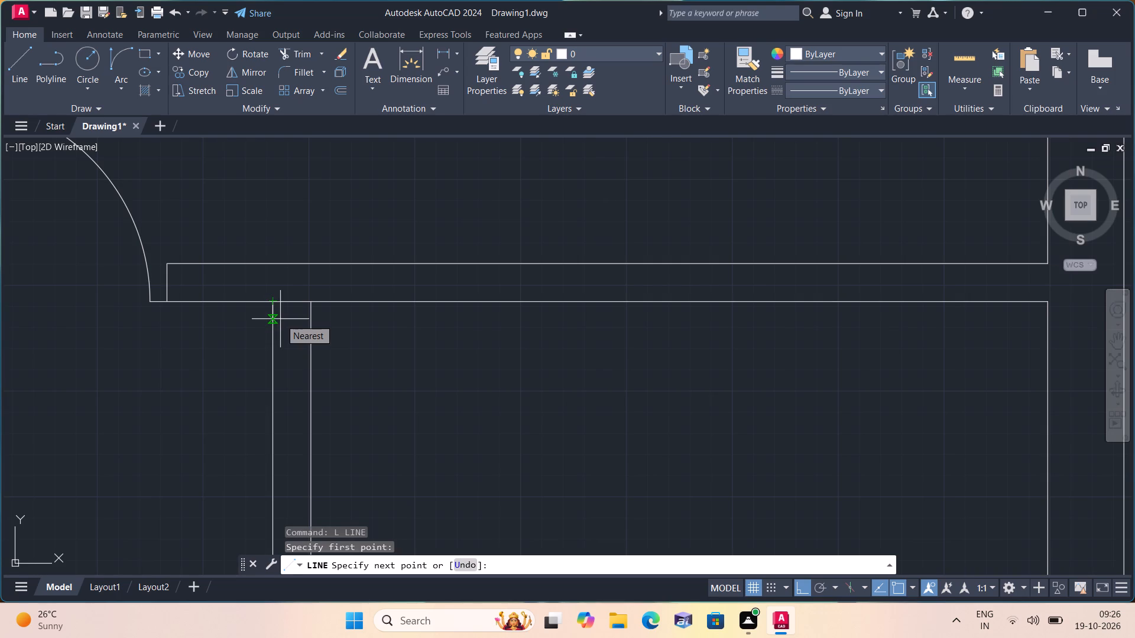
pyautogui.write('2"')
pyautogui.press('space')
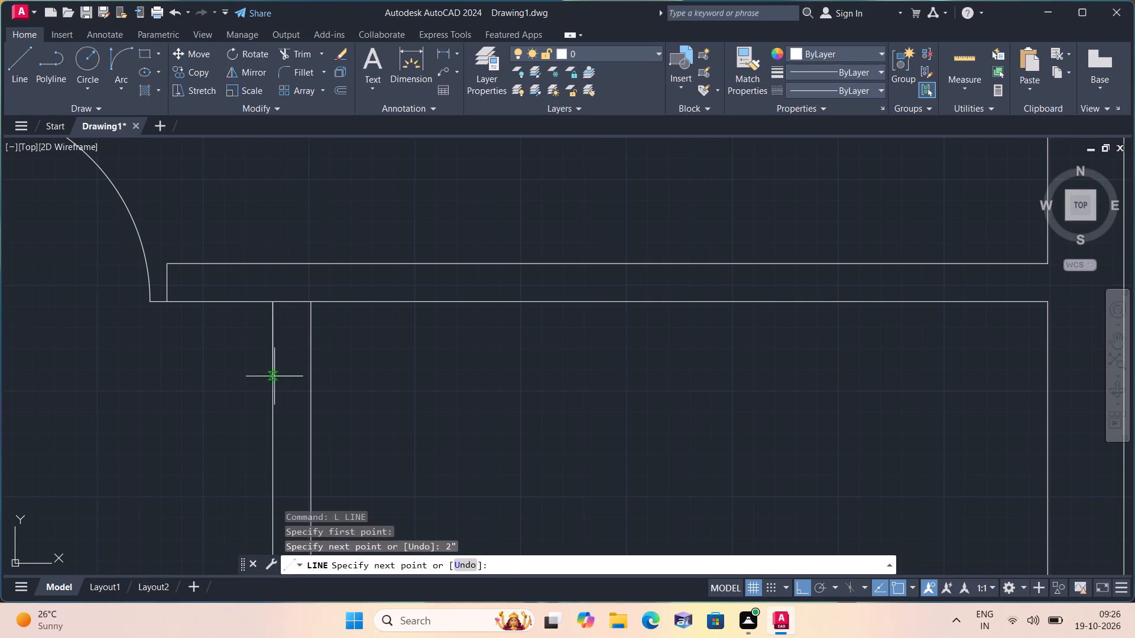
pyautogui.moveTo(267, 405); pyautogui.dragTo(247, 318, button='middle')
pyautogui.scroll(-1, 263, 394)
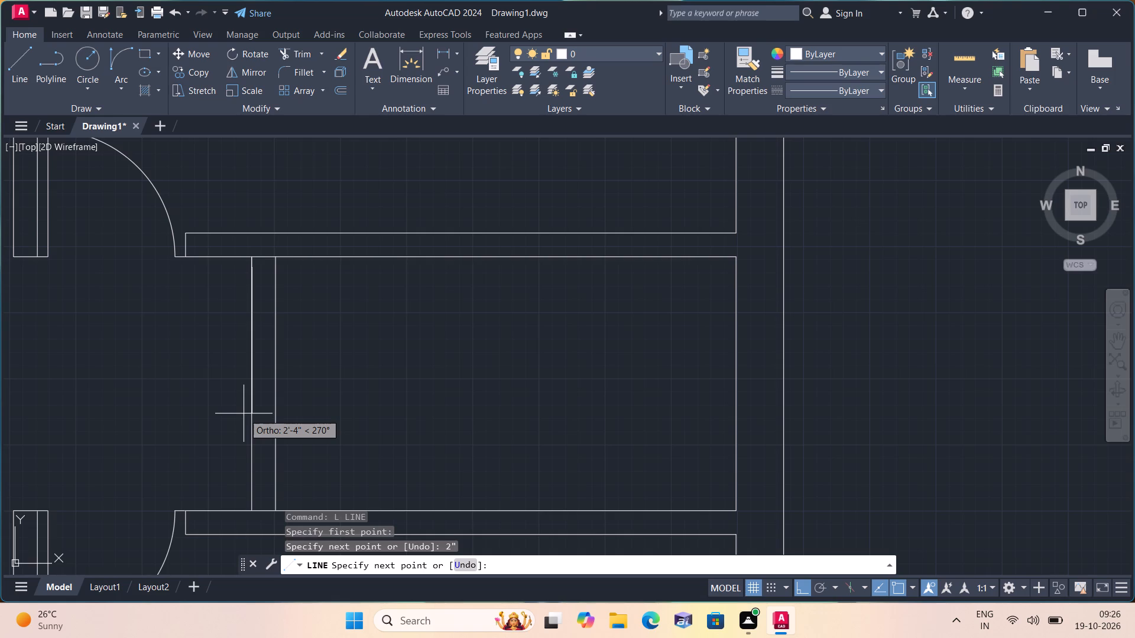
pyautogui.write("2'")
pyautogui.press('space')
pyautogui.scroll(3, 244, 414)
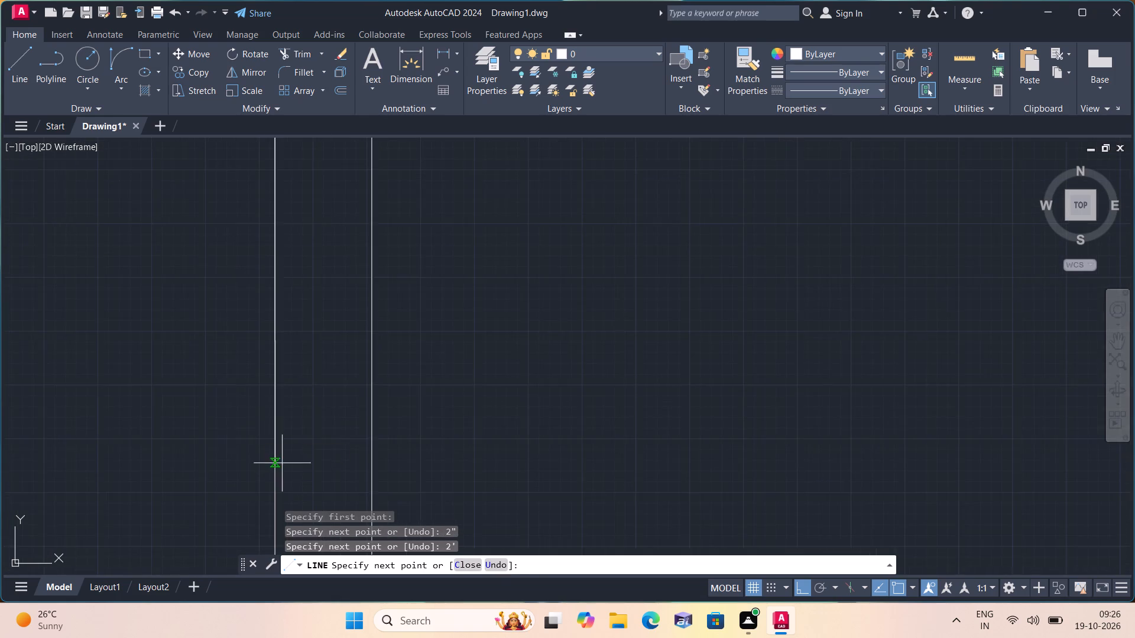
pyautogui.scroll(-2, 284, 465)
pyautogui.moveTo(261, 428); pyautogui.dragTo(231, 334, button='middle')
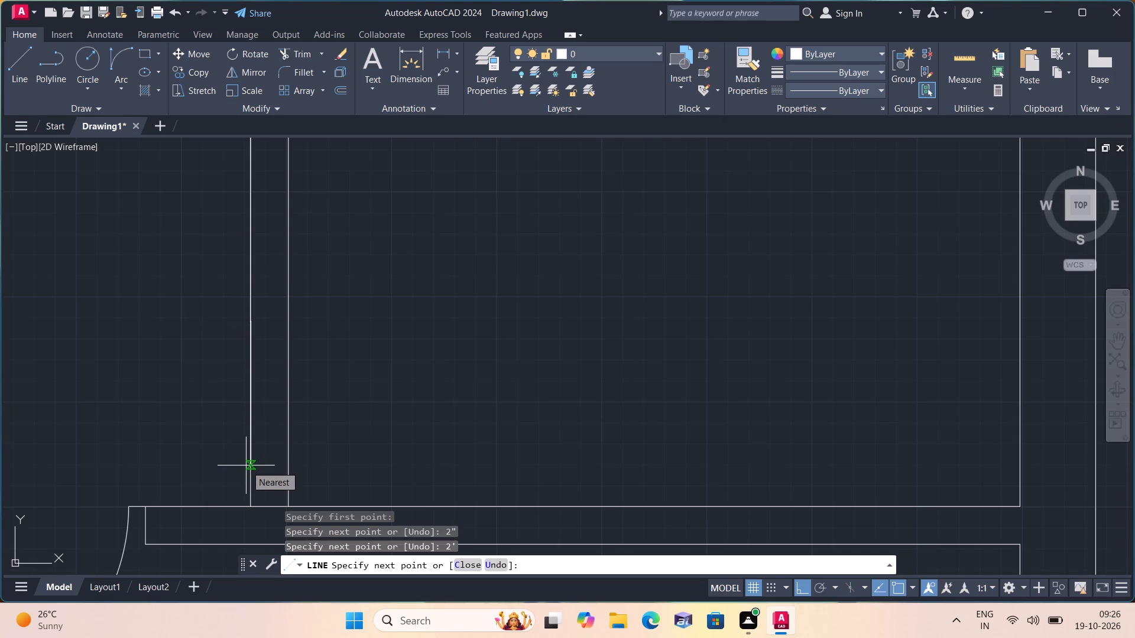
pyautogui.press('2')
pyautogui.write('"')
pyautogui.press('space')
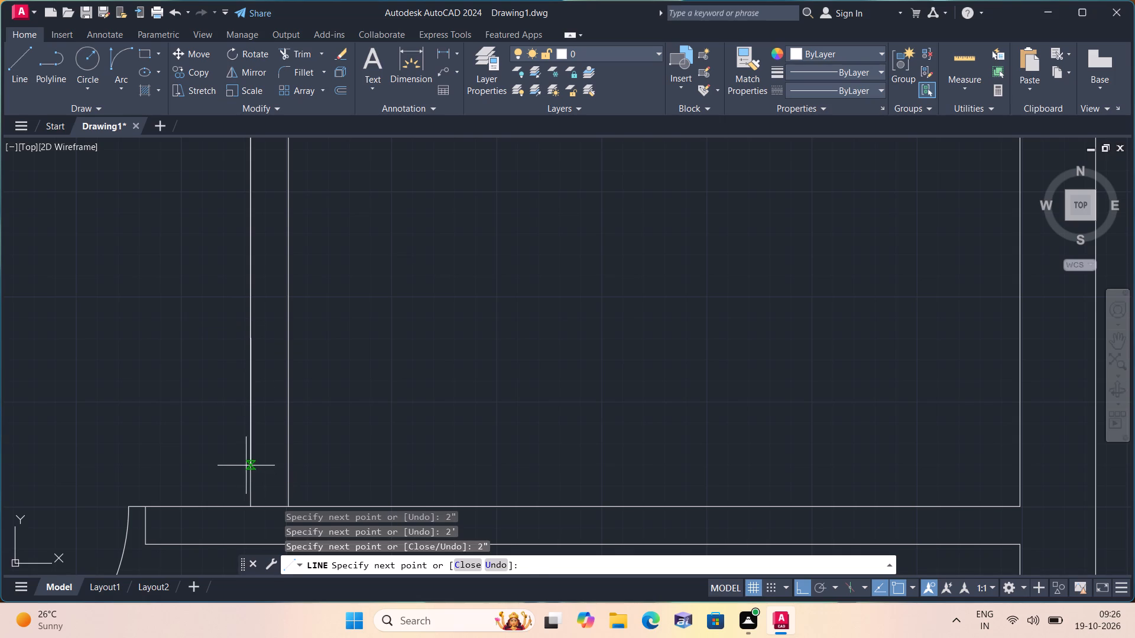
pyautogui.click(286, 339)
pyautogui.press('space')
# Draw a 2' horizontal door leaf line into the closed passage, starting at the upper 2" mark on the cross wall.
pyautogui.scroll(-2, 286, 339)
pyautogui.moveTo(339, 287); pyautogui.dragTo(359, 351, button='middle')
pyautogui.scroll(-1, 343, 330)
pyautogui.press('space')
pyautogui.scroll(2, 303, 322)
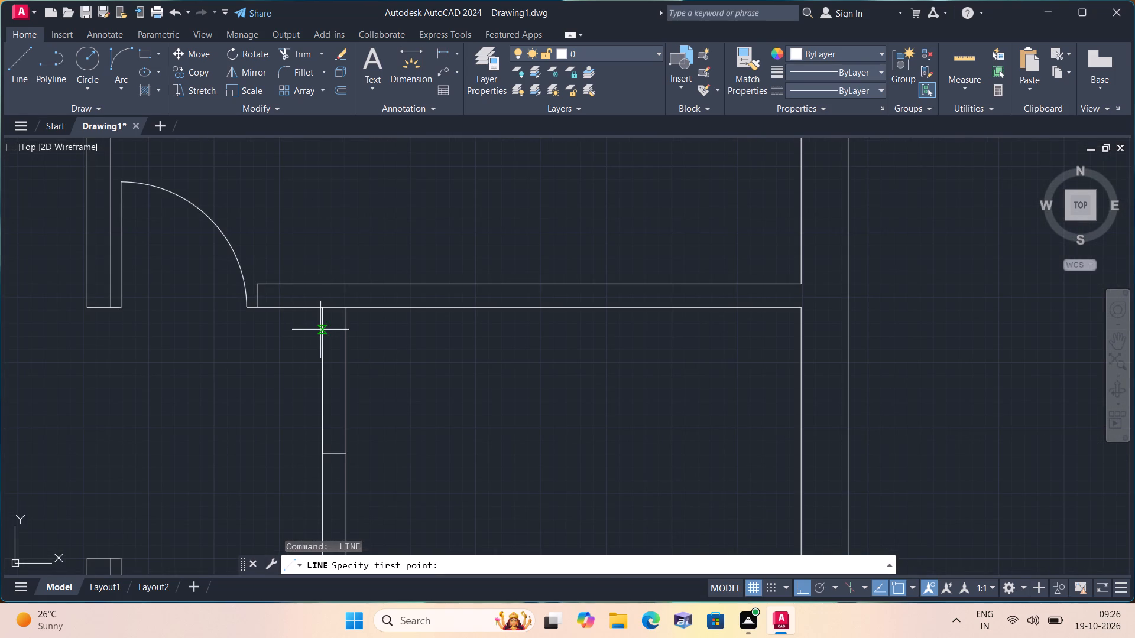
pyautogui.click(320, 319)
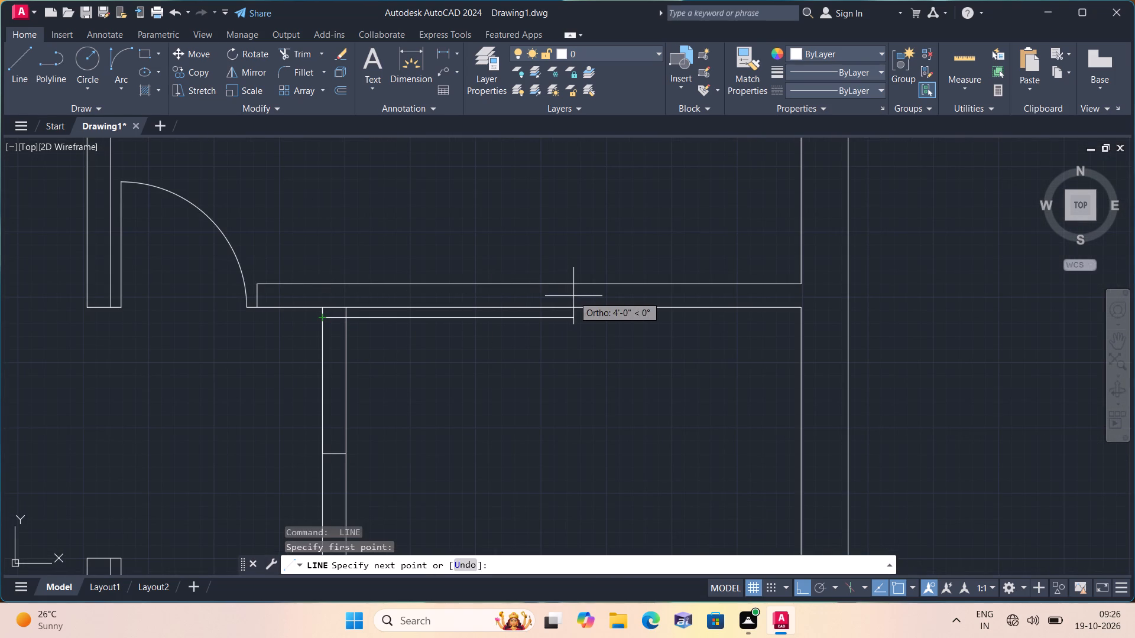
pyautogui.write("2'")
pyautogui.press('space')
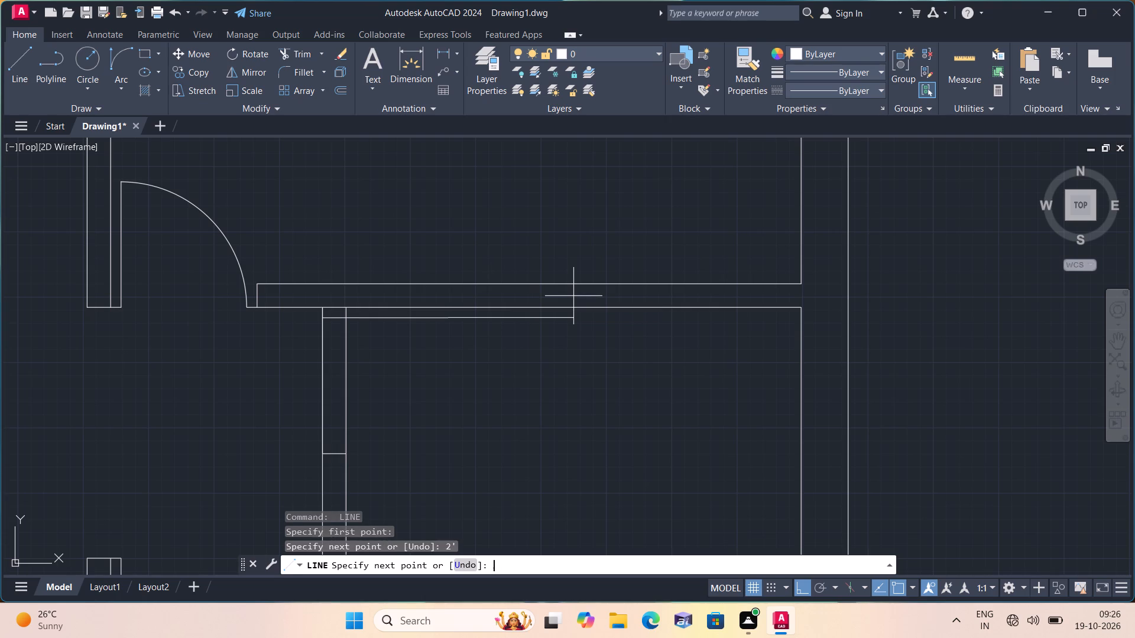
pyautogui.press('Escape')
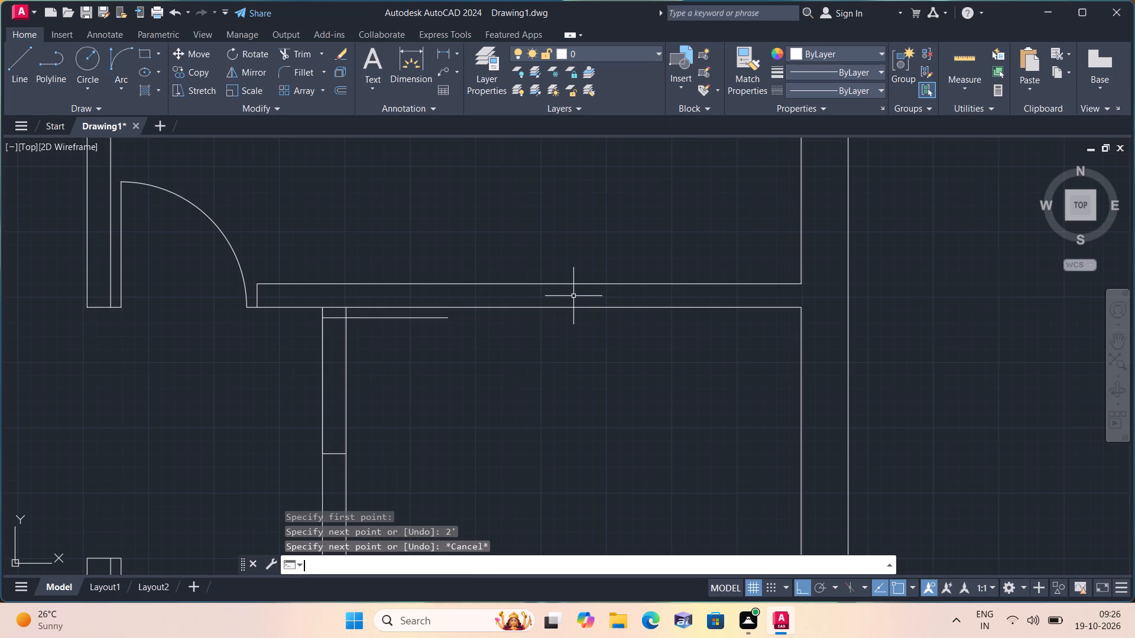
# Draw the door swing with a Start, End, Direction arc from the leaf's free end to the lower end of the 2' segment.
pyautogui.click(115, 89)
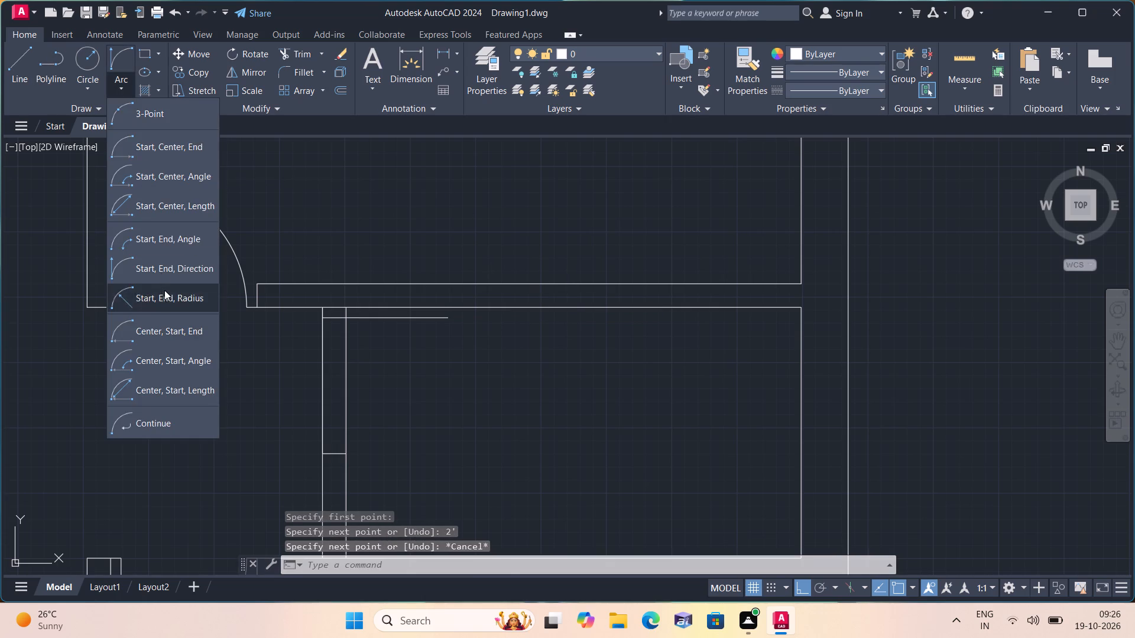
pyautogui.click(168, 261)
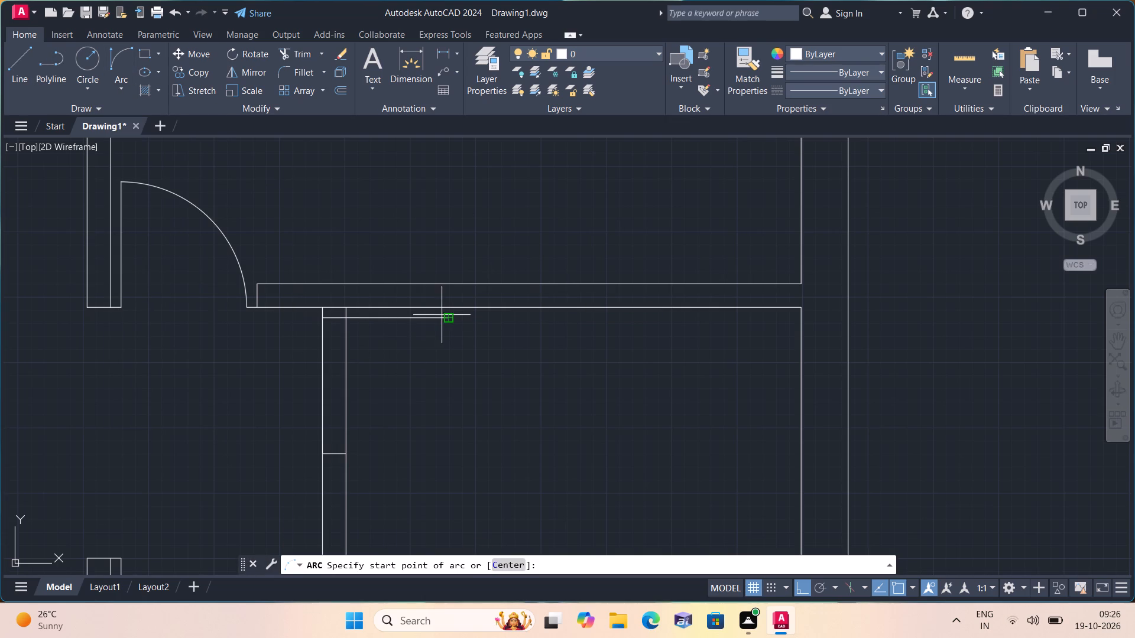
pyautogui.click(446, 320)
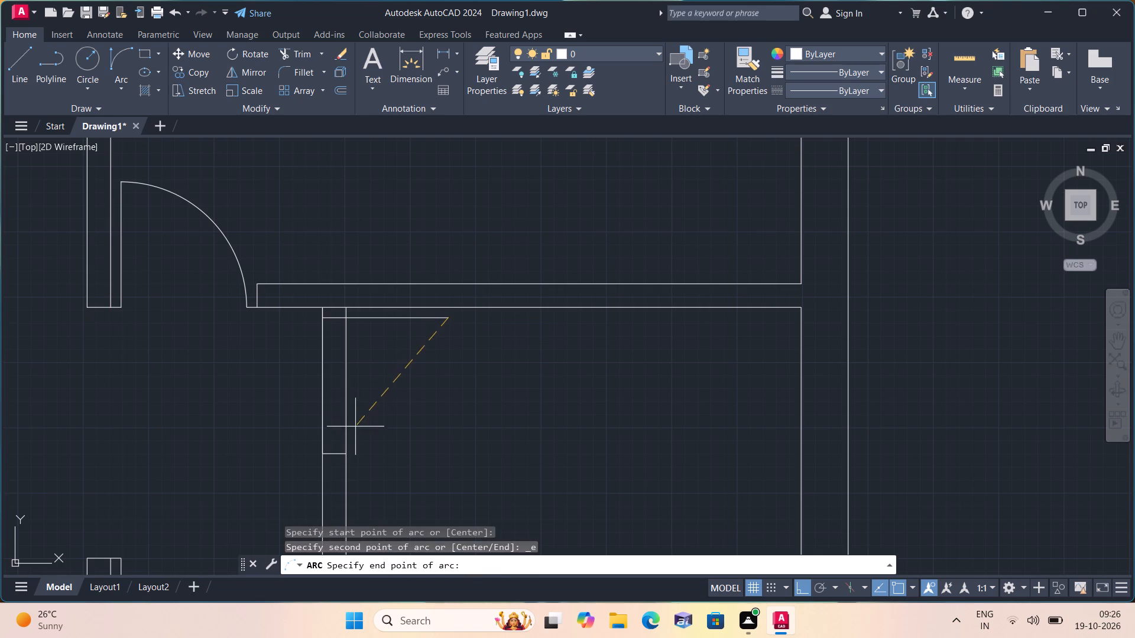
pyautogui.click(324, 441)
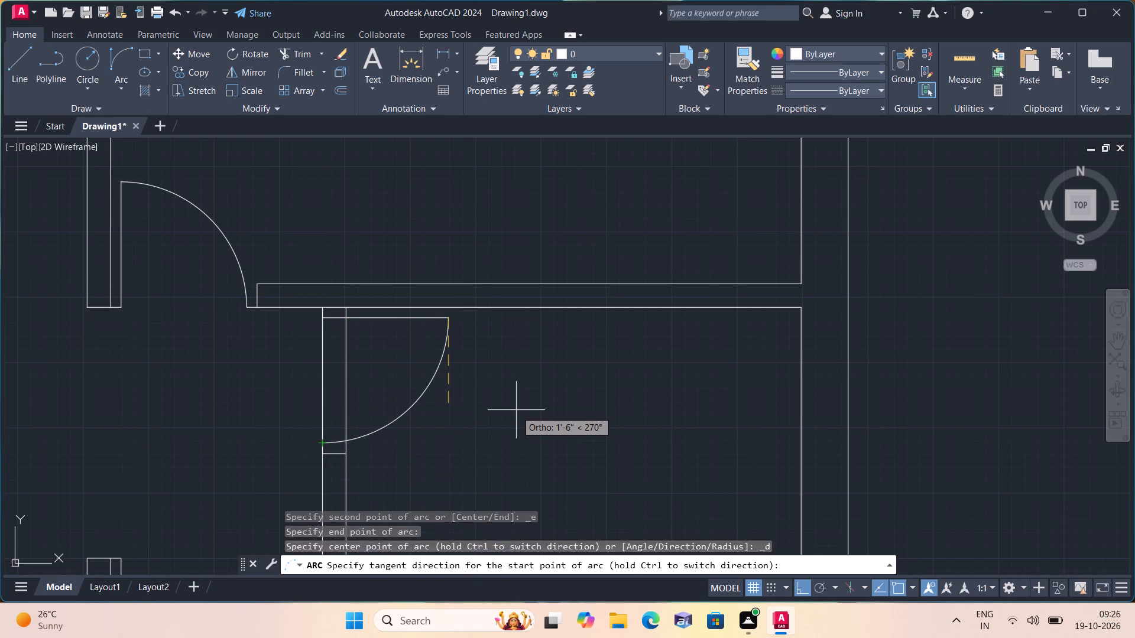
pyautogui.click(516, 410)
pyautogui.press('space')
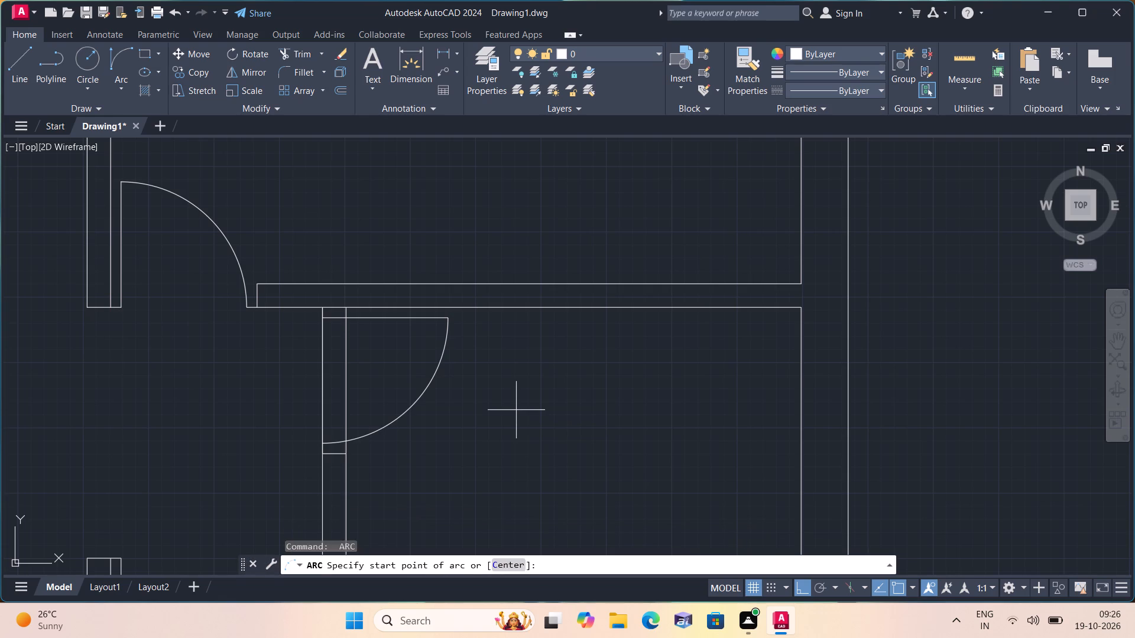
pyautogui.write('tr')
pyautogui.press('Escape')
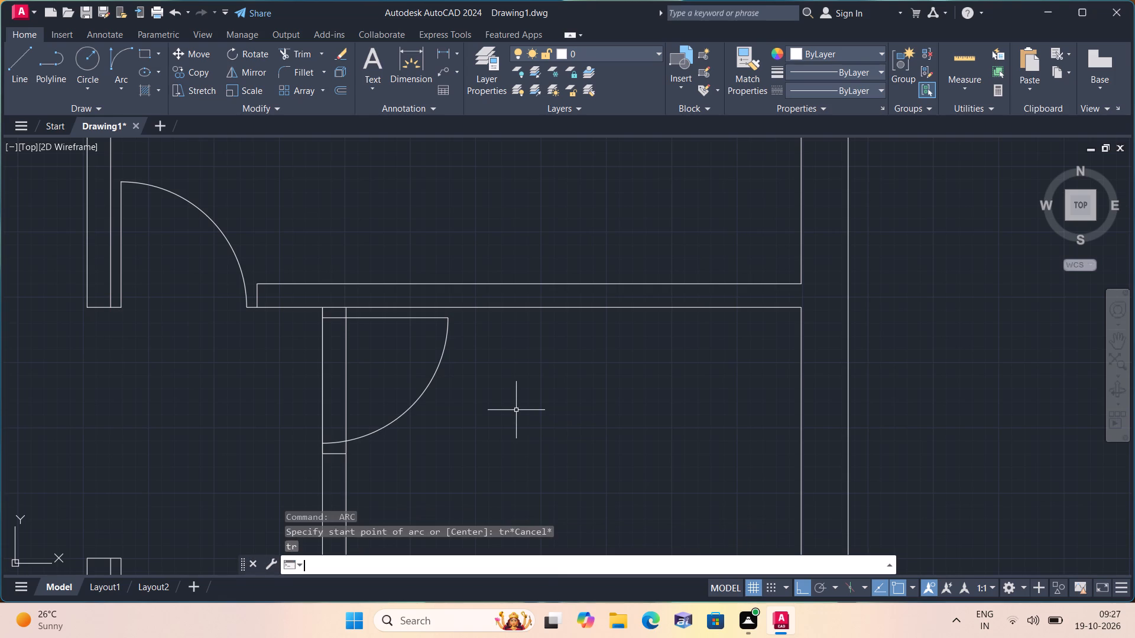
# Trim both cross wall faces between the leaf line and the swing arc to open the doorway.
pyautogui.write('trim')
pyautogui.press('space')
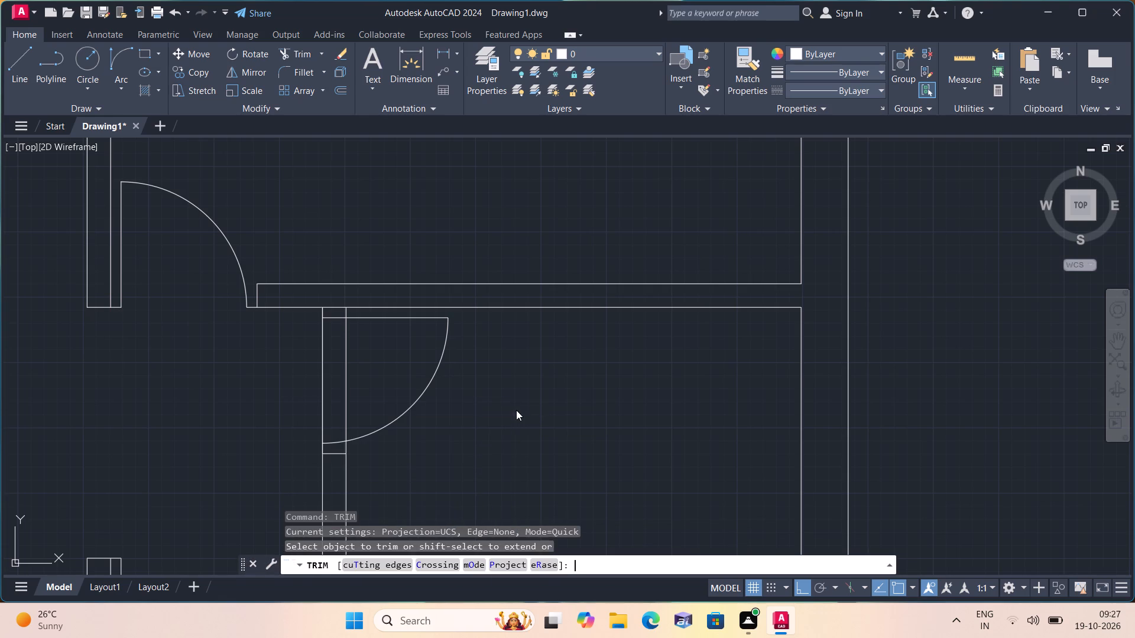
pyautogui.click(360, 376)
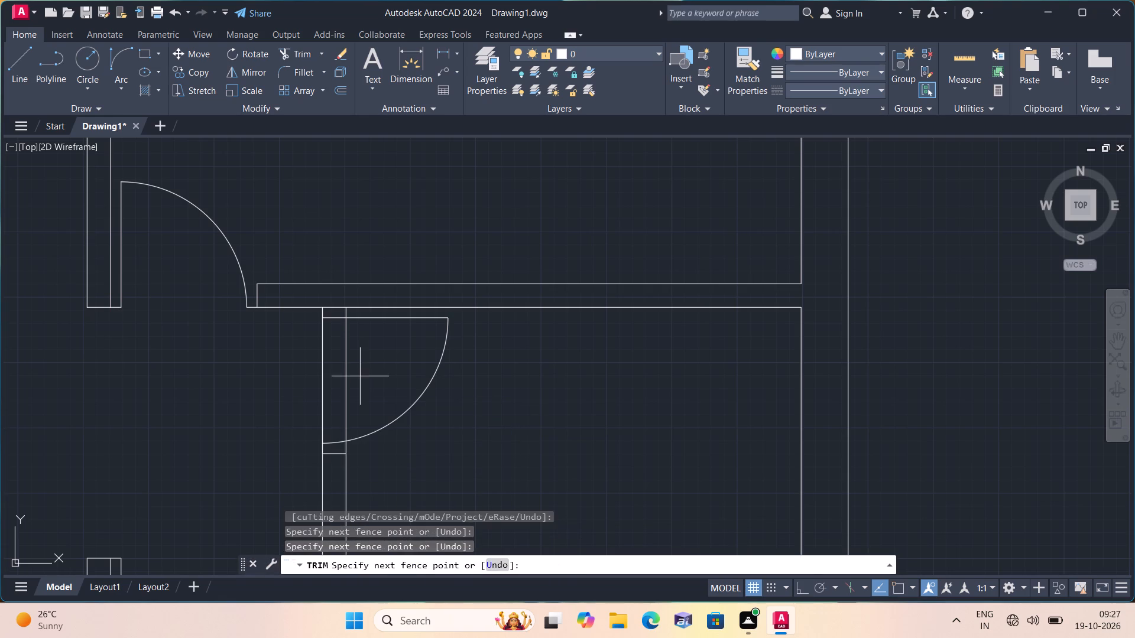
pyautogui.click(281, 351)
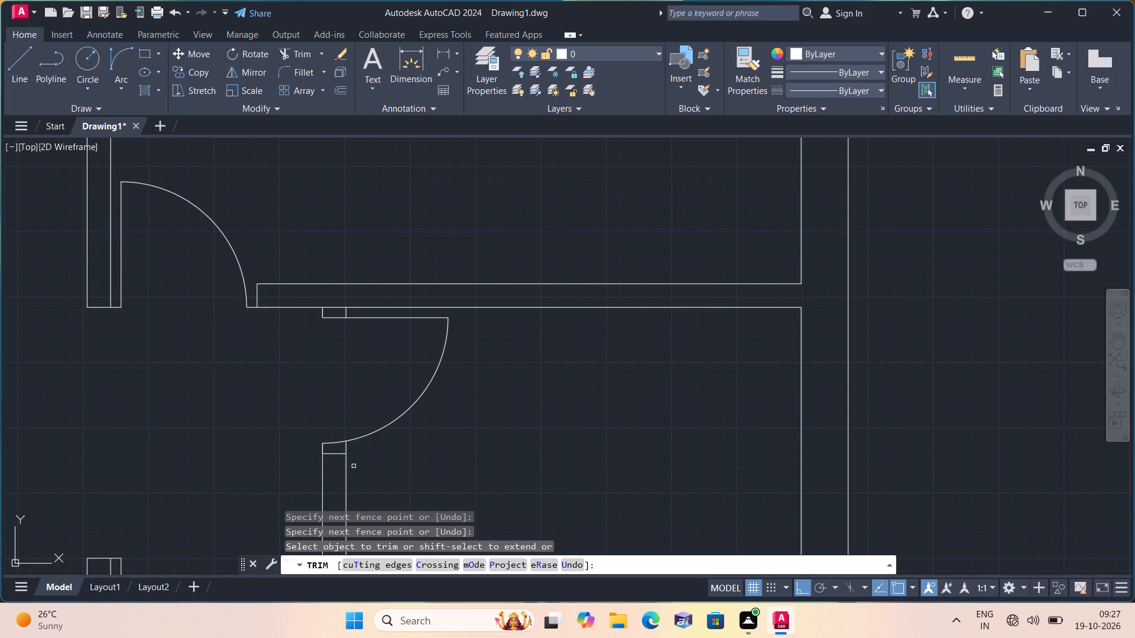
# Trim the short wall-face pieces between the swing arc and the end line of the cross wall.
pyautogui.scroll(3, 335, 455)
pyautogui.click(353, 429)
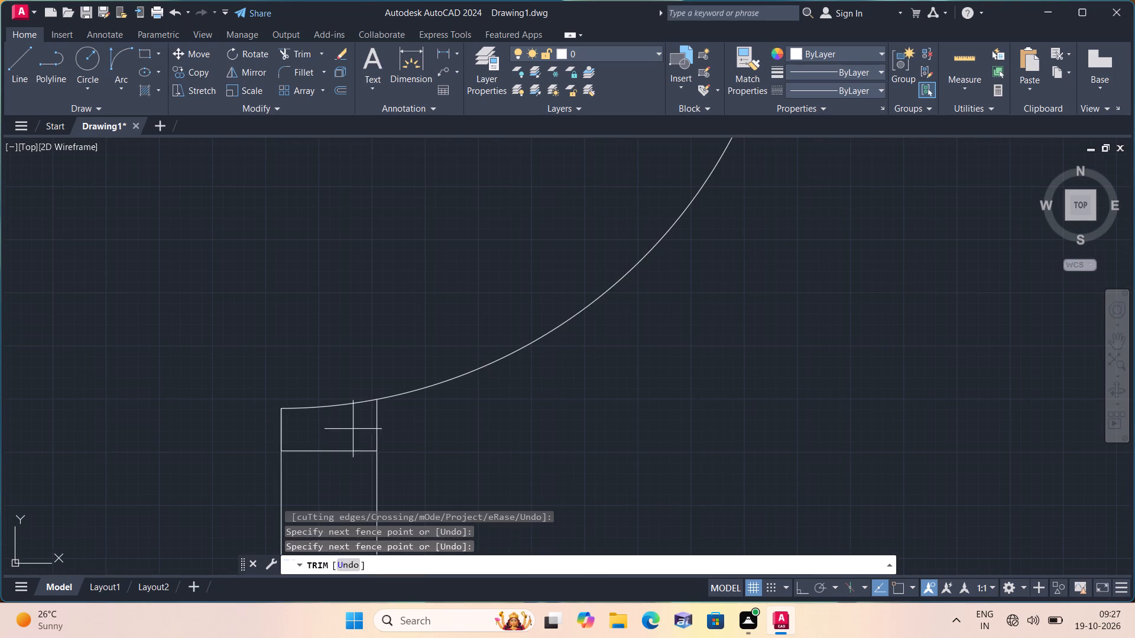
pyautogui.click(442, 417)
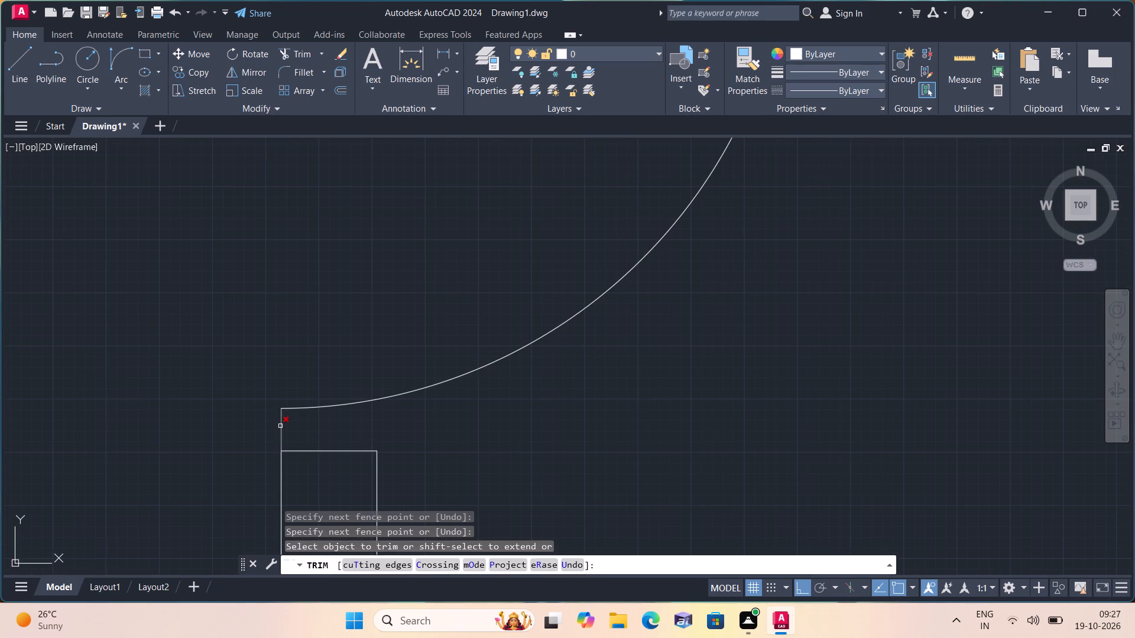
pyautogui.click(280, 426)
# Trim the short wall-face pieces between the leaf line and the upper partition.
pyautogui.scroll(-3, 284, 379)
pyautogui.moveTo(297, 357); pyautogui.dragTo(380, 503, button='middle')
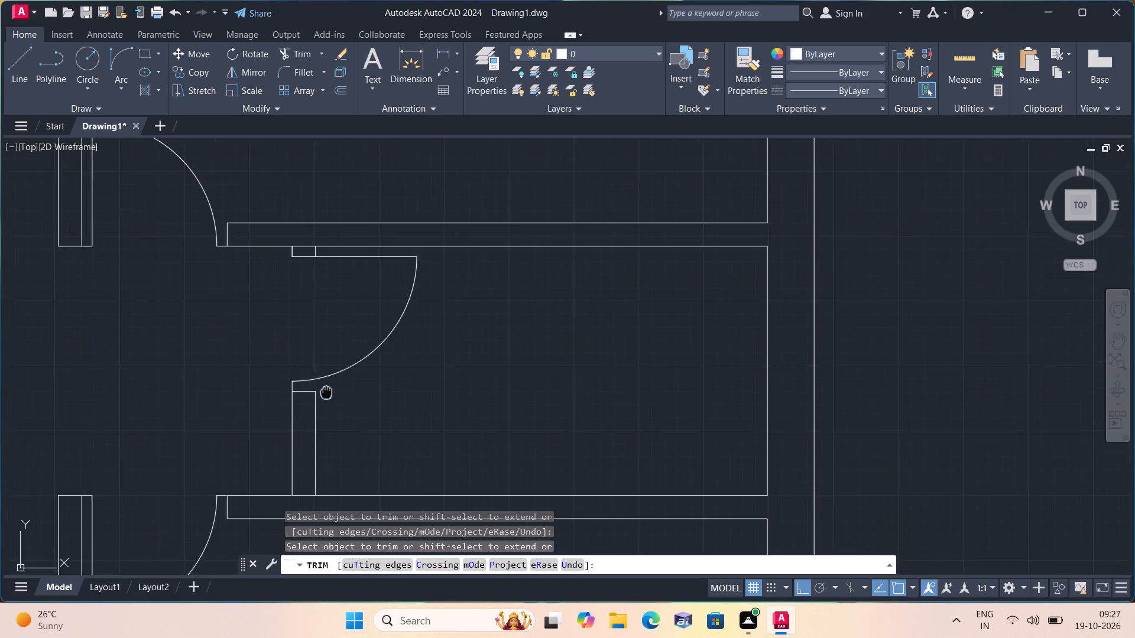
pyautogui.moveTo(380, 503); pyautogui.dragTo(380, 515, button='middle')
pyautogui.scroll(3, 387, 415)
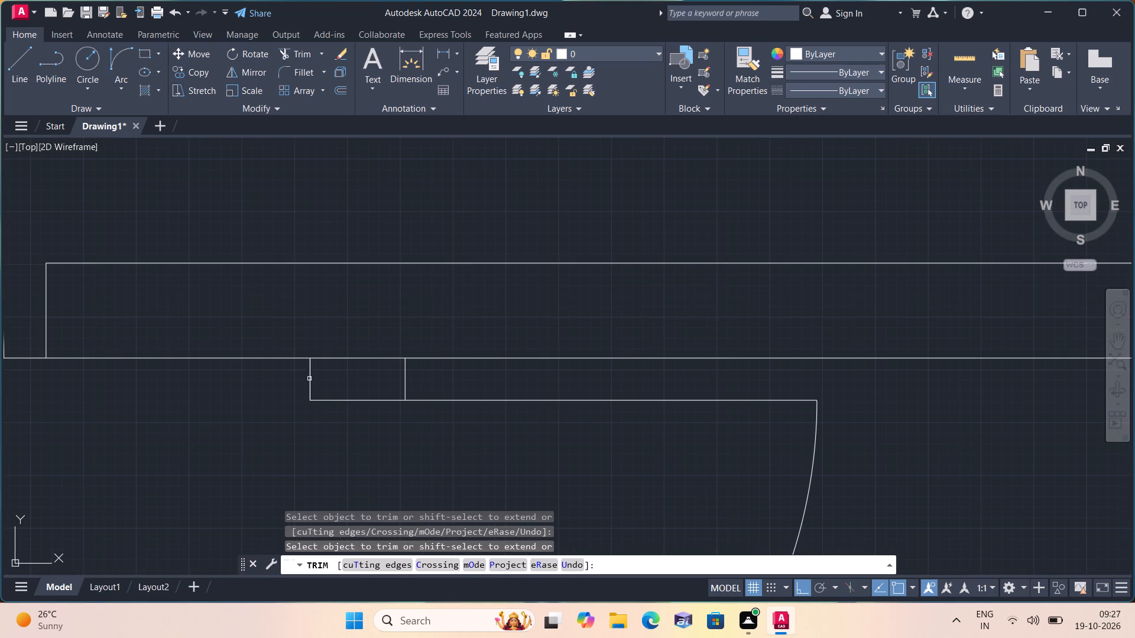
pyautogui.click(311, 379)
pyautogui.click(346, 380)
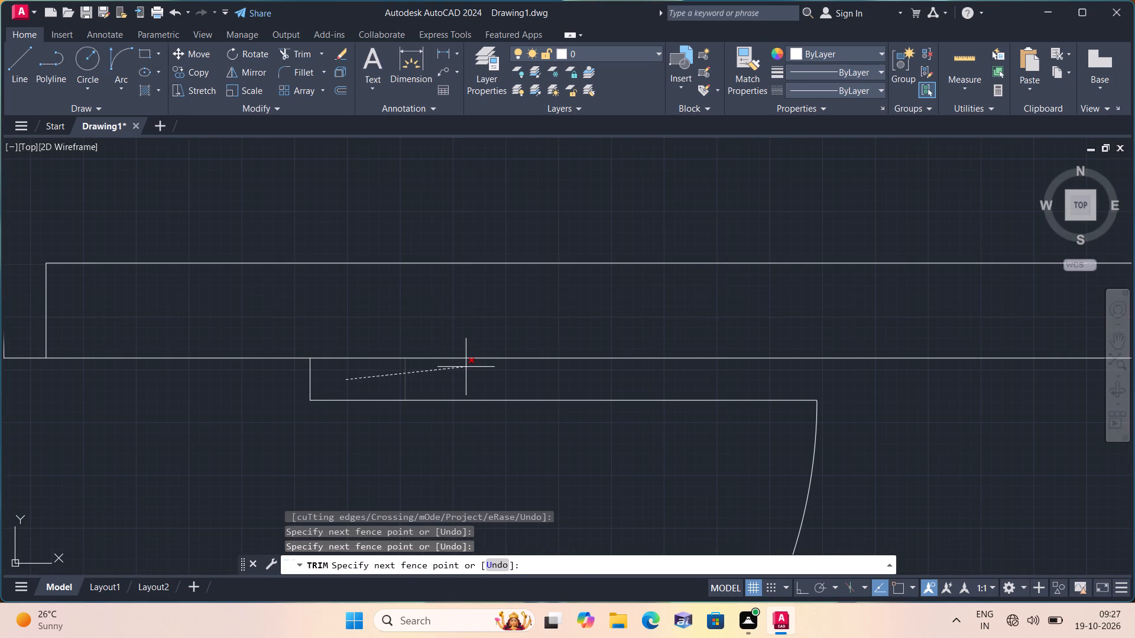
pyautogui.click(466, 367)
pyautogui.scroll(-5, 466, 366)
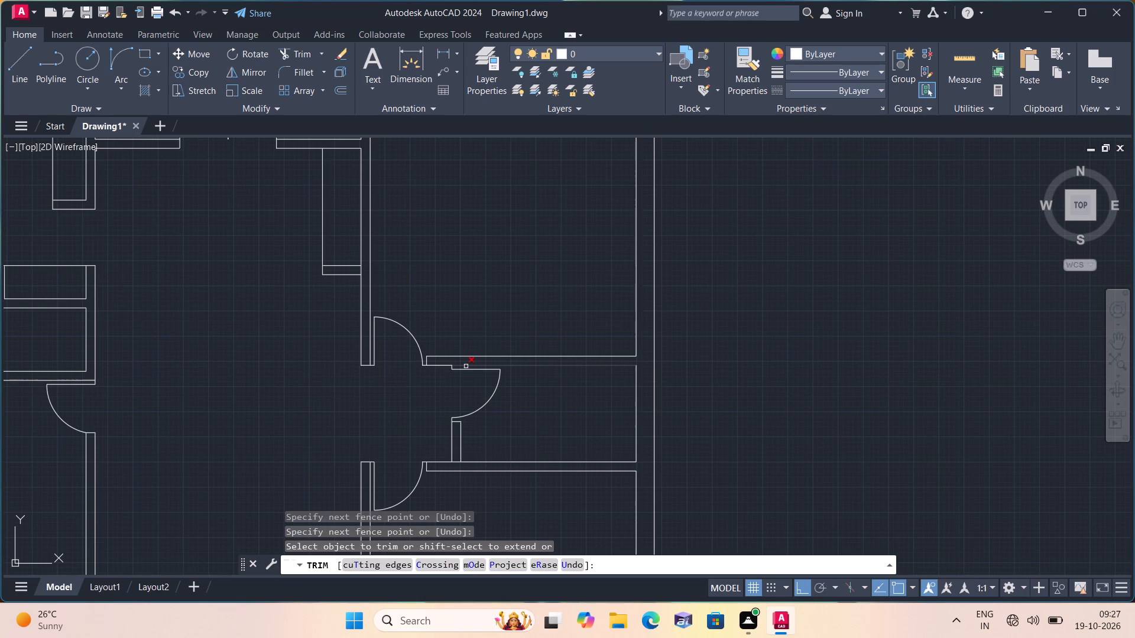
pyautogui.scroll(-1, 393, 404)
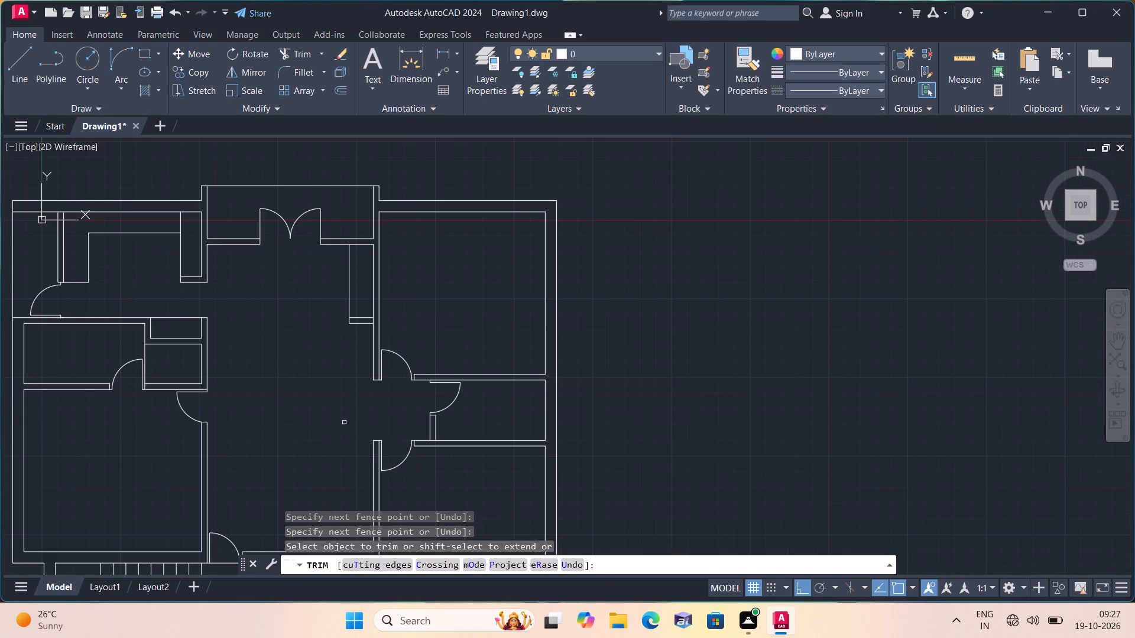
pyautogui.moveTo(343, 420); pyautogui.dragTo(349, 388, button='middle')
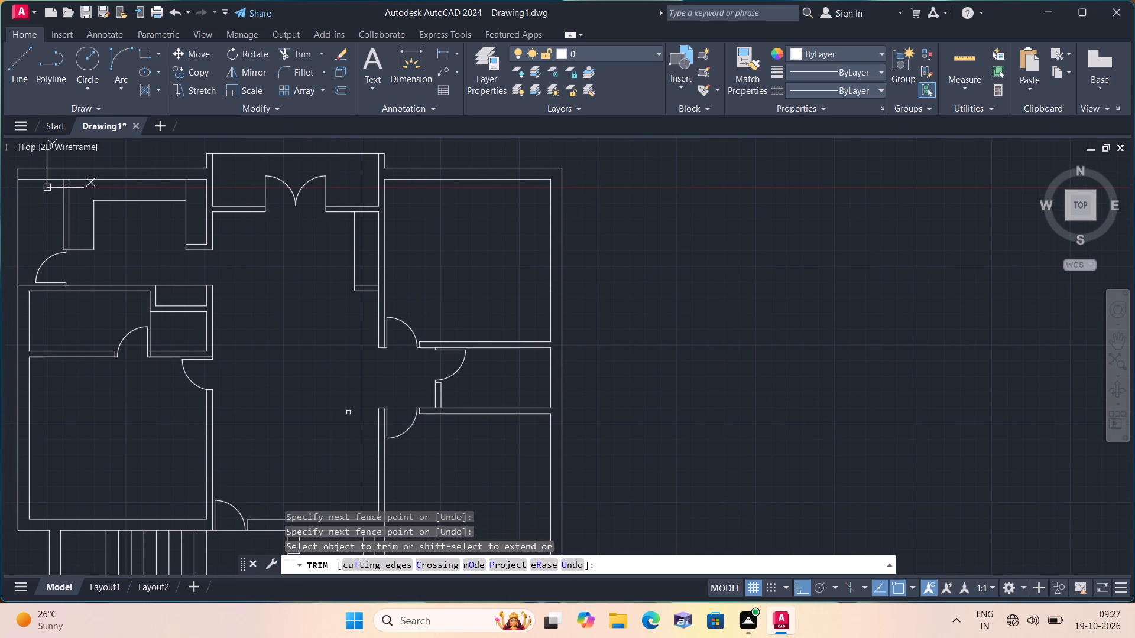
pyautogui.press('space')
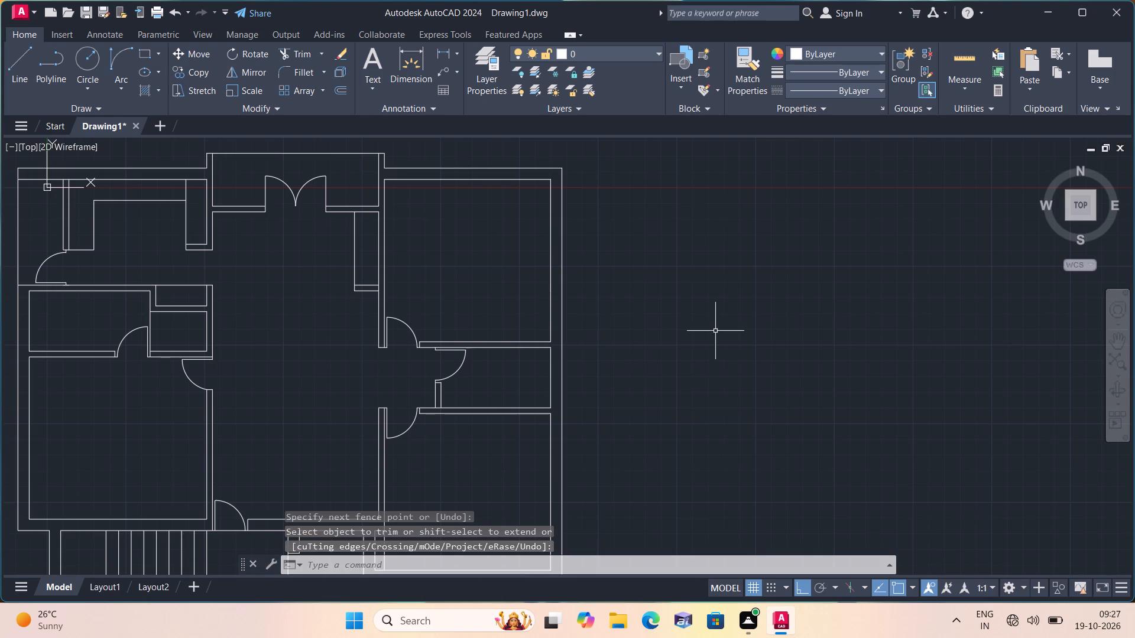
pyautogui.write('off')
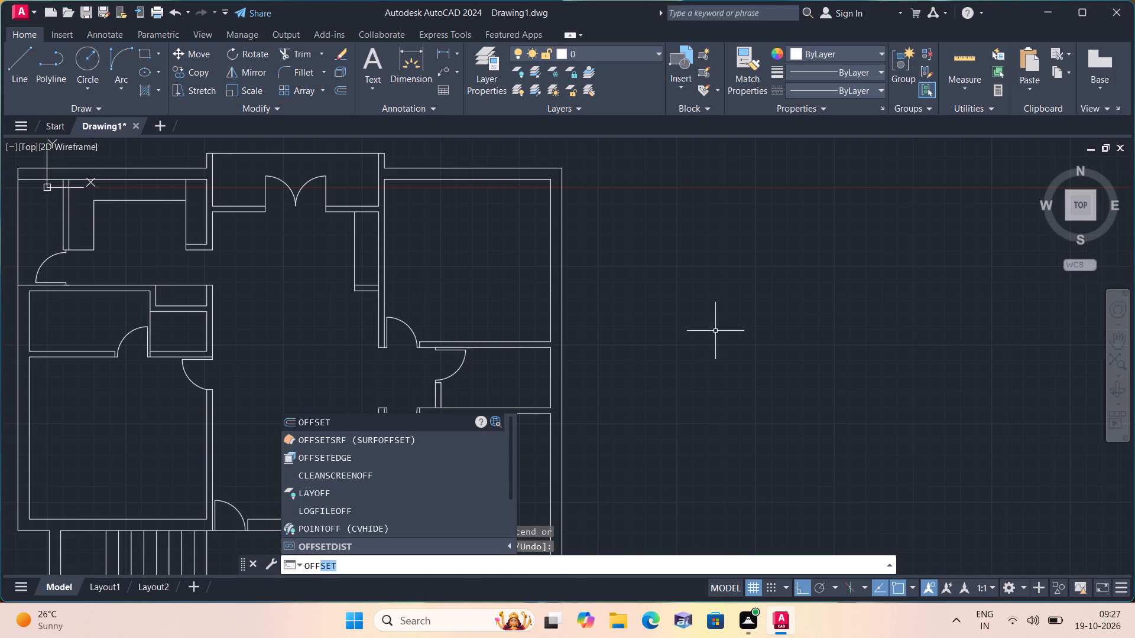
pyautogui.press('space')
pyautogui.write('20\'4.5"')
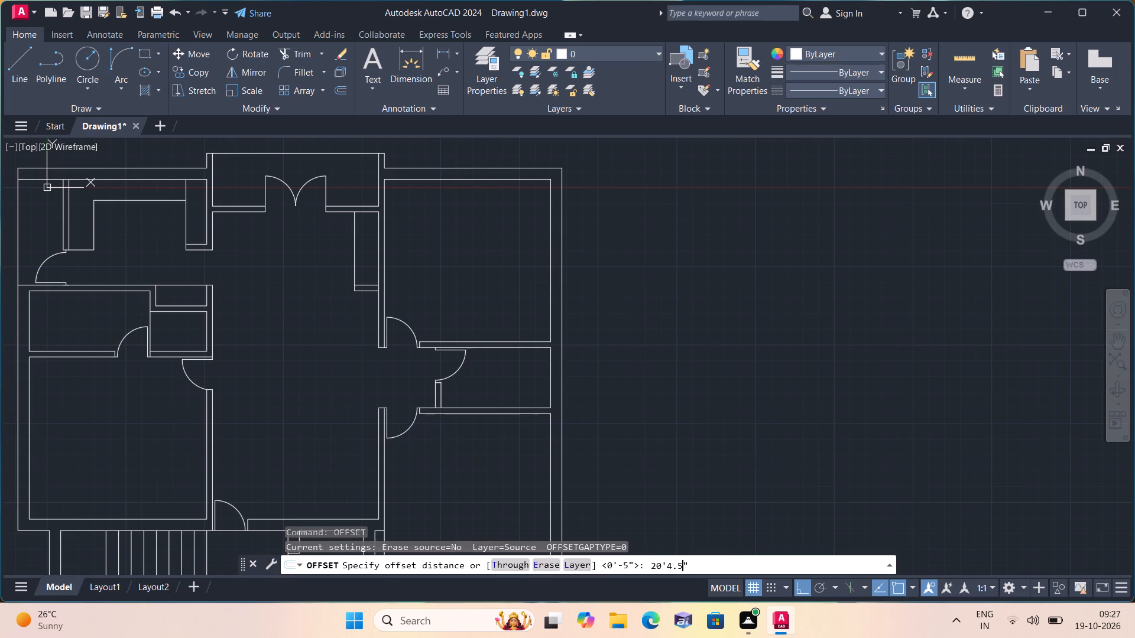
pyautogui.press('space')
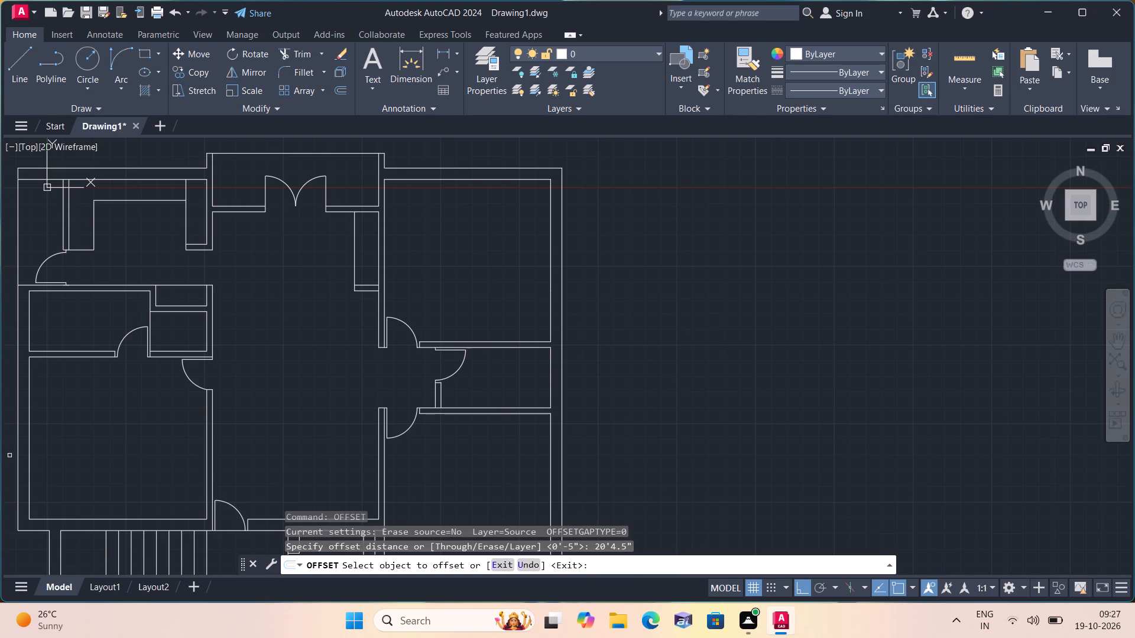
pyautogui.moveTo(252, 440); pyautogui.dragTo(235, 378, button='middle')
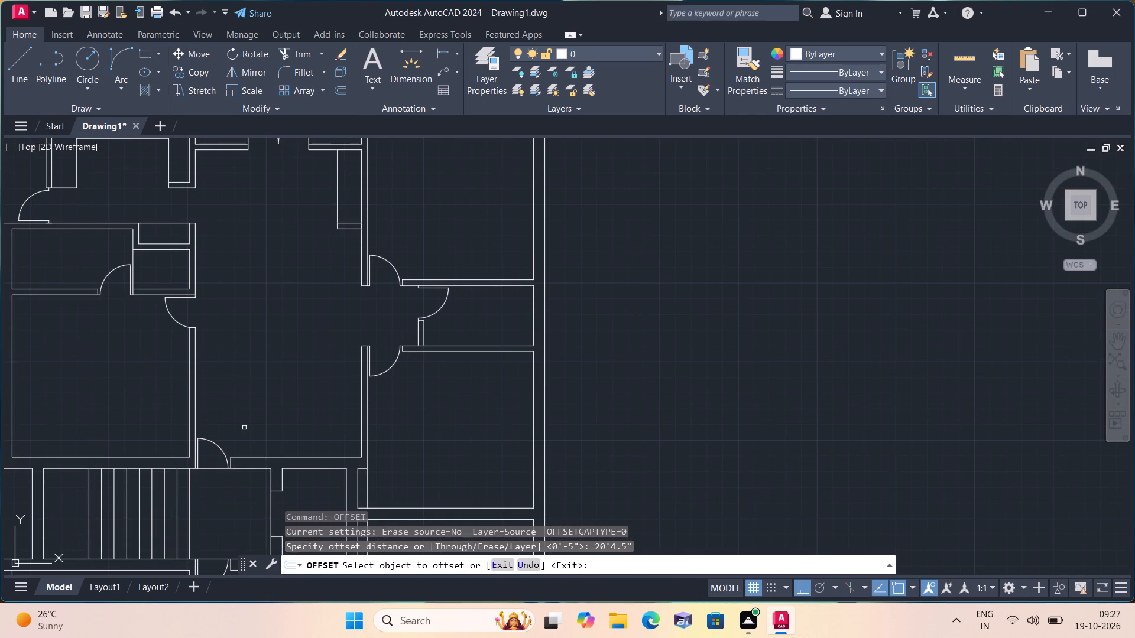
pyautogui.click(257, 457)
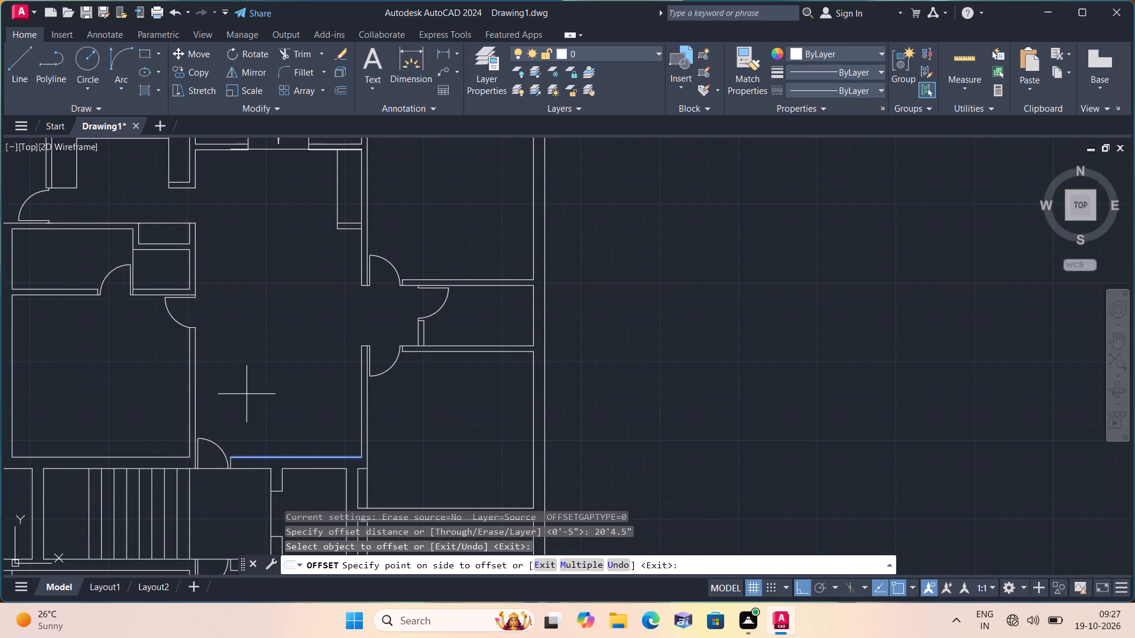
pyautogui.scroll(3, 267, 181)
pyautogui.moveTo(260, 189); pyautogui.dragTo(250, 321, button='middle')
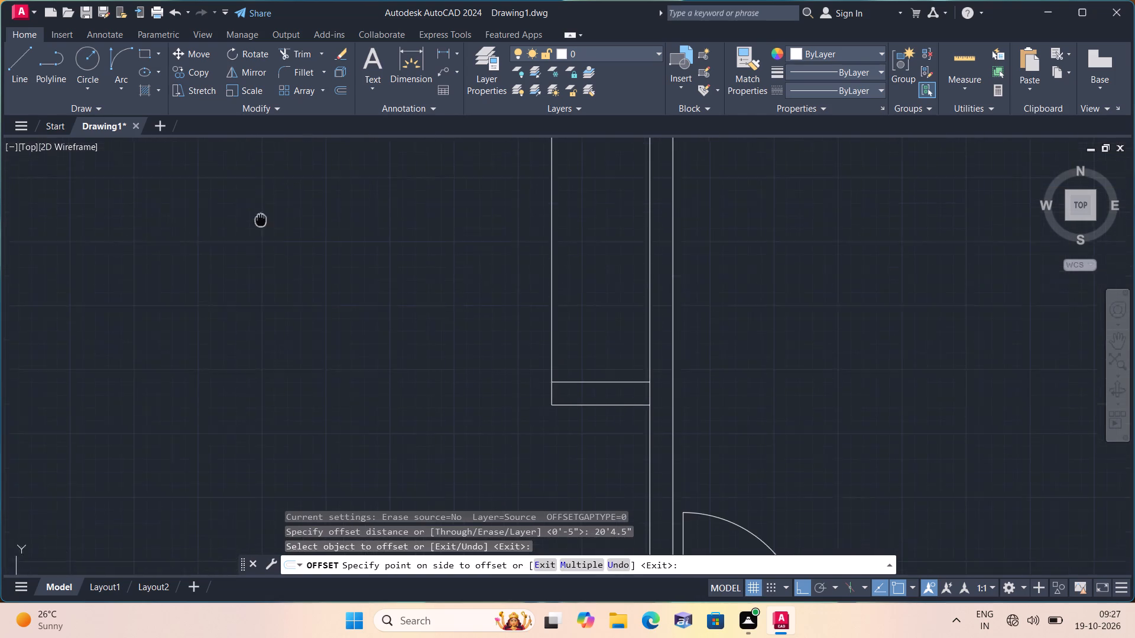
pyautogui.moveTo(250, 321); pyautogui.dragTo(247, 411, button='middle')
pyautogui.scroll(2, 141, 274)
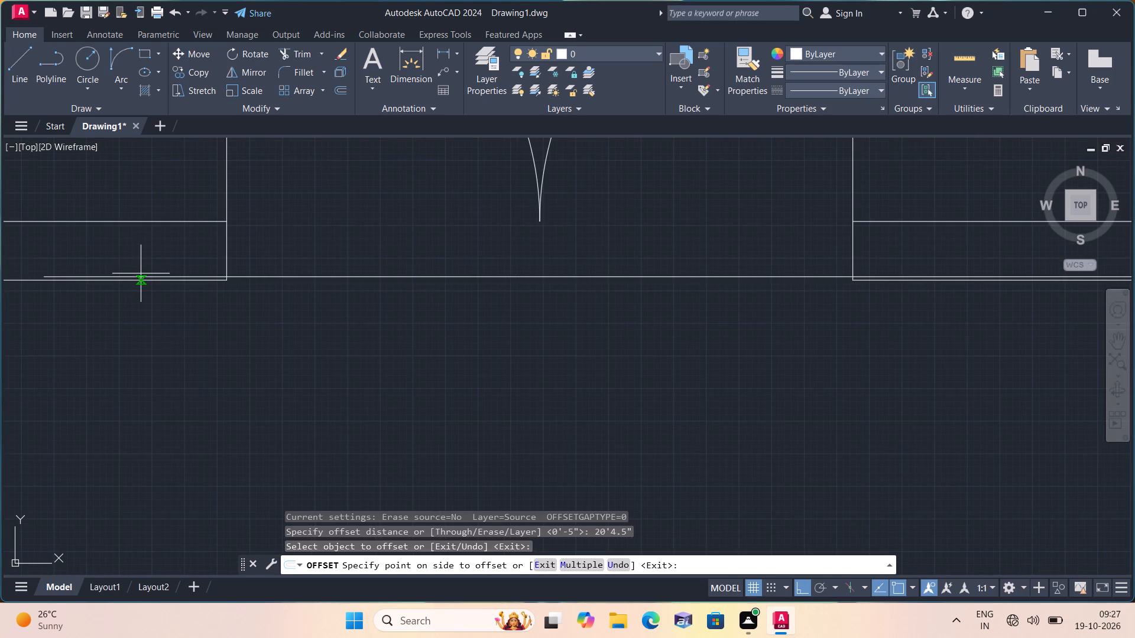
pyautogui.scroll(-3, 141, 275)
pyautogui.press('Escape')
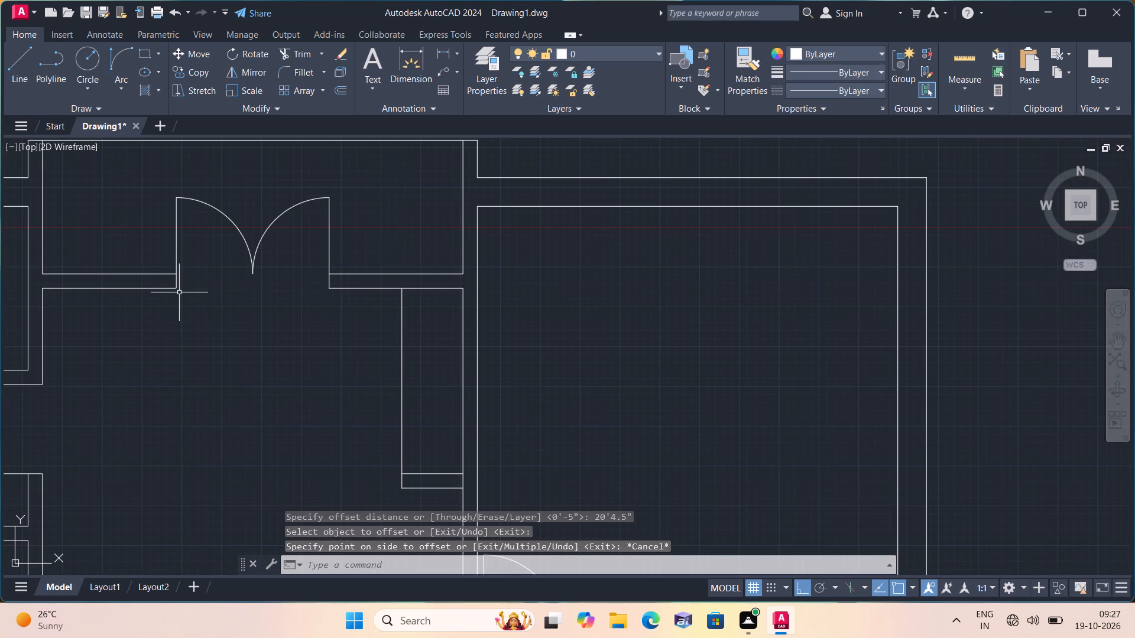
# Draw a short line across the vertical partition below the stair, continuing the lower face of the lower rooms' upper cross wall.
pyautogui.scroll(-2, 192, 396)
pyautogui.moveTo(224, 399); pyautogui.dragTo(281, 357, button='middle')
pyautogui.scroll(-1, 230, 392)
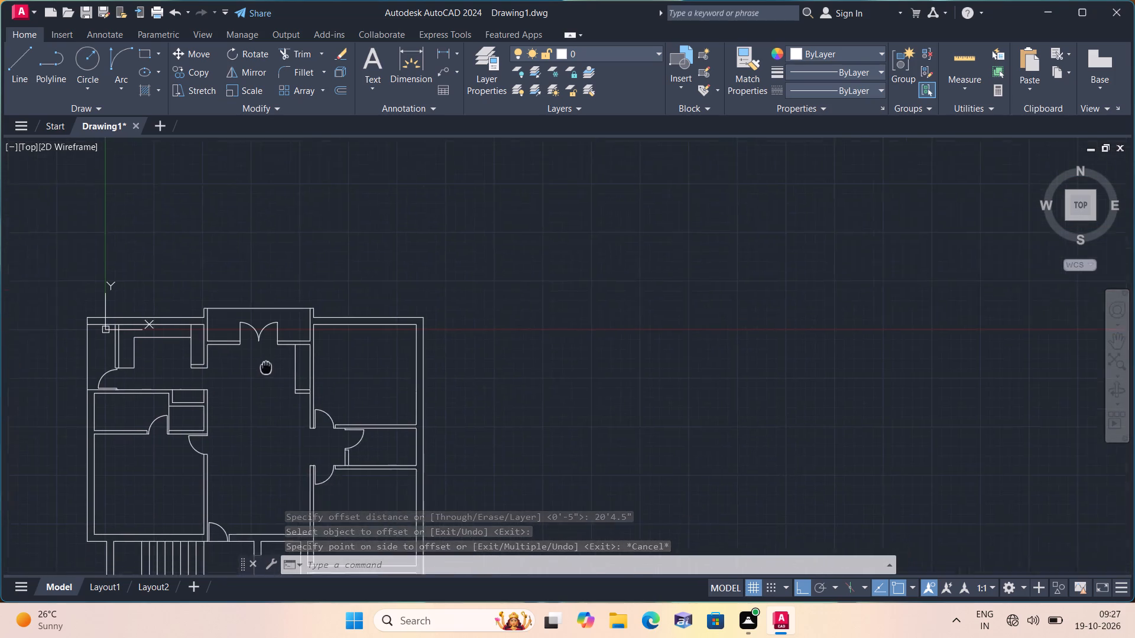
pyautogui.moveTo(281, 357); pyautogui.dragTo(322, 320, button='middle')
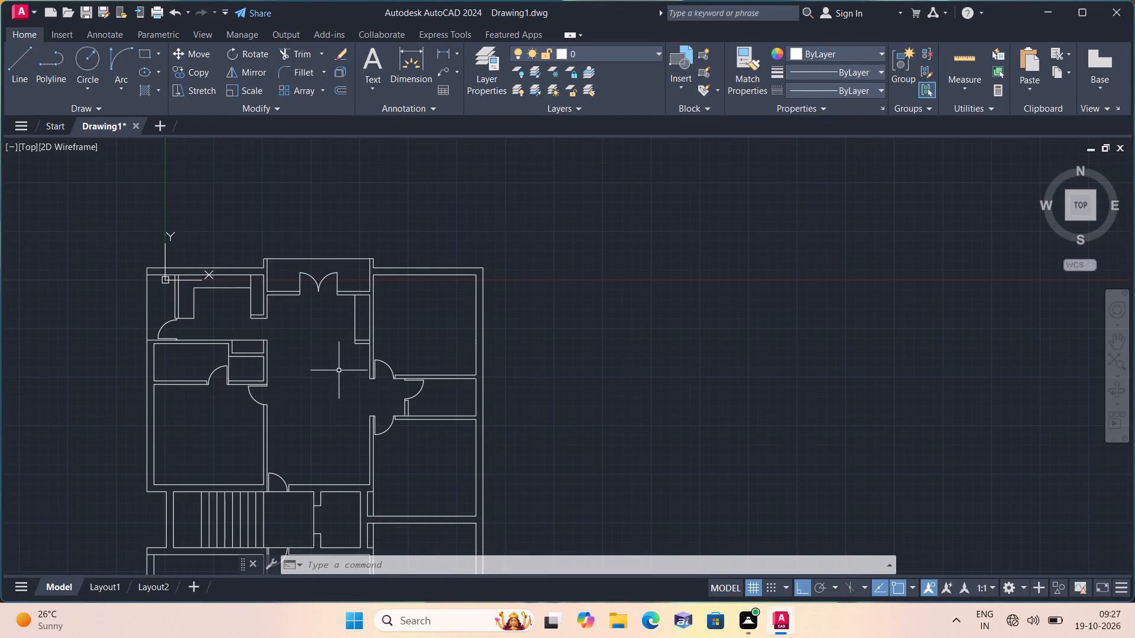
pyautogui.moveTo(368, 424); pyautogui.dragTo(364, 399, button='middle')
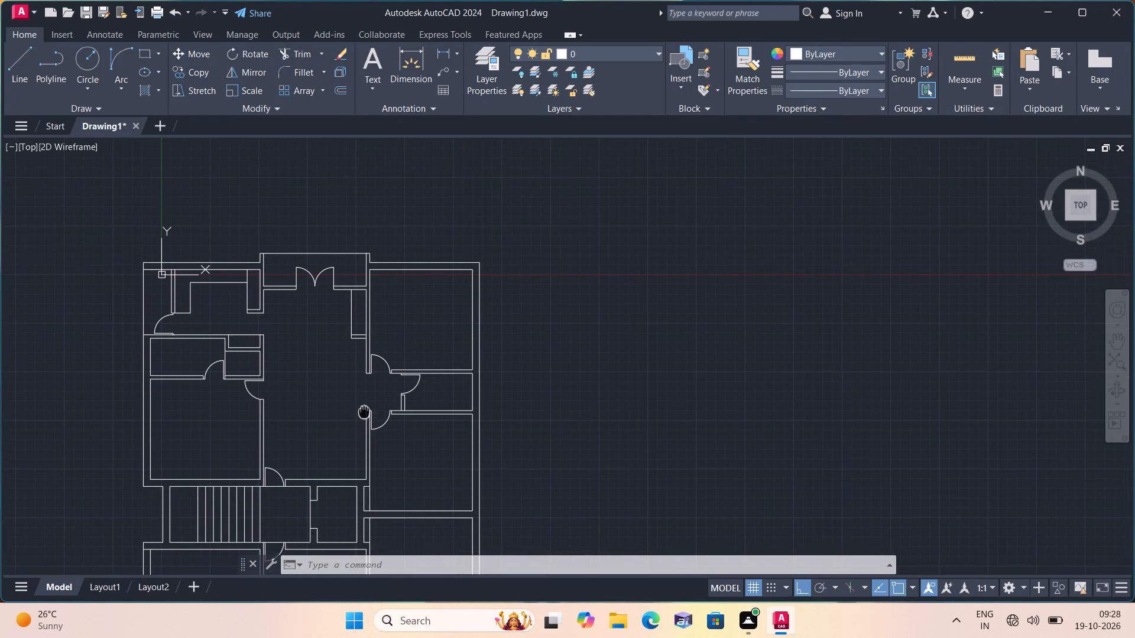
pyautogui.moveTo(364, 399); pyautogui.dragTo(368, 301, button='middle')
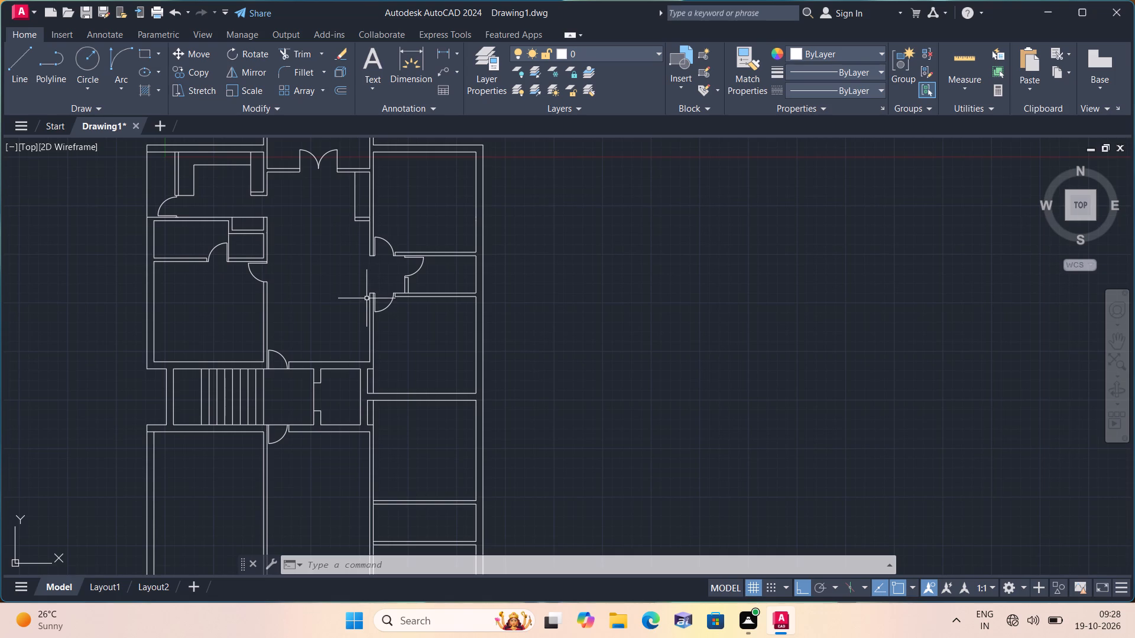
pyautogui.scroll(-1, 441, 435)
pyautogui.moveTo(441, 434); pyautogui.dragTo(437, 330, button='middle')
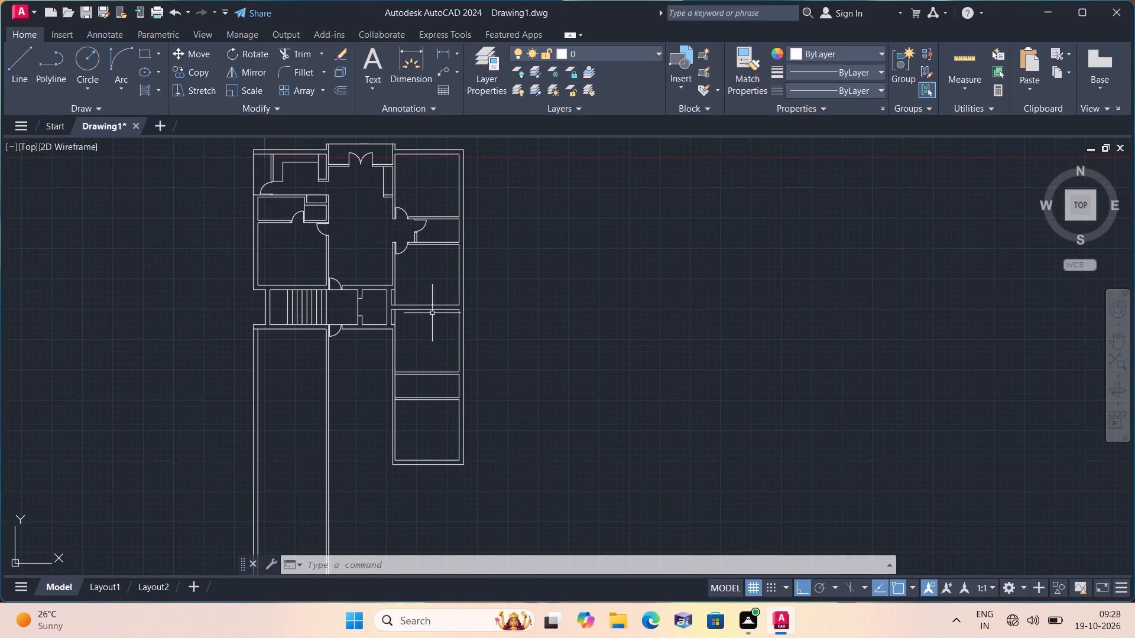
pyautogui.scroll(2, 410, 415)
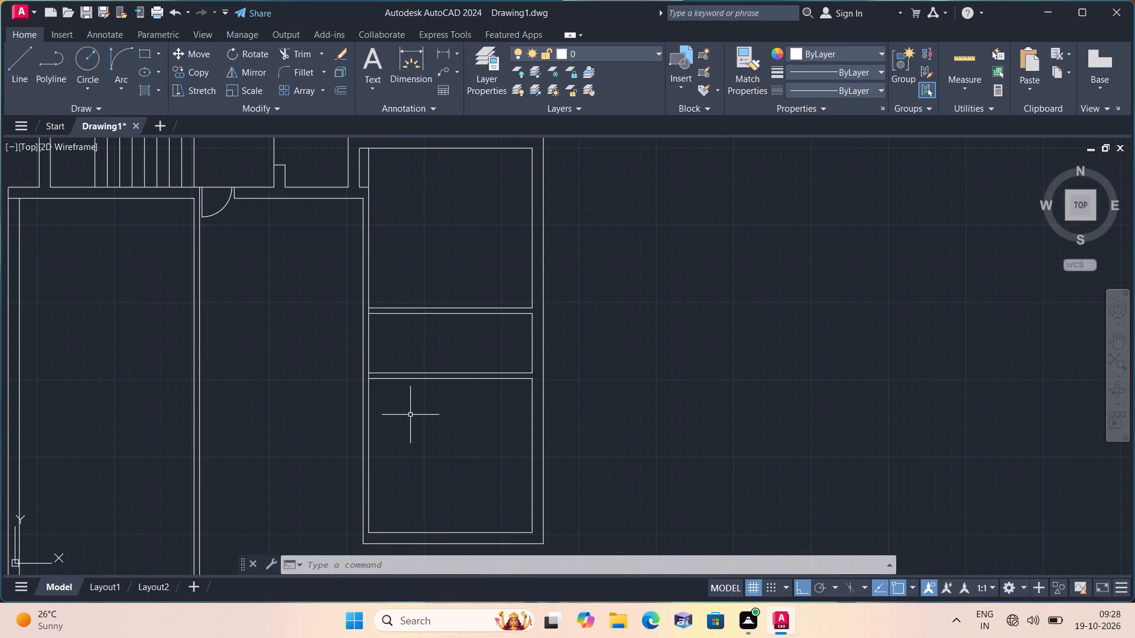
pyautogui.write('l')
pyautogui.press('space')
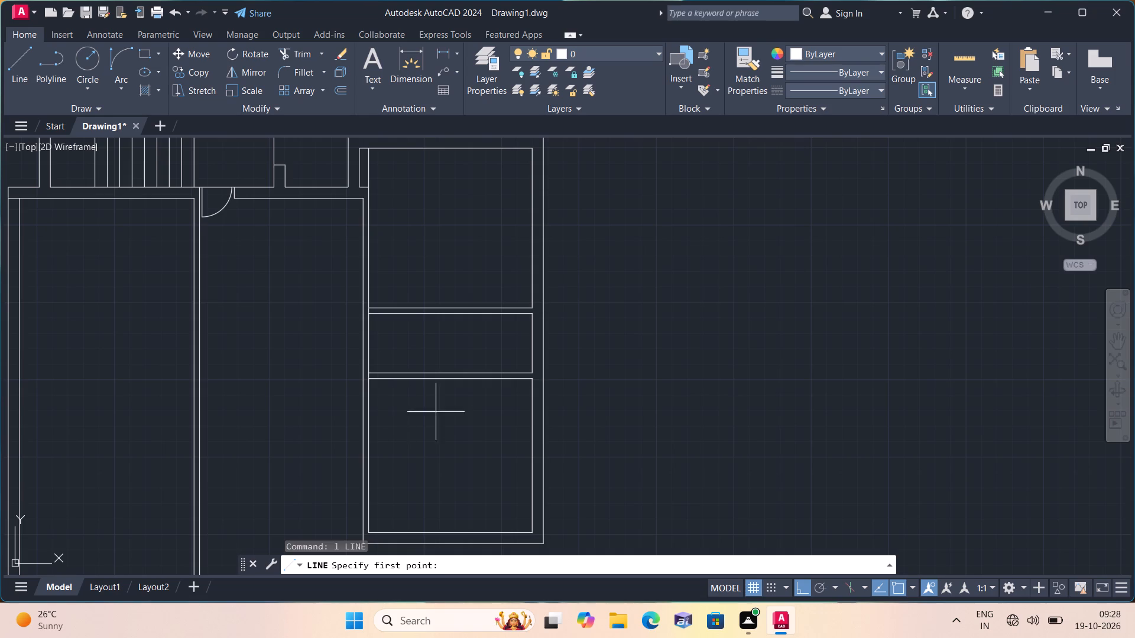
pyautogui.scroll(2, 372, 311)
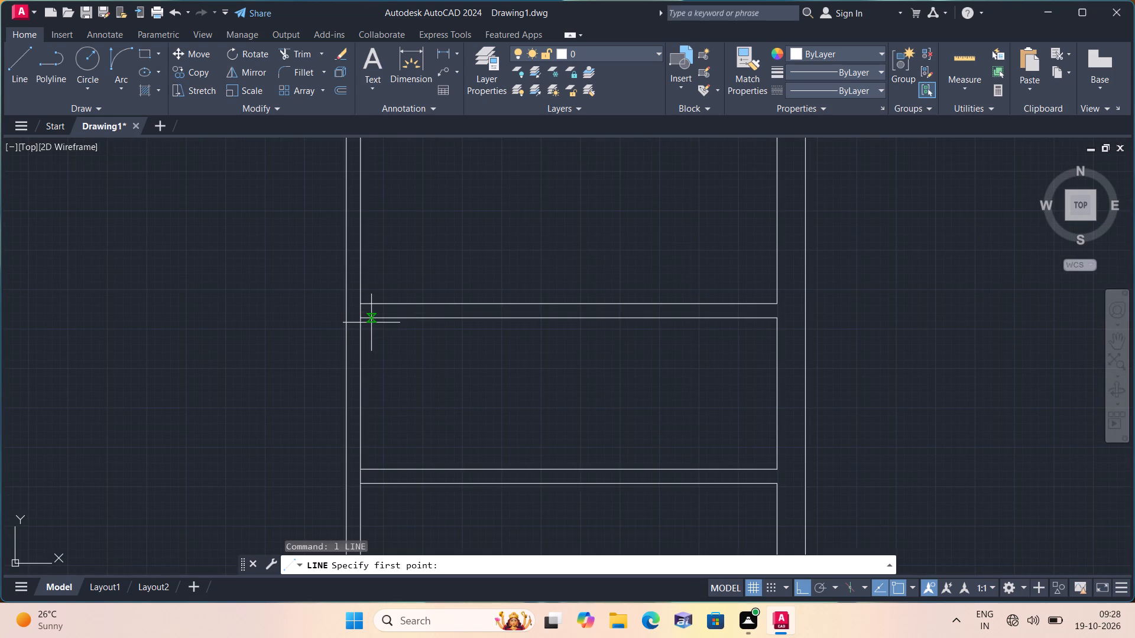
pyautogui.click(358, 319)
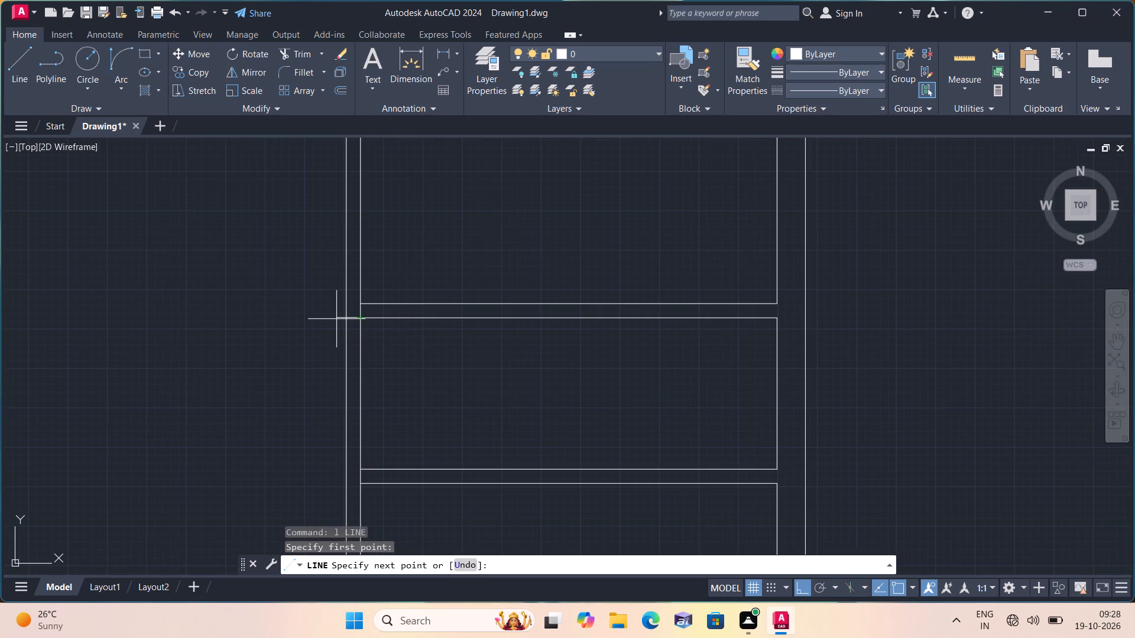
pyautogui.click(349, 317)
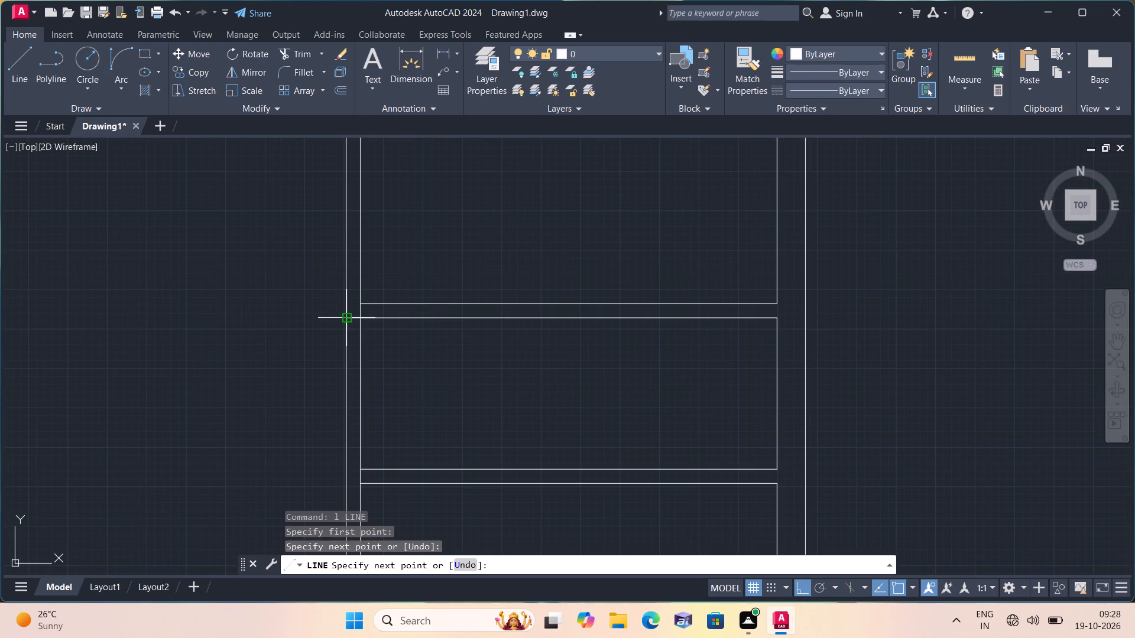
pyautogui.press('space')
# Draw 2", 2' and 2" segments along the cross wall's lower face from the vertical partition, ending with a perpendicular line to its upper face.
pyautogui.press('space')
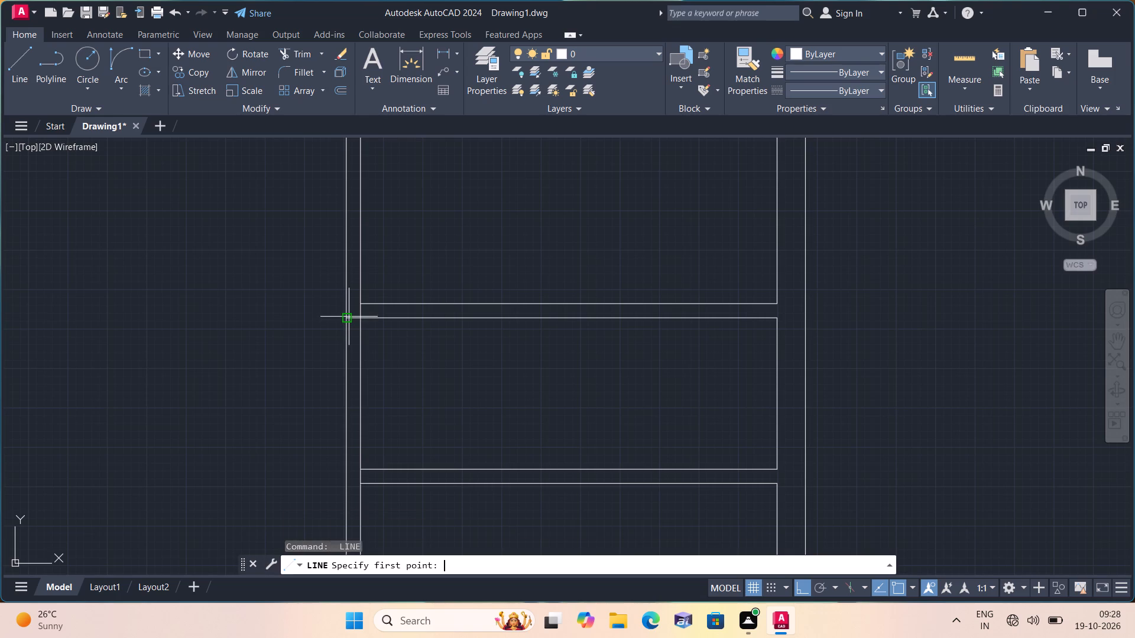
pyautogui.scroll(1, 416, 321)
pyautogui.scroll(1, 315, 312)
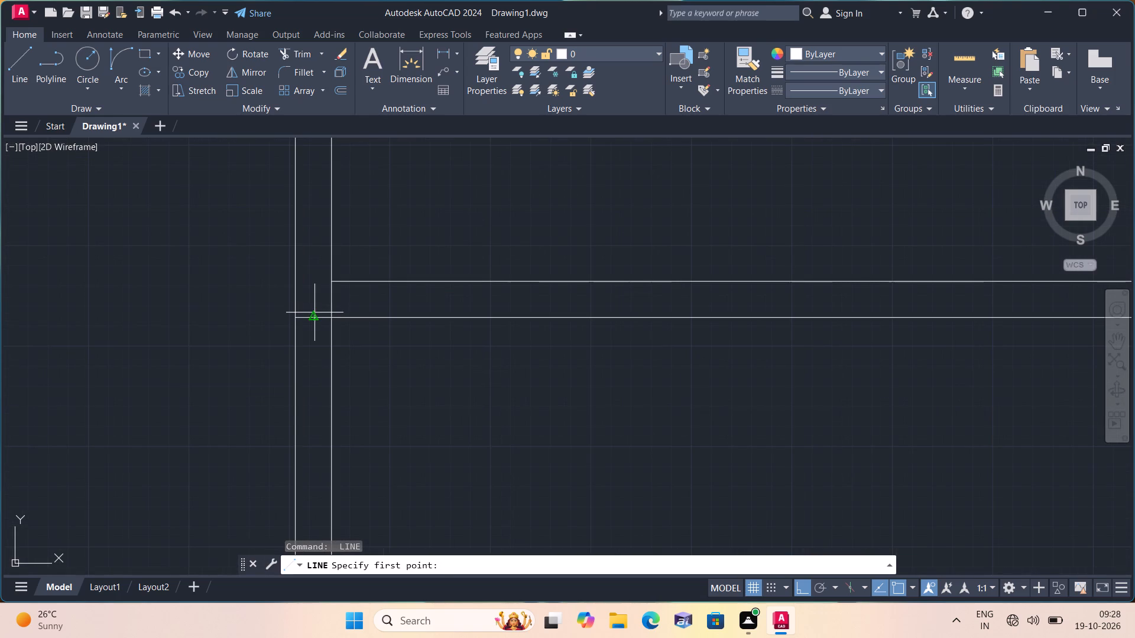
pyautogui.click(332, 316)
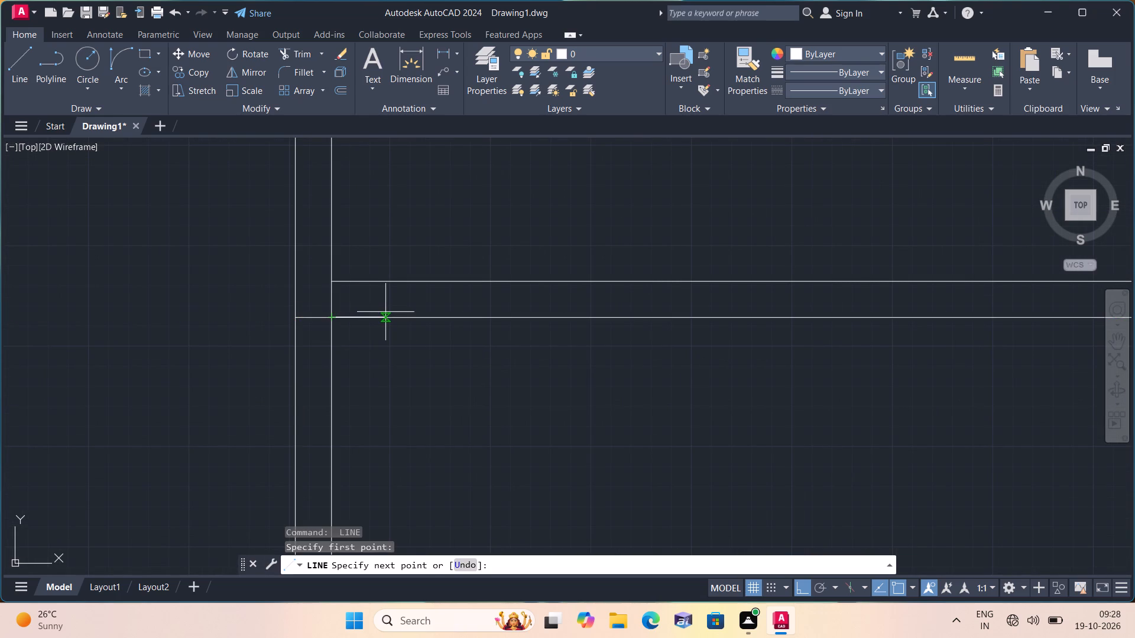
pyautogui.write('2"')
pyautogui.press('space')
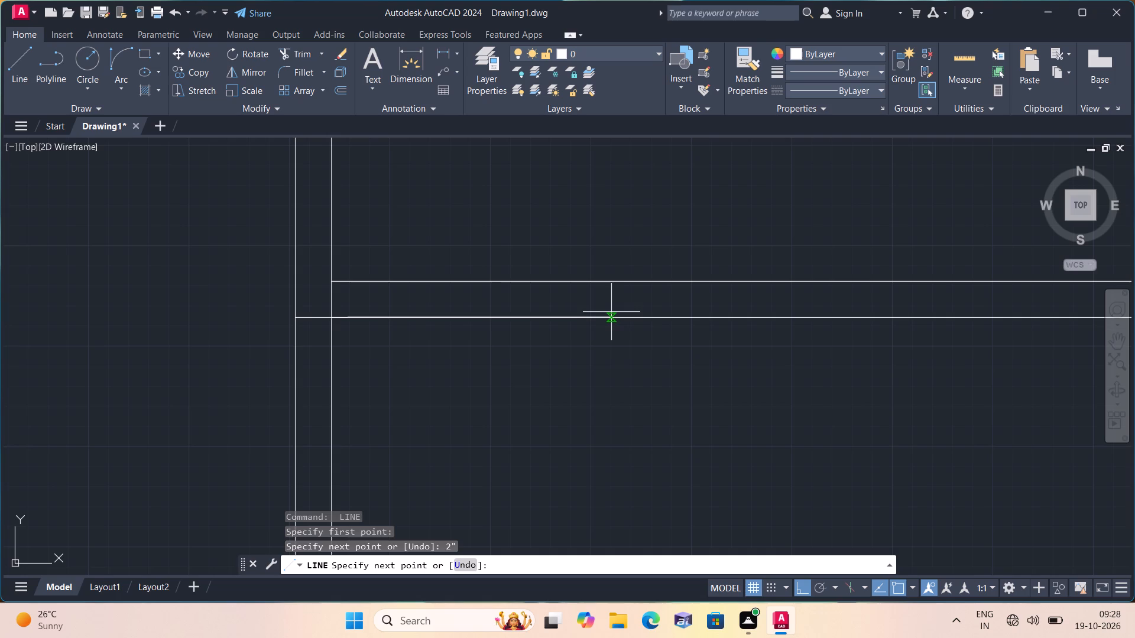
pyautogui.write("2'")
pyautogui.press('space')
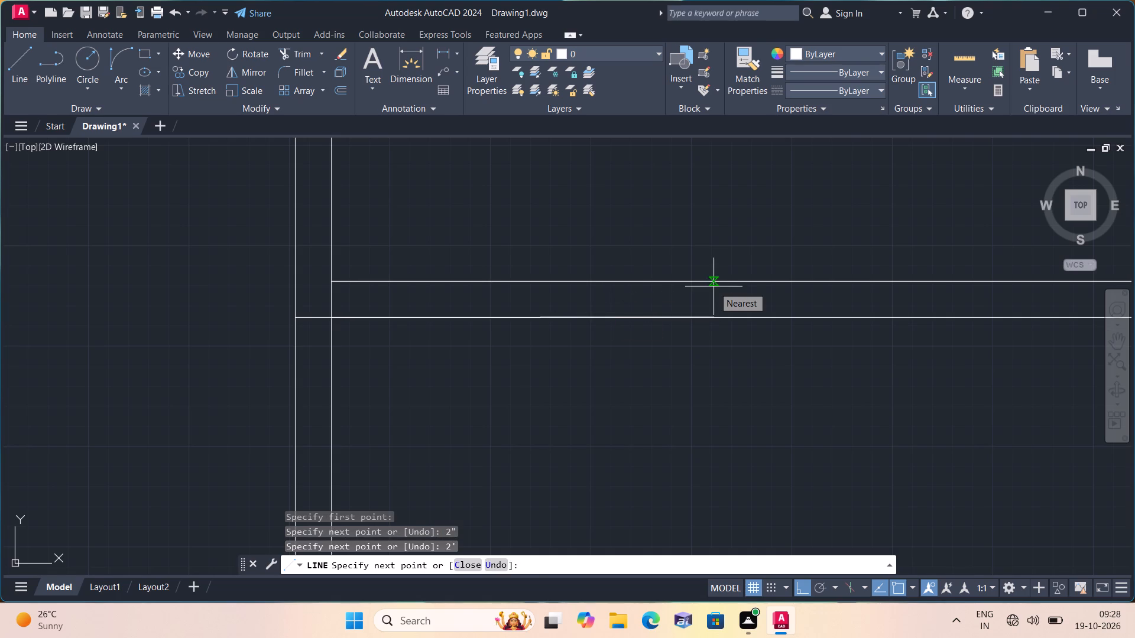
pyautogui.press('2')
pyautogui.write('"')
pyautogui.press('space')
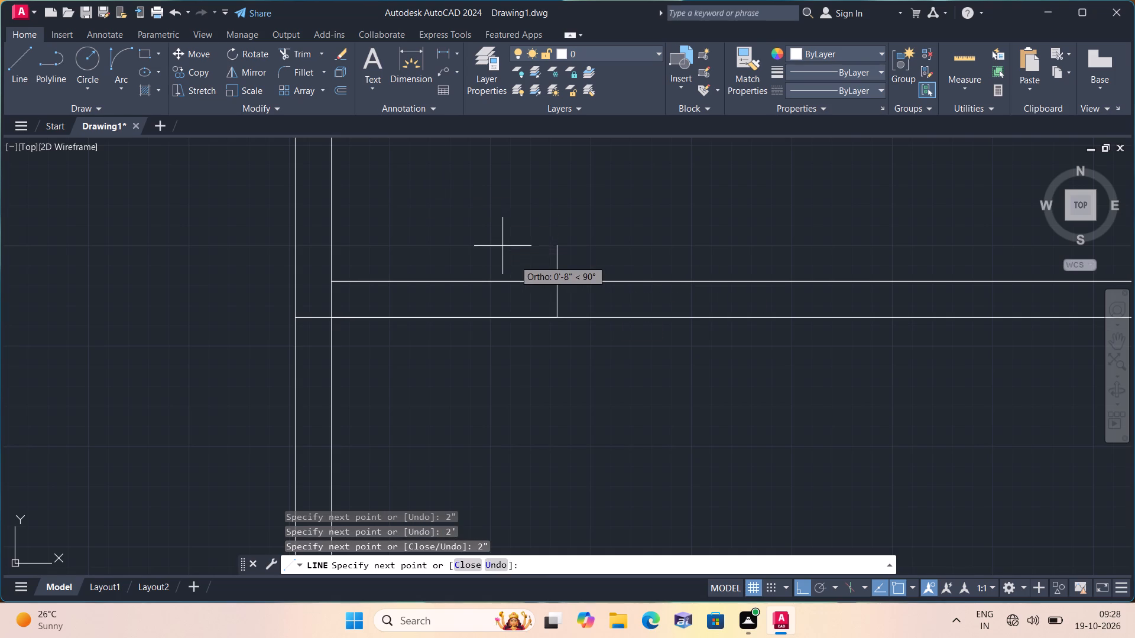
pyautogui.click(553, 277)
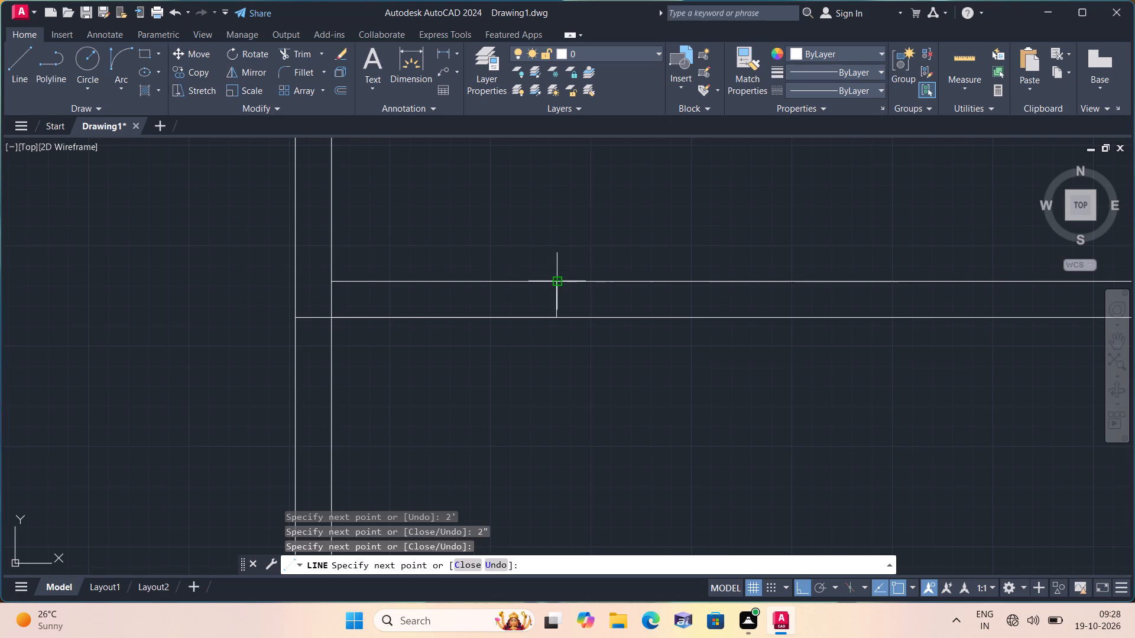
pyautogui.press('space')
# Draw a 2' door leaf line upward from the end of the first 2" segment, perpendicular to the cross wall.
pyautogui.press('space')
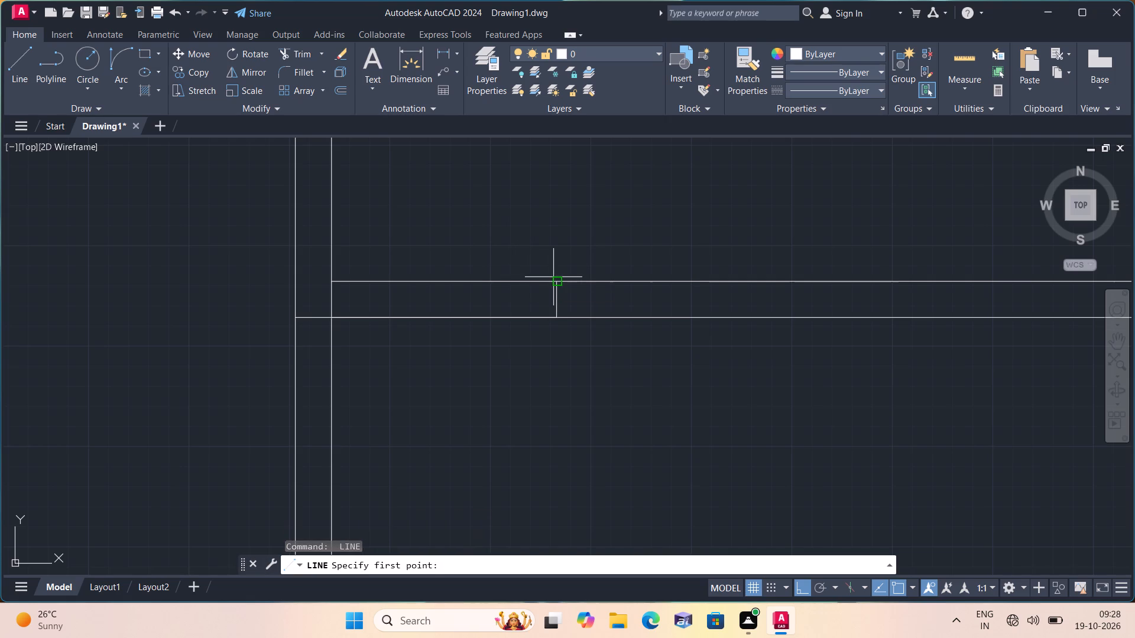
pyautogui.click(352, 315)
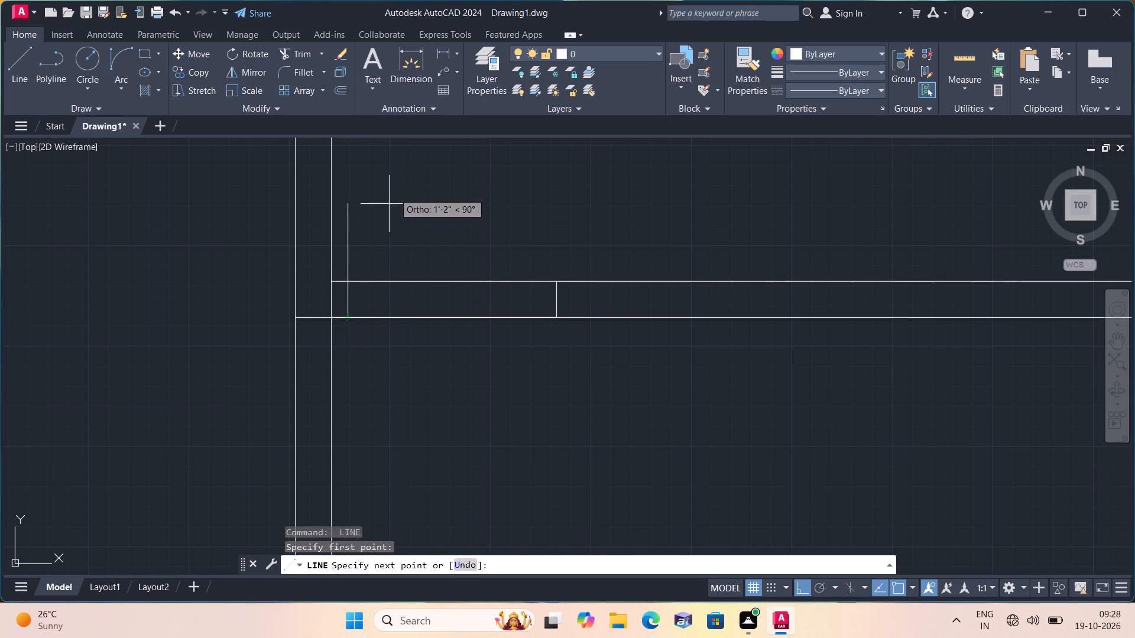
pyautogui.write("2'")
pyautogui.press('space')
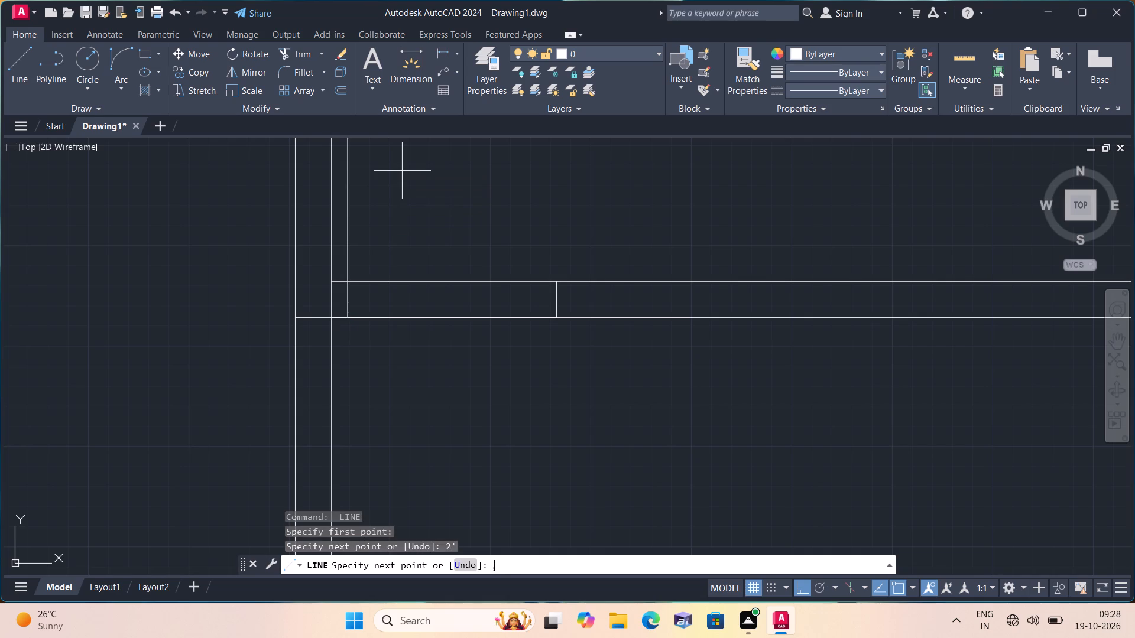
pyautogui.press('Escape')
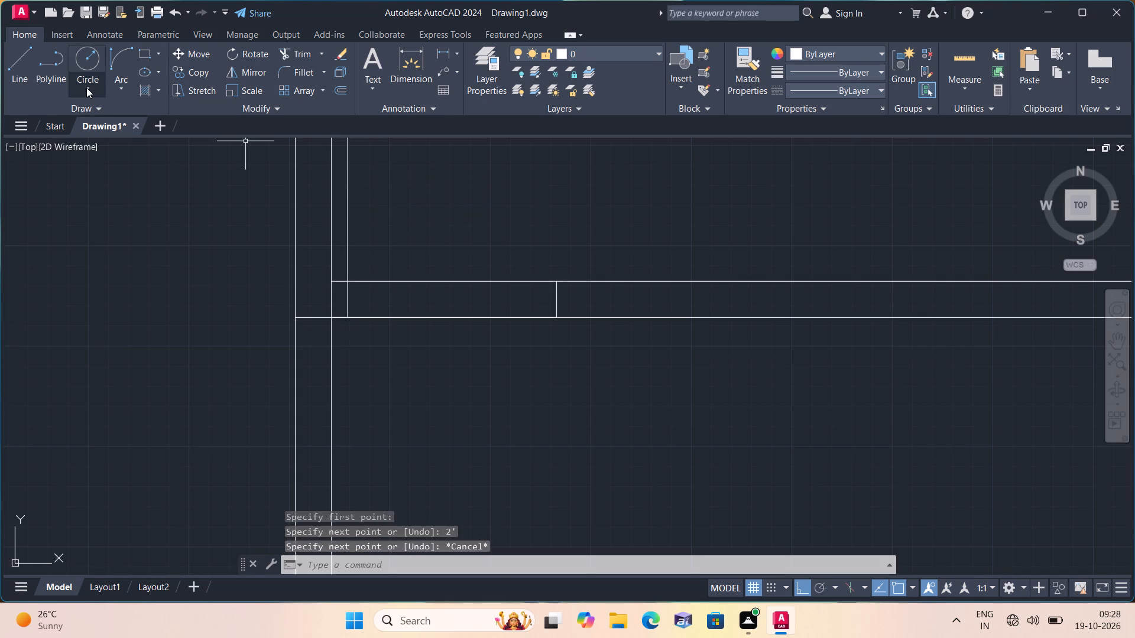
# Draw the door swing with a Start, End, Direction arc from the leaf's free end to the far end of the 2' segment.
pyautogui.click(116, 84)
pyautogui.click(178, 271)
pyautogui.scroll(-1, 338, 250)
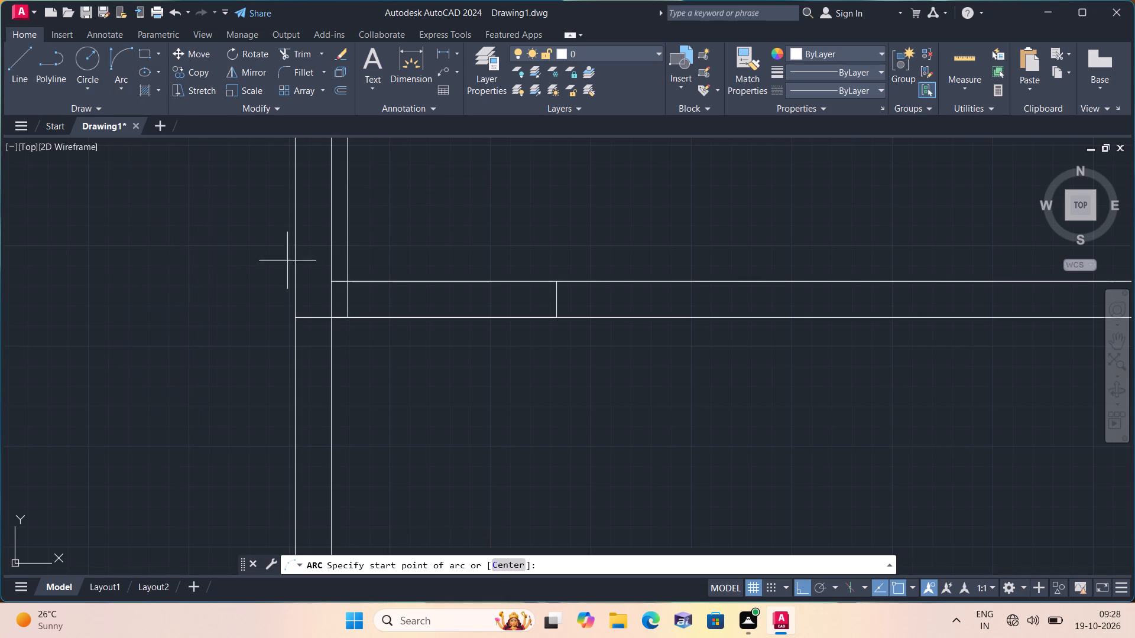
pyautogui.moveTo(354, 245); pyautogui.dragTo(354, 275, button='middle')
pyautogui.click(343, 203)
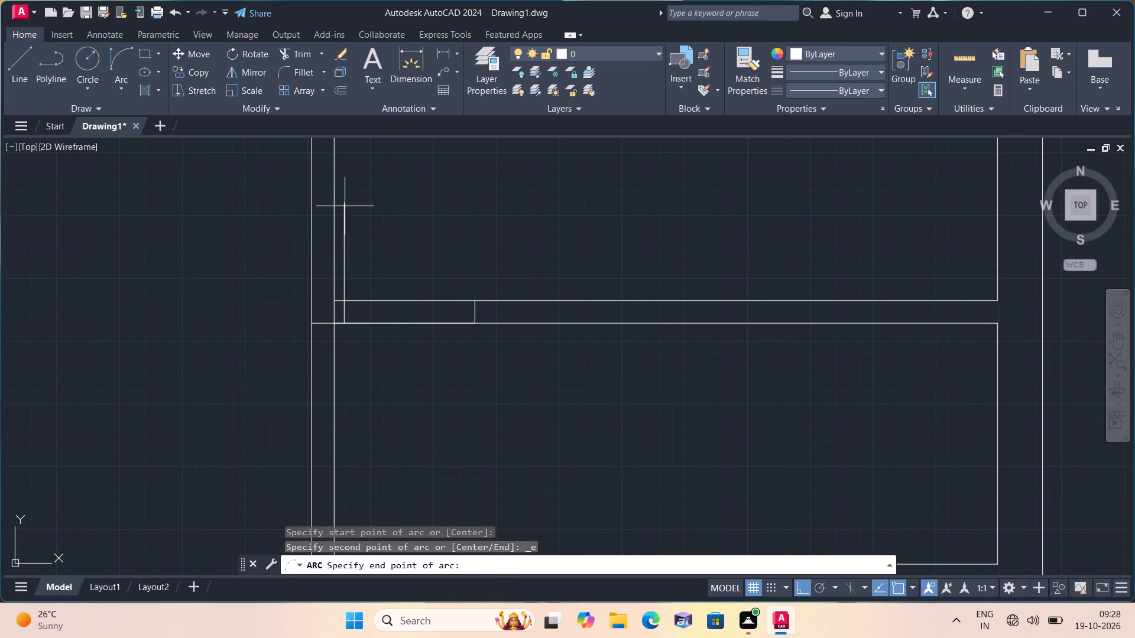
pyautogui.click(467, 322)
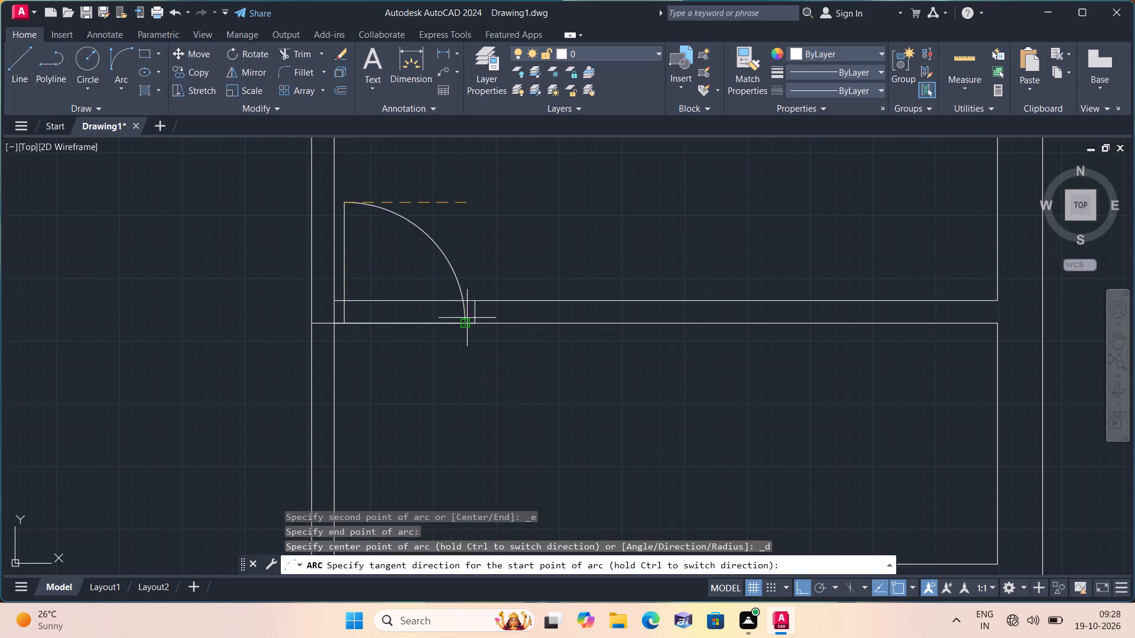
pyautogui.click(479, 246)
# Trim the upper cross wall's face lines across the new door opening, including the short pieces beside the leaf and the arc end.
pyautogui.write('trim')
pyautogui.press('space')
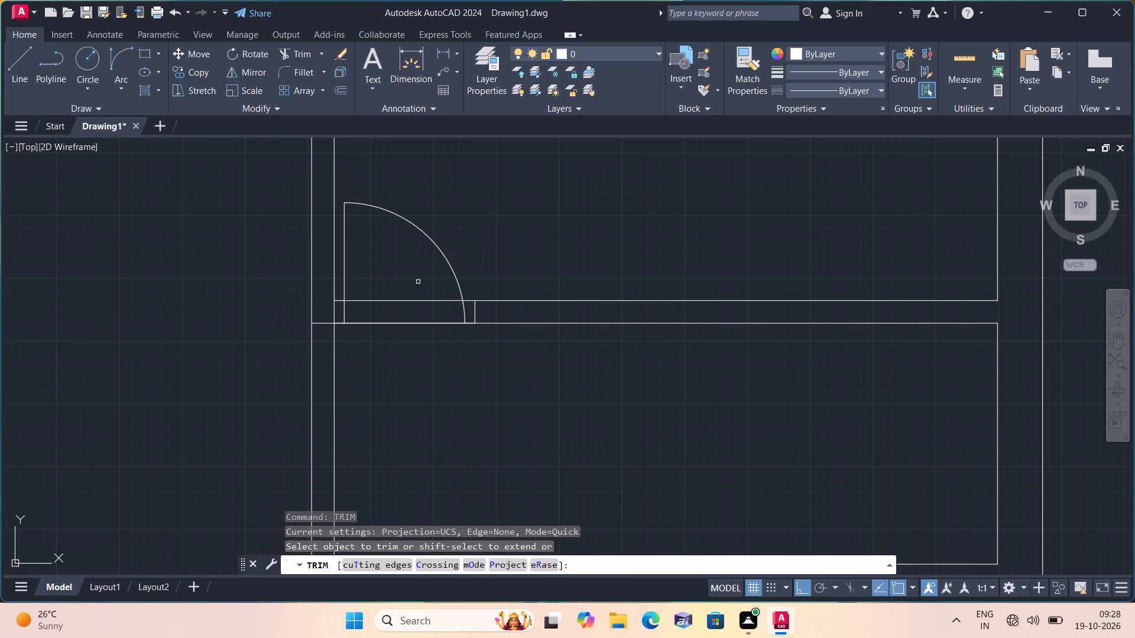
pyautogui.click(413, 301)
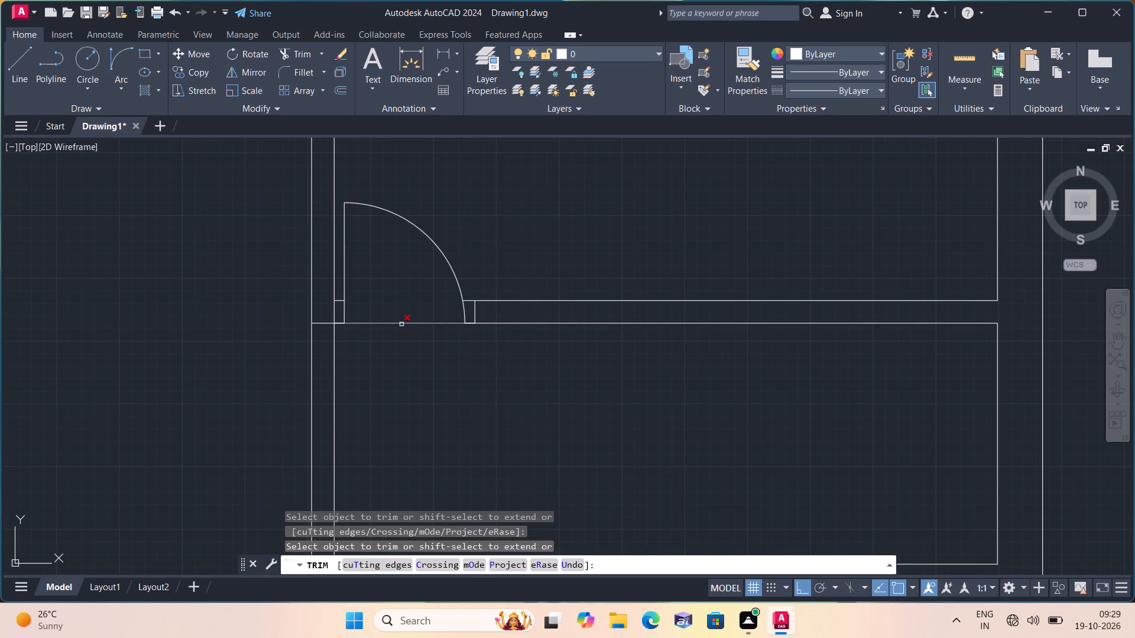
pyautogui.click(401, 324)
pyautogui.scroll(2, 364, 310)
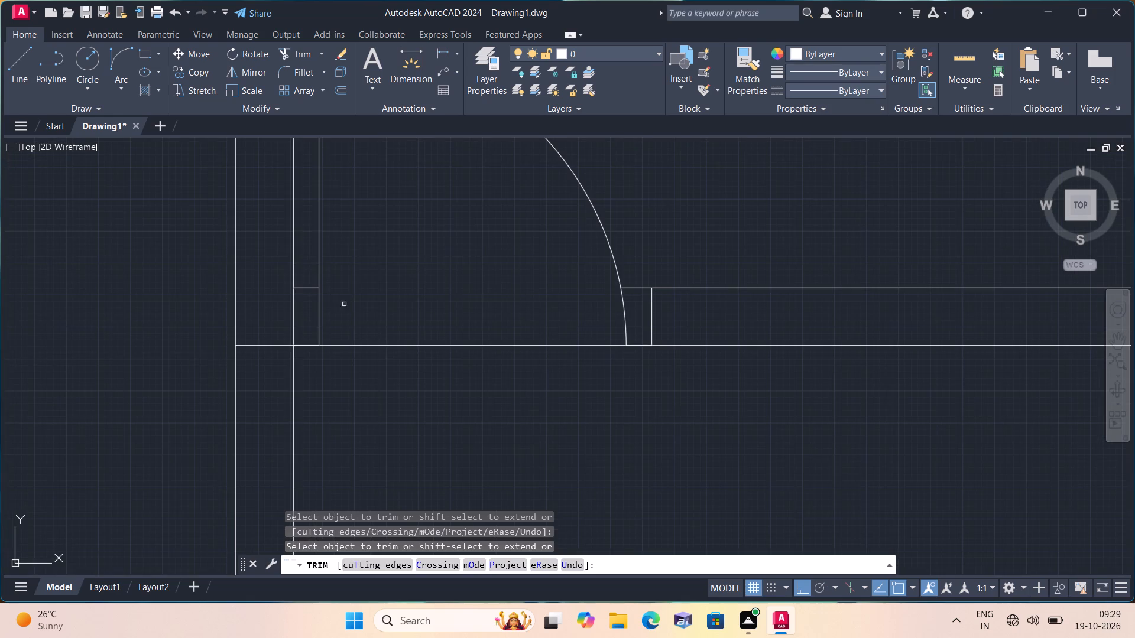
pyautogui.click(308, 287)
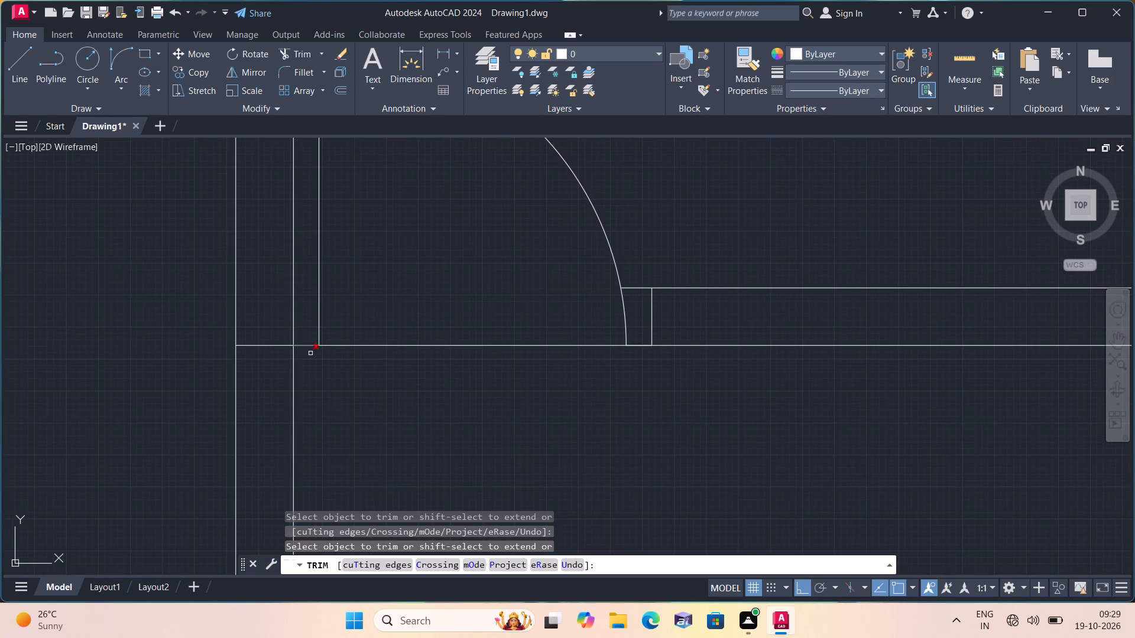
pyautogui.click(310, 345)
pyautogui.click(636, 294)
pyautogui.click(625, 276)
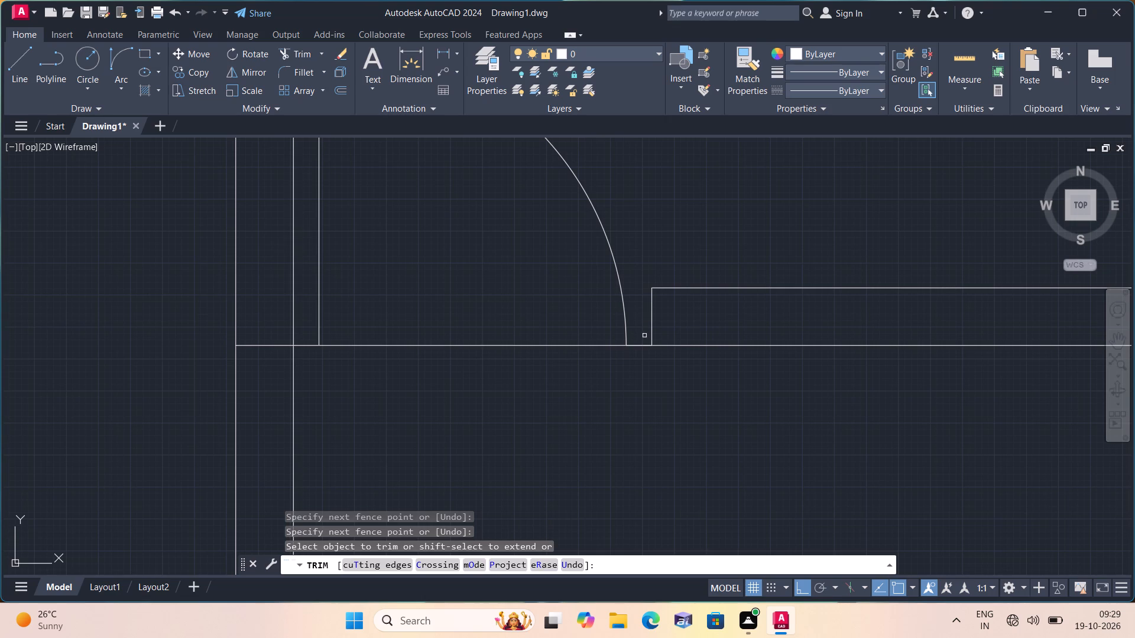
pyautogui.click(644, 344)
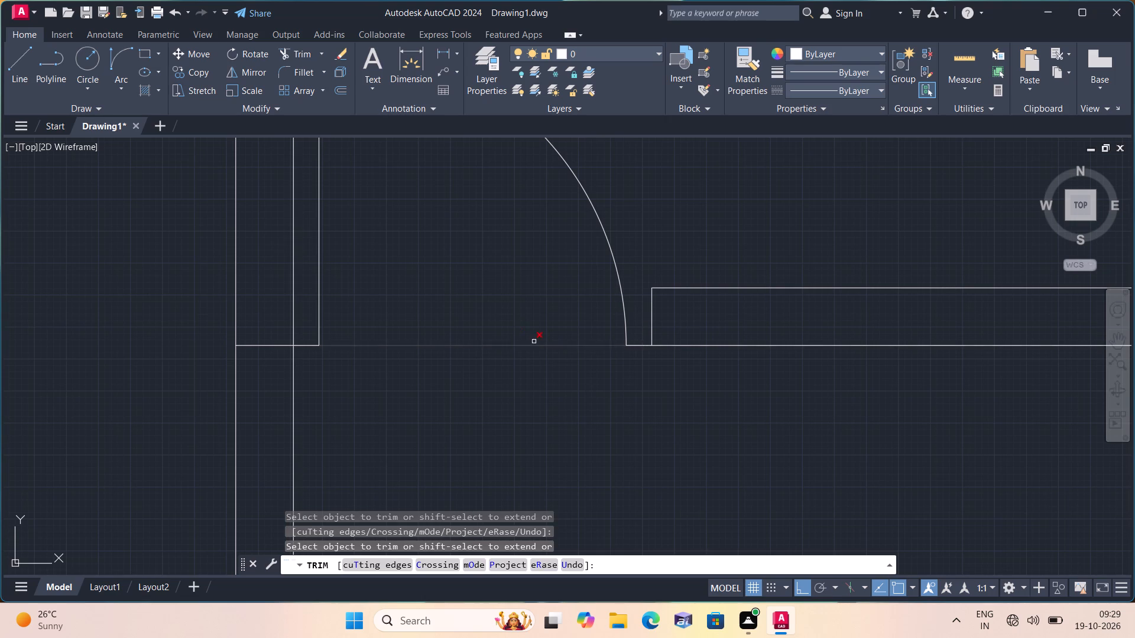
pyautogui.scroll(-5, 403, 333)
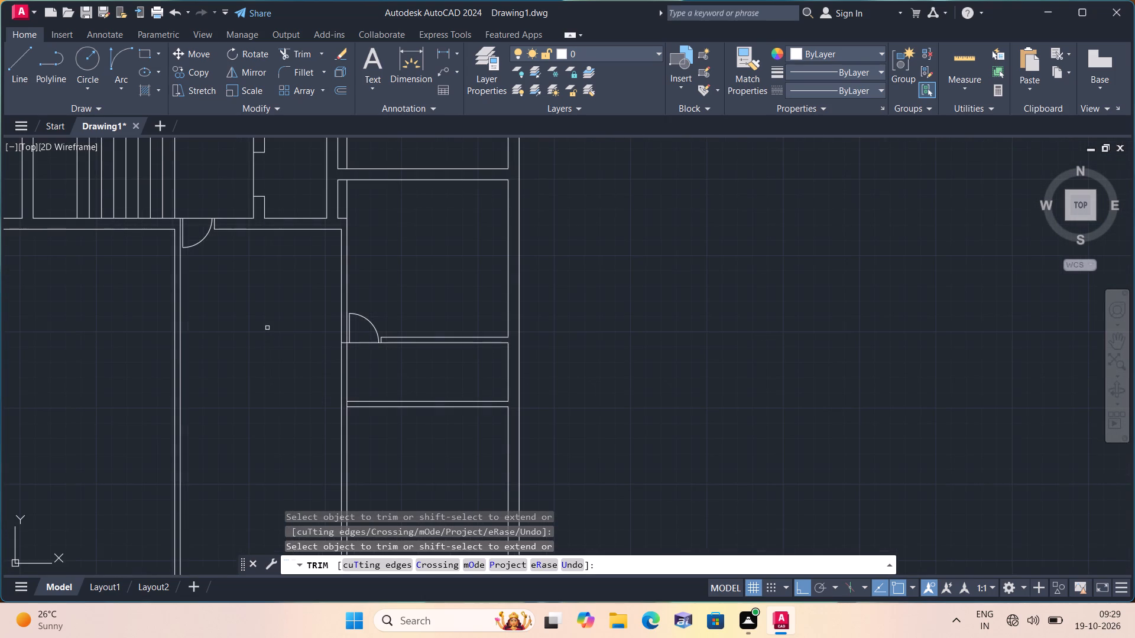
pyautogui.press('Escape')
# Draw a short line across the vertical partition, continuing the upper face of the lower rooms' lower cross wall.
pyautogui.write('l')
pyautogui.press('space')
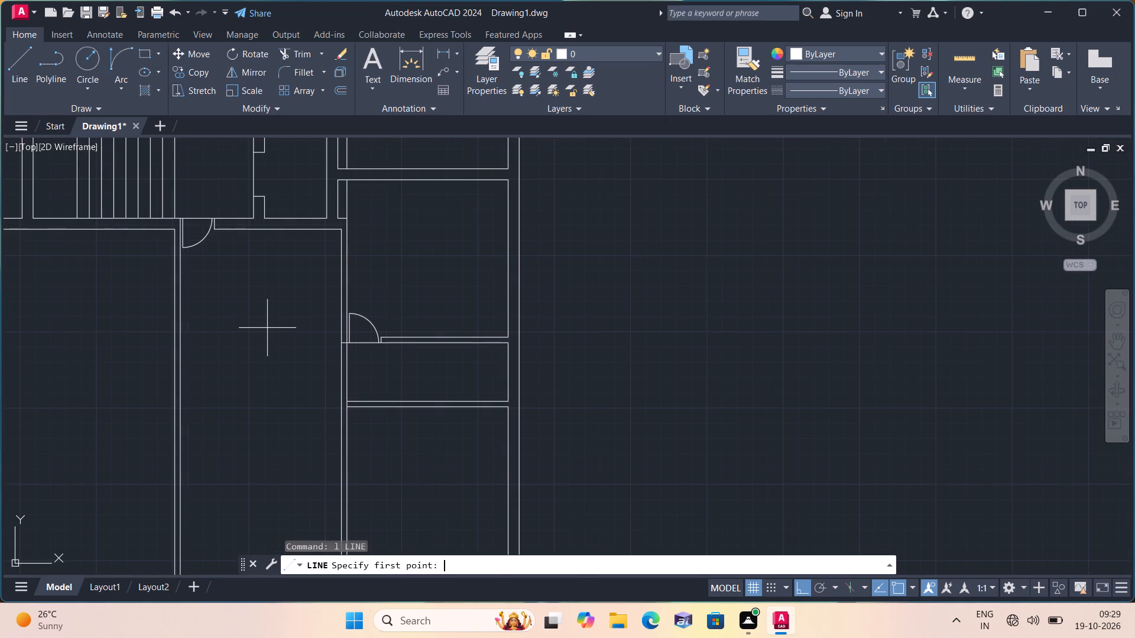
pyautogui.scroll(2, 321, 415)
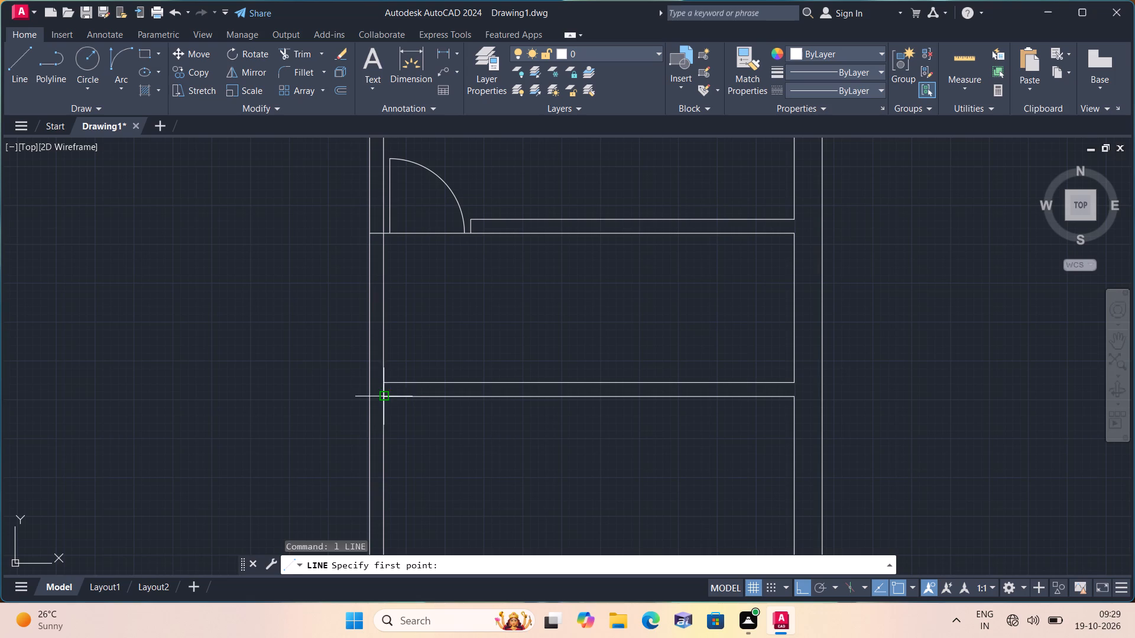
pyautogui.click(384, 384)
pyautogui.click(369, 384)
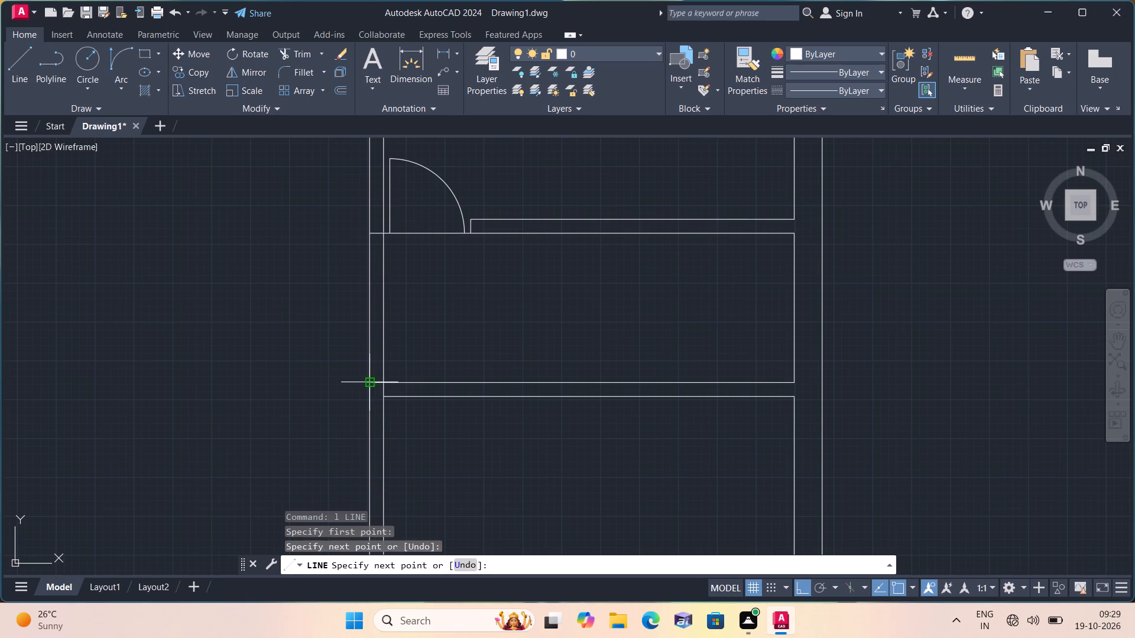
pyautogui.press('space')
# Draw 2", 2' and 2" segments along the lower cross wall's upper face from the vertical partition, ending with a perpendicular line to its lower face.
pyautogui.press('space')
pyautogui.scroll(1, 369, 384)
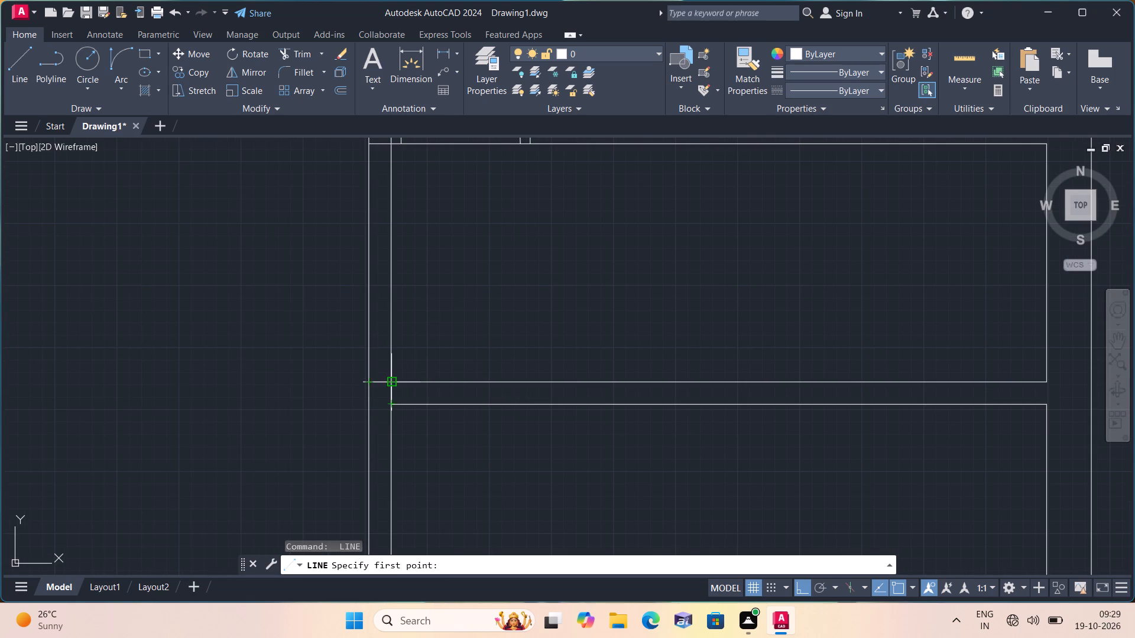
pyautogui.click(394, 380)
pyautogui.write('2"')
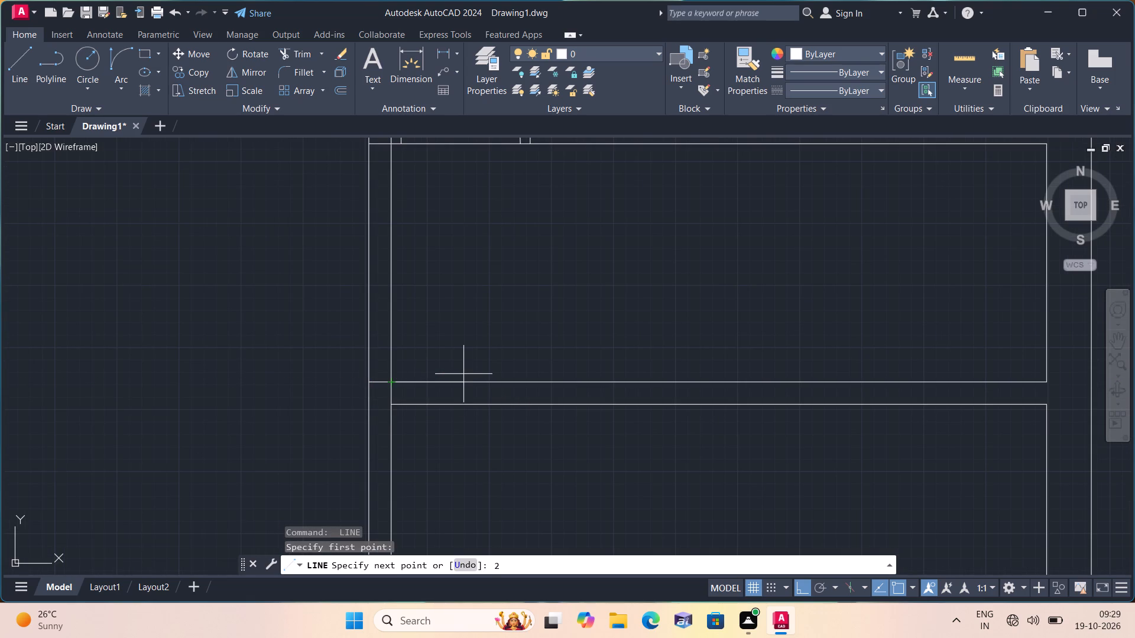
pyautogui.press('space')
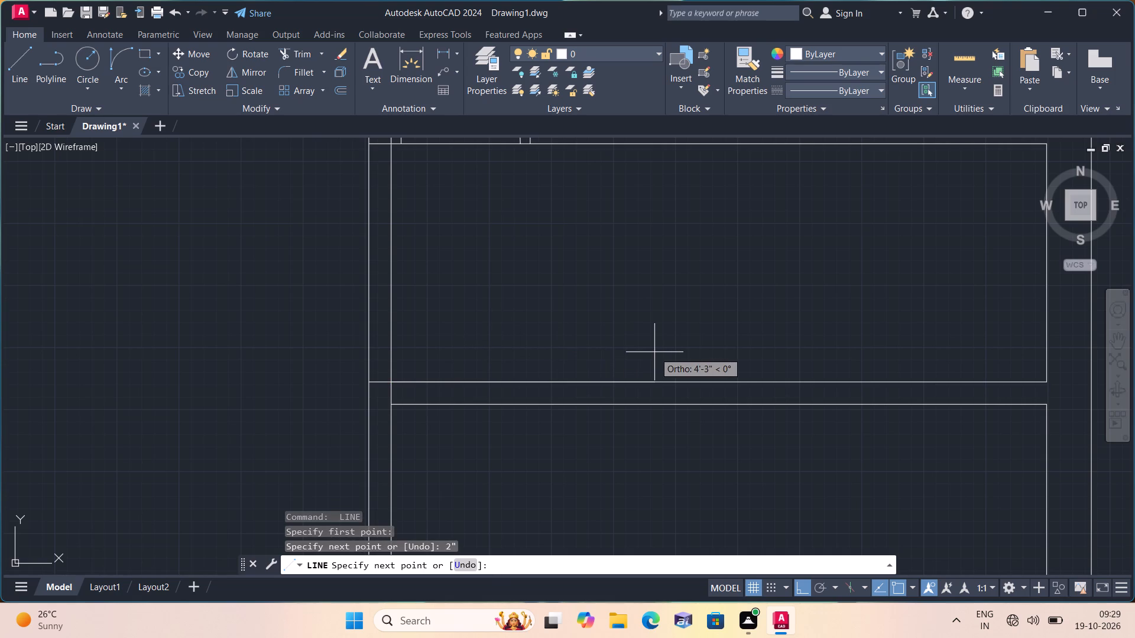
pyautogui.write("2'")
pyautogui.press('space')
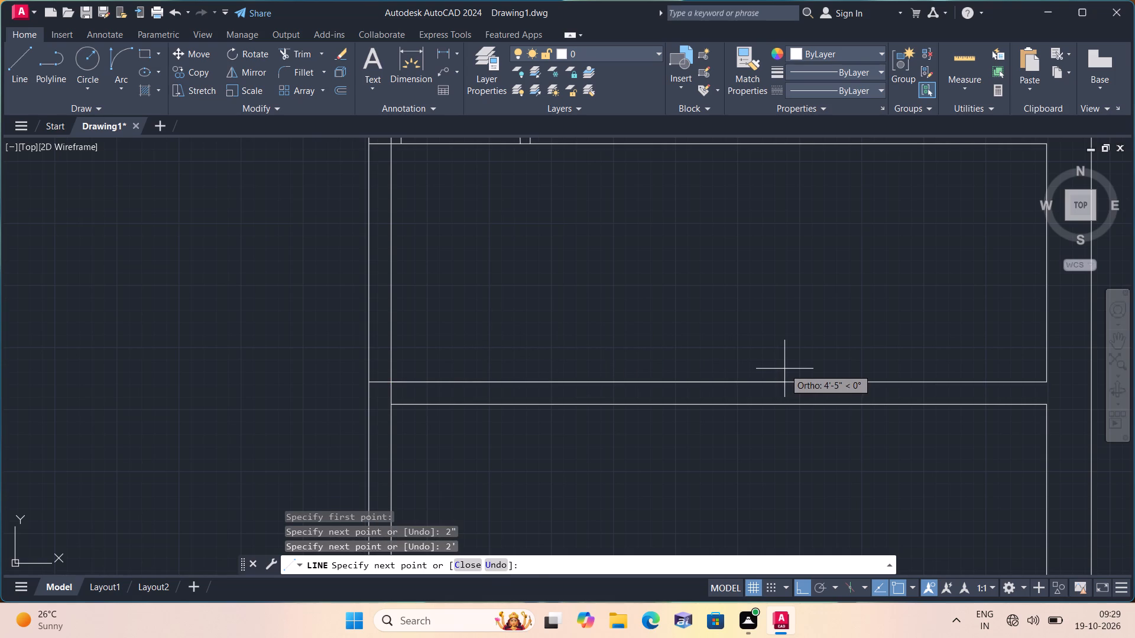
pyautogui.write('2"')
pyautogui.press('space')
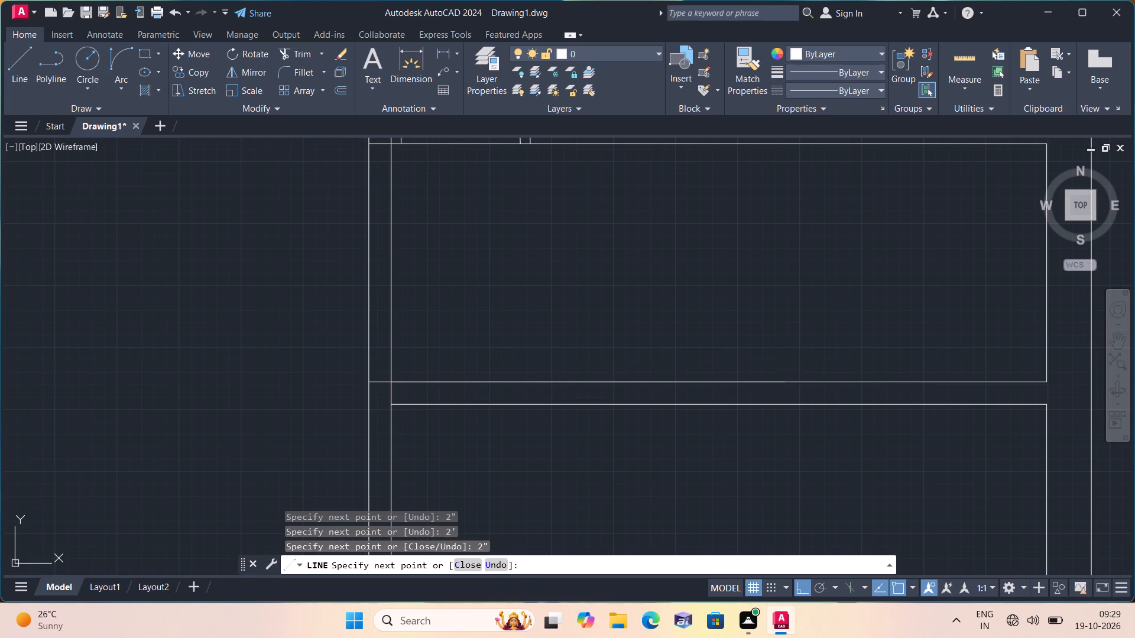
pyautogui.click(533, 403)
pyautogui.press('space')
# Draw a 2' door leaf line downward from the end of the first 2" segment, perpendicular to the lower cross wall.
pyautogui.press('space')
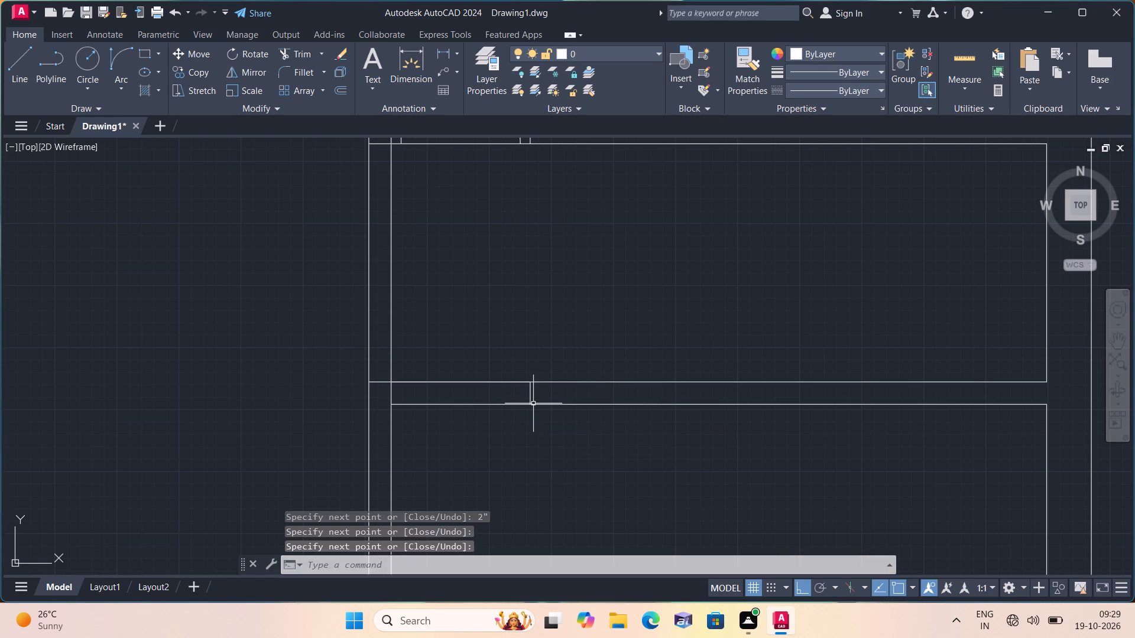
pyautogui.click(401, 380)
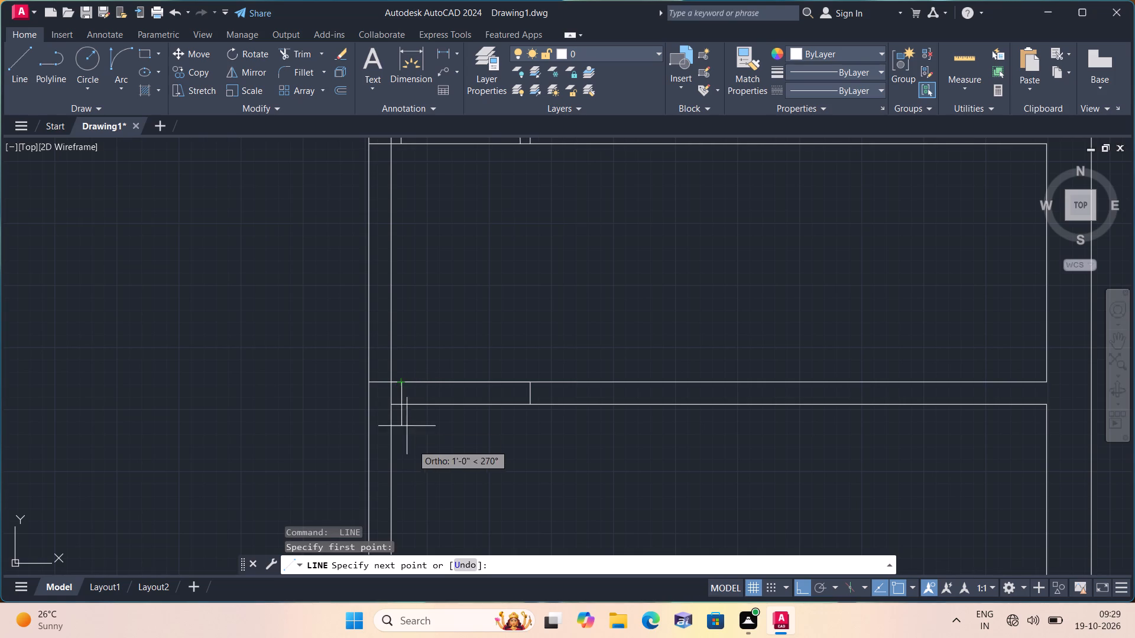
pyautogui.write("2'")
pyautogui.press('space')
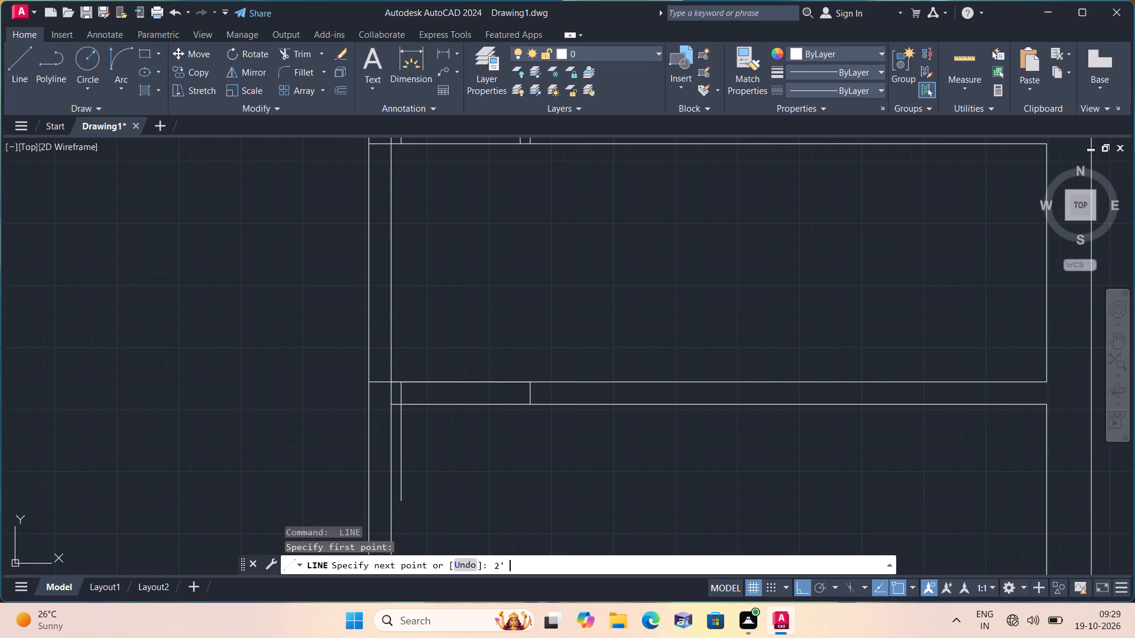
pyautogui.press('Escape')
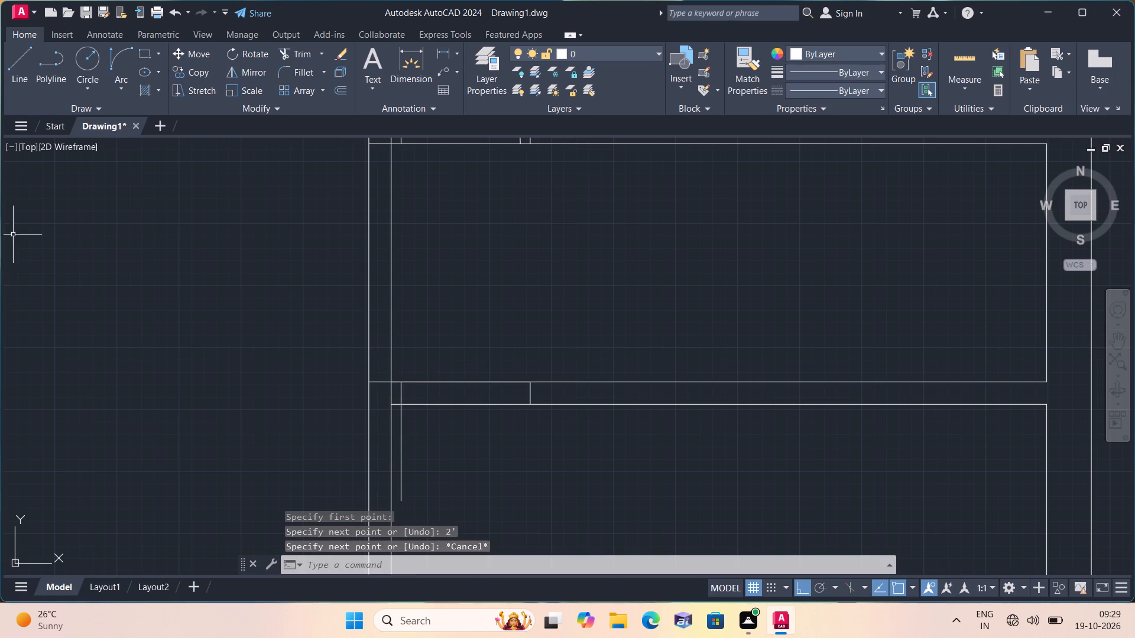
# Draw the door swing with a Start, End, Direction arc from the leaf's free end to the far end of the 2' segment.
pyautogui.click(125, 87)
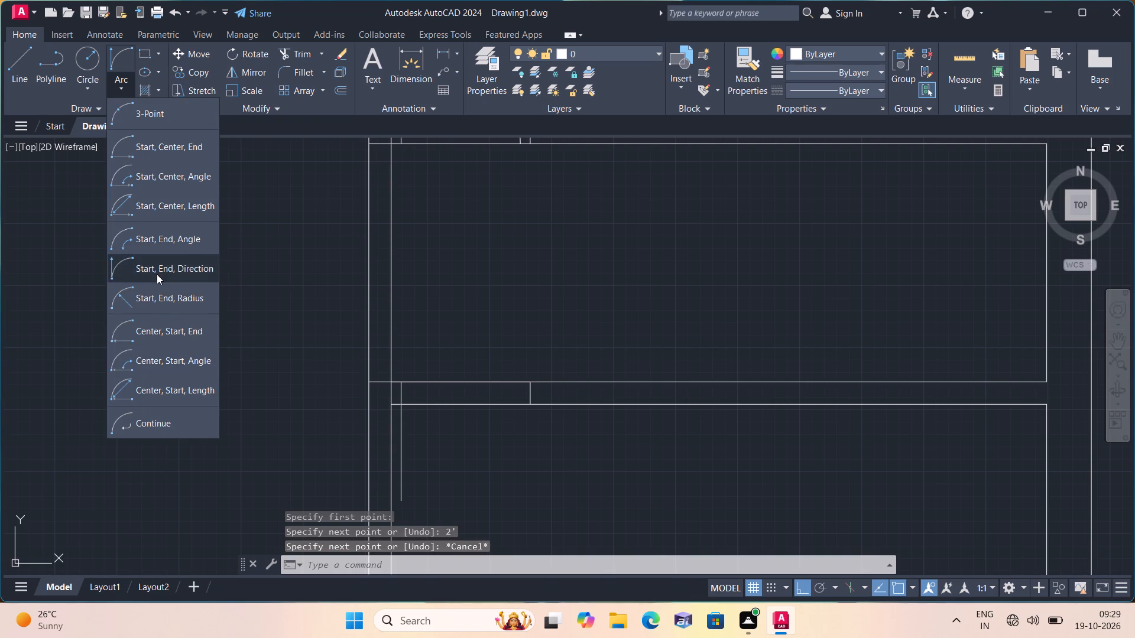
pyautogui.click(157, 274)
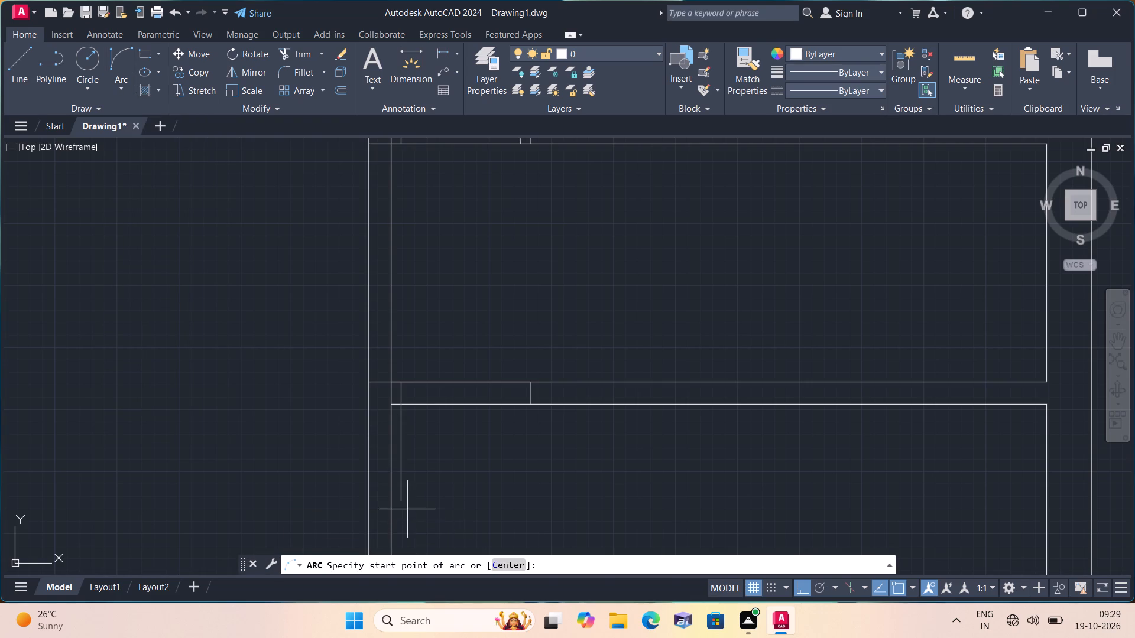
pyautogui.click(403, 502)
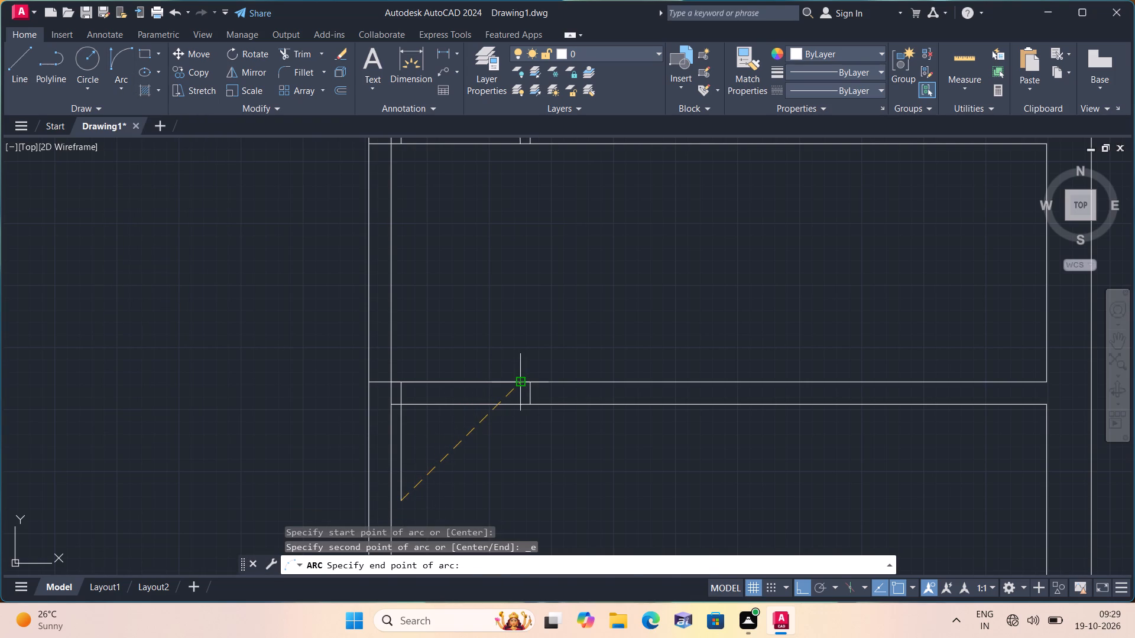
pyautogui.click(516, 385)
pyautogui.click(531, 491)
# Trim the lower cross wall's lower face line across the door opening, including the short pieces beside the leaf and the arc end.
pyautogui.write('trim')
pyautogui.press('space')
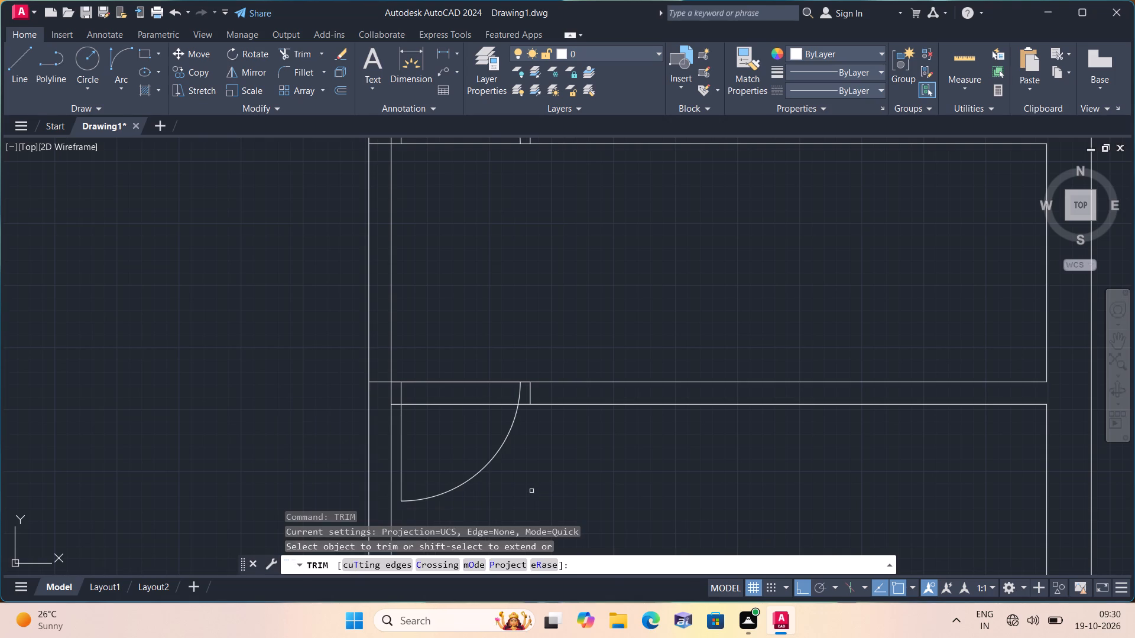
pyautogui.moveTo(449, 392); pyautogui.dragTo(452, 399)
pyautogui.click(452, 407)
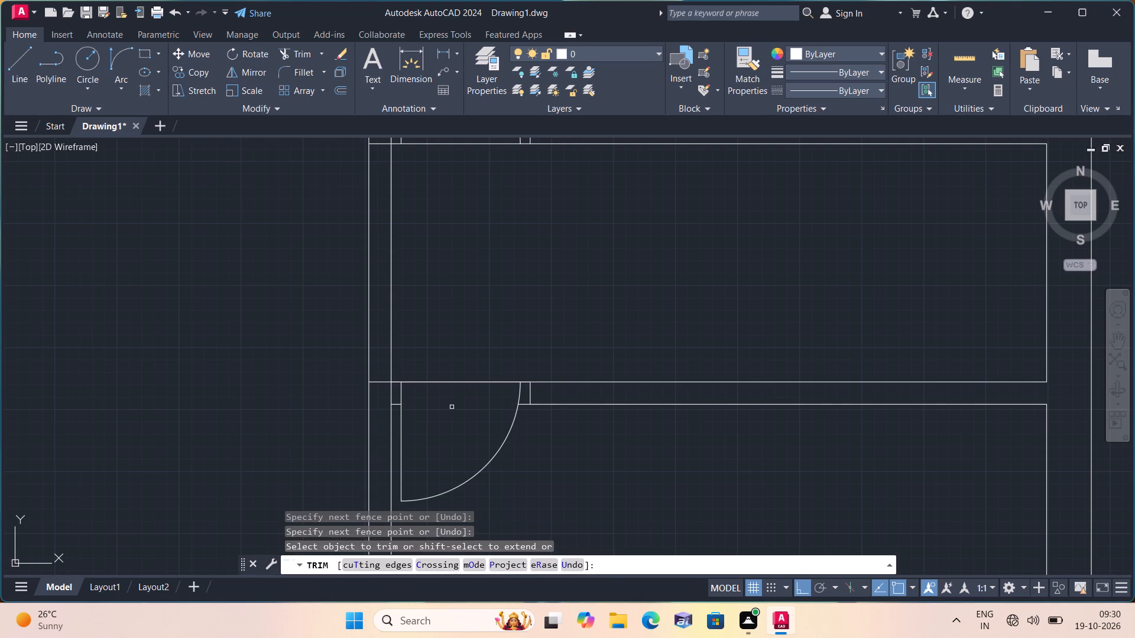
pyautogui.scroll(2, 399, 404)
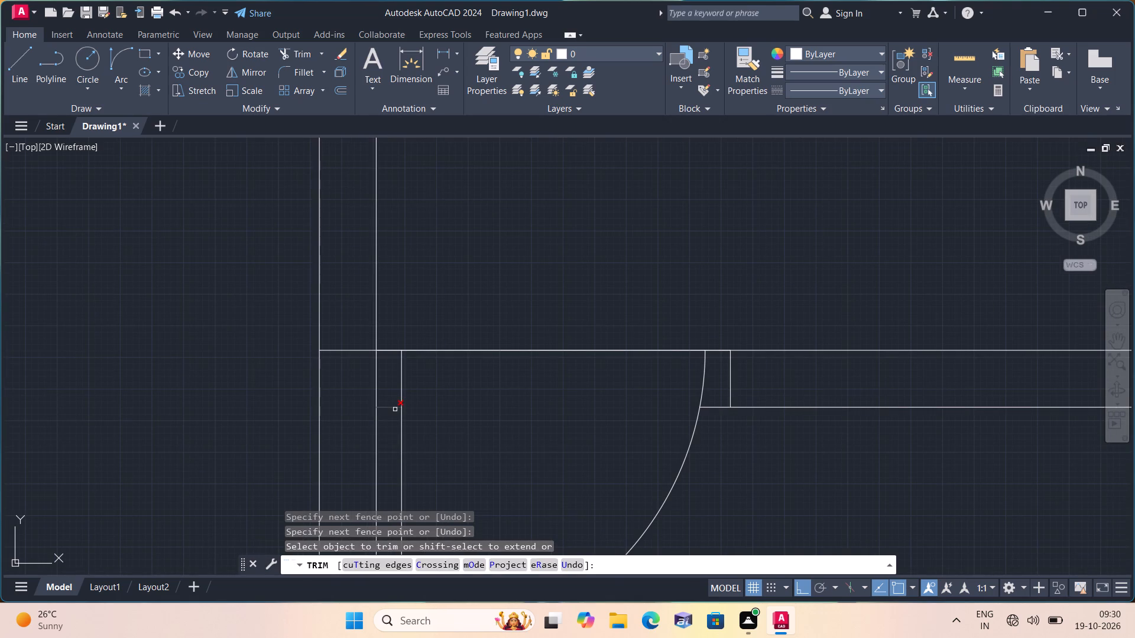
pyautogui.click(395, 409)
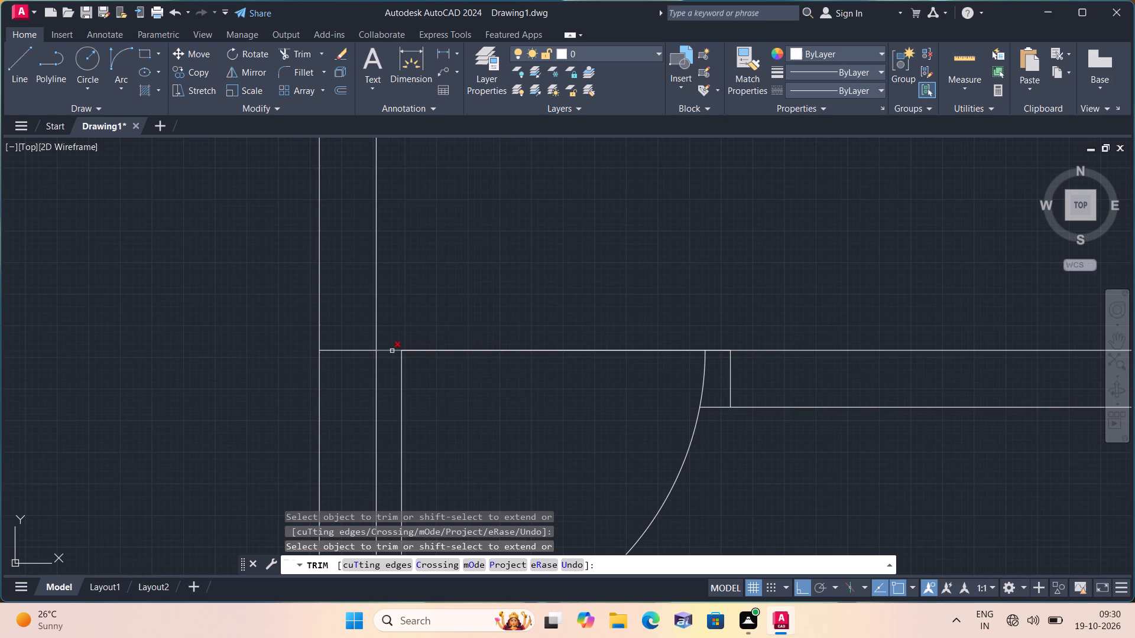
pyautogui.click(392, 351)
pyautogui.click(412, 349)
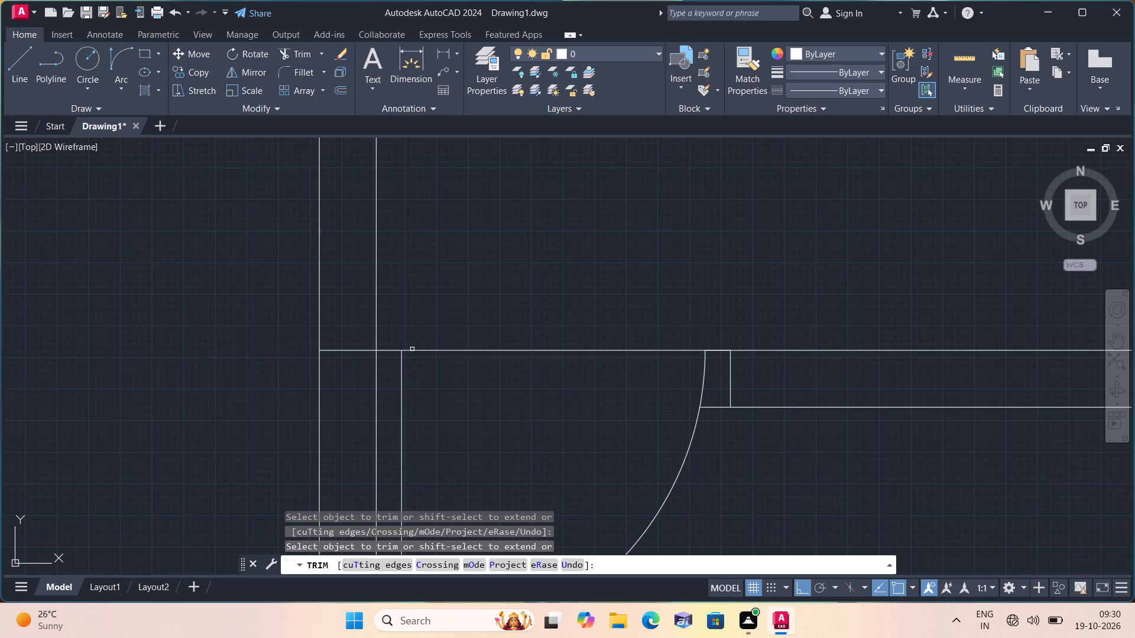
pyautogui.click(716, 351)
pyautogui.moveTo(719, 402); pyautogui.dragTo(709, 442)
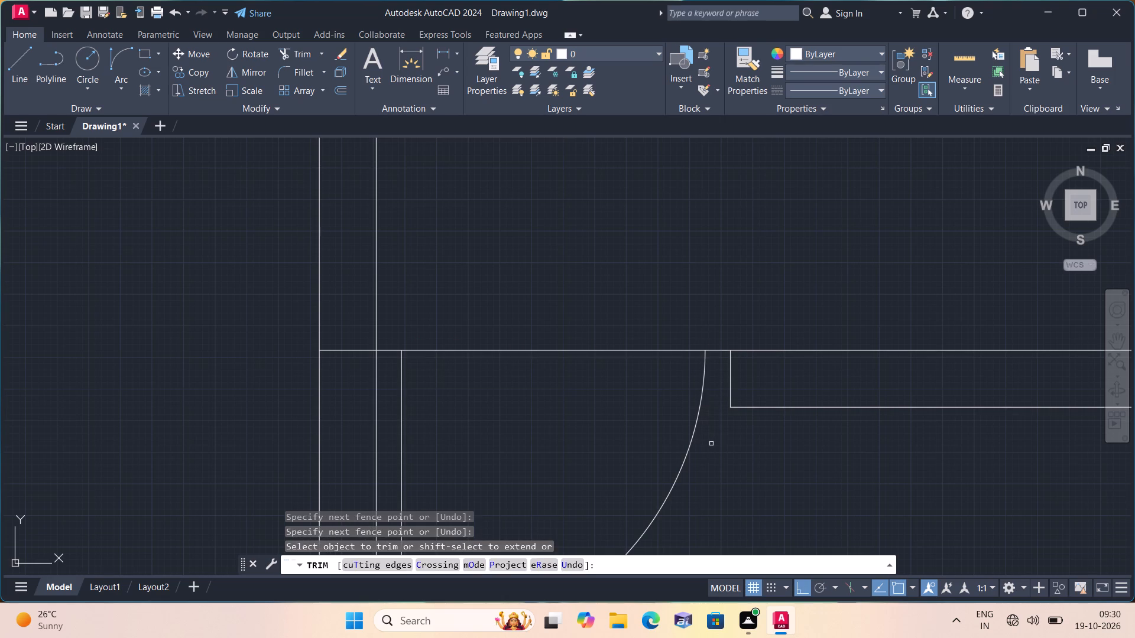
pyautogui.scroll(-2, 712, 444)
pyautogui.press('space')
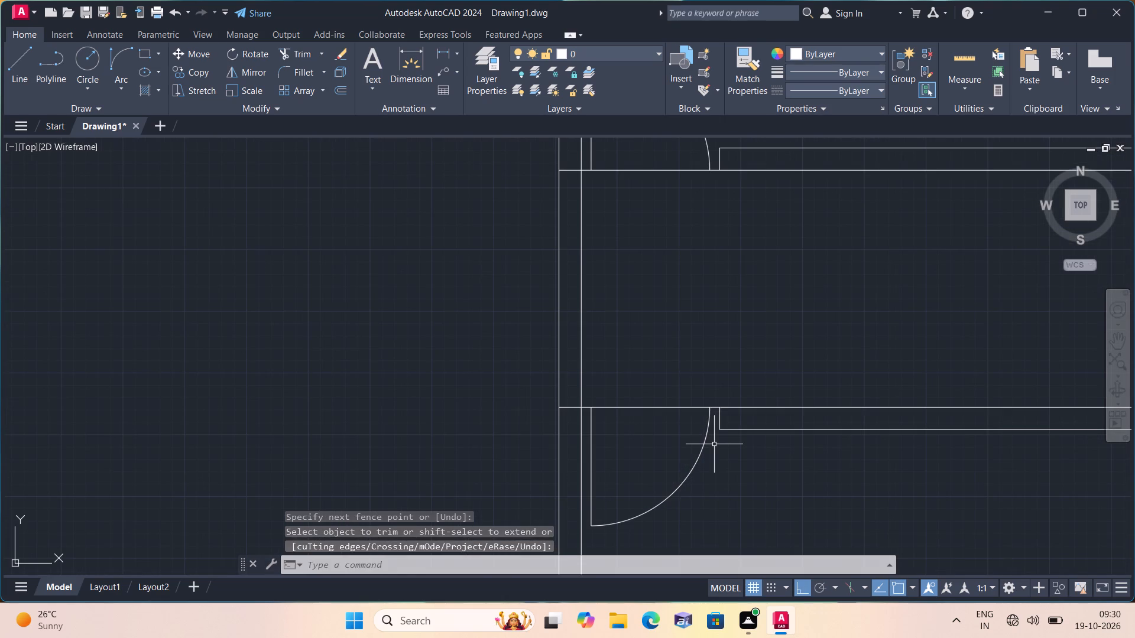
# Trim both vertical partition lines between the two cross walls to open the space between the two doors.
pyautogui.press('space')
pyautogui.click(617, 320)
pyautogui.click(429, 382)
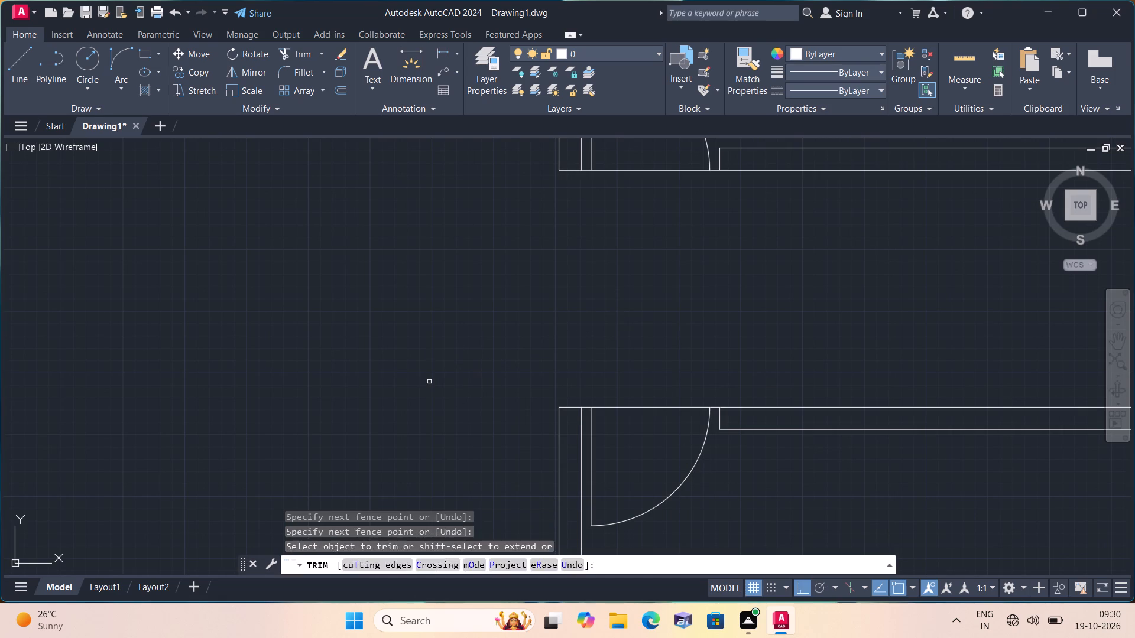
pyautogui.press('space')
# Offset the inner face line at the closed right end of the passage 7'3" inward, toward the two doors.
pyautogui.scroll(-3, 429, 382)
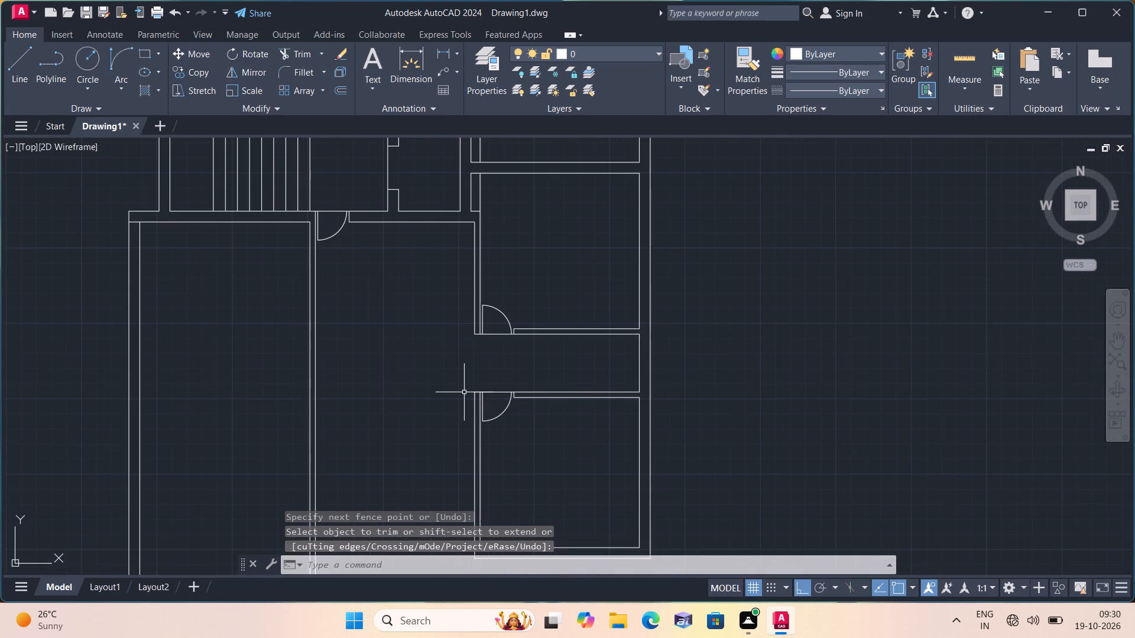
pyautogui.write('offsey')
pyautogui.press('BackSpace')
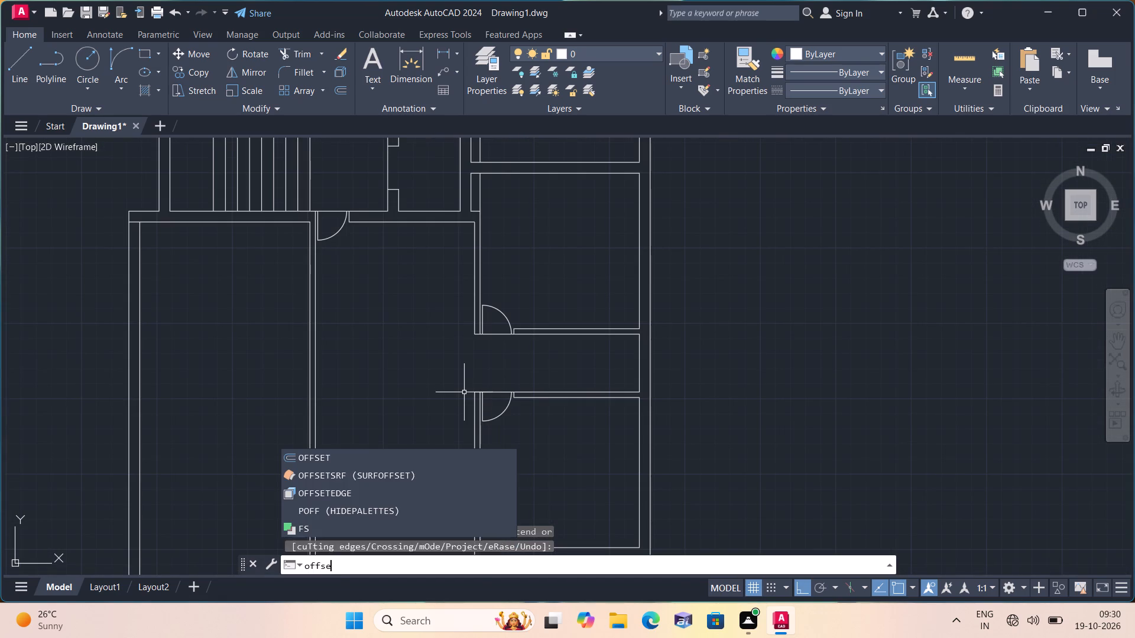
pyautogui.press('t')
pyautogui.press('space')
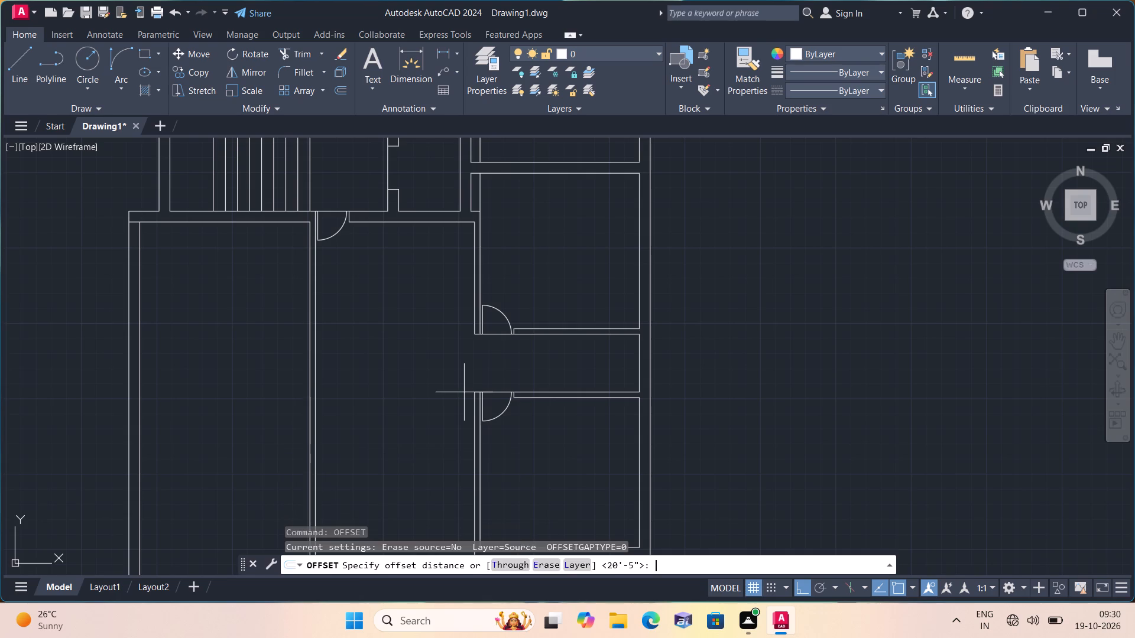
pyautogui.scroll(3, 464, 392)
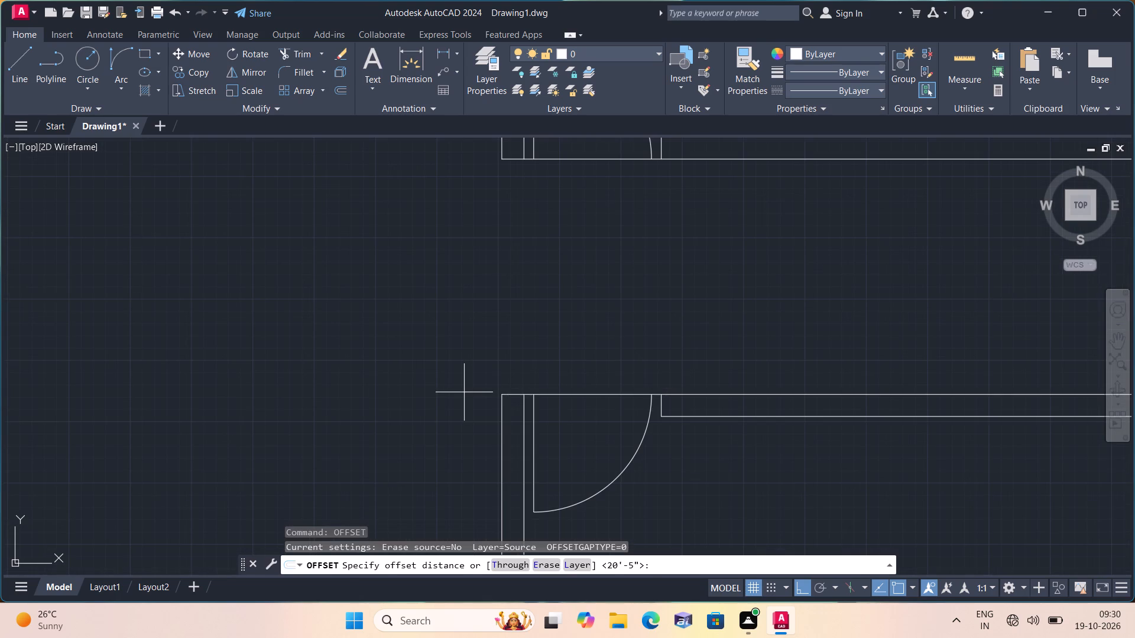
pyautogui.scroll(-1, 464, 392)
pyautogui.scroll(1, 464, 392)
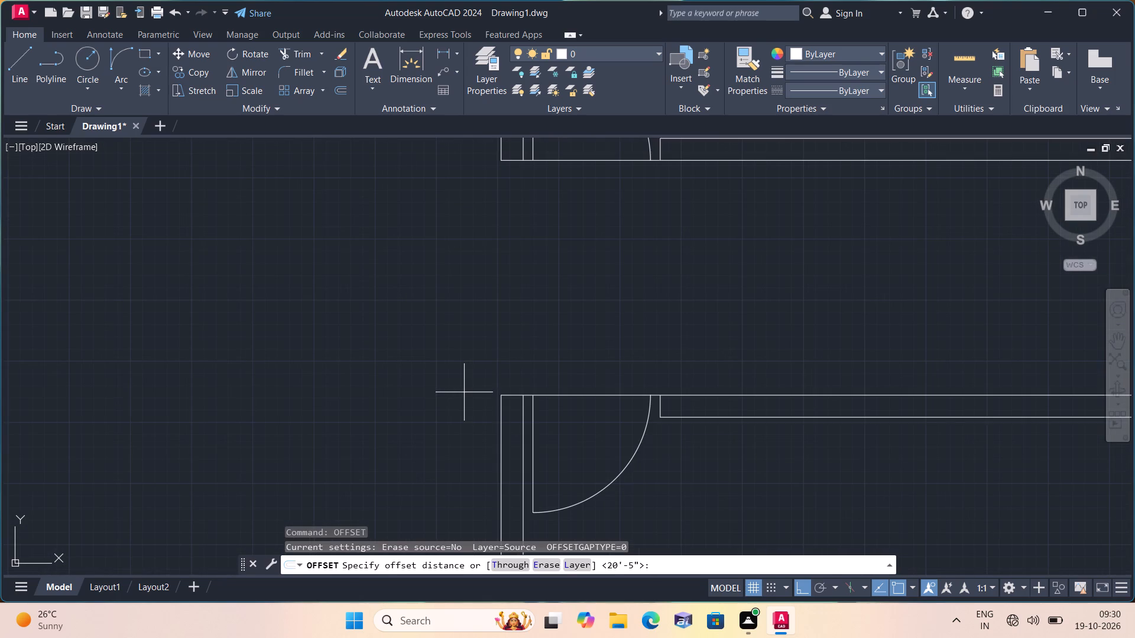
pyautogui.scroll(1, 464, 392)
pyautogui.write('7\'3"')
pyautogui.press('space')
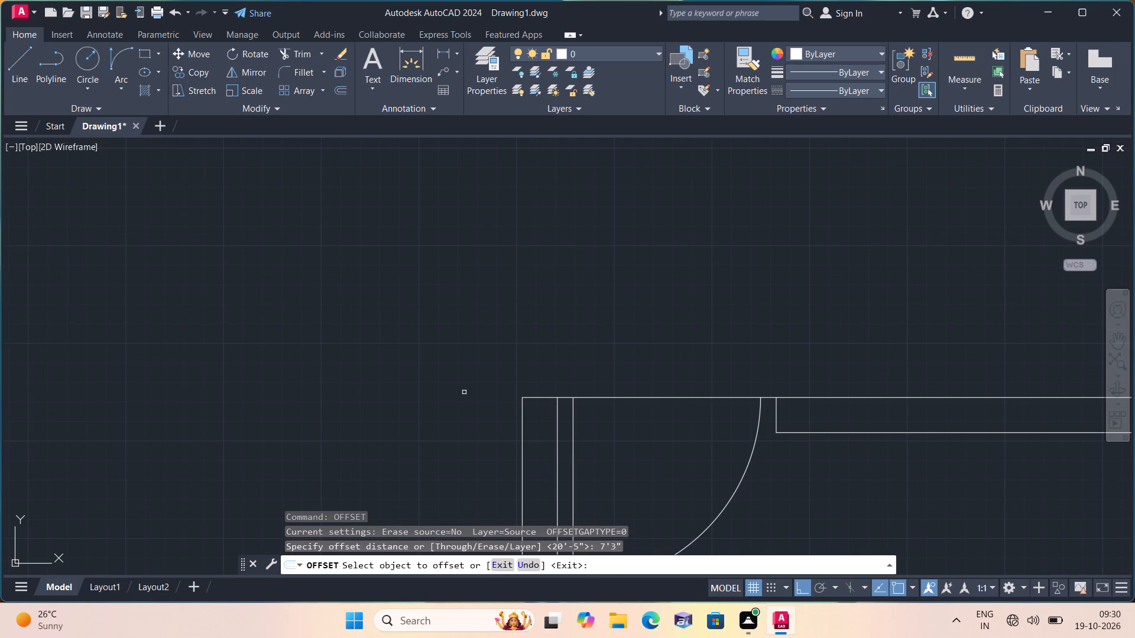
pyautogui.scroll(-4, 464, 393)
pyautogui.scroll(2, 623, 347)
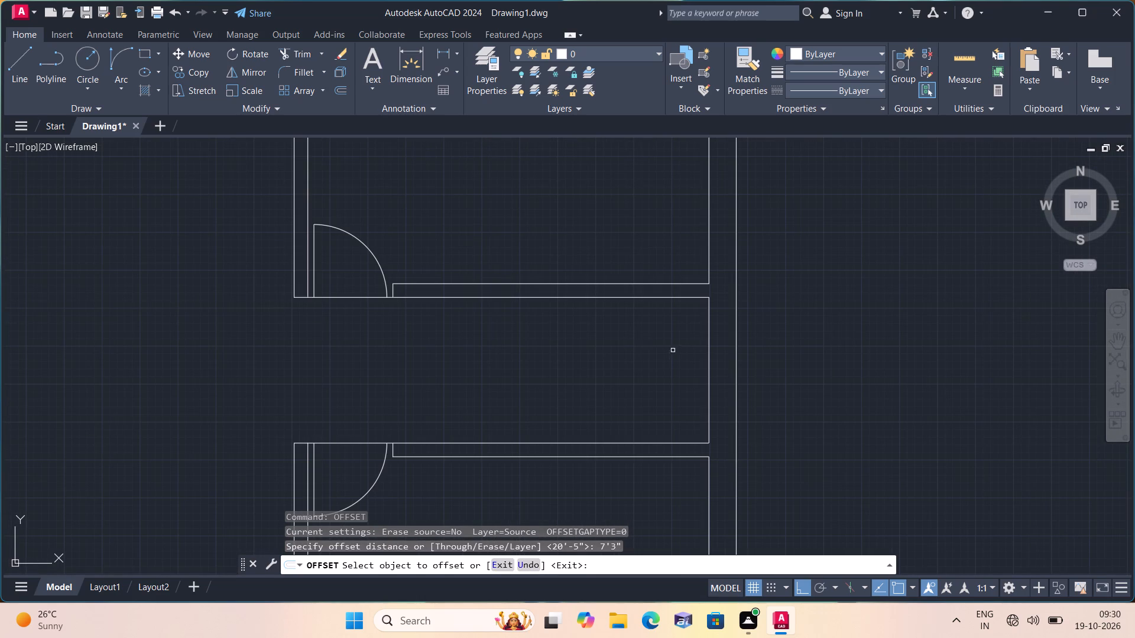
pyautogui.click(711, 371)
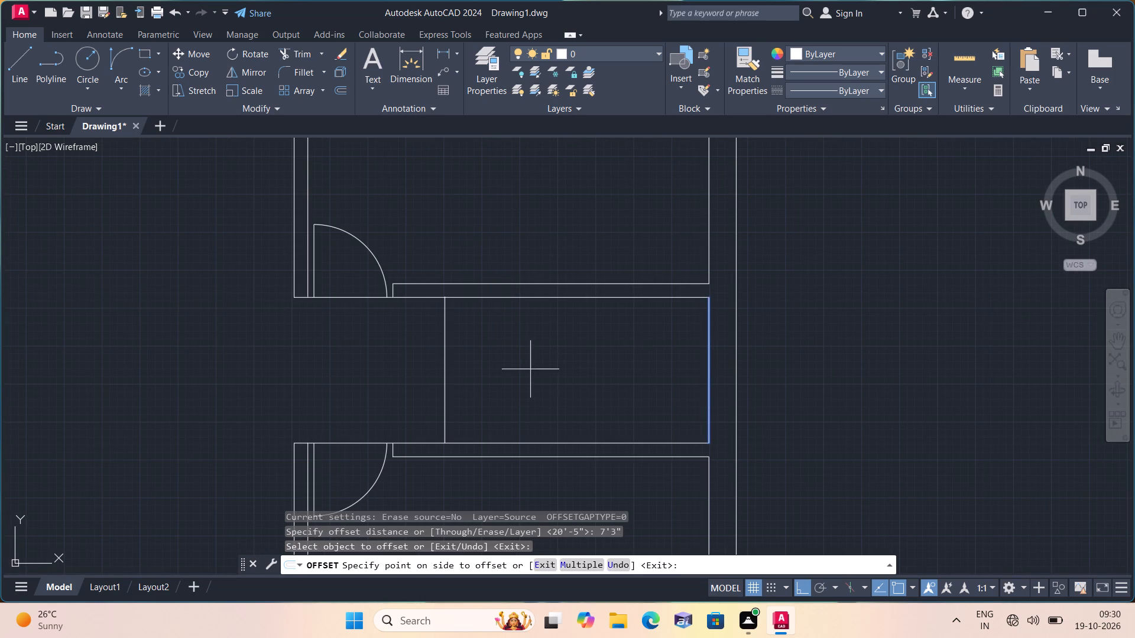
pyautogui.click(521, 369)
pyautogui.press('space')
# Offset the new line across the passage by 4.5" toward the two doors to form a partition wall.
pyautogui.press('space')
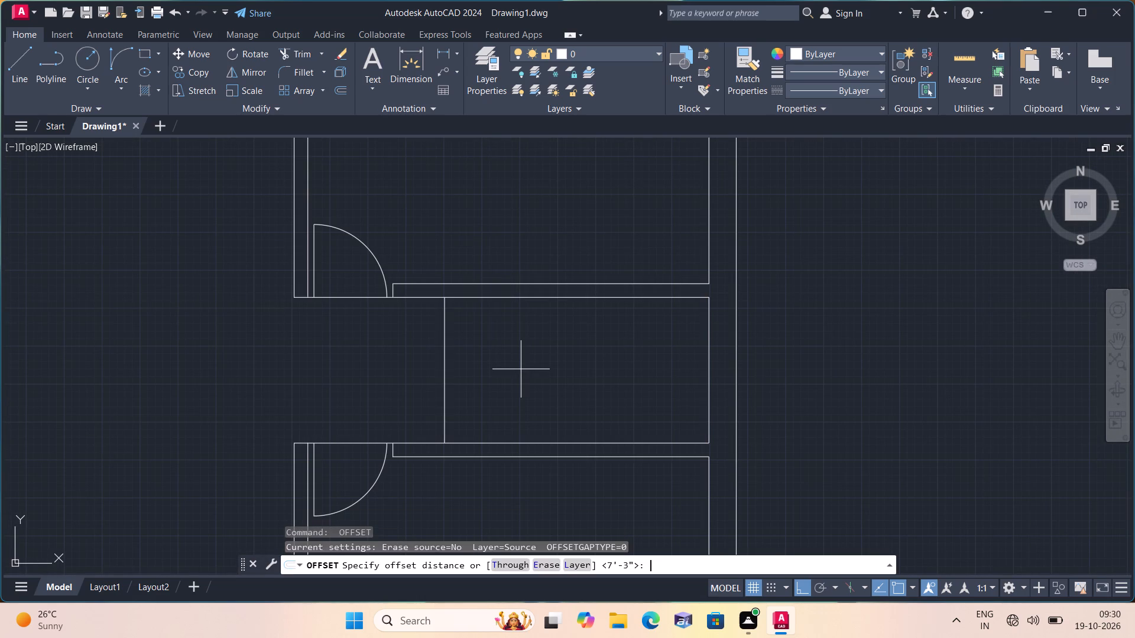
pyautogui.write('4.5"')
pyautogui.press('space')
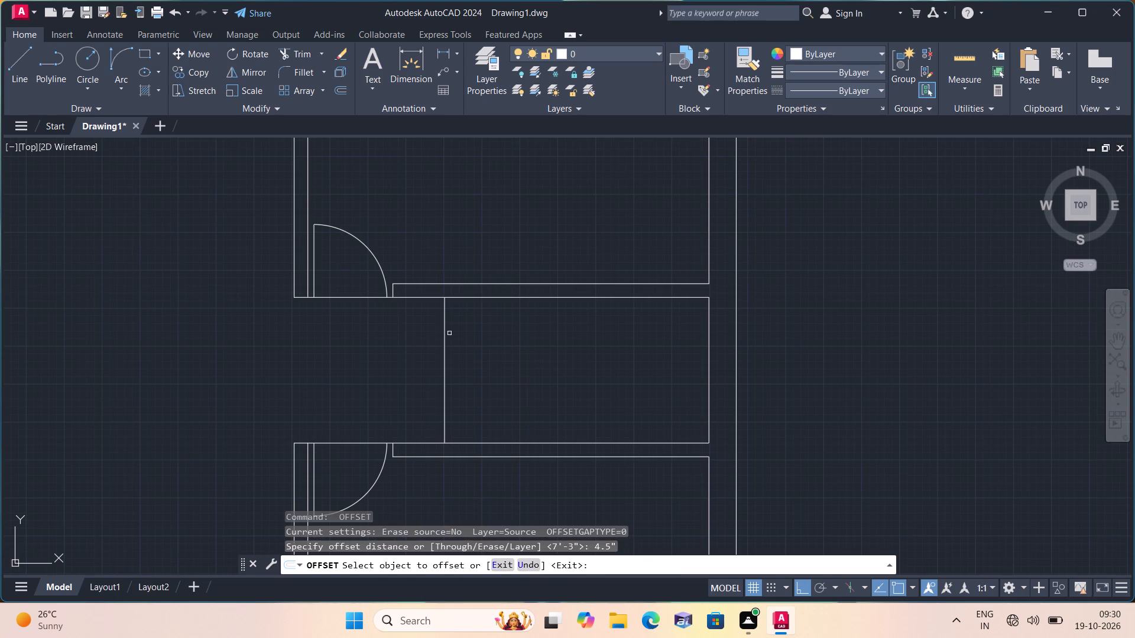
pyautogui.click(447, 346)
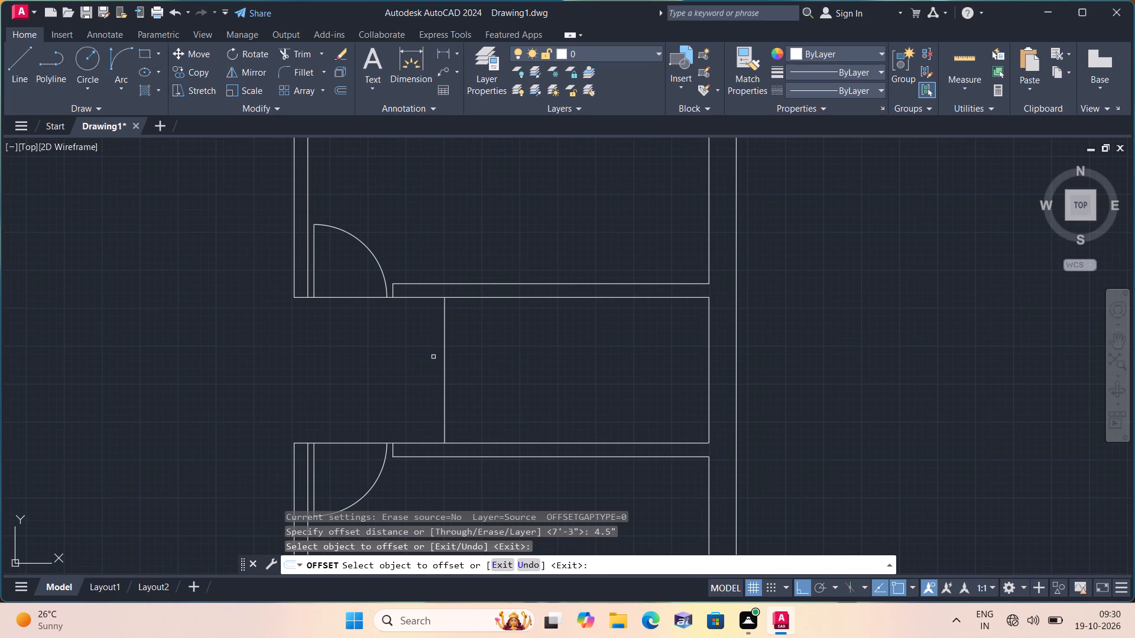
pyautogui.click(446, 367)
pyautogui.click(384, 368)
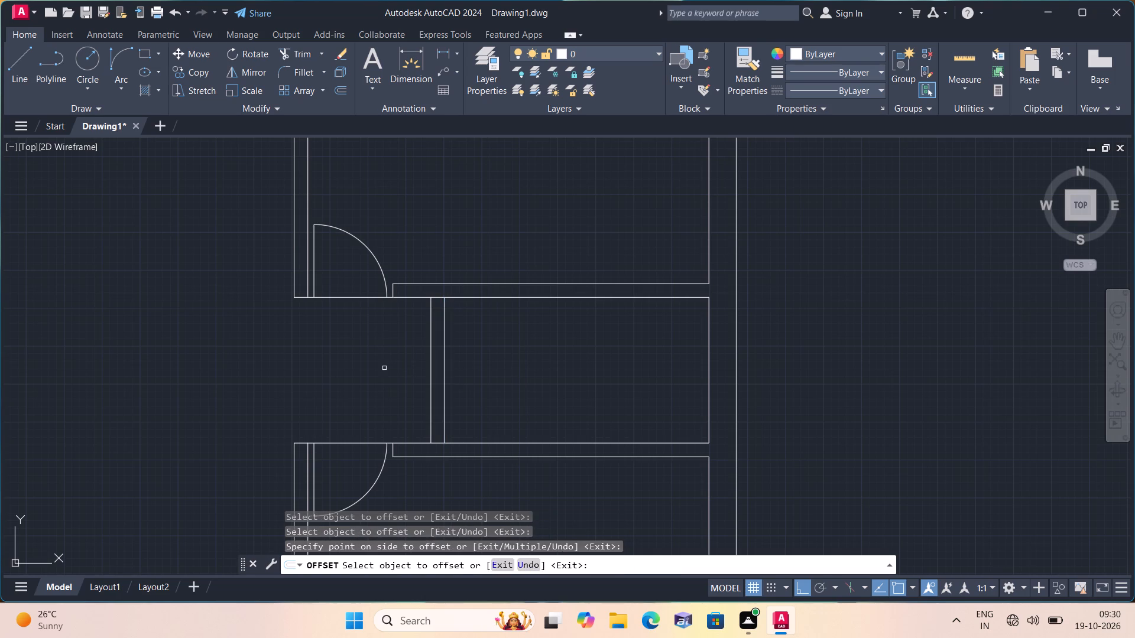
pyautogui.press('space')
# Trim the passage's upper and lower wall lines between the two faces of the new partition.
pyautogui.write('trim')
pyautogui.press('space')
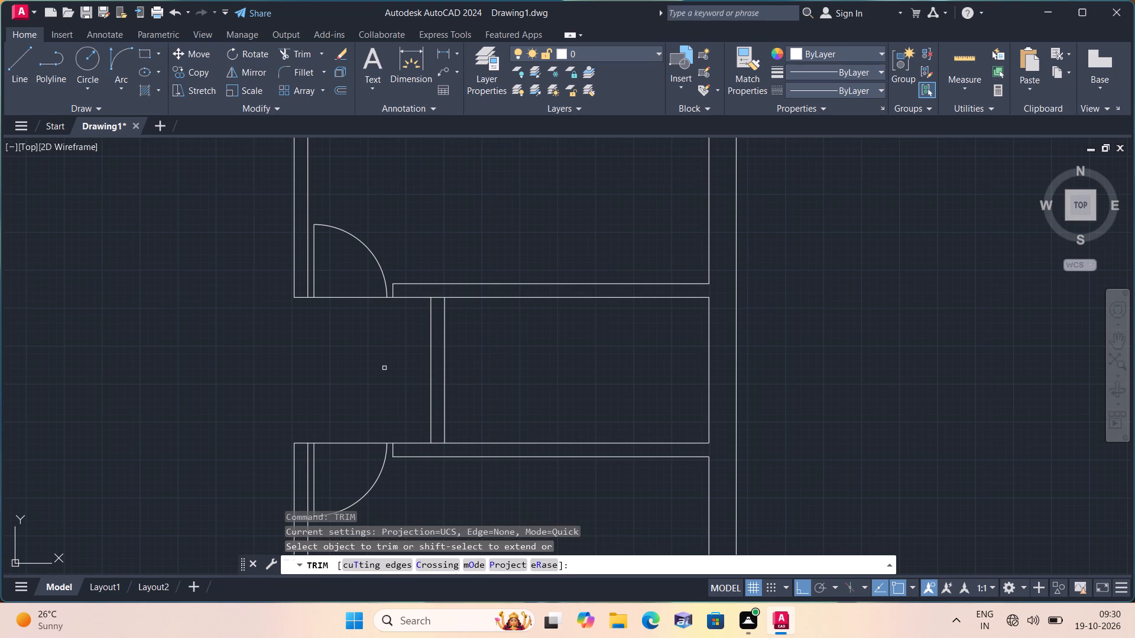
pyautogui.click(435, 297)
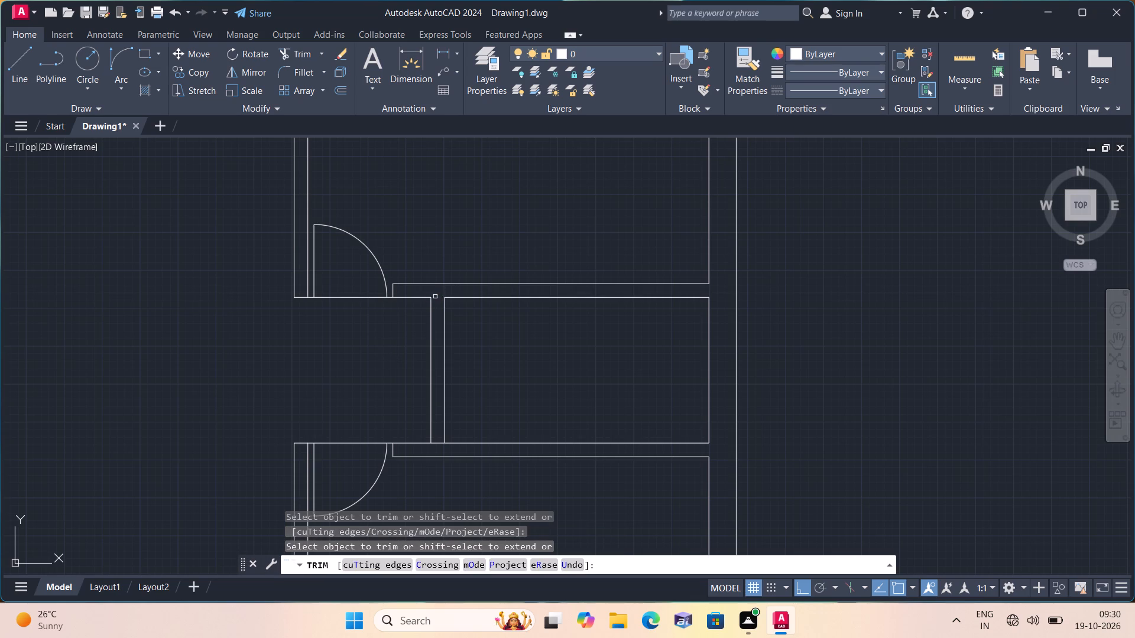
pyautogui.click(440, 442)
pyautogui.press('space')
# Draw 2", 2' and 2" segments down the new partition's door-side face from its upper corner, and continue straight across to the other face.
pyautogui.write('l')
pyautogui.press('space')
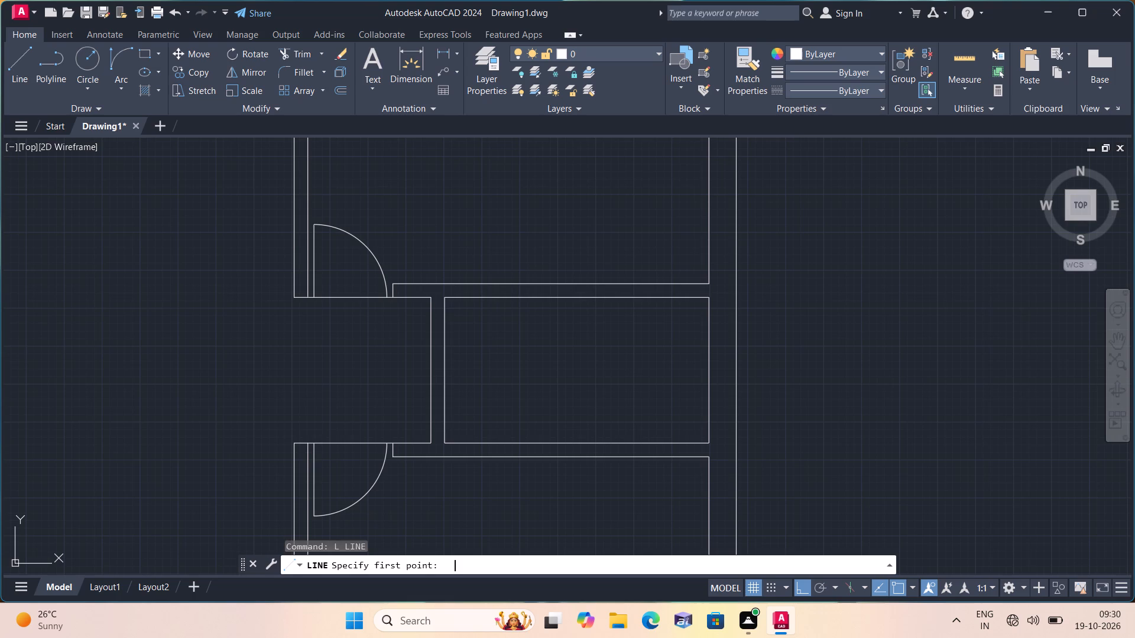
pyautogui.click(430, 299)
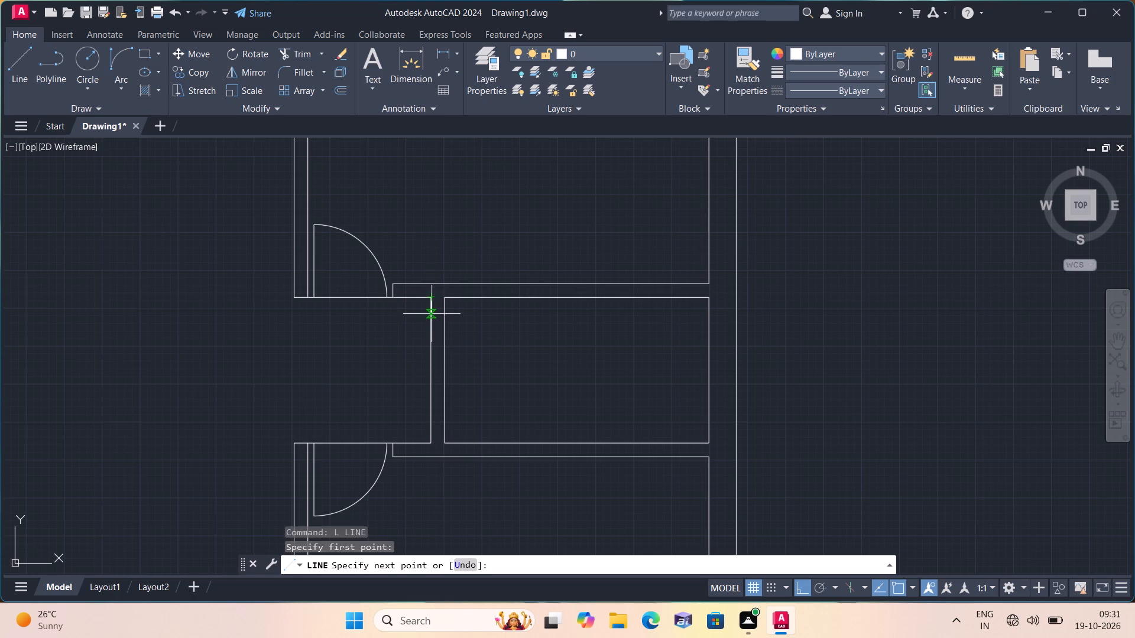
pyautogui.write('2"')
pyautogui.press('space')
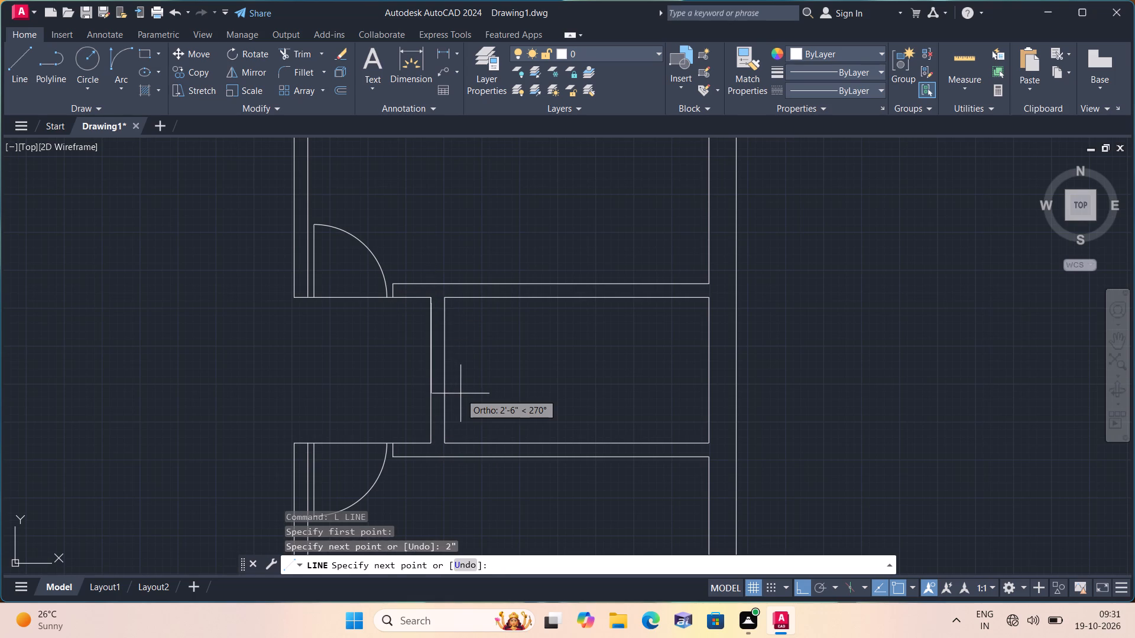
pyautogui.press('2')
pyautogui.write("'")
pyautogui.press('space')
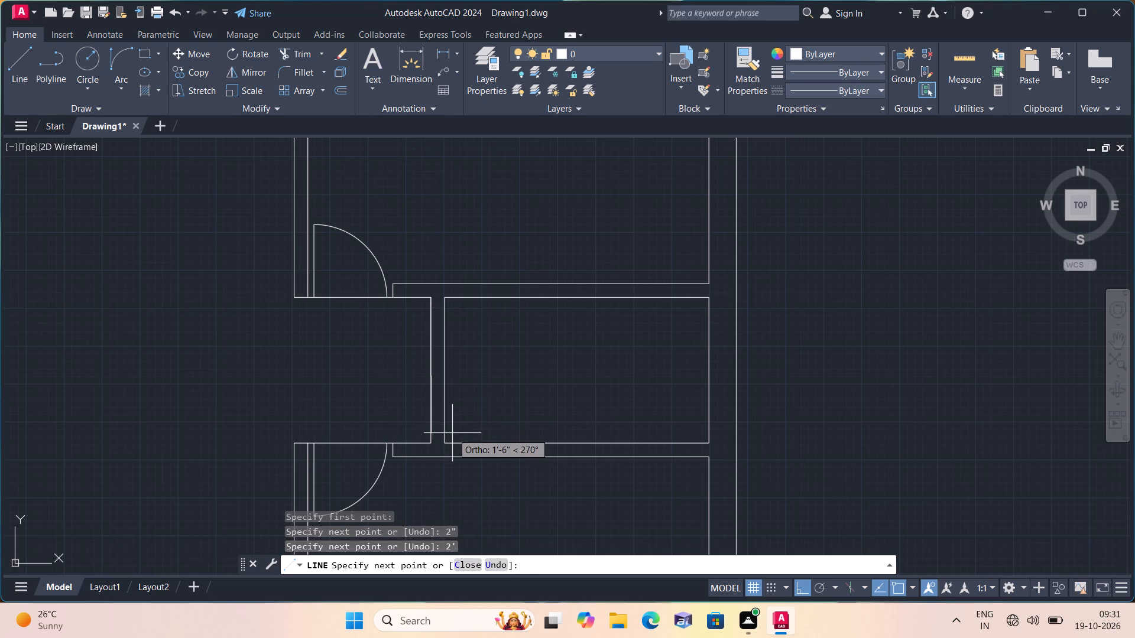
pyautogui.write("2'")
pyautogui.press('BackSpace')
pyautogui.write('"')
pyautogui.press('space')
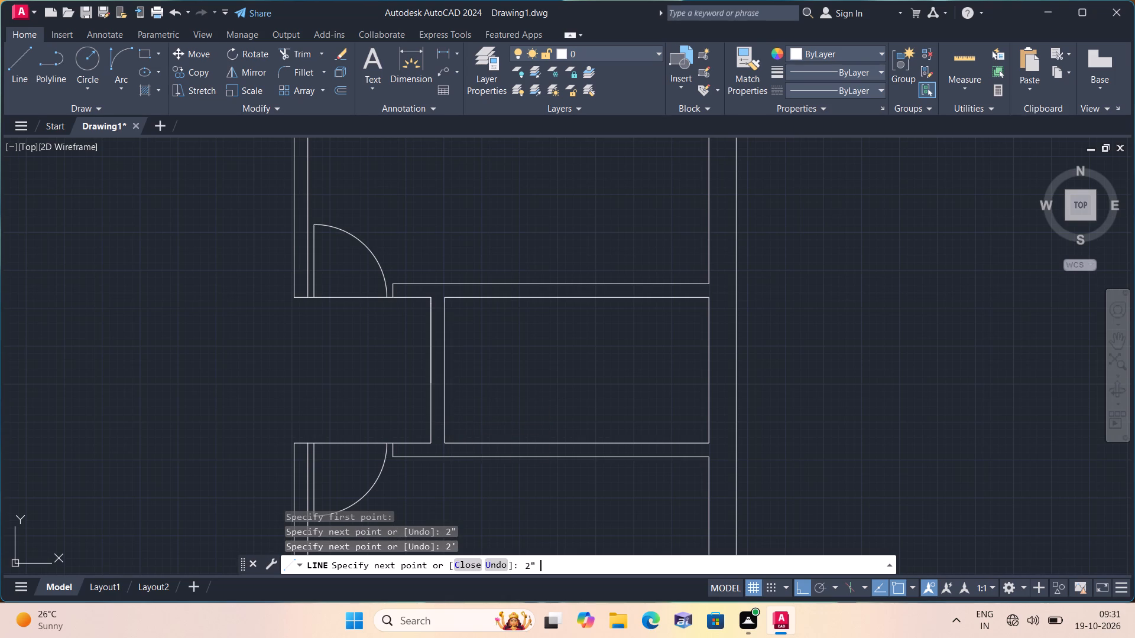
pyautogui.click(445, 382)
pyautogui.press('space')
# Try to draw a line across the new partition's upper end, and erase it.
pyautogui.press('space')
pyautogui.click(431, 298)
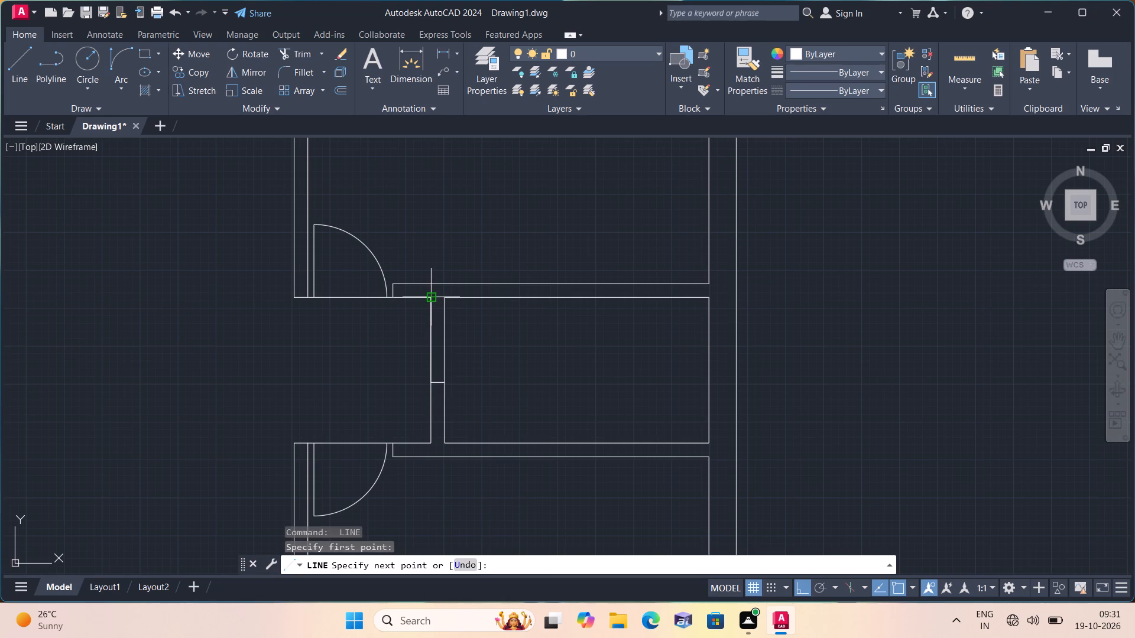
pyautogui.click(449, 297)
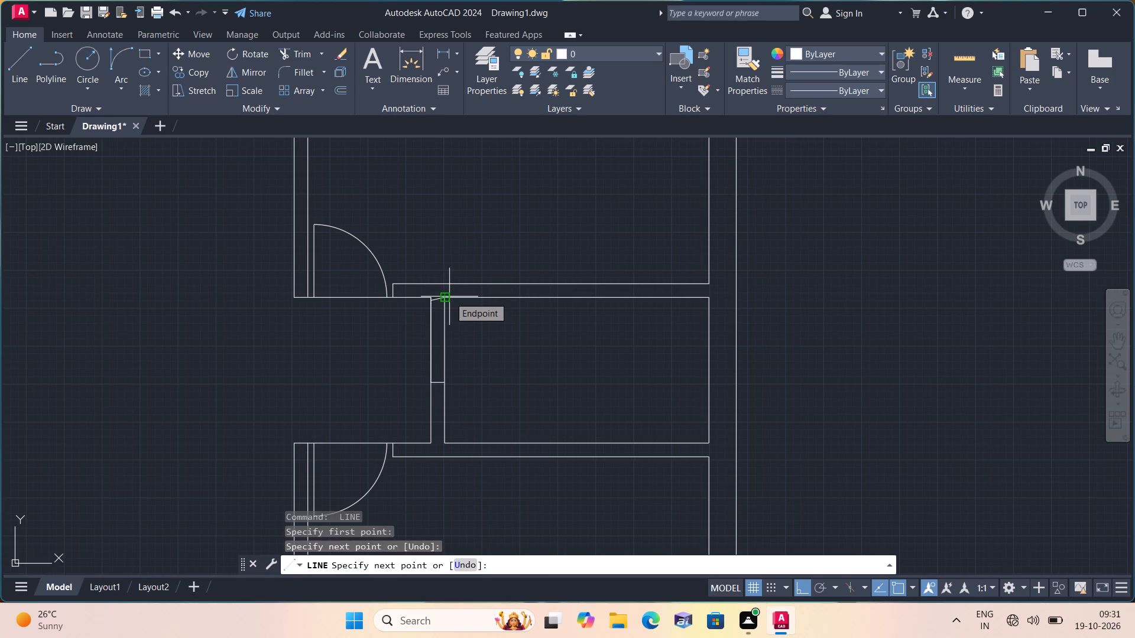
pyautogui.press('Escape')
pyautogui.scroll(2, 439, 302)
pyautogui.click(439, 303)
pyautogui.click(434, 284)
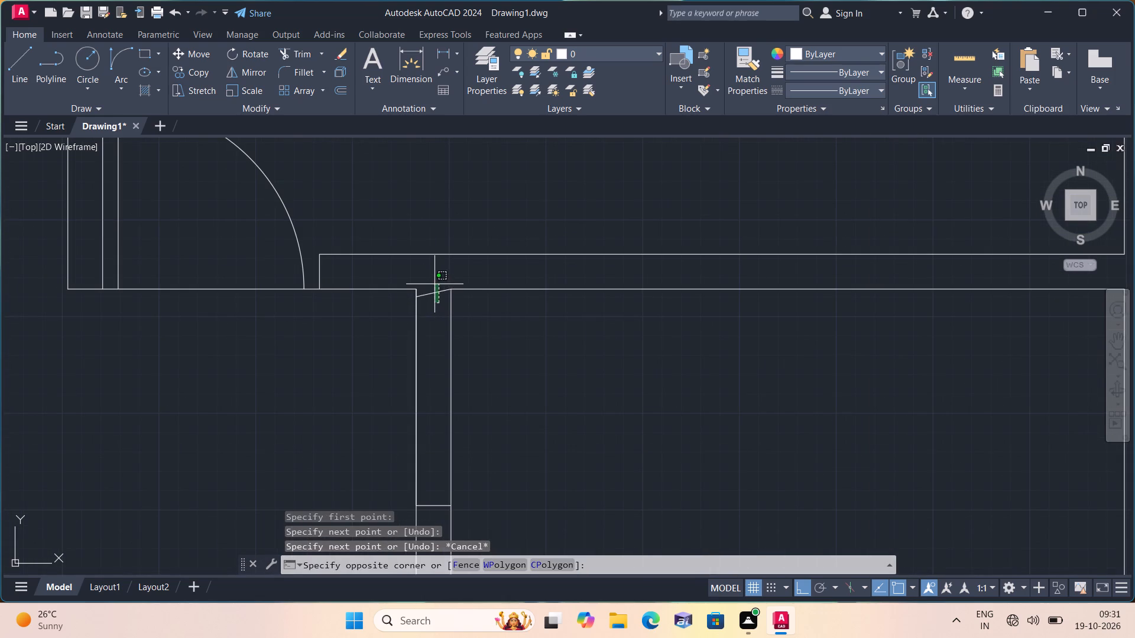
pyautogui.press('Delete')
# Draw a horizontal line across the new partition's upper end, joining its two faces along the passage's upper wall line.
pyautogui.write('l')
pyautogui.press('space')
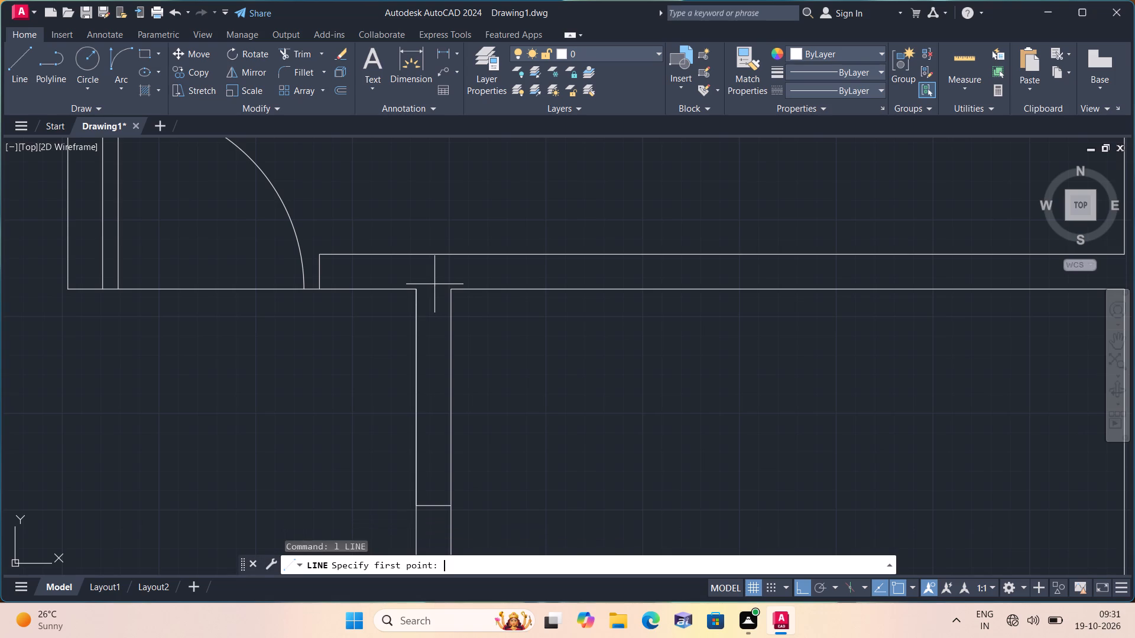
pyautogui.click(415, 289)
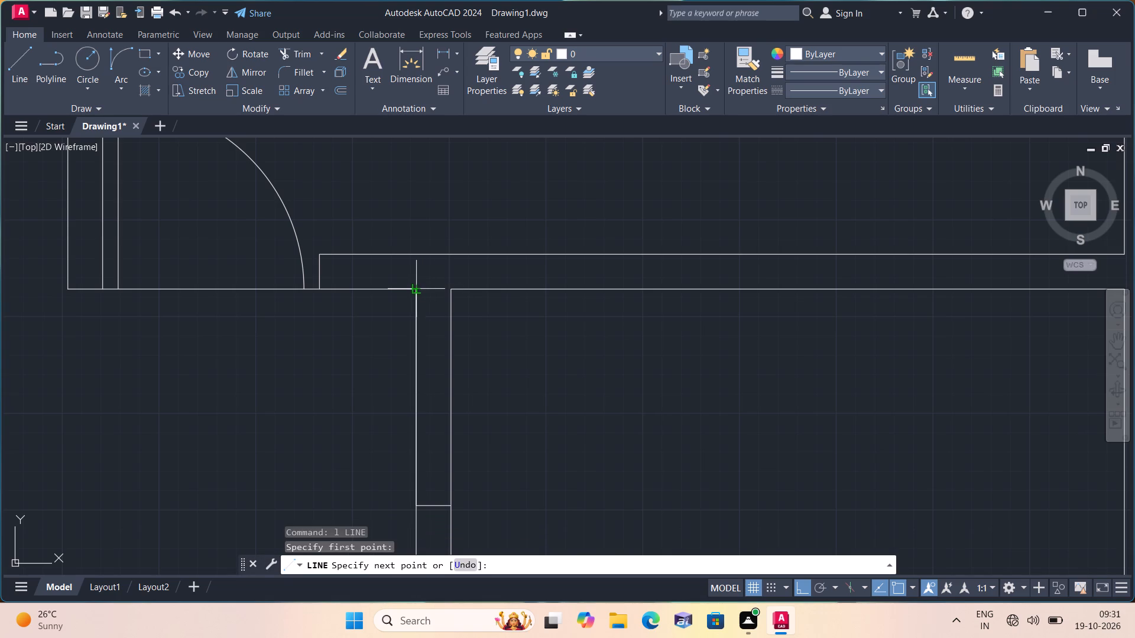
pyautogui.click(449, 289)
pyautogui.press('space')
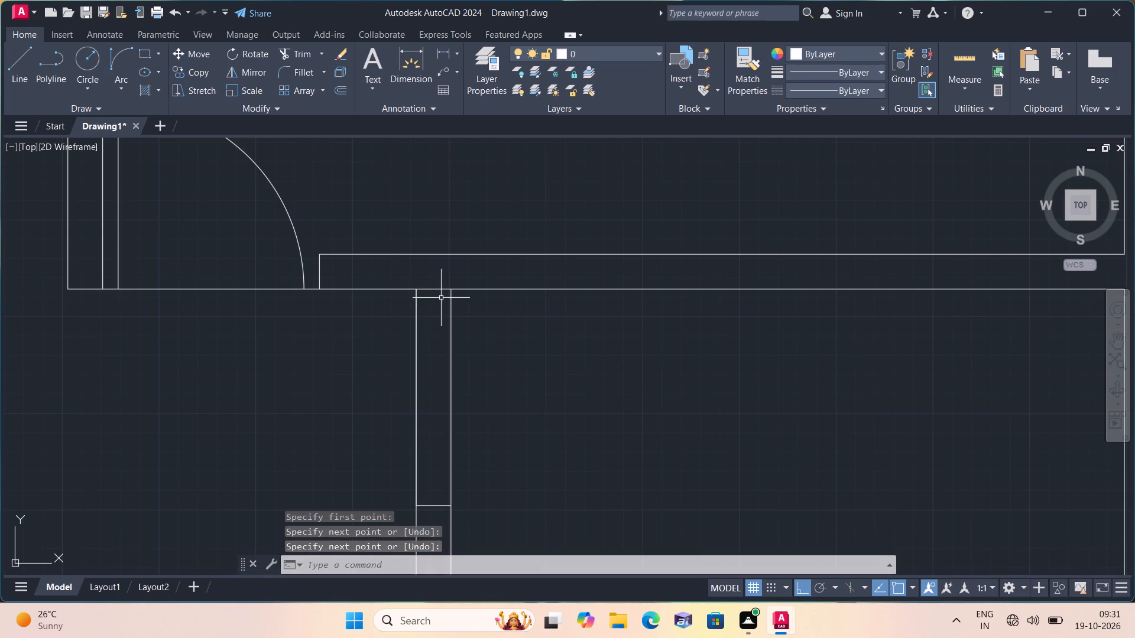
# Draw a 2' door leaf line to the right from the end of the partition's first 2" segment, perpendicular to the partition.
pyautogui.press('space')
pyautogui.click(419, 302)
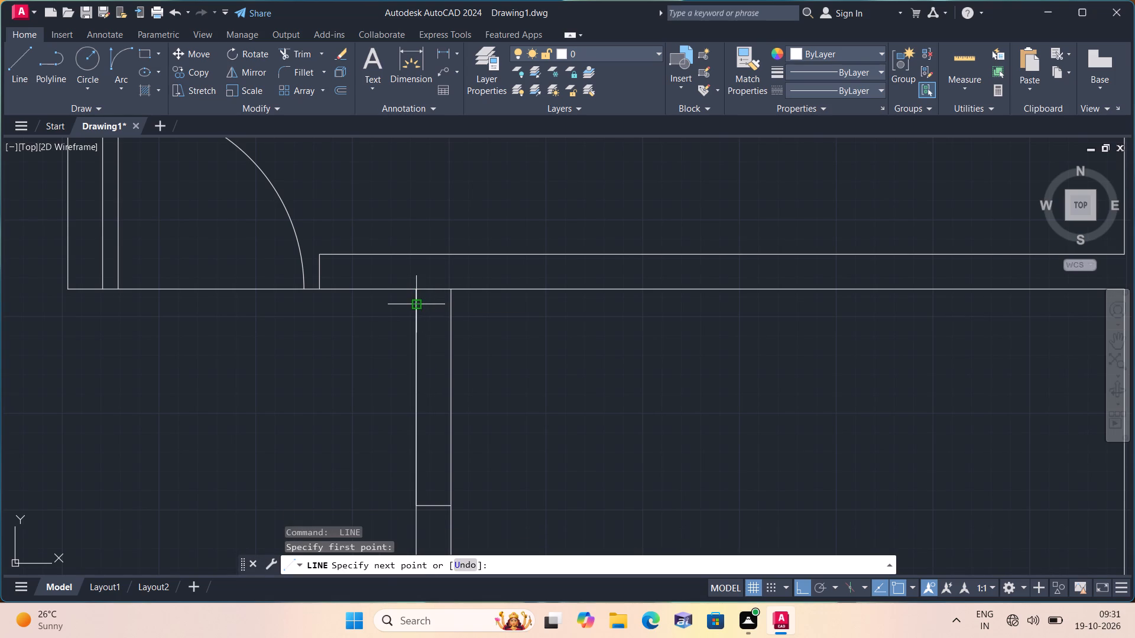
pyautogui.write("2'")
pyautogui.press('space')
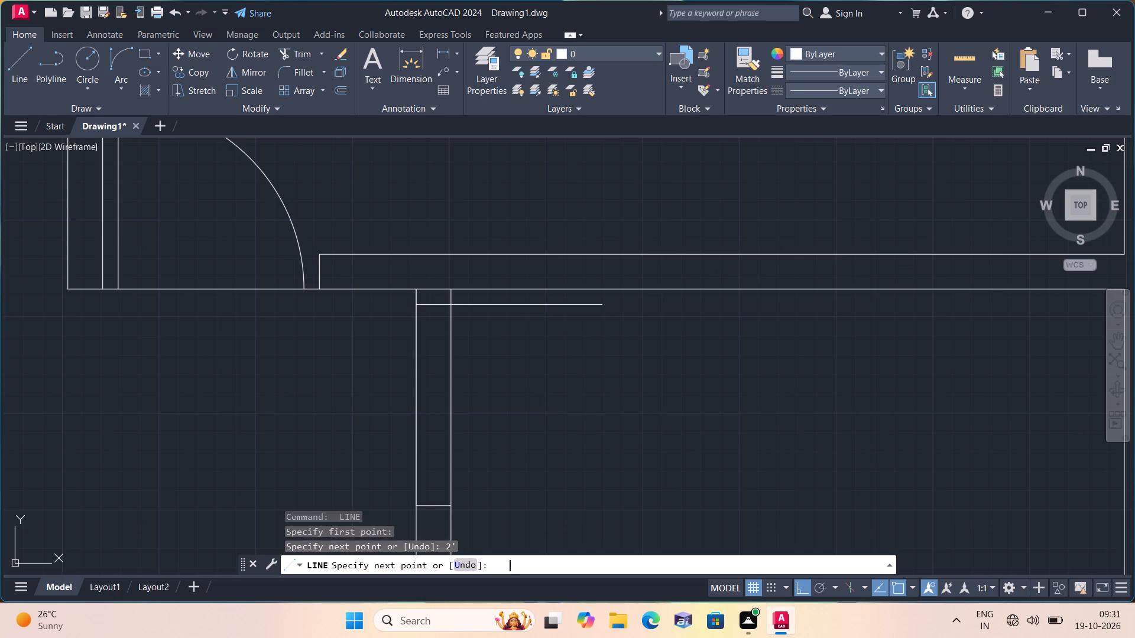
pyautogui.press('Escape')
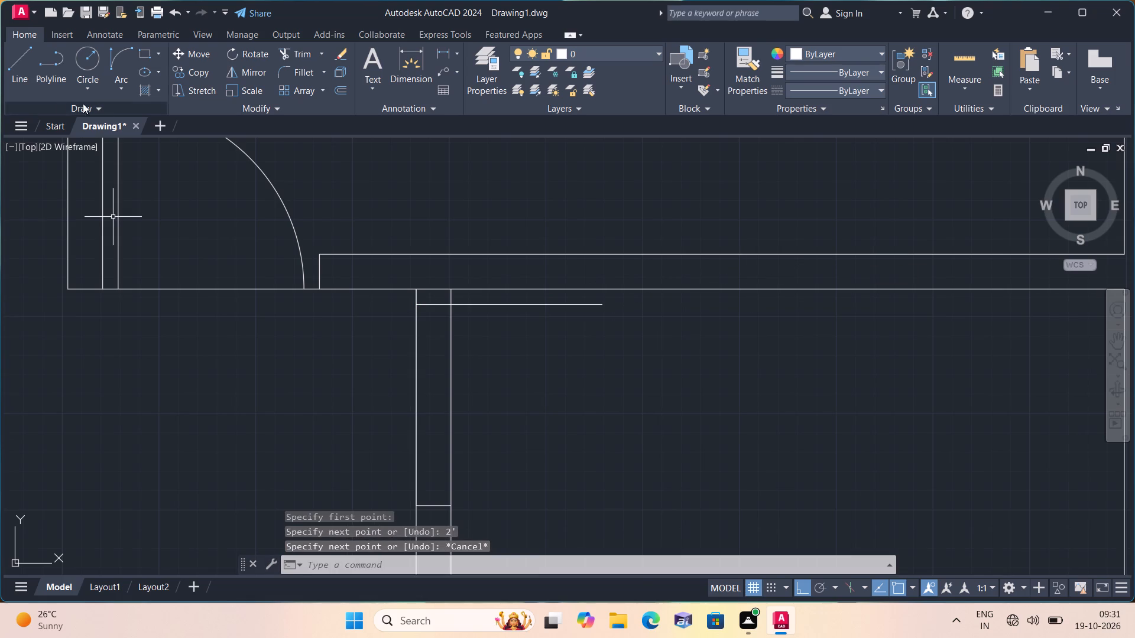
# Draw the door's swing arc with Start, End, Direction from the leaf tip to the lower end of the partition's 2' segment.
pyautogui.moveTo(117, 87); pyautogui.dragTo(141, 118)
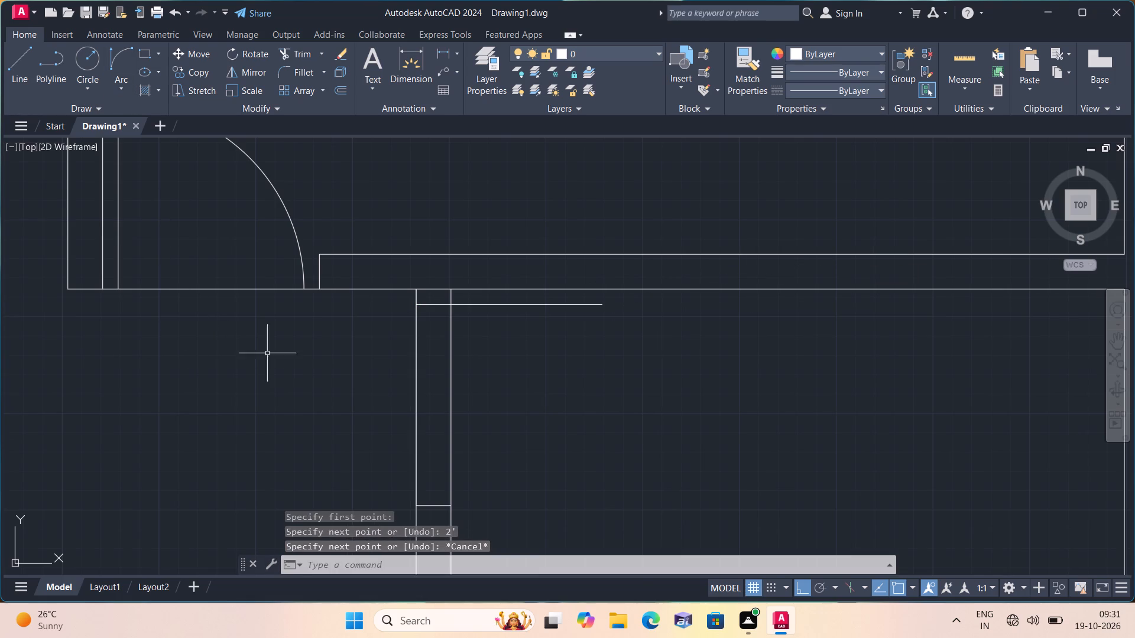
pyautogui.click(128, 90)
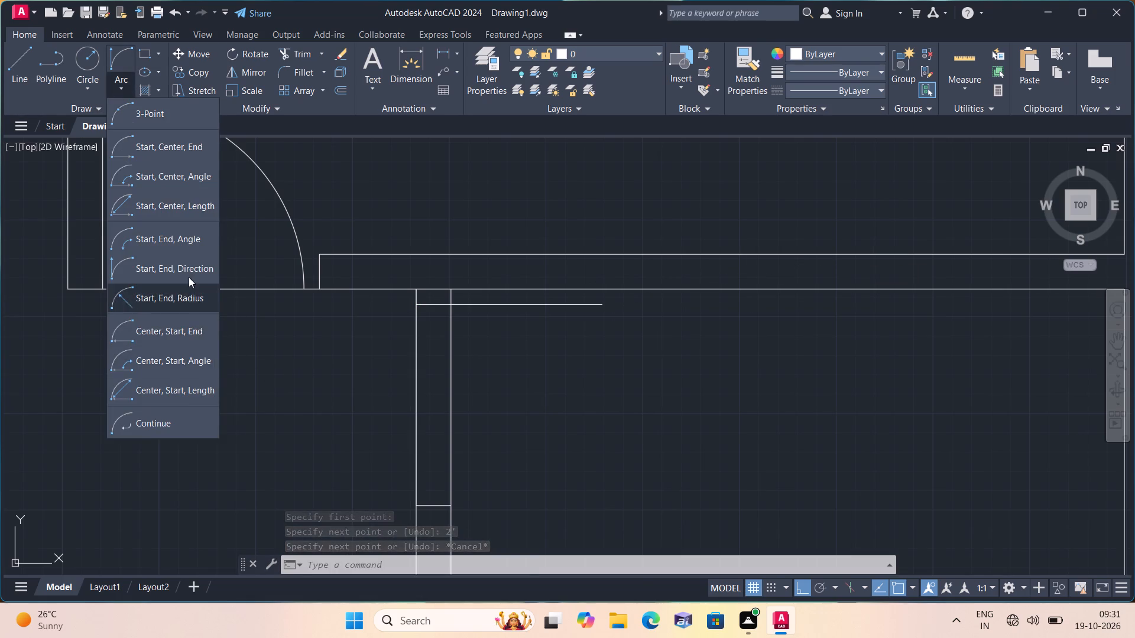
pyautogui.click(186, 266)
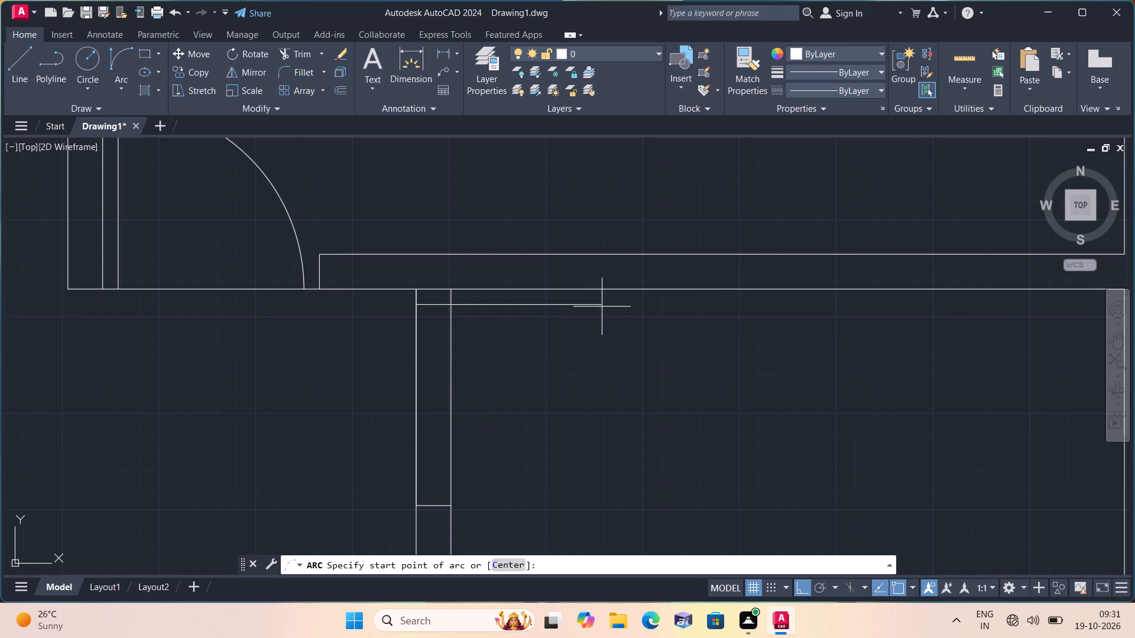
pyautogui.click(606, 303)
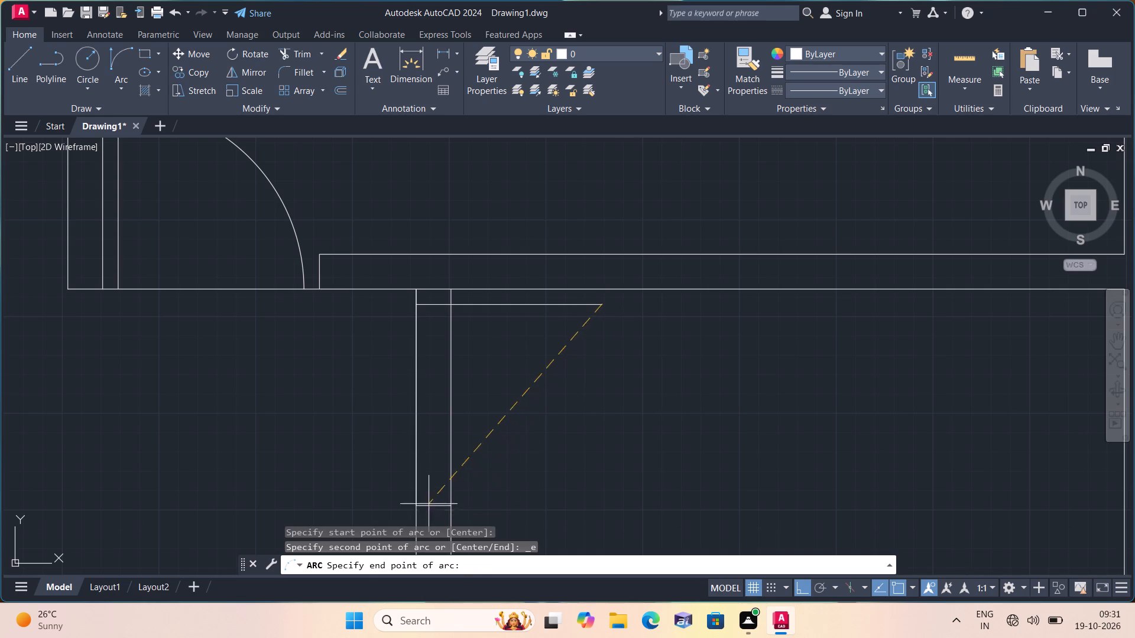
pyautogui.click(416, 491)
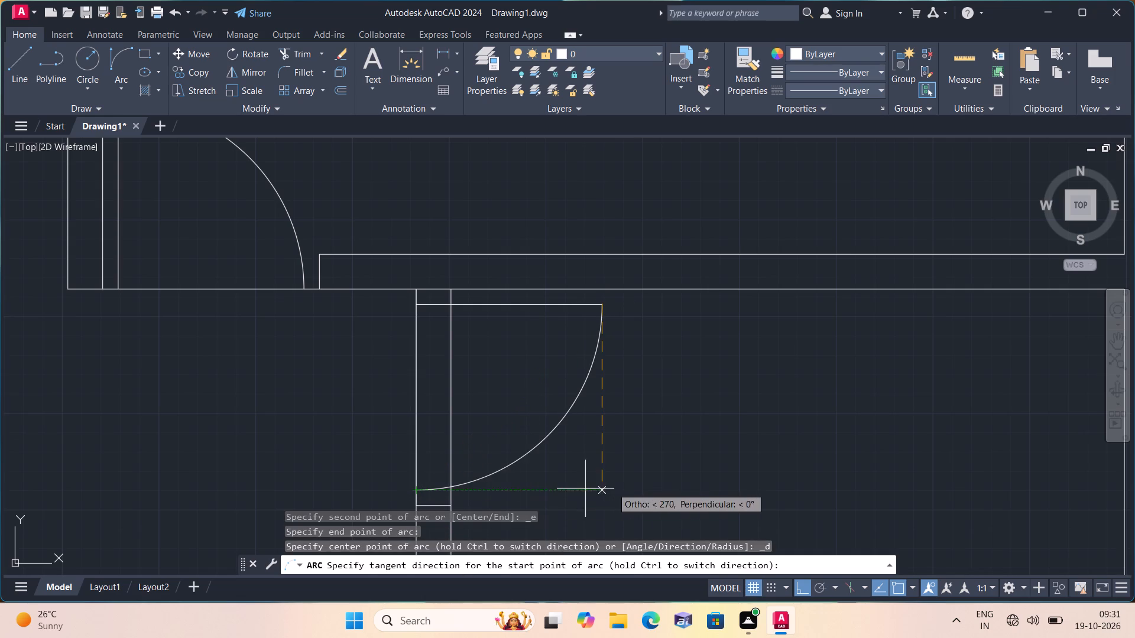
pyautogui.click(667, 461)
# Trim the new partition's faces beside the door leaf, from the passage's upper wall line down to the swing arc.
pyautogui.write('trim')
pyautogui.press('space')
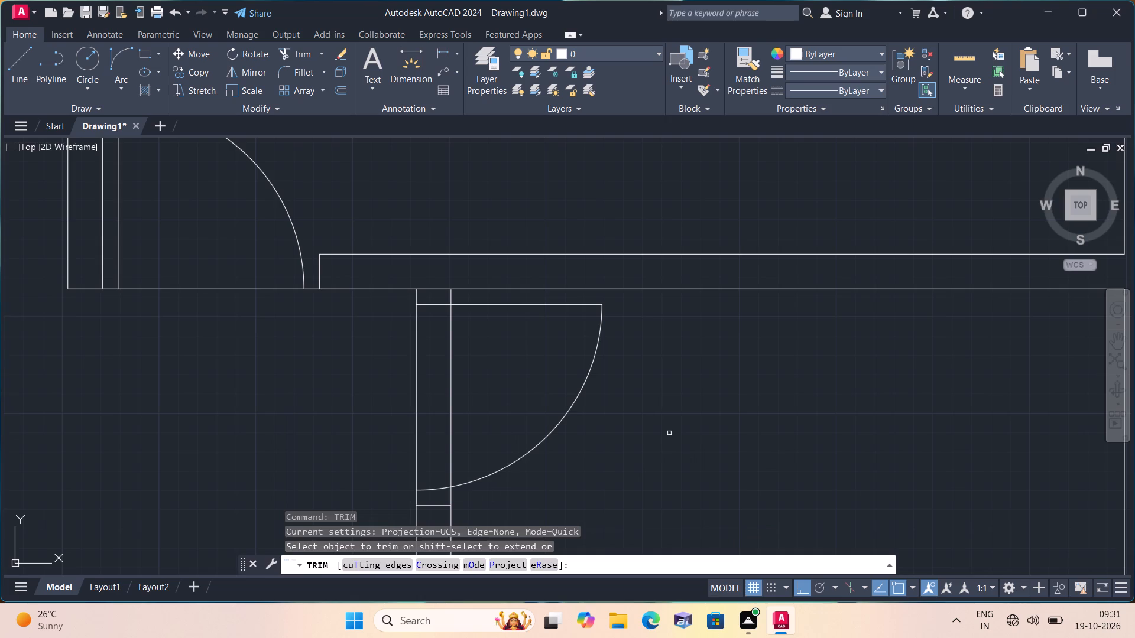
pyautogui.scroll(2, 474, 302)
pyautogui.click(474, 302)
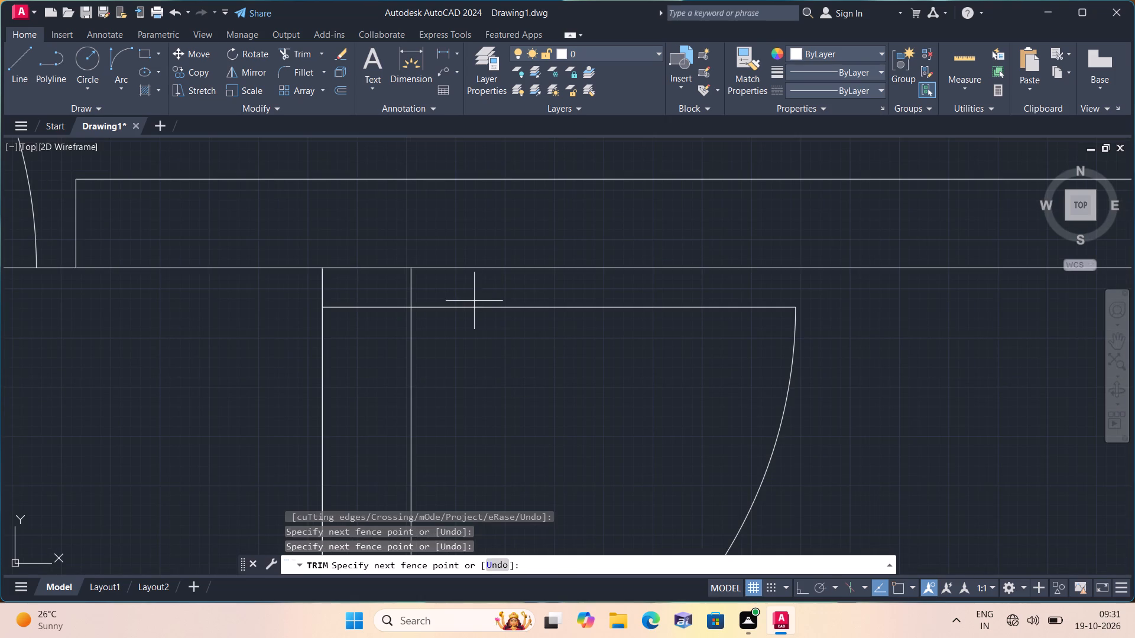
pyautogui.click(404, 283)
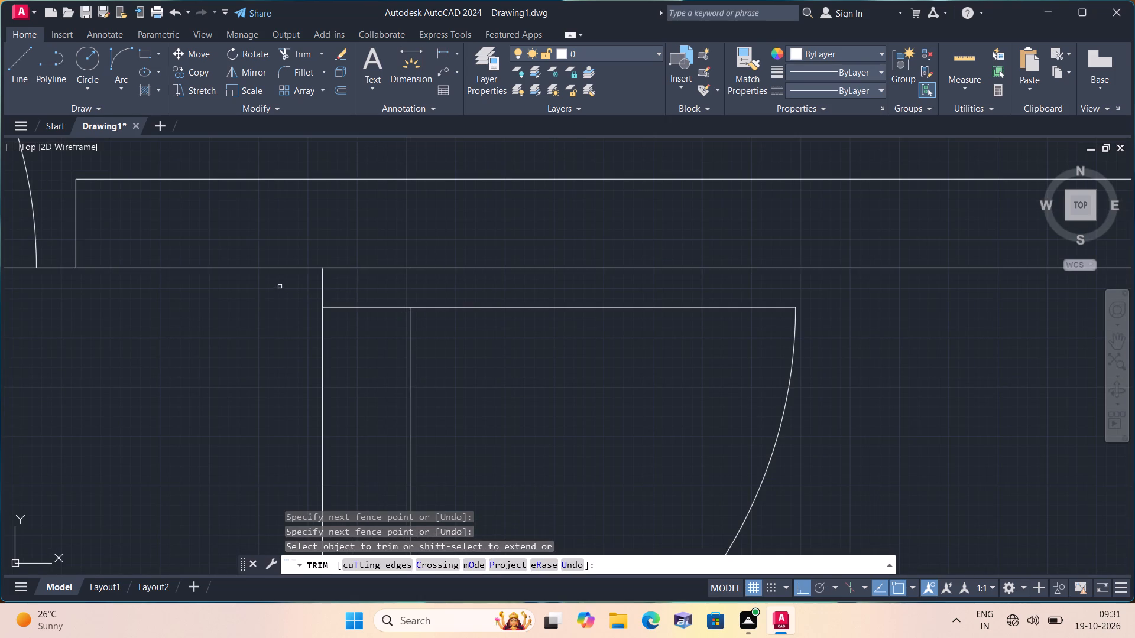
pyautogui.click(322, 297)
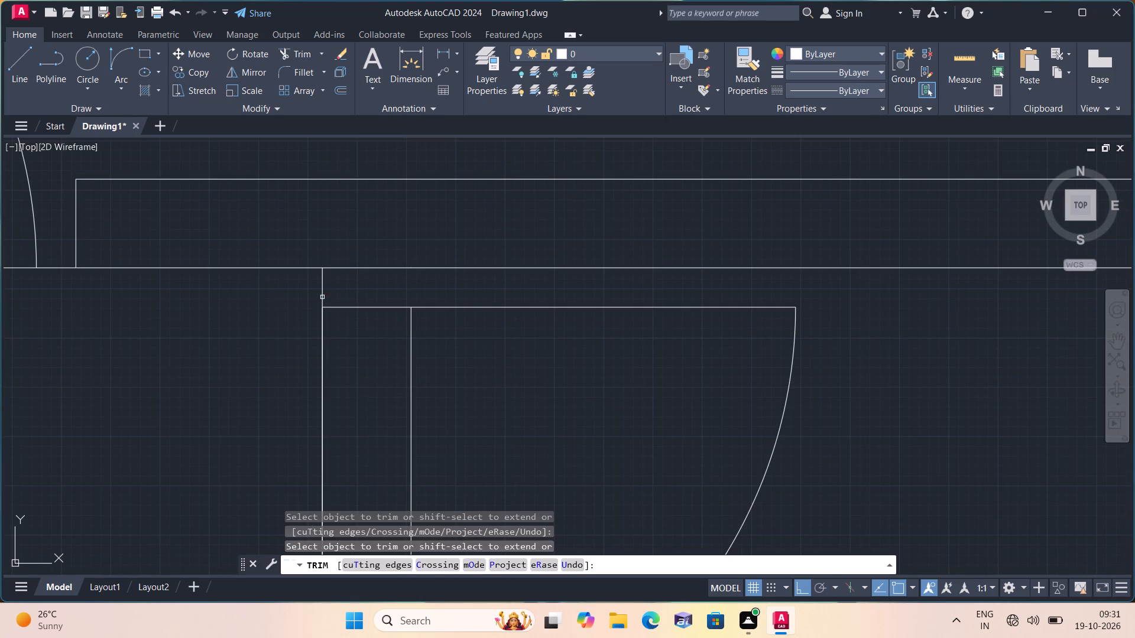
pyautogui.click(321, 347)
pyautogui.scroll(-2, 356, 355)
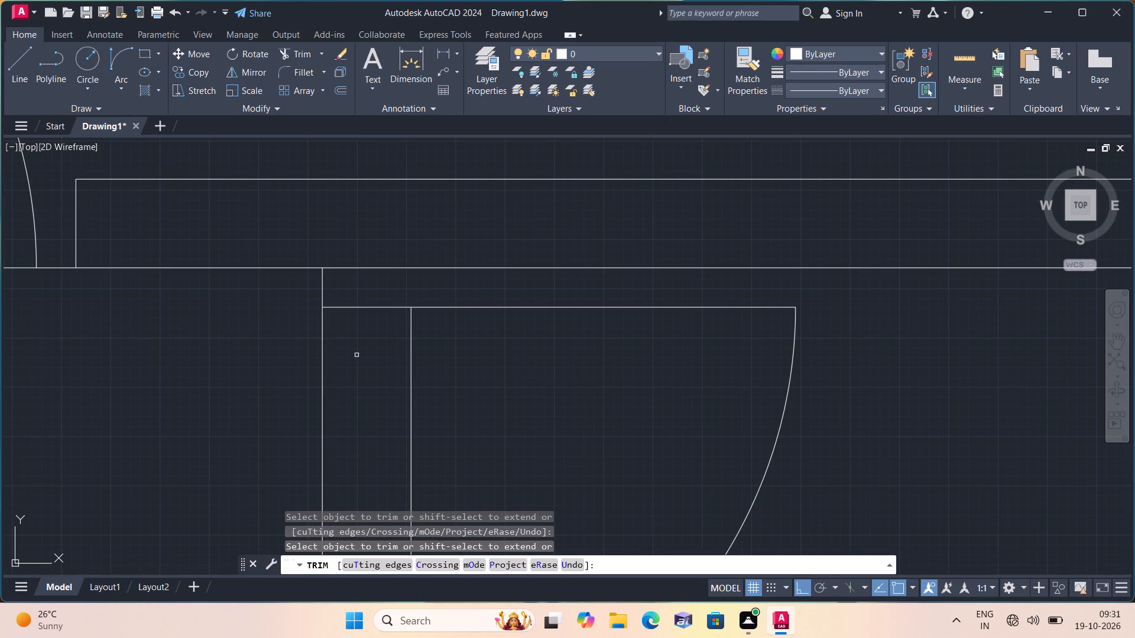
pyautogui.click(361, 359)
pyautogui.click(408, 357)
# Trim the remaining partition face stubs between the swing arc's end and the short jamb line below it.
pyautogui.moveTo(410, 357); pyautogui.dragTo(400, 312, button='middle')
pyautogui.scroll(-1, 410, 357)
pyautogui.scroll(2, 367, 424)
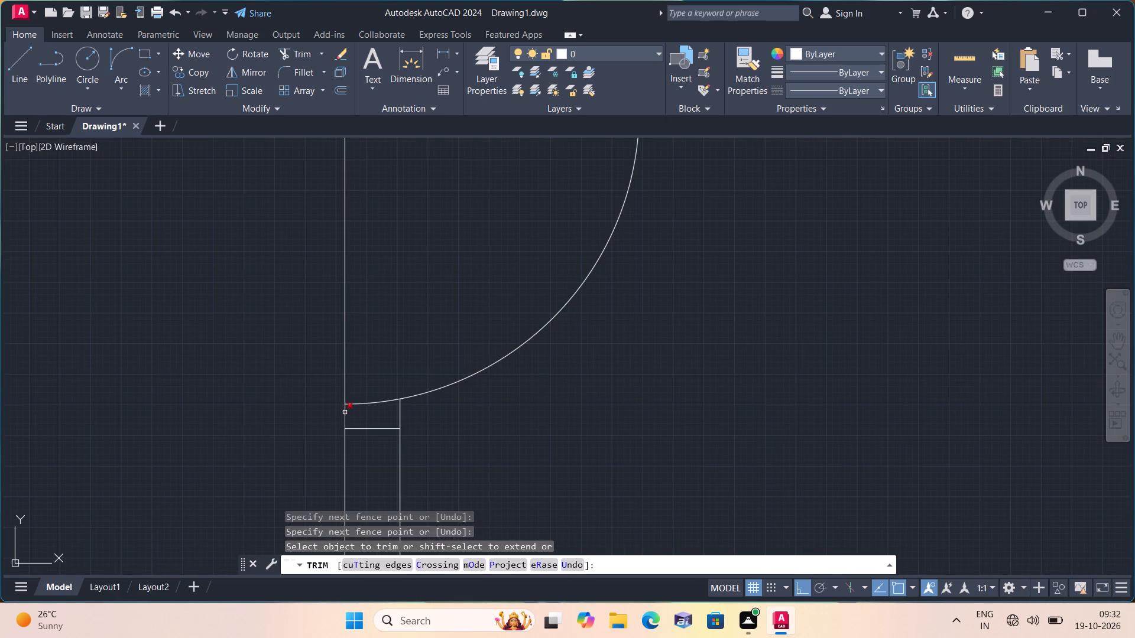
pyautogui.click(344, 412)
pyautogui.click(371, 415)
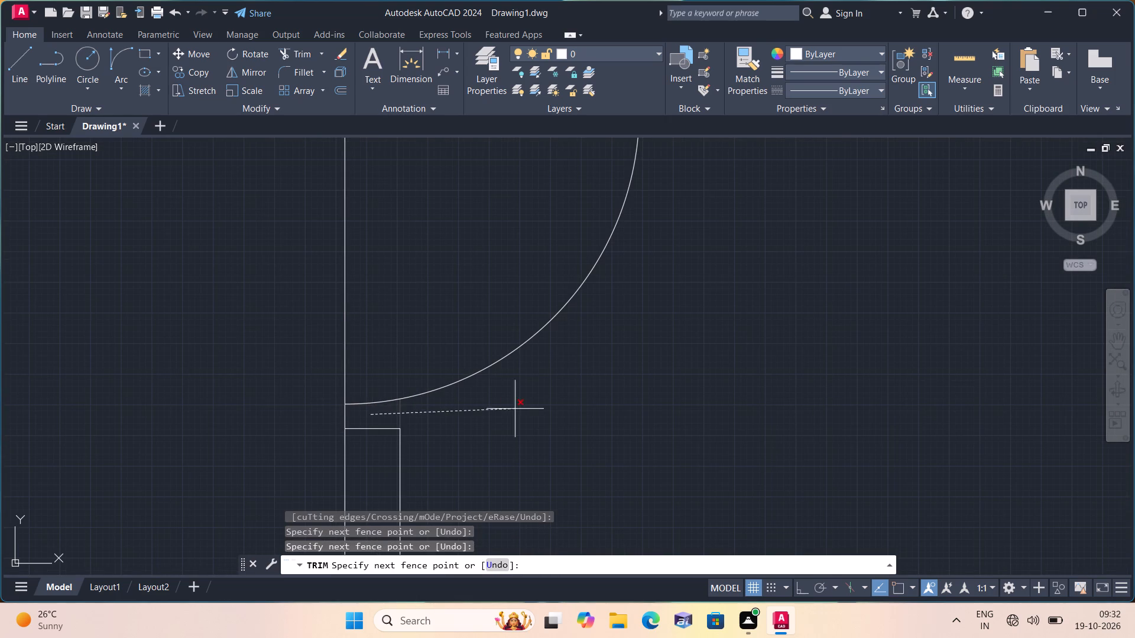
pyautogui.click(529, 408)
pyautogui.scroll(-2, 529, 408)
pyautogui.press('space')
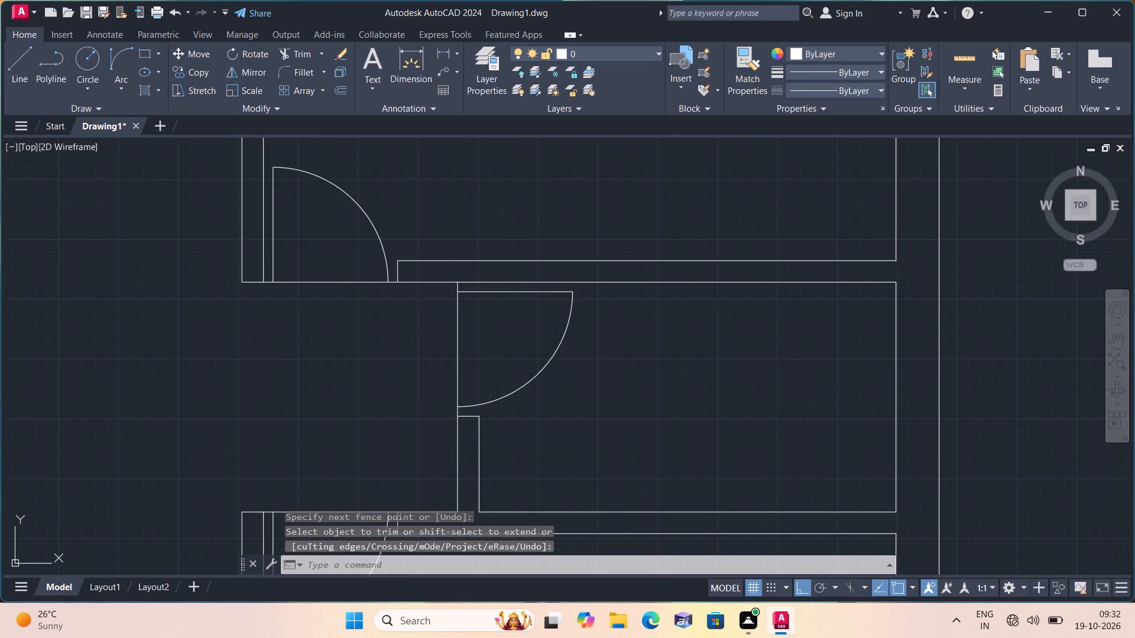
# Review the doors and rooms across the upper and lower halves of the floor plan.
pyautogui.scroll(-1, 316, 295)
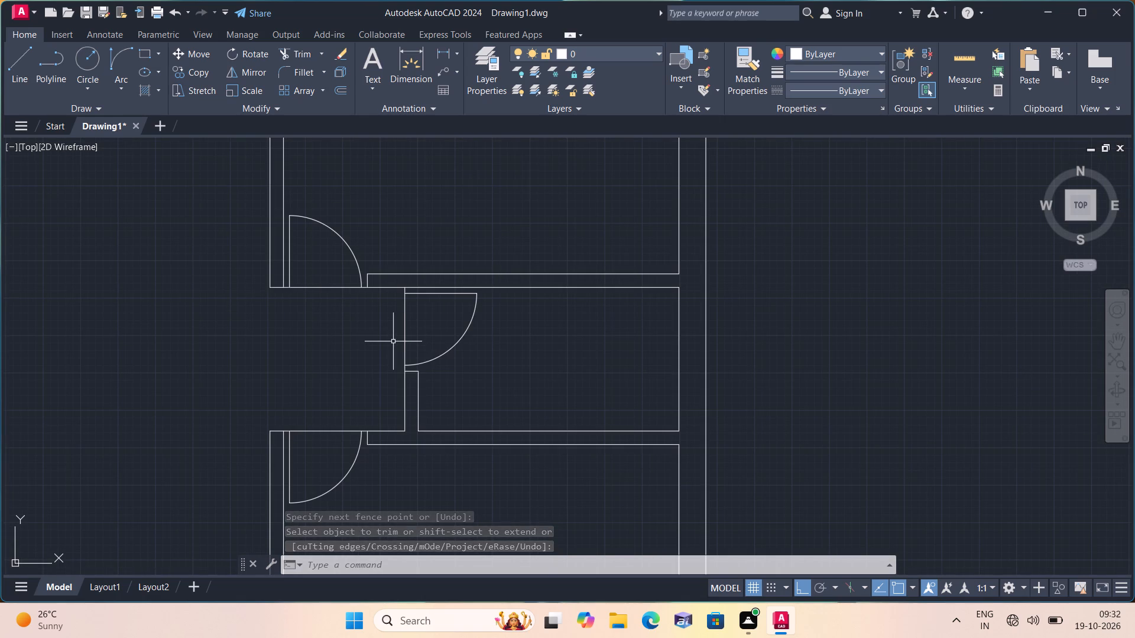
pyautogui.scroll(-2, 393, 341)
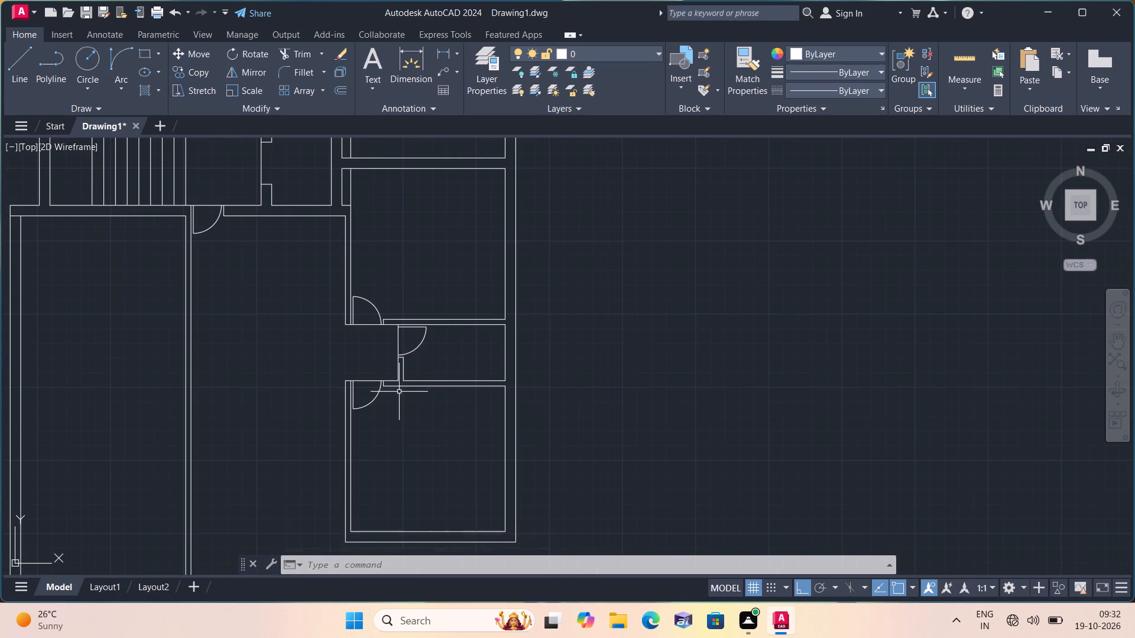
pyautogui.scroll(-1, 374, 346)
pyautogui.moveTo(374, 346); pyautogui.dragTo(375, 348, button='middle')
pyautogui.moveTo(375, 348); pyautogui.dragTo(594, 542, button='middle')
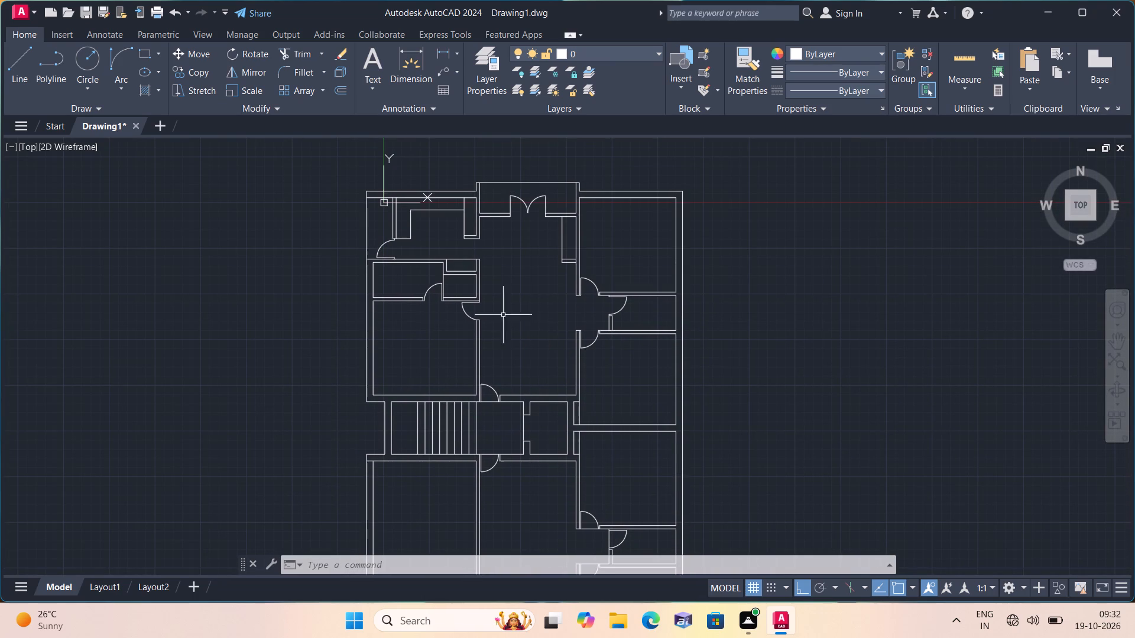
pyautogui.moveTo(559, 397); pyautogui.dragTo(475, 271, button='middle')
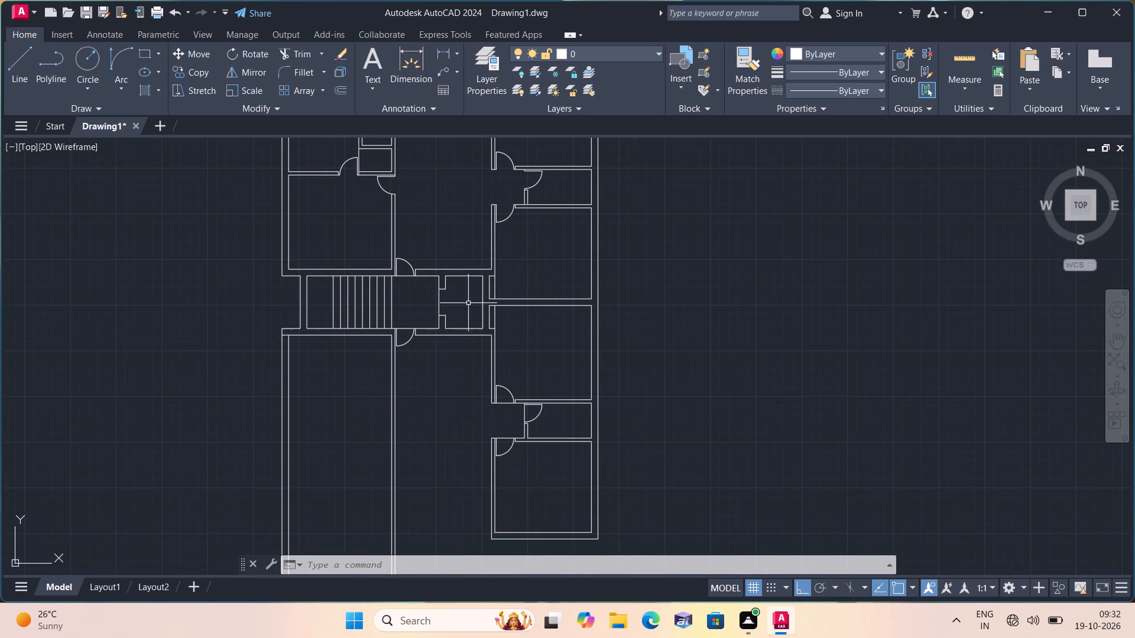
# Offset the inner upper wall line of the large room below the staircase 7' down into the room.
pyautogui.scroll(2, 378, 377)
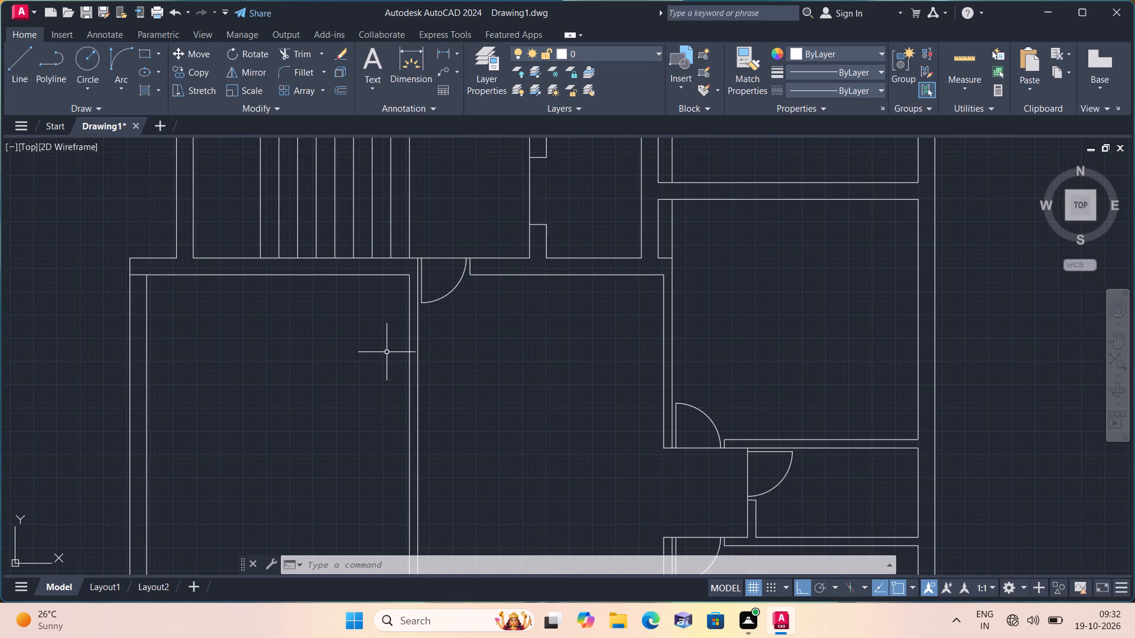
pyautogui.write('off')
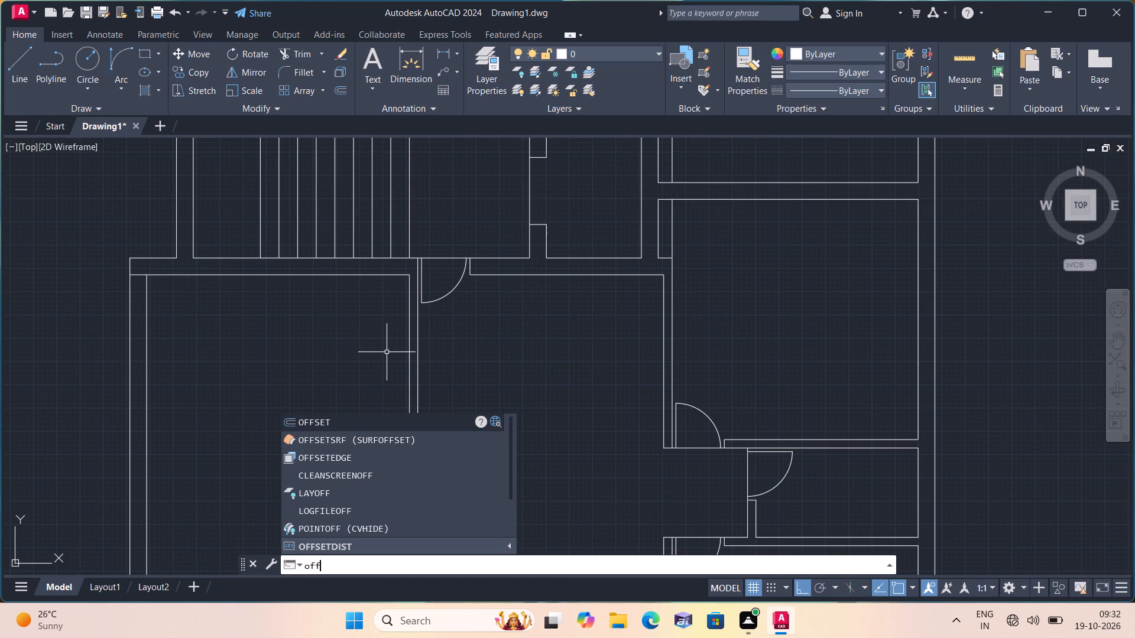
pyautogui.press('space')
pyautogui.write("7'")
pyautogui.press('space')
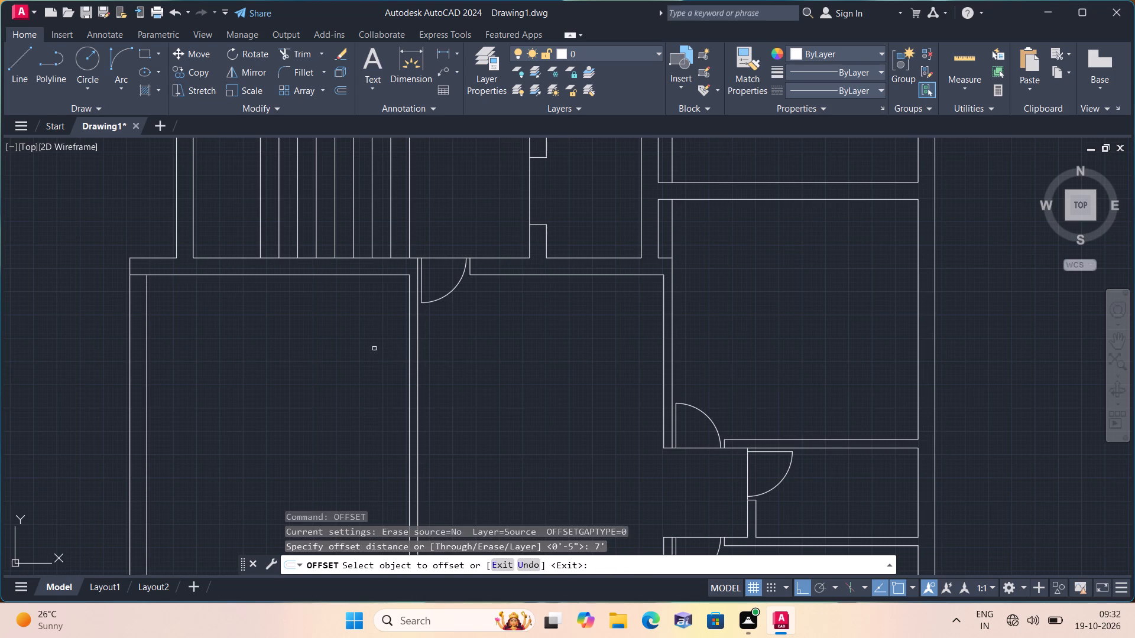
pyautogui.click(368, 275)
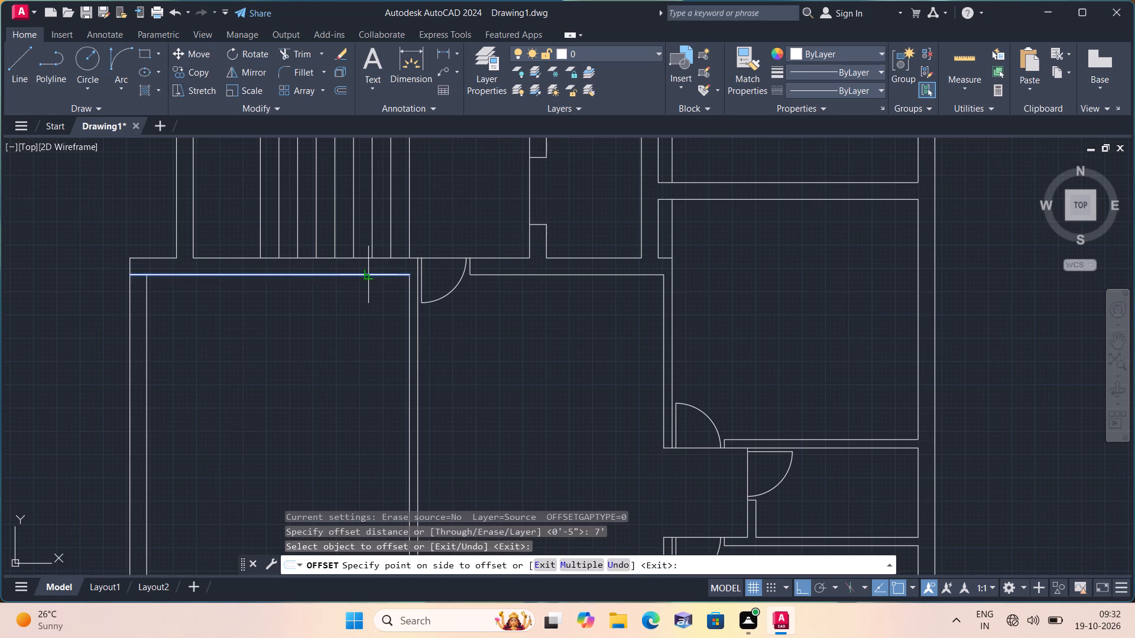
pyautogui.click(378, 344)
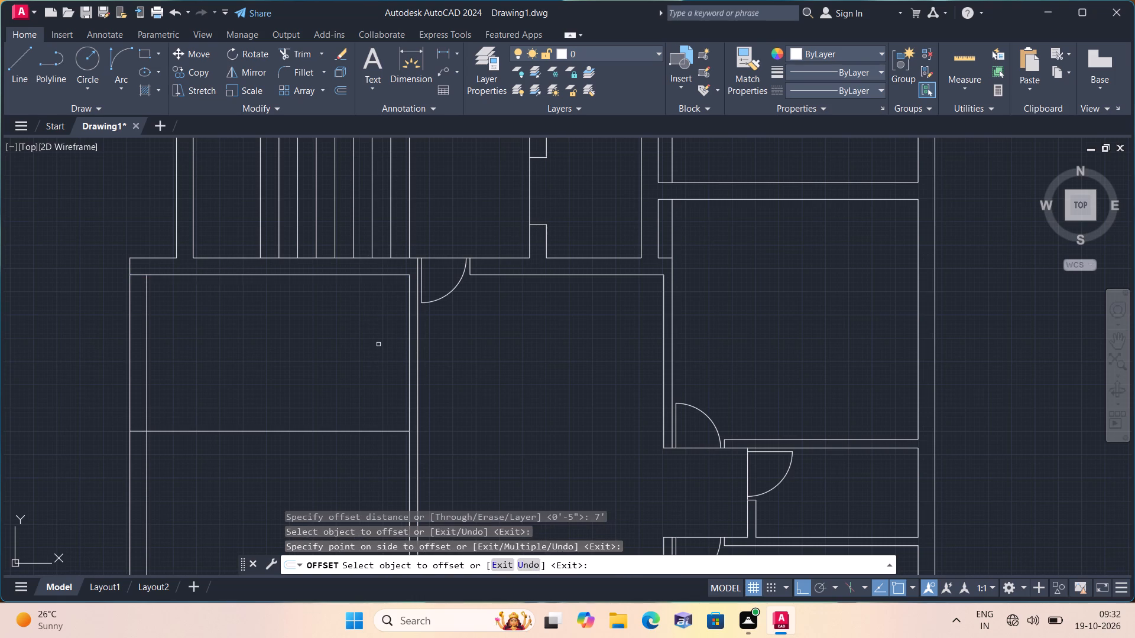
pyautogui.press('space')
# Offset the new horizontal line 4.5" downward to form the second face of a partition.
pyautogui.press('space')
pyautogui.write('4.5"')
pyautogui.press('space')
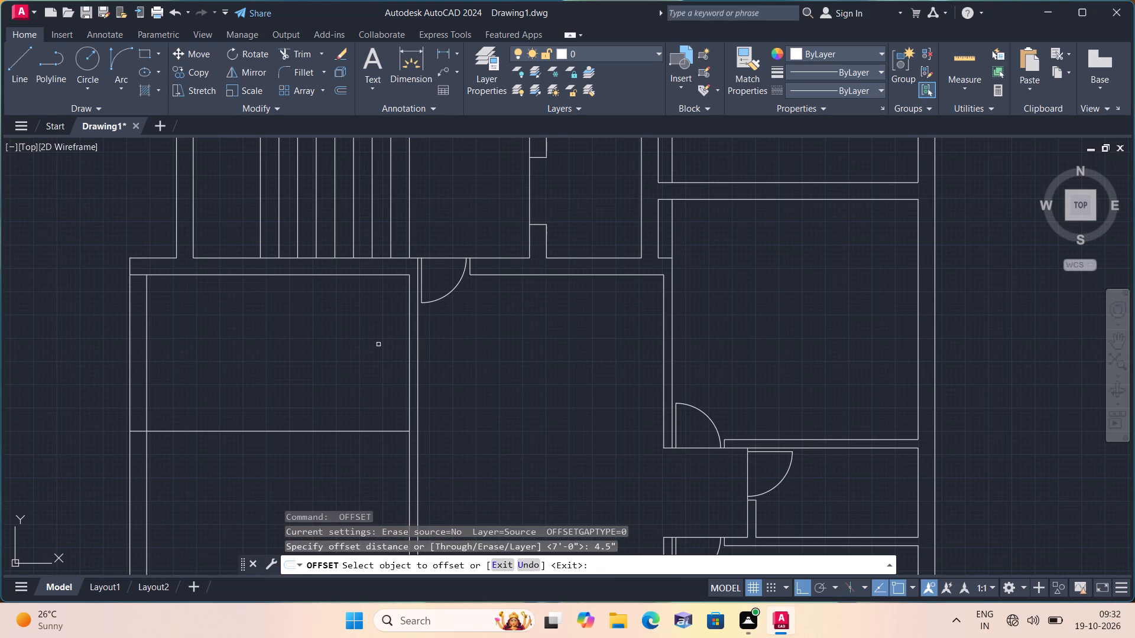
pyautogui.click(372, 432)
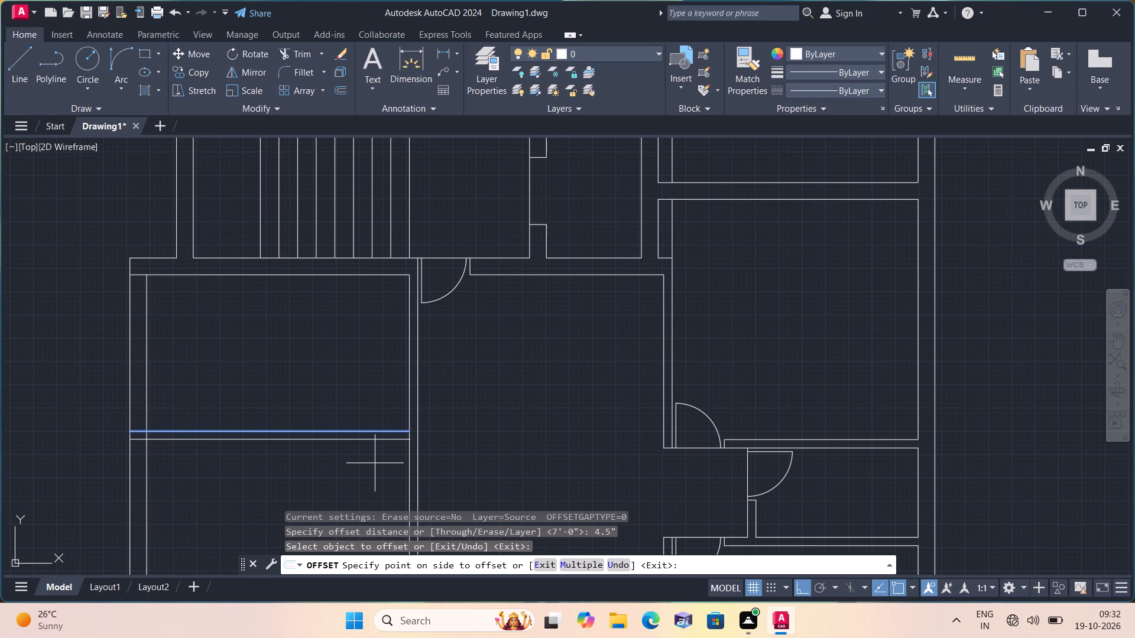
pyautogui.click(375, 463)
pyautogui.press('space')
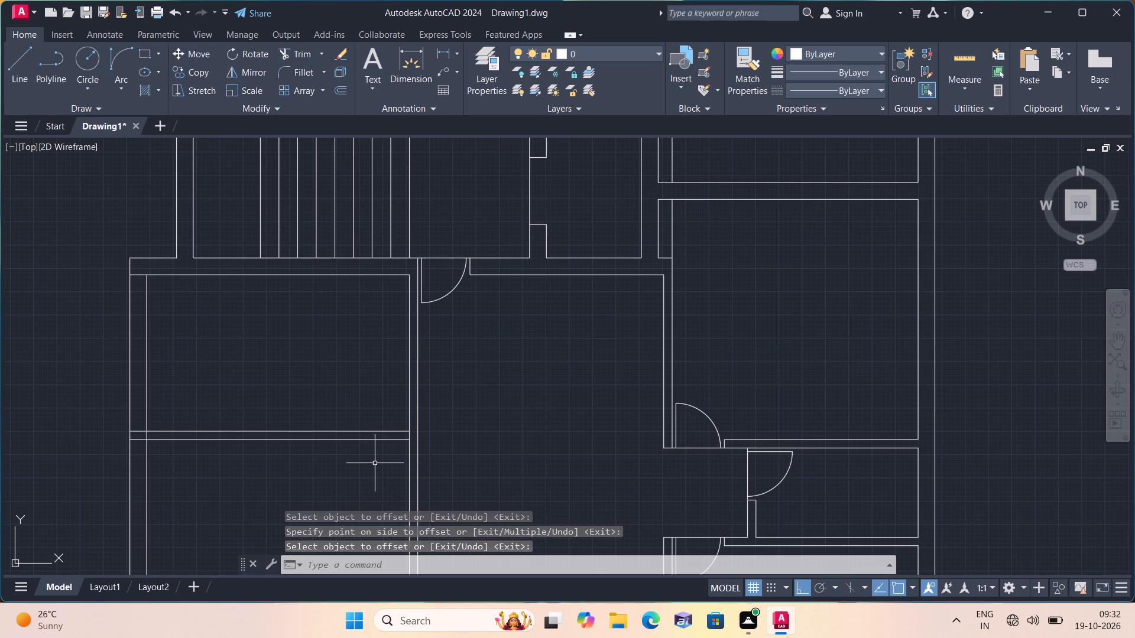
# Extend both new partition lines to the right, through the room's side wall and across the hall to its far wall.
pyautogui.write('exte')
pyautogui.press('space')
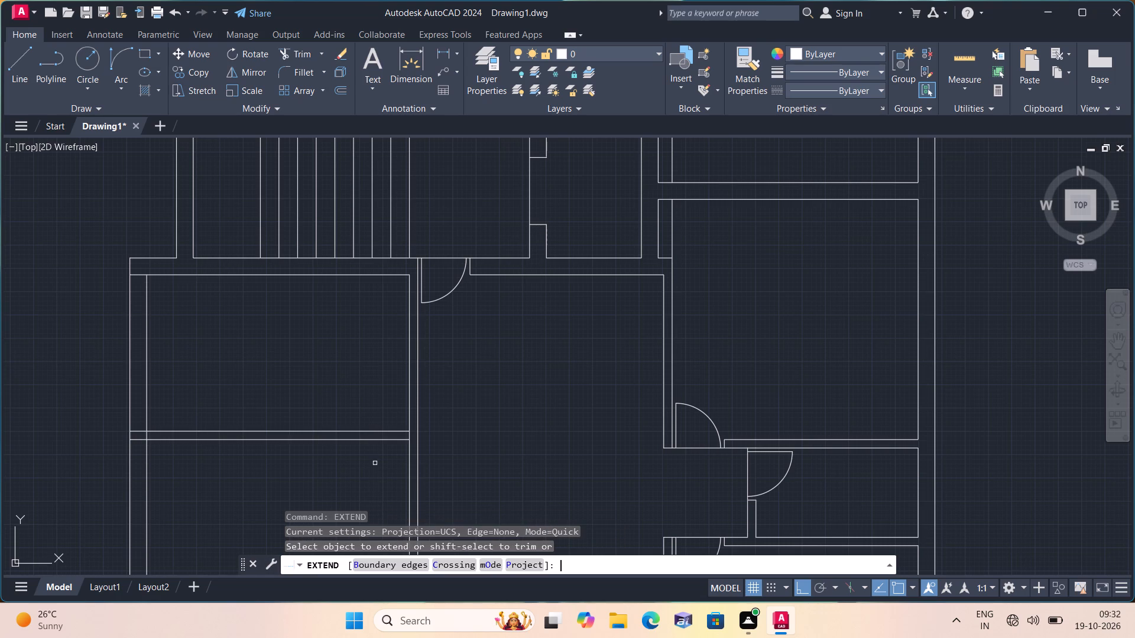
pyautogui.moveTo(369, 429); pyautogui.dragTo(377, 469)
pyautogui.moveTo(378, 460); pyautogui.dragTo(396, 418)
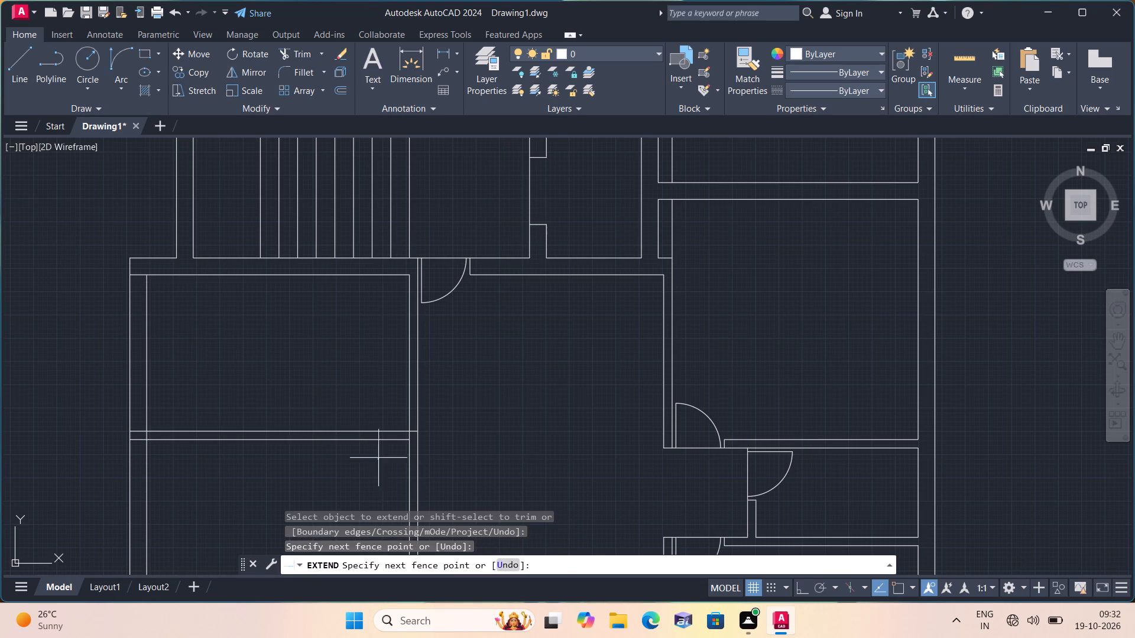
pyautogui.moveTo(396, 418); pyautogui.dragTo(401, 406)
pyautogui.click(395, 440)
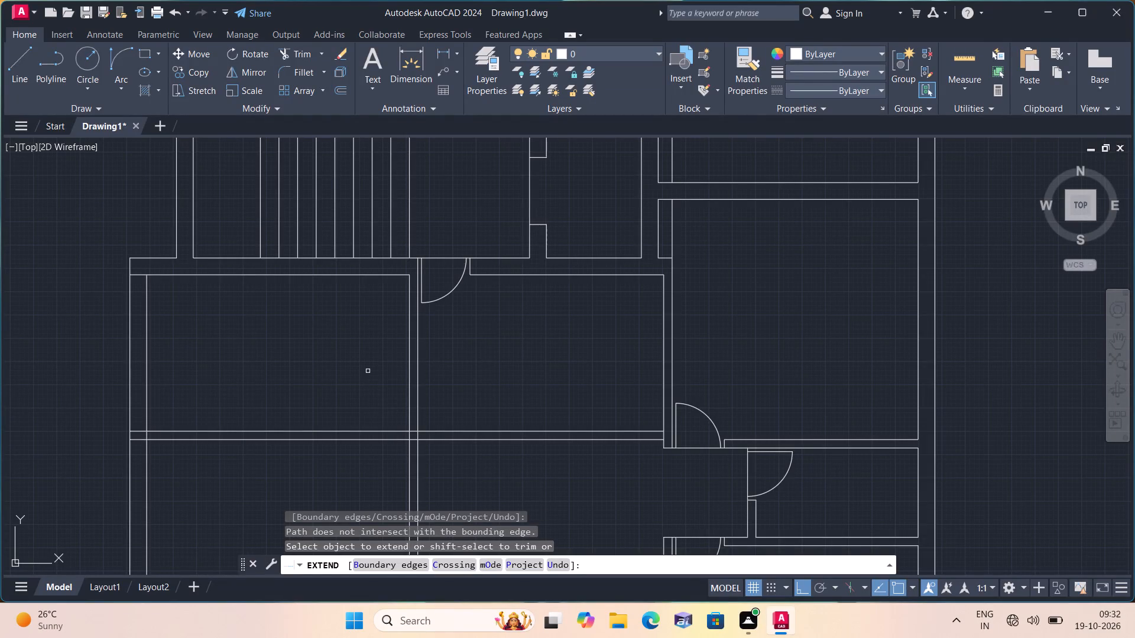
# Trim both partition lines where they cross the hall, back to the hall-side face of the room's side wall.
pyautogui.press('space')
pyautogui.write('trim')
pyautogui.press('space')
pyautogui.moveTo(533, 384); pyautogui.dragTo(527, 453)
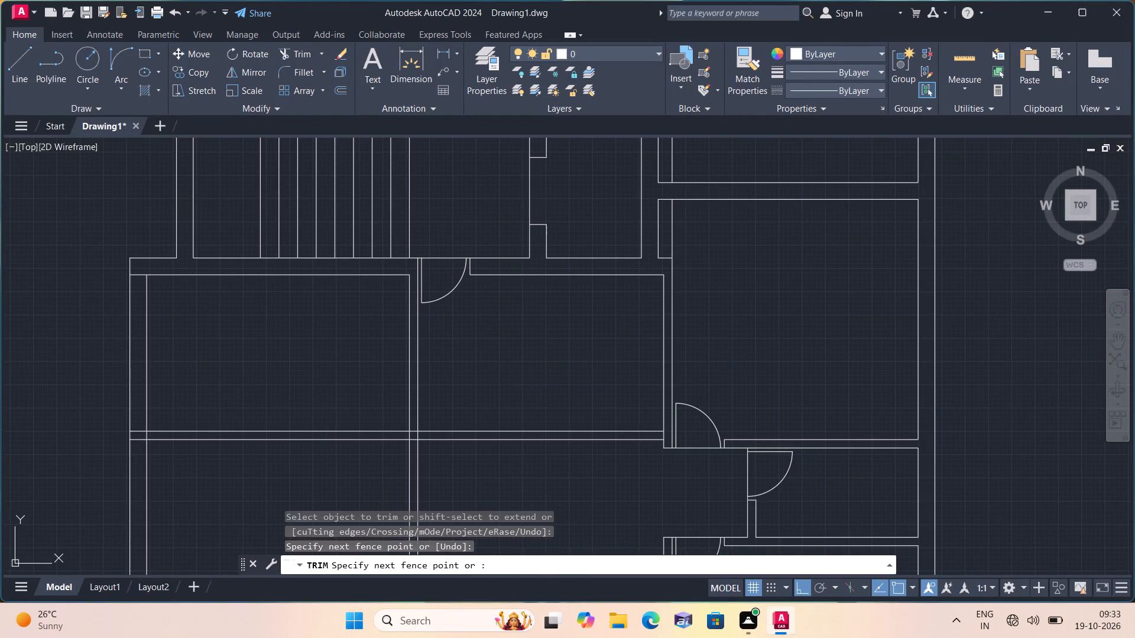
pyautogui.moveTo(527, 453); pyautogui.dragTo(526, 483)
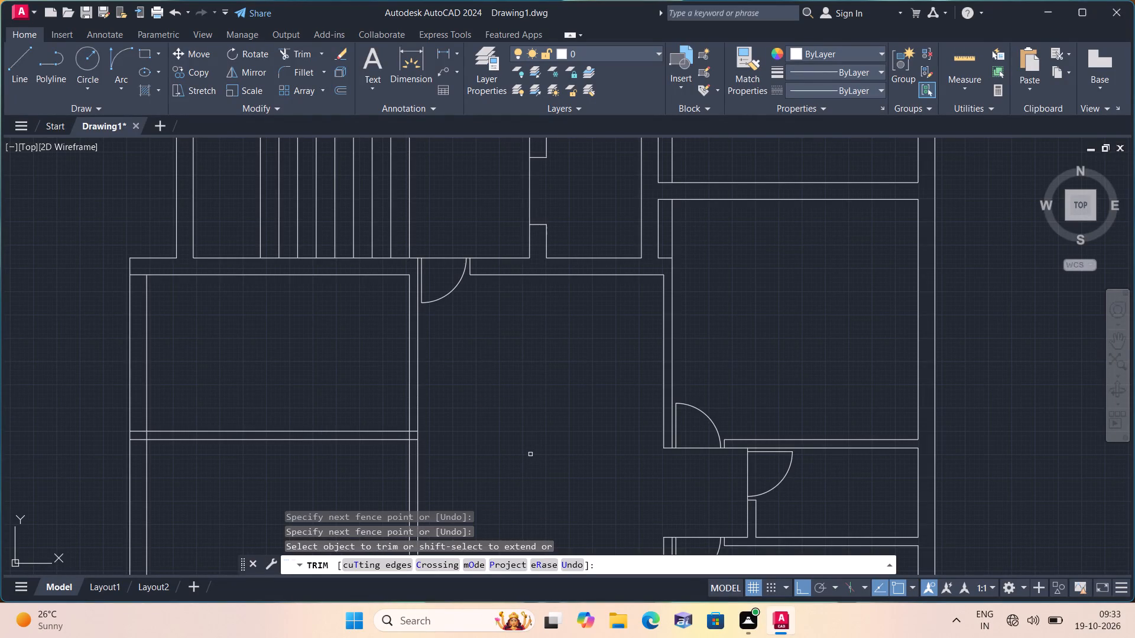
pyautogui.press('space')
# Offset the room-side face of the large room's right side wall 9'1.5" left into the room.
pyautogui.write('off')
pyautogui.press('space')
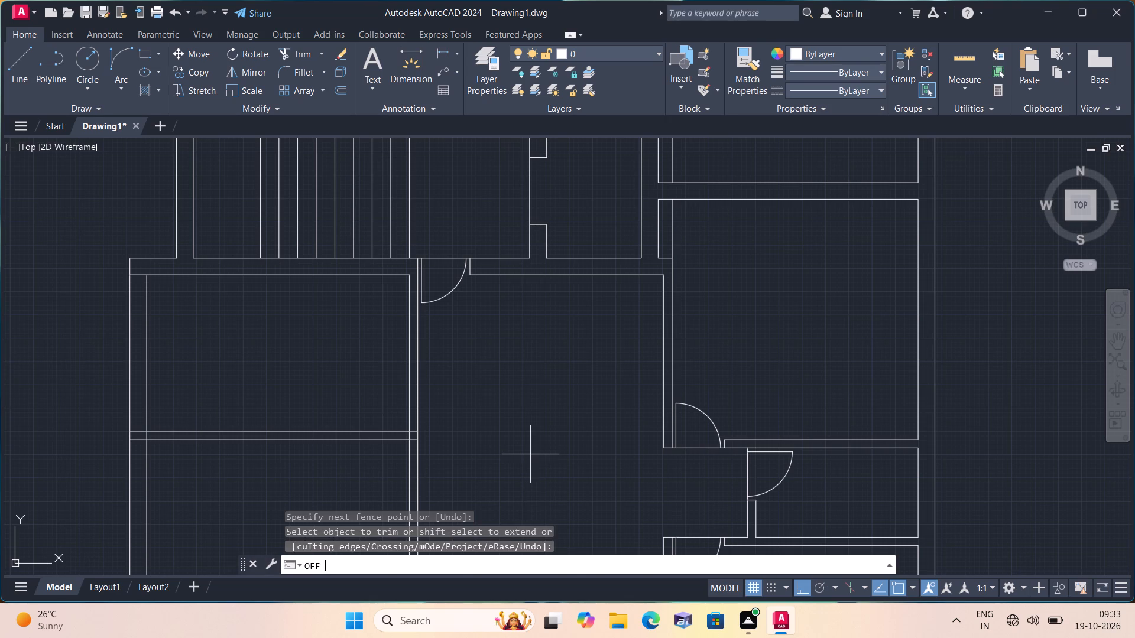
pyautogui.write('9\'1.5"')
pyautogui.press('space')
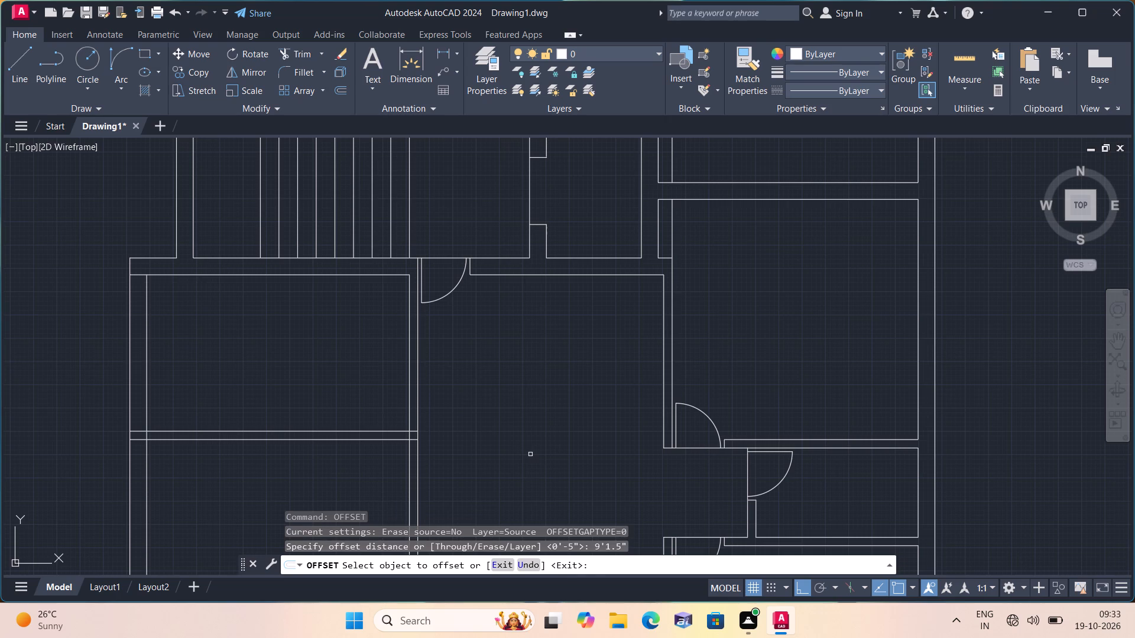
pyautogui.click(411, 374)
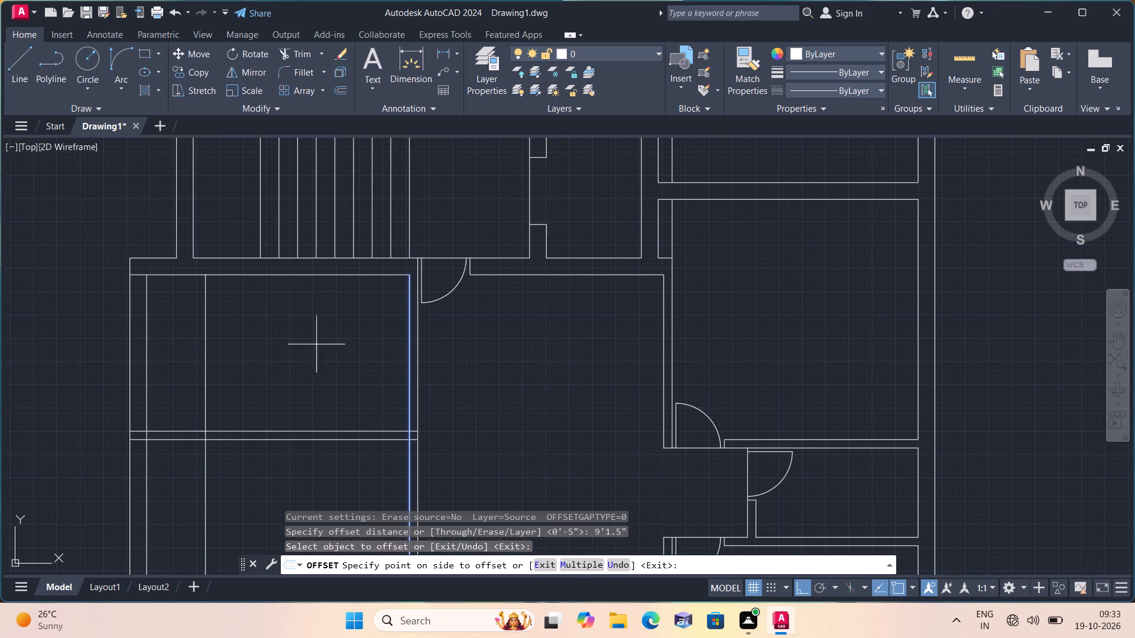
pyautogui.click(239, 341)
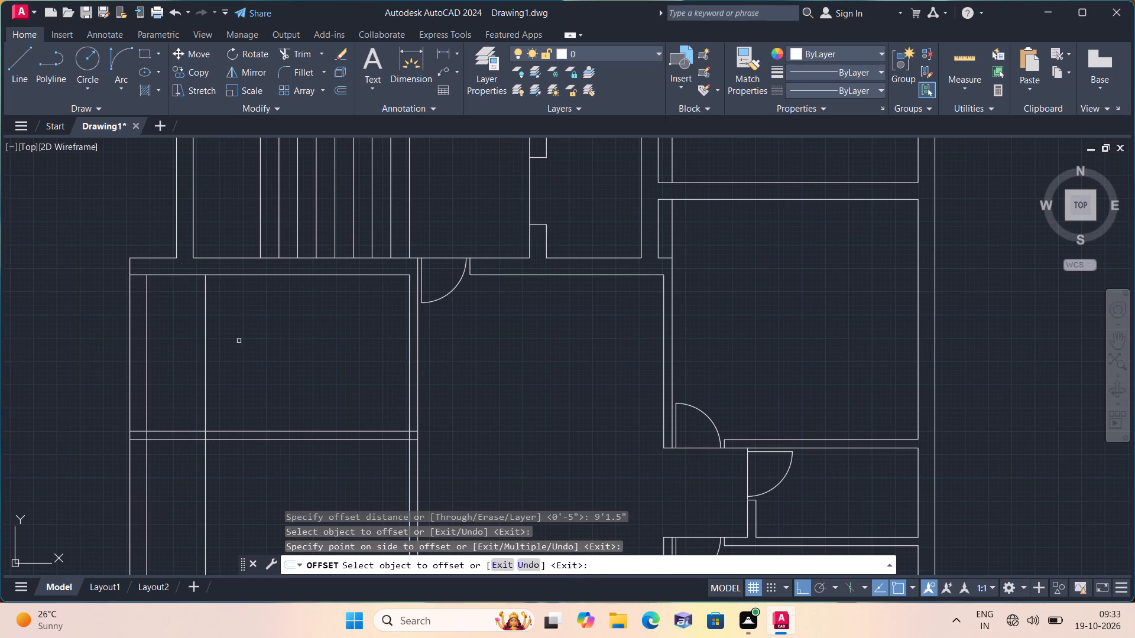
# Offset the new vertical line 4.5" to the left to form the second face of the partition.
pyautogui.press('space')
pyautogui.press('space')
pyautogui.write('4.5"')
pyautogui.press('space')
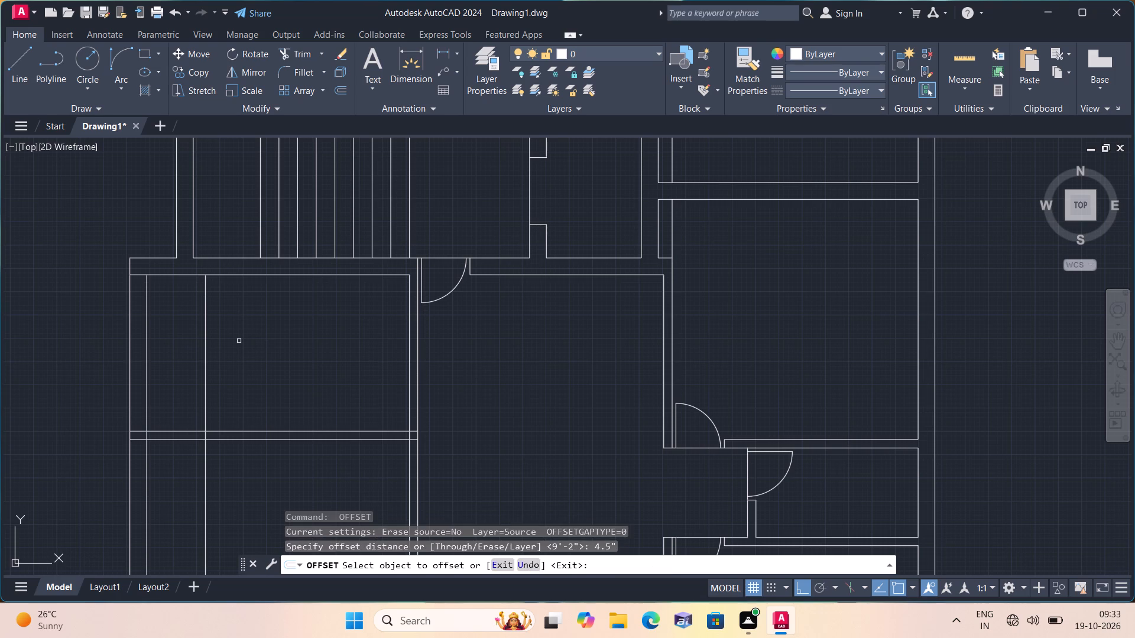
pyautogui.click(205, 298)
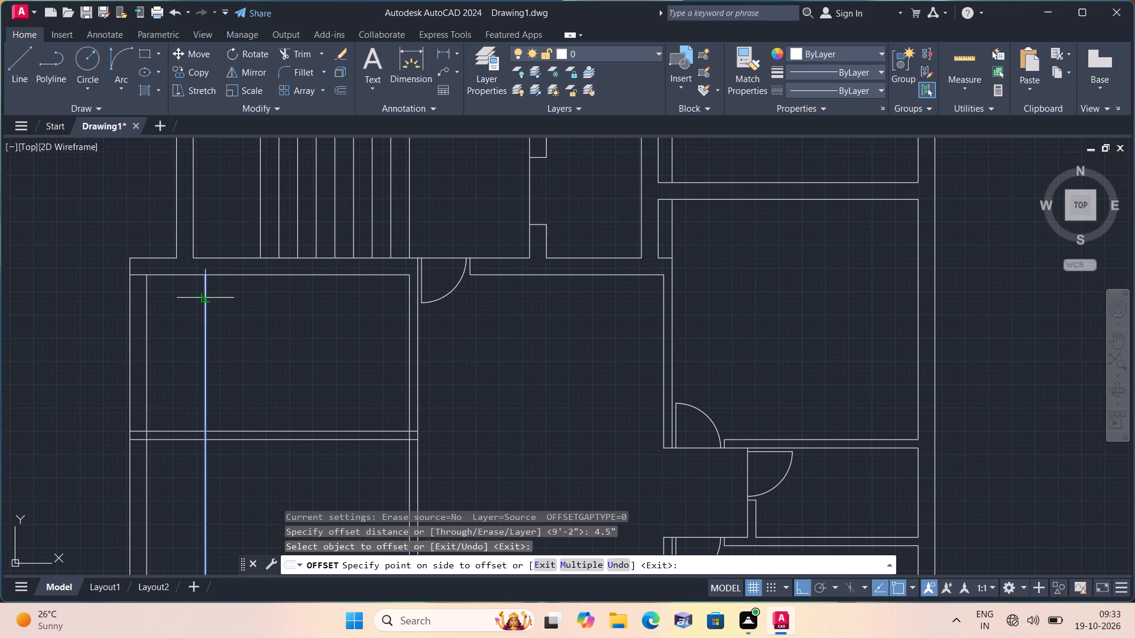
pyautogui.click(176, 305)
pyautogui.press('space')
# Trim both vertical partition lines below the horizontal partition, and the left outer wall's inner line above it.
pyautogui.write('trim')
pyautogui.press('space')
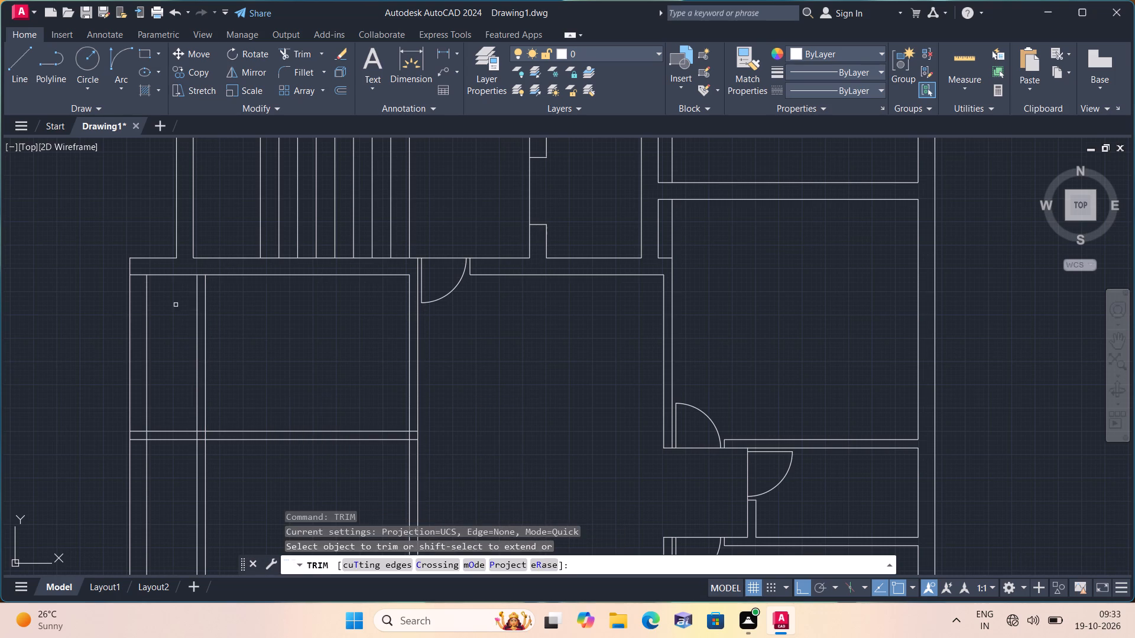
pyautogui.click(175, 464)
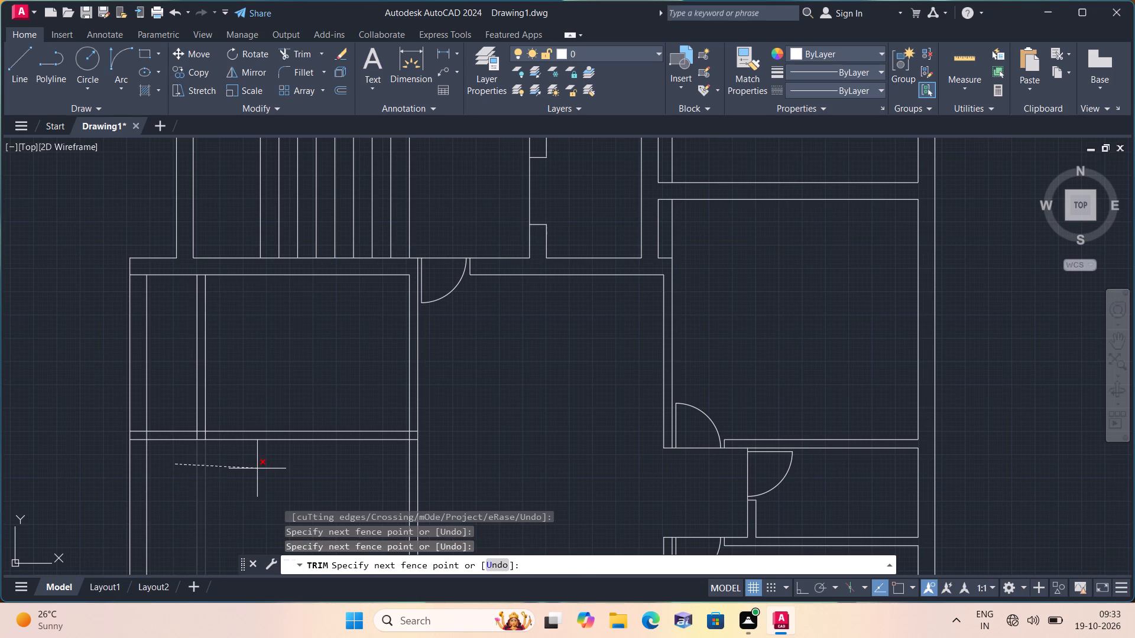
pyautogui.click(259, 468)
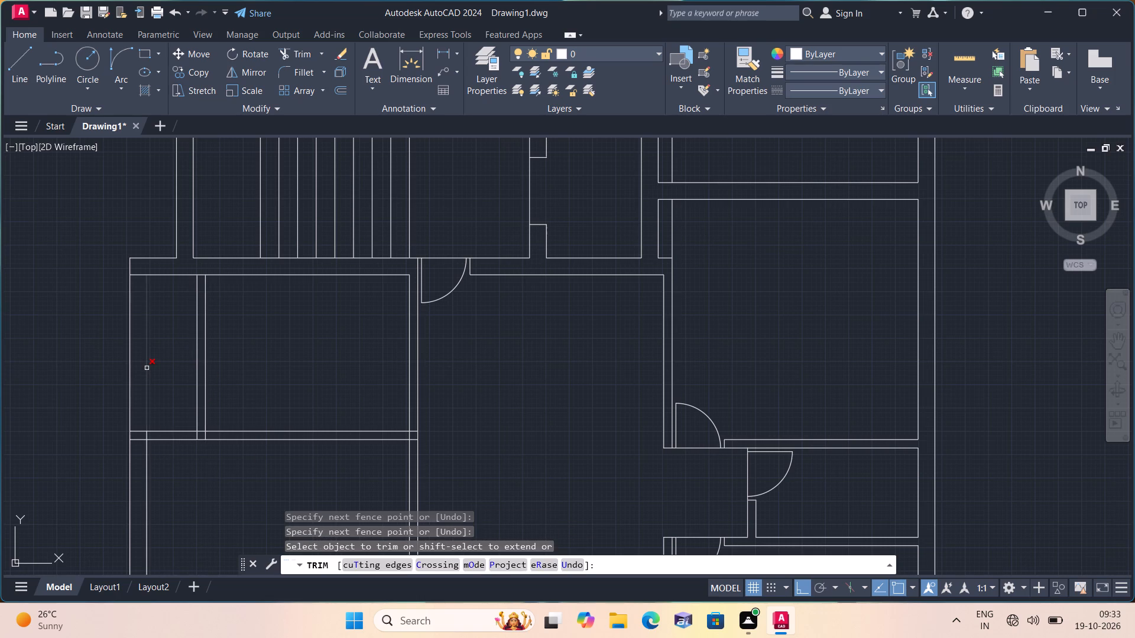
pyautogui.click(147, 368)
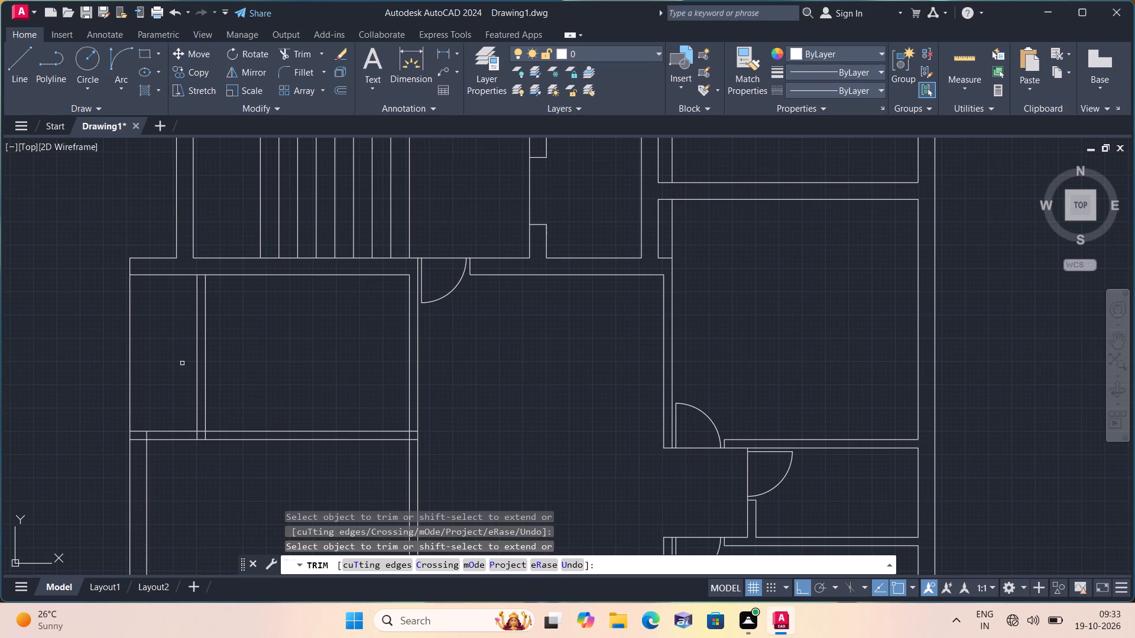
pyautogui.press('space')
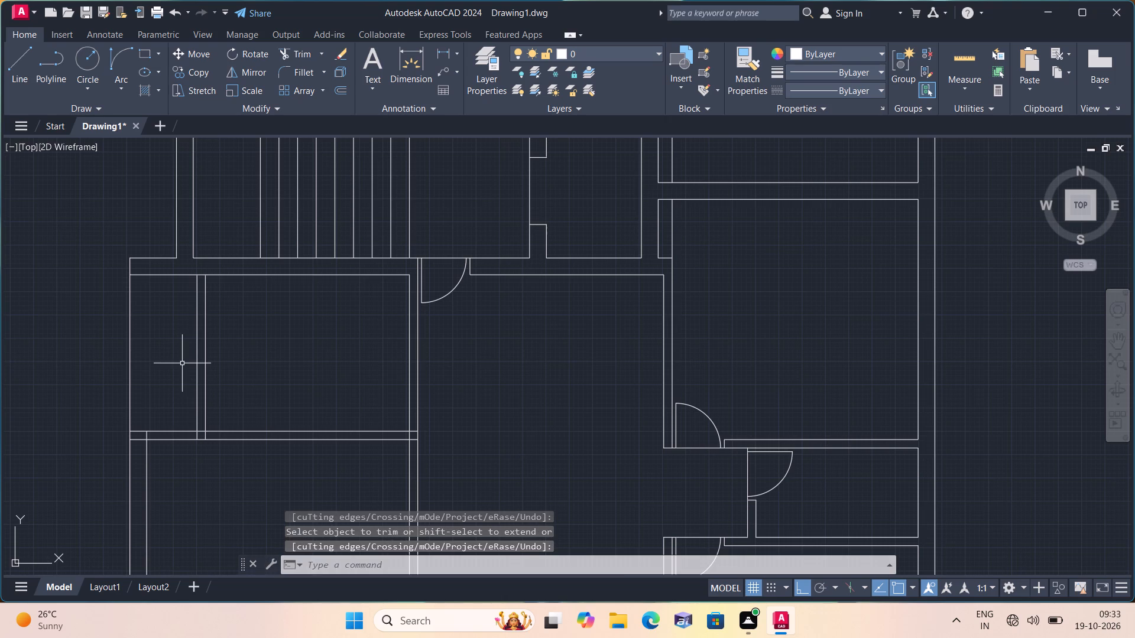
# Draw a line 2" up from the vertical partition's right-face junction with the horizontal partition, continuing across to the left face.
pyautogui.write('l')
pyautogui.press('space')
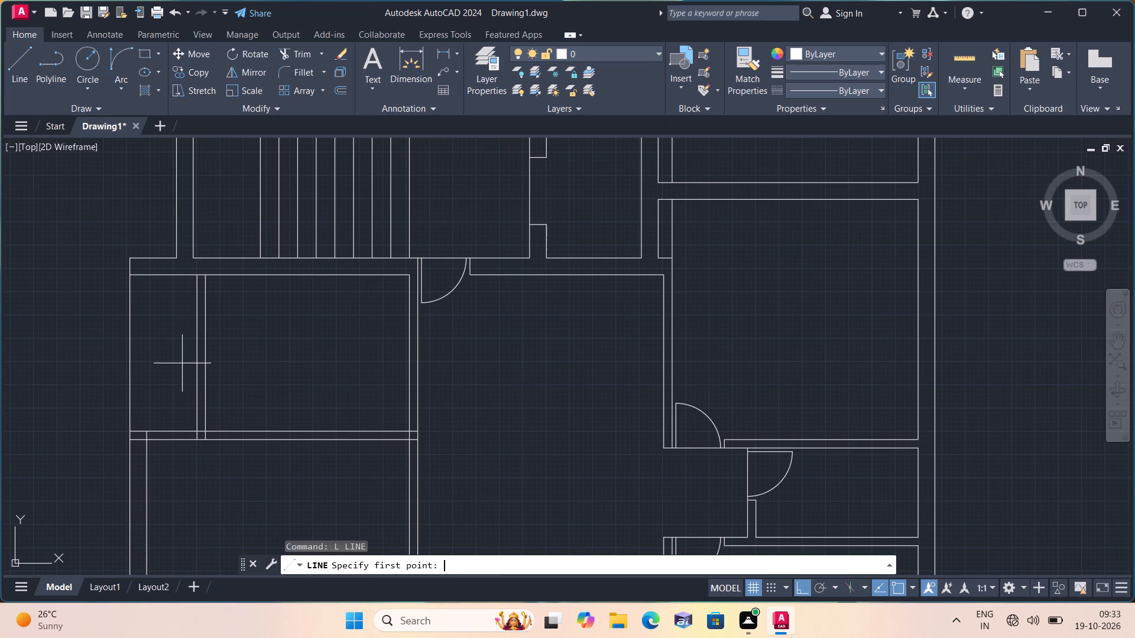
pyautogui.scroll(2, 199, 430)
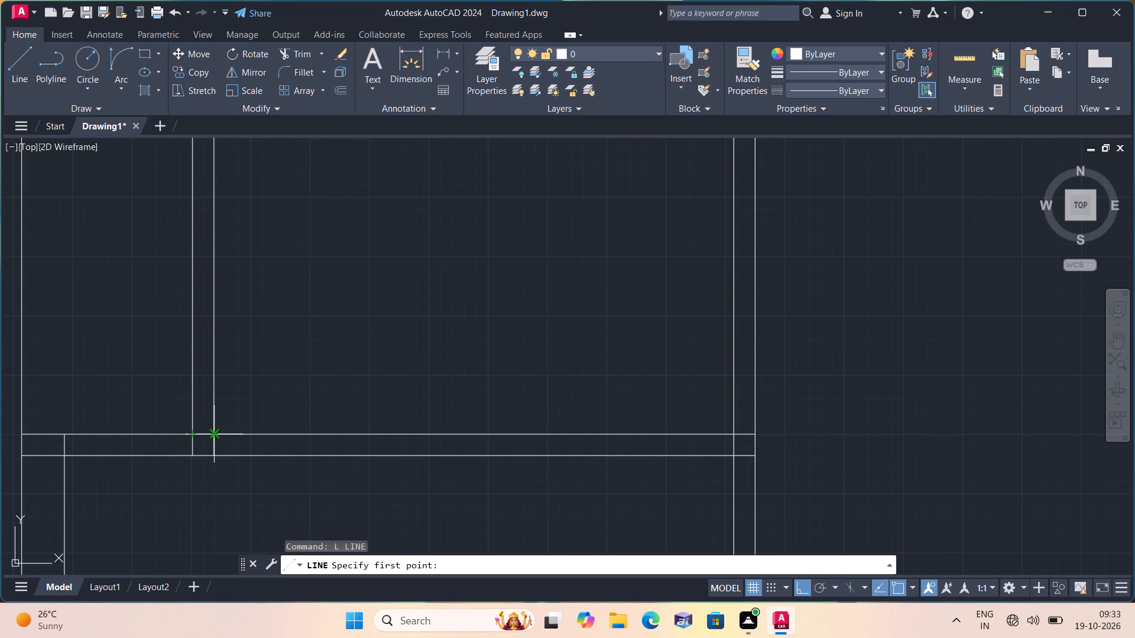
pyautogui.click(214, 434)
pyautogui.write('2"')
pyautogui.press('space')
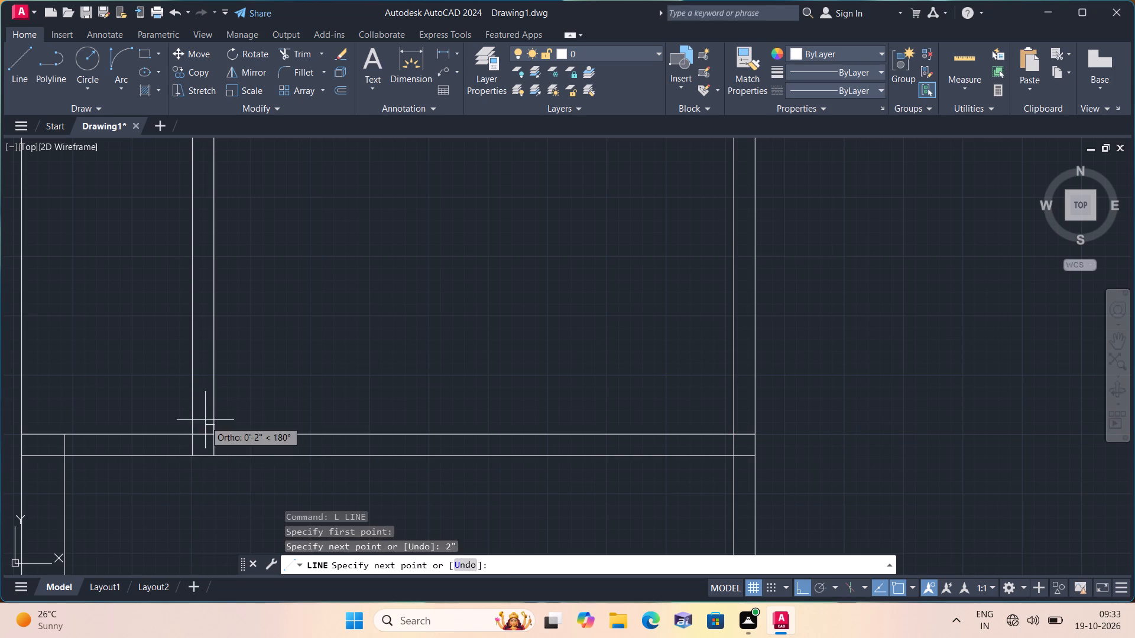
pyautogui.click(194, 425)
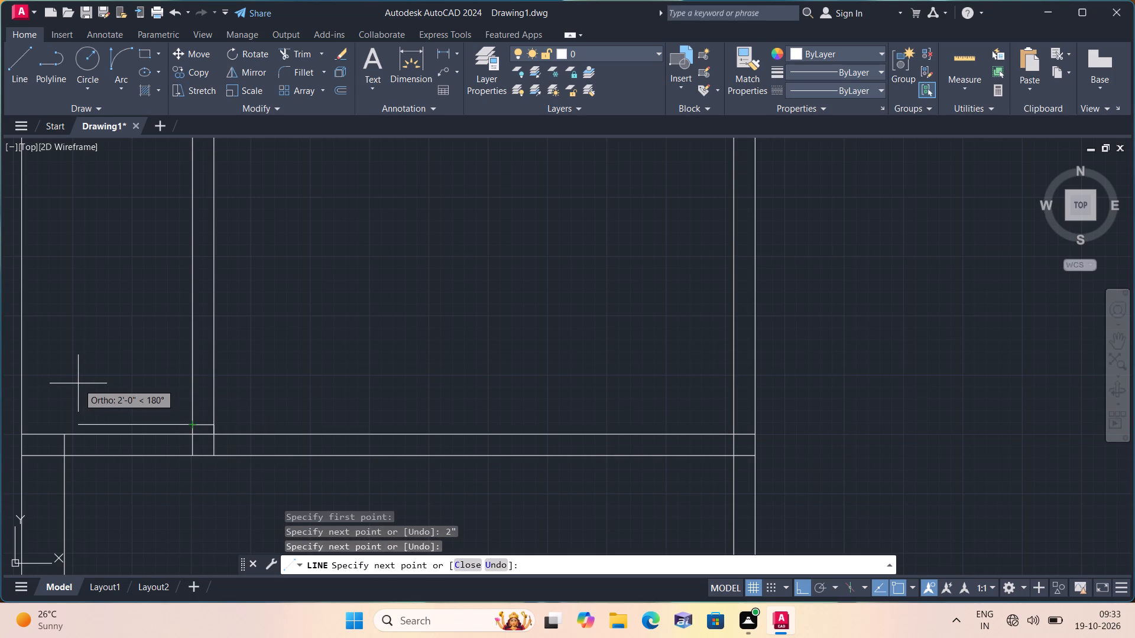
pyautogui.press('Escape')
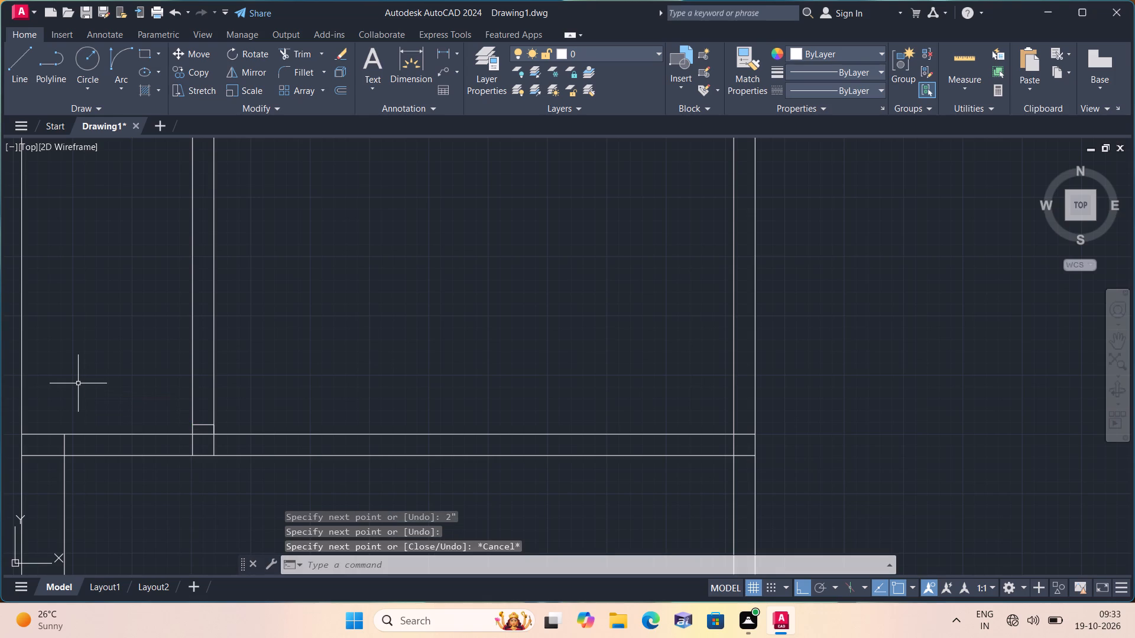
# Delete the short cross line between the vertical partition's faces, keeping the 2" vertical segment.
pyautogui.scroll(1, 204, 440)
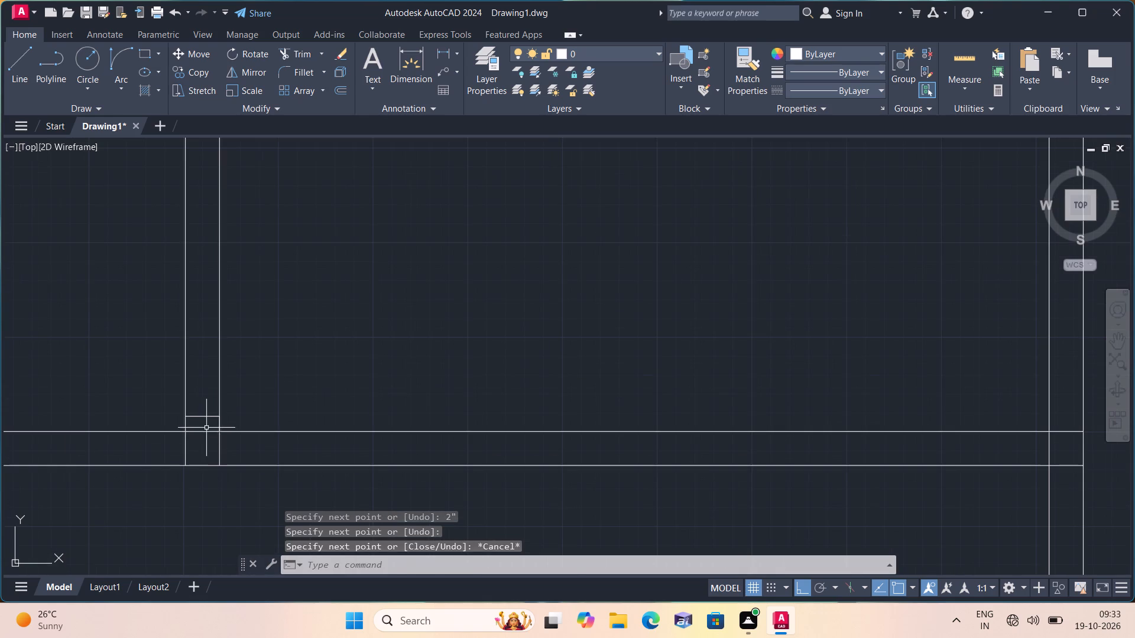
pyautogui.click(206, 428)
pyautogui.click(202, 395)
pyautogui.press('Delete')
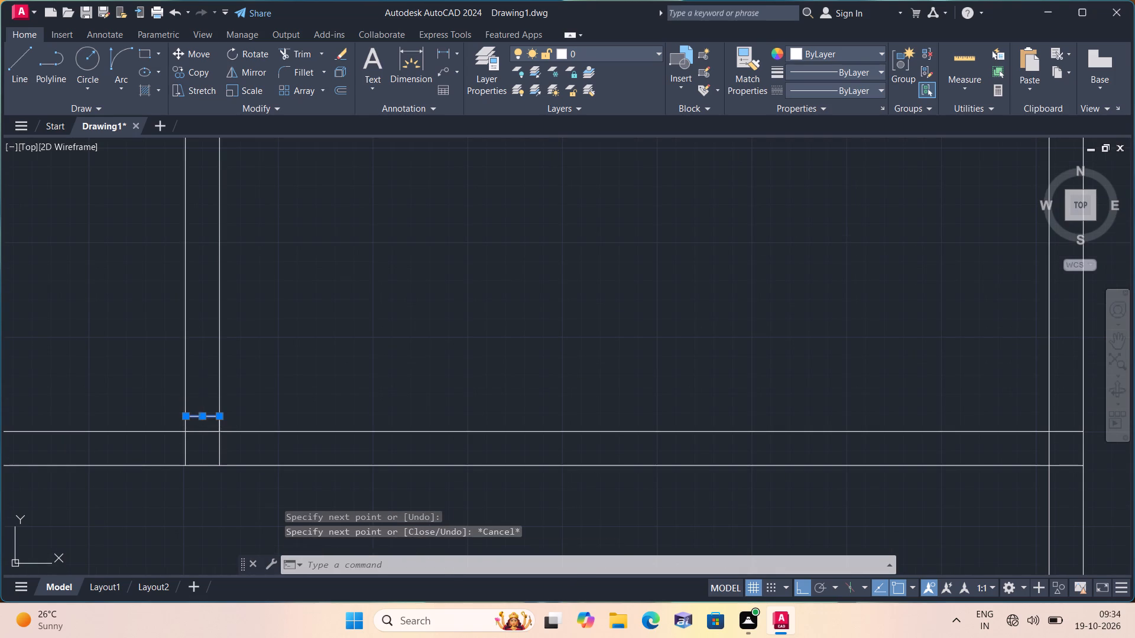
# From the top of the 2" segment, draw a line 2' up, another 2" up, and across to the partition's left face.
pyautogui.write('l')
pyautogui.press('space')
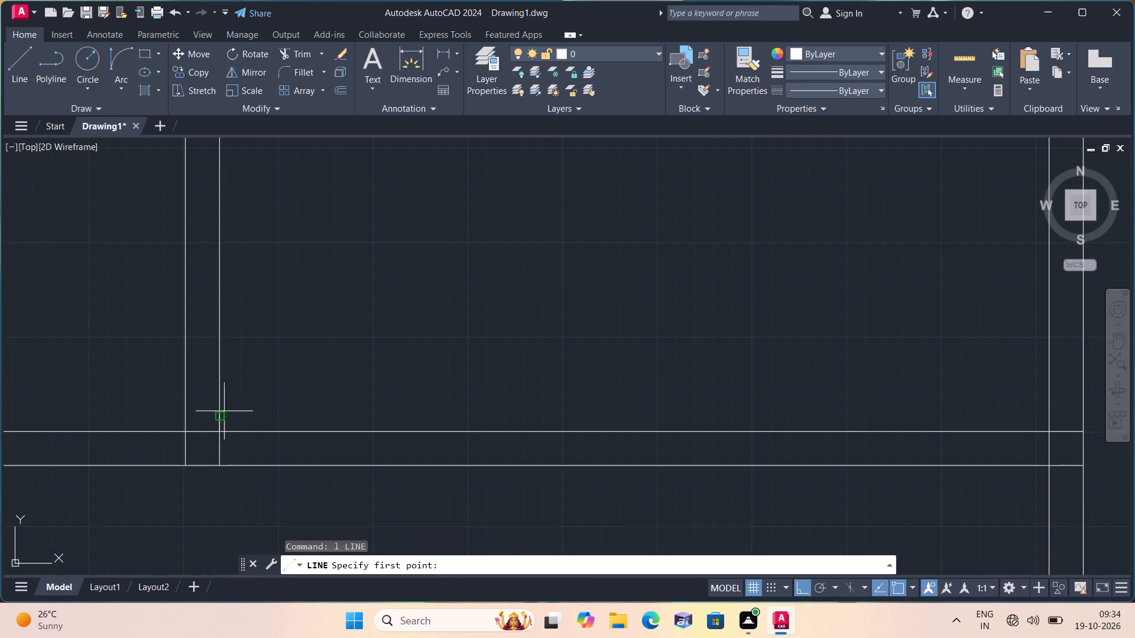
pyautogui.click(217, 413)
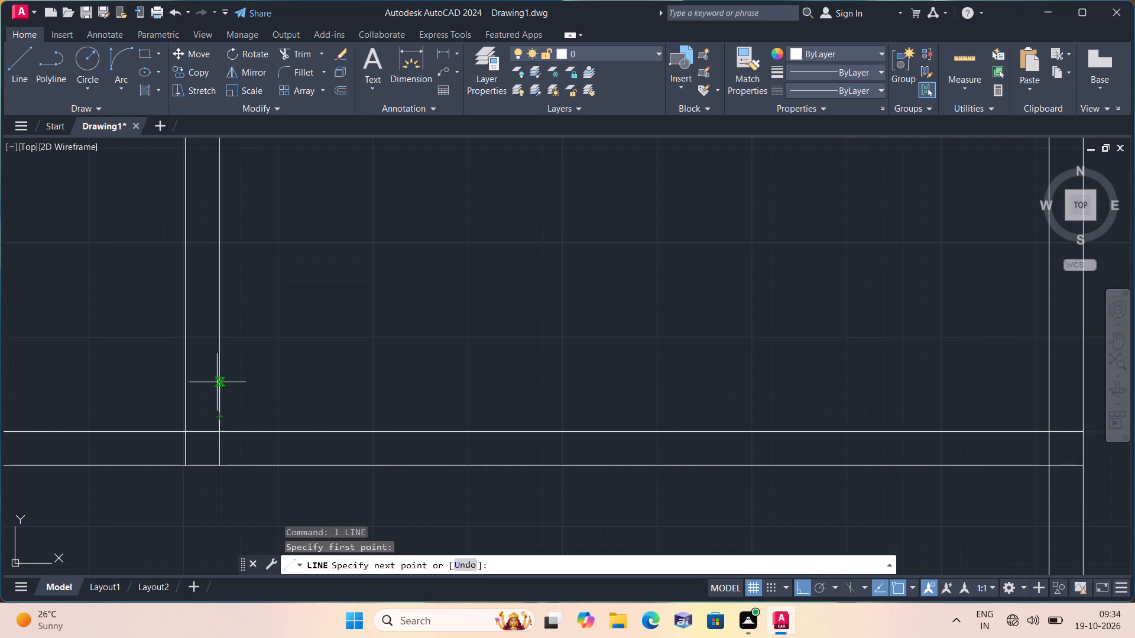
pyautogui.write("2'")
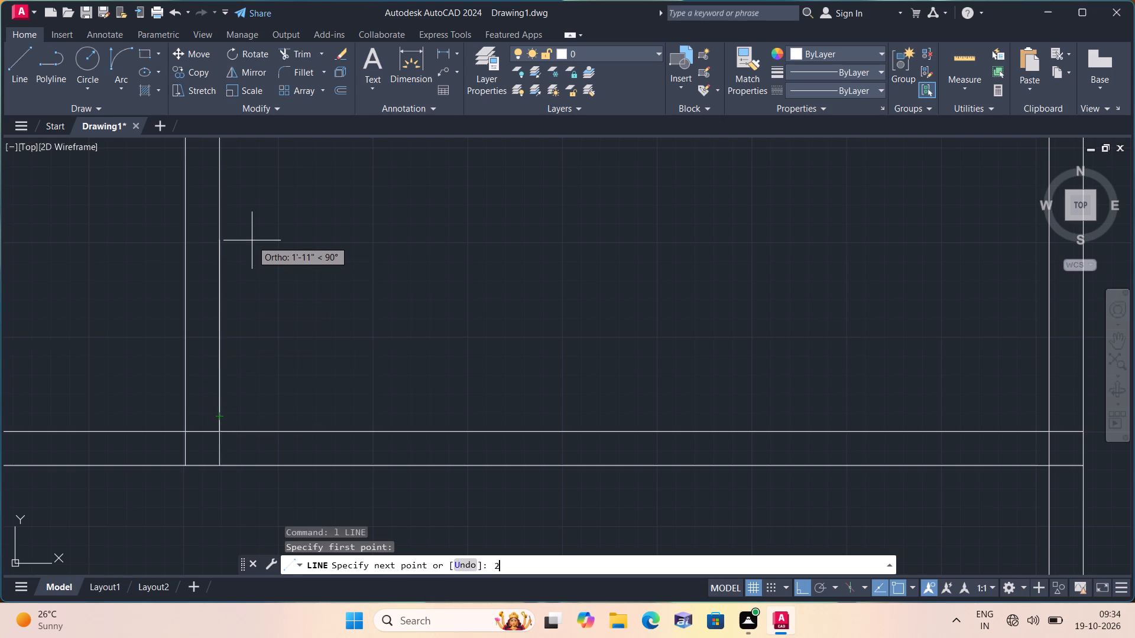
pyautogui.press('space')
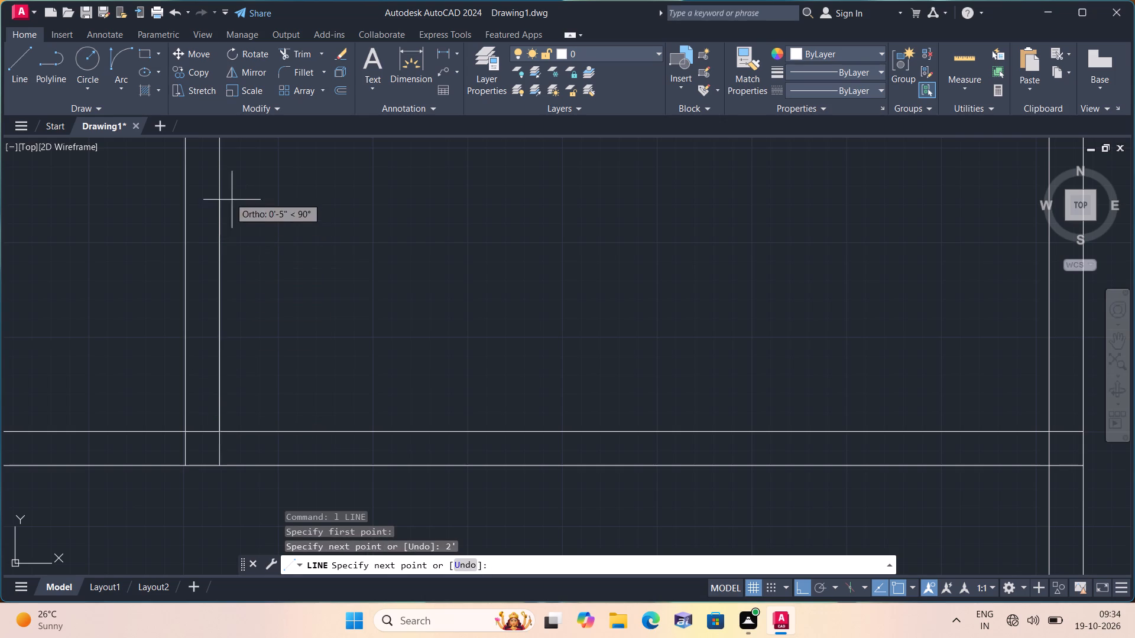
pyautogui.write('2"')
pyautogui.press('space')
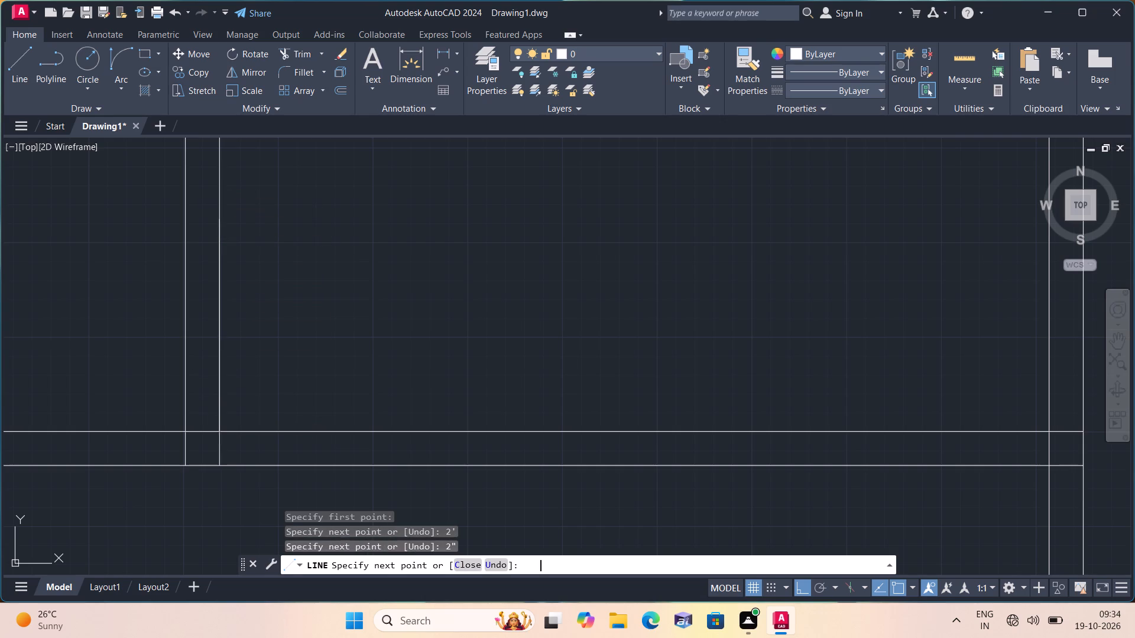
pyautogui.click(185, 216)
pyautogui.press('space')
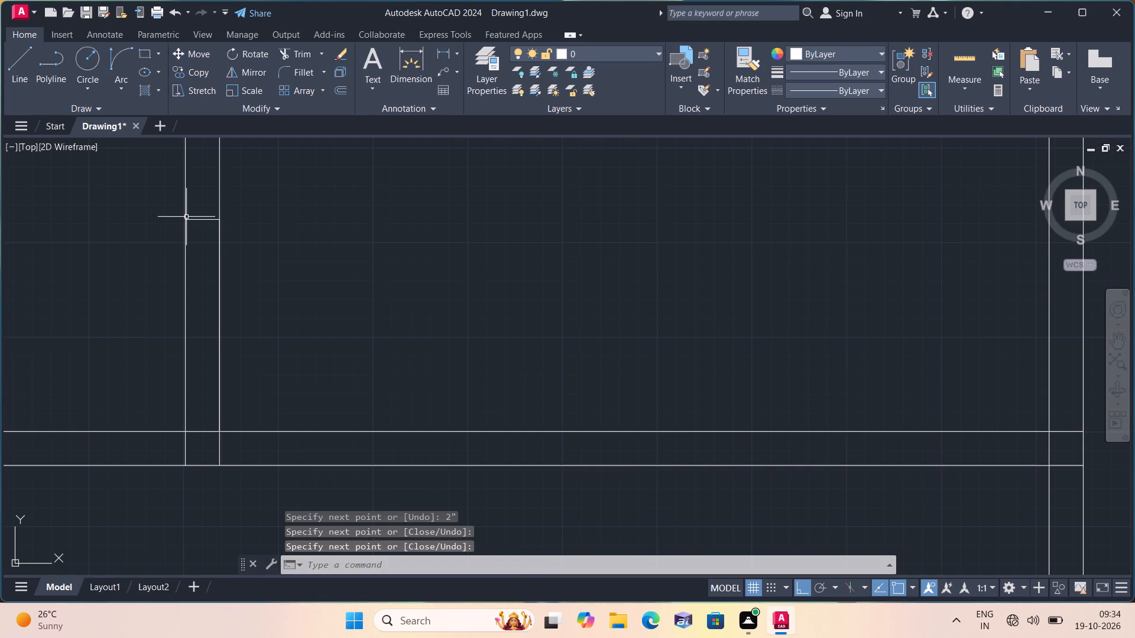
# Draw a 2' door leaf line to the left from the top of the 2" segment on the partition's right face.
pyautogui.write('l')
pyautogui.press('space')
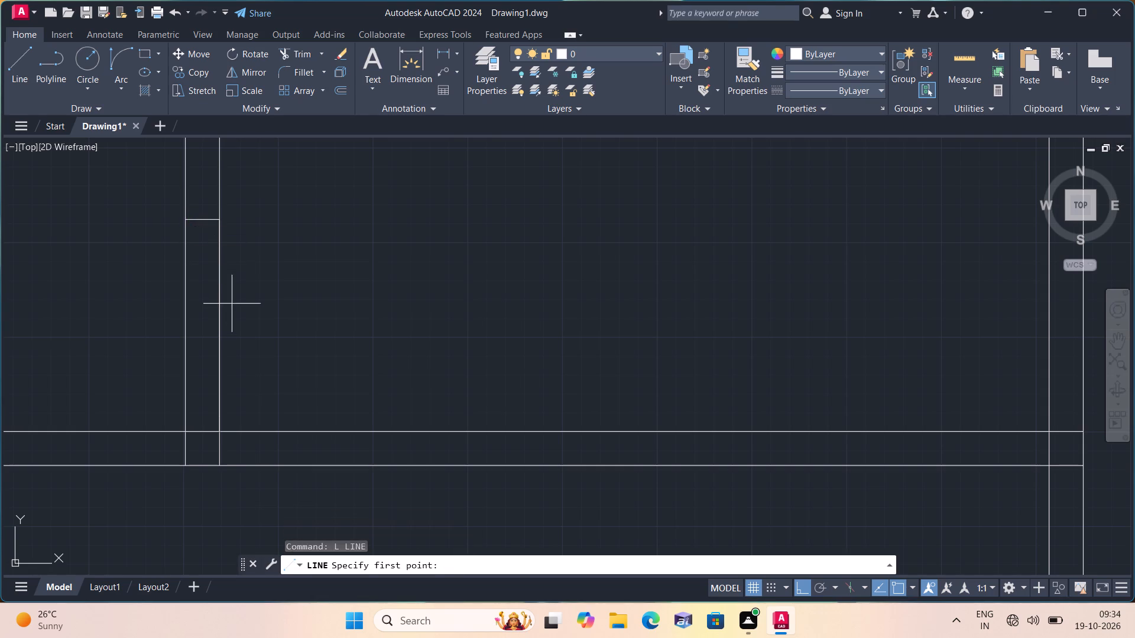
pyautogui.click(220, 413)
pyautogui.write("2'")
pyautogui.press('space')
pyautogui.press('Escape')
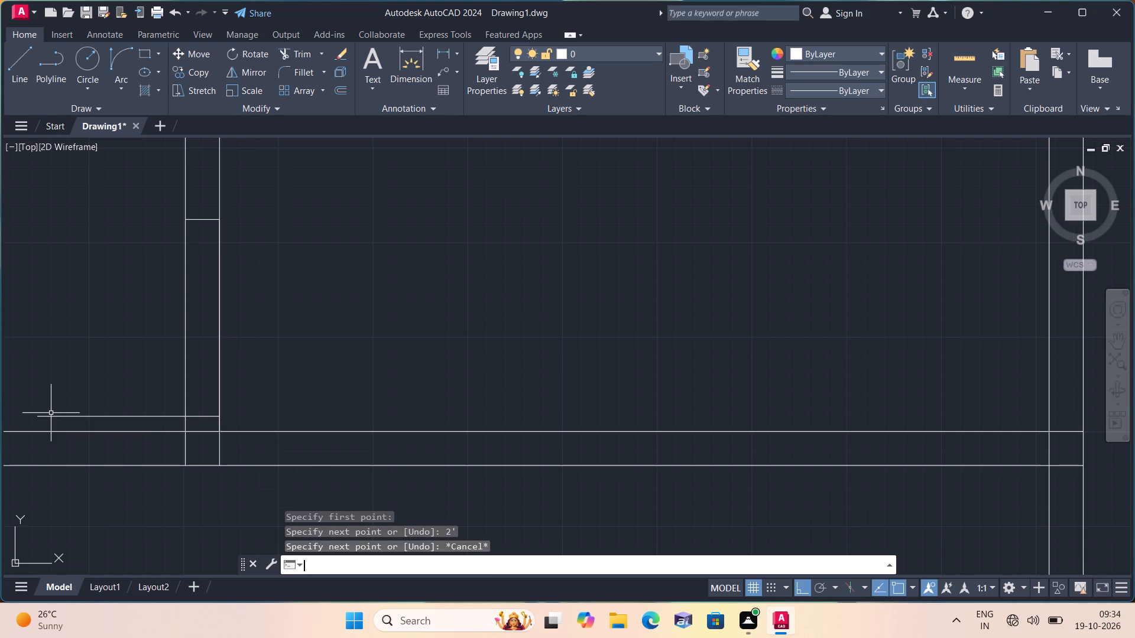
# Draw the door swing with a Start, End, Direction arc from the leaf's free end to the top of the 2' line.
pyautogui.click(123, 80)
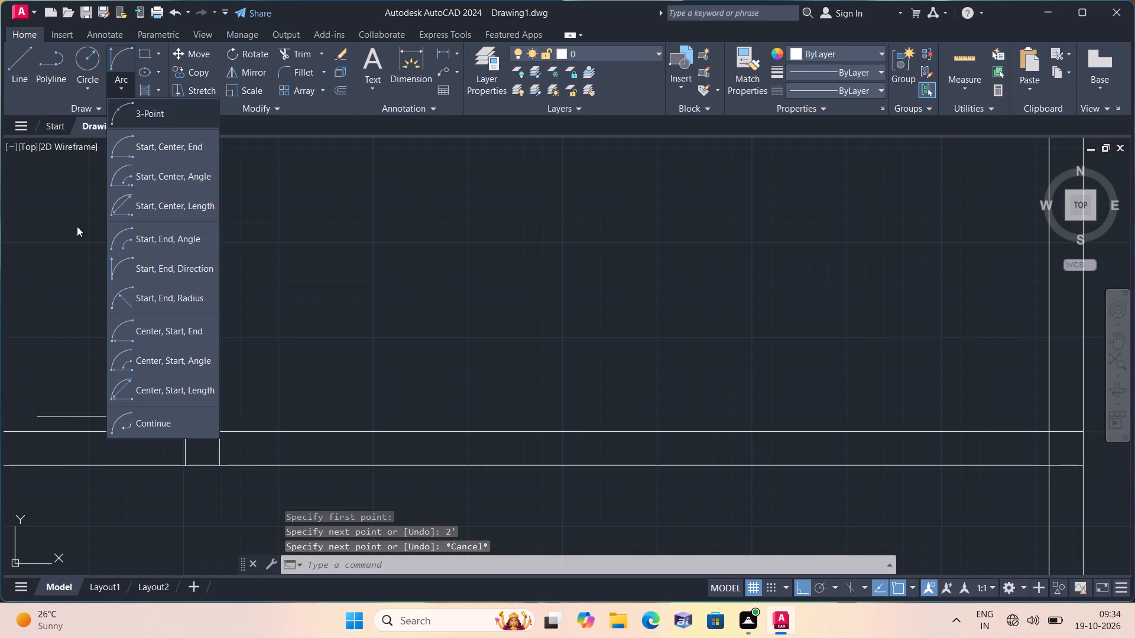
pyautogui.click(183, 269)
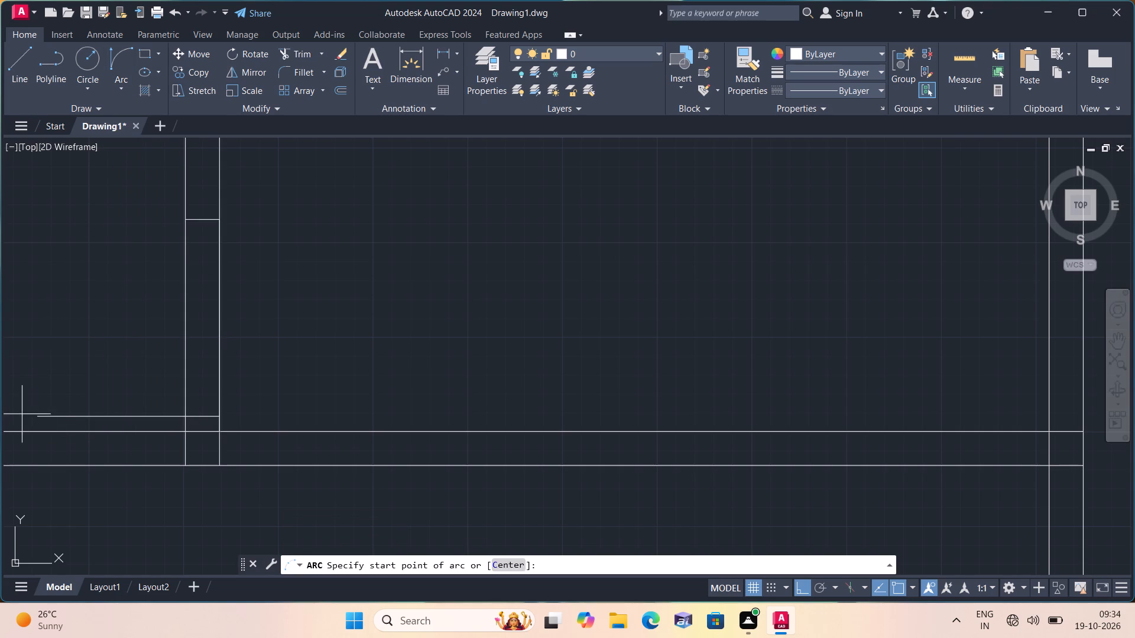
pyautogui.click(38, 415)
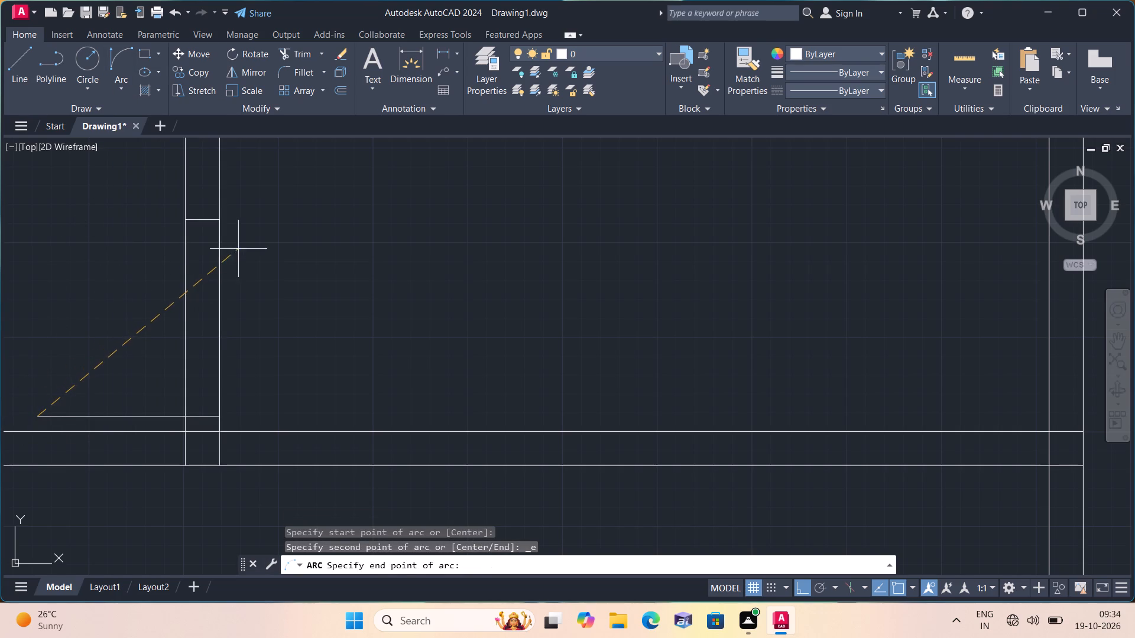
pyautogui.click(222, 237)
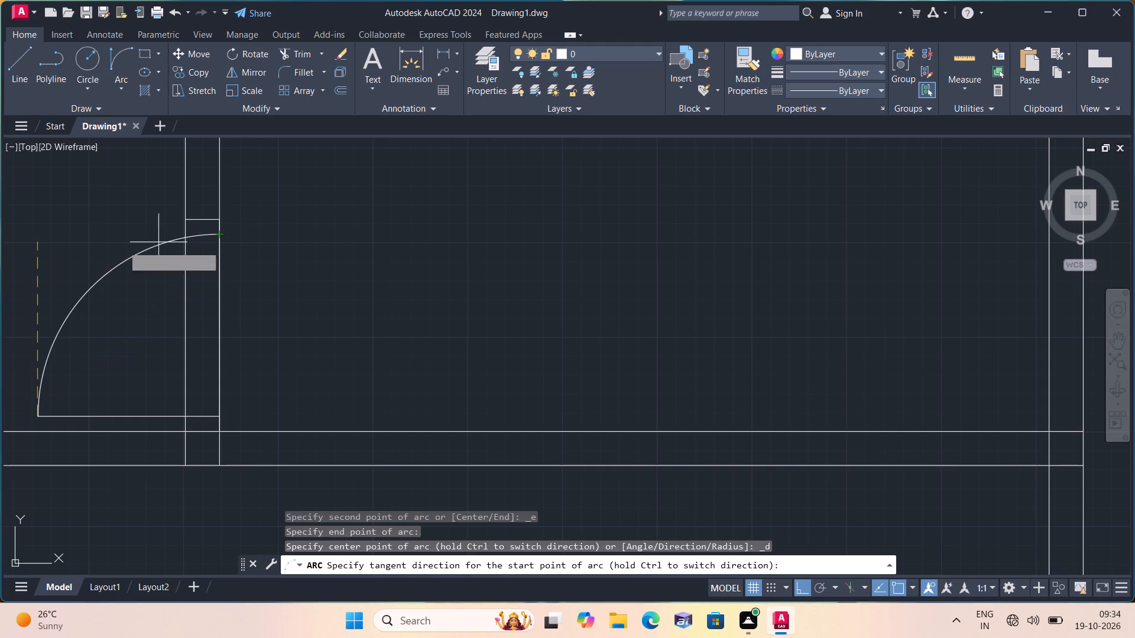
pyautogui.click(57, 250)
# Trim the vertical partition's left face across the 2' door opening, including the short pieces beside the arc end and the door leaf.
pyautogui.write('trim')
pyautogui.press('space')
pyautogui.scroll(1, 57, 250)
pyautogui.scroll(-1, 60, 248)
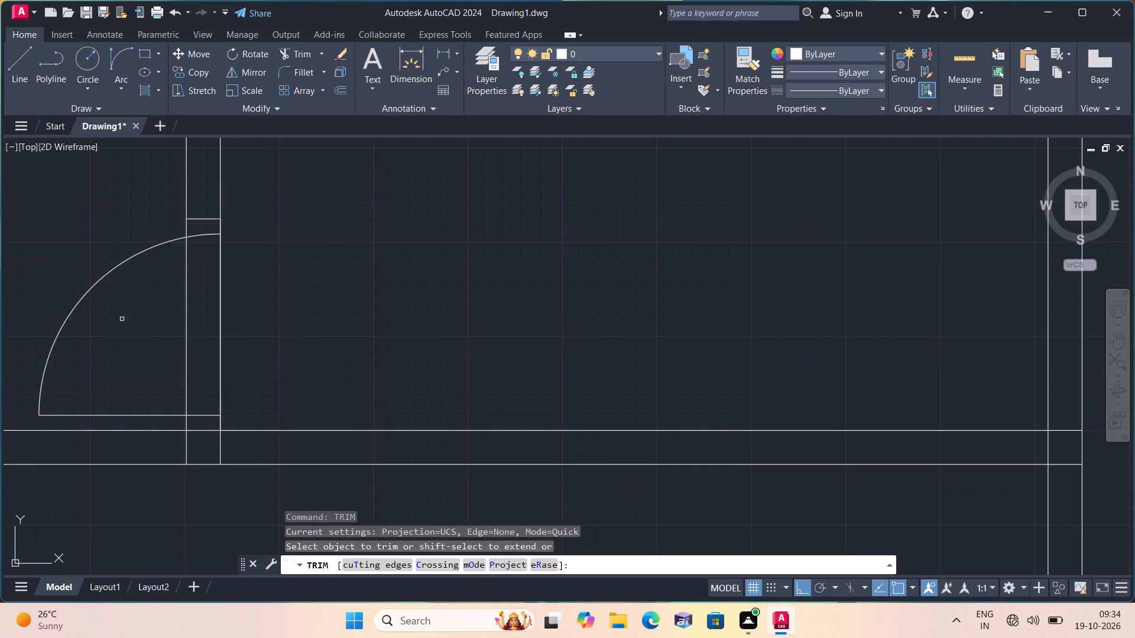
pyautogui.click(168, 335)
pyautogui.click(196, 316)
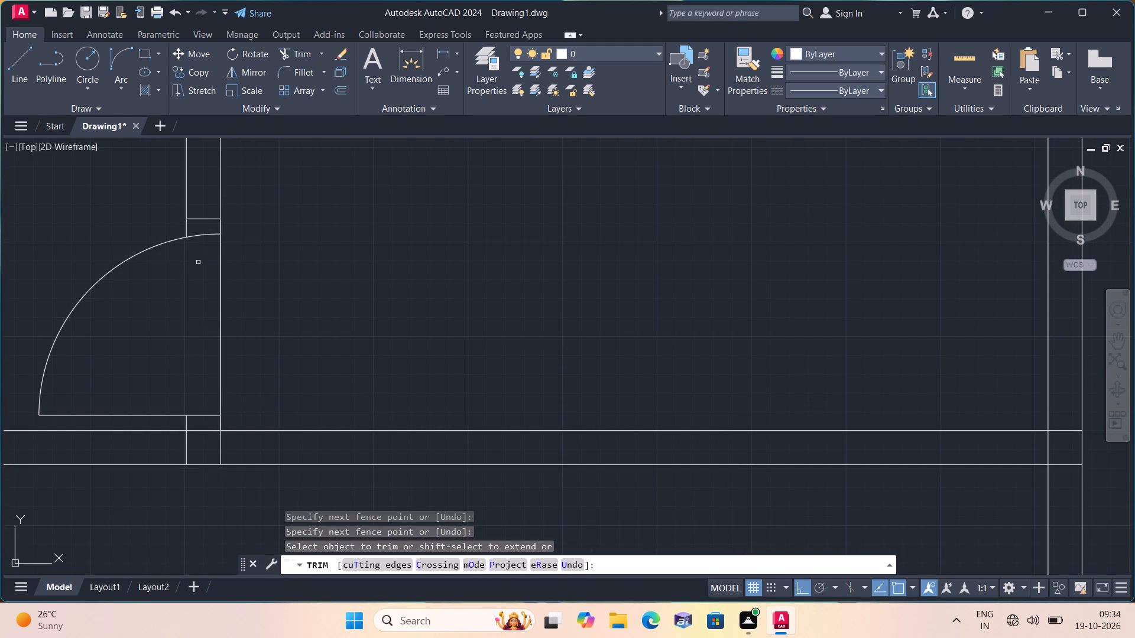
pyautogui.click(192, 223)
pyautogui.click(160, 222)
pyautogui.click(191, 425)
pyautogui.click(173, 424)
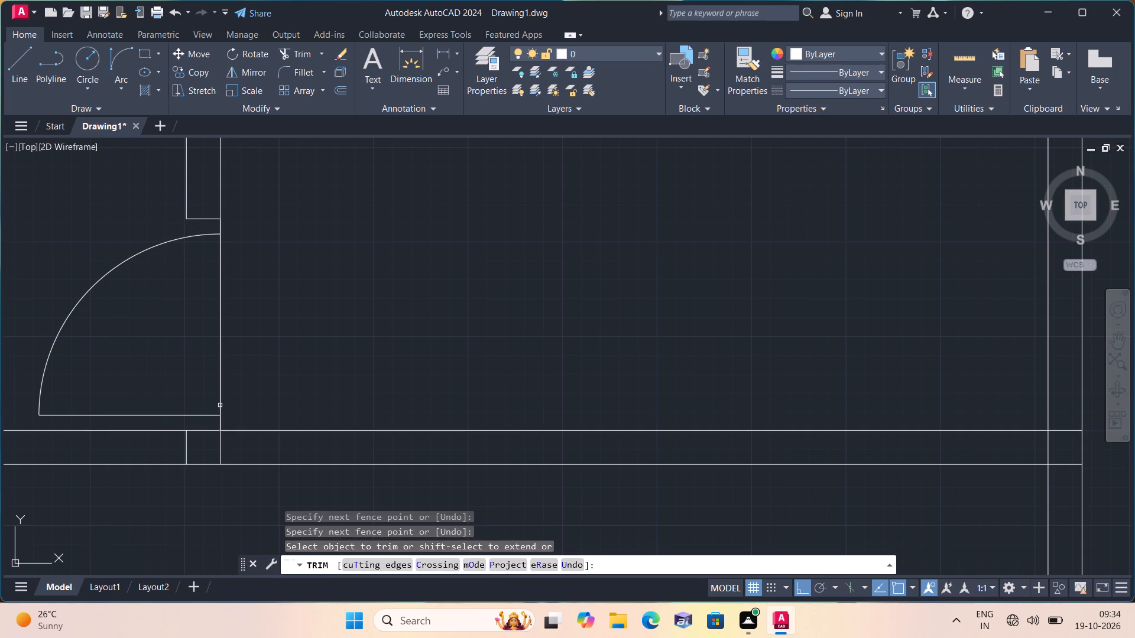
# Trim the overlapping pieces of the partition's right face, clearing the line between the door leaf and the arc's end.
pyautogui.click(221, 402)
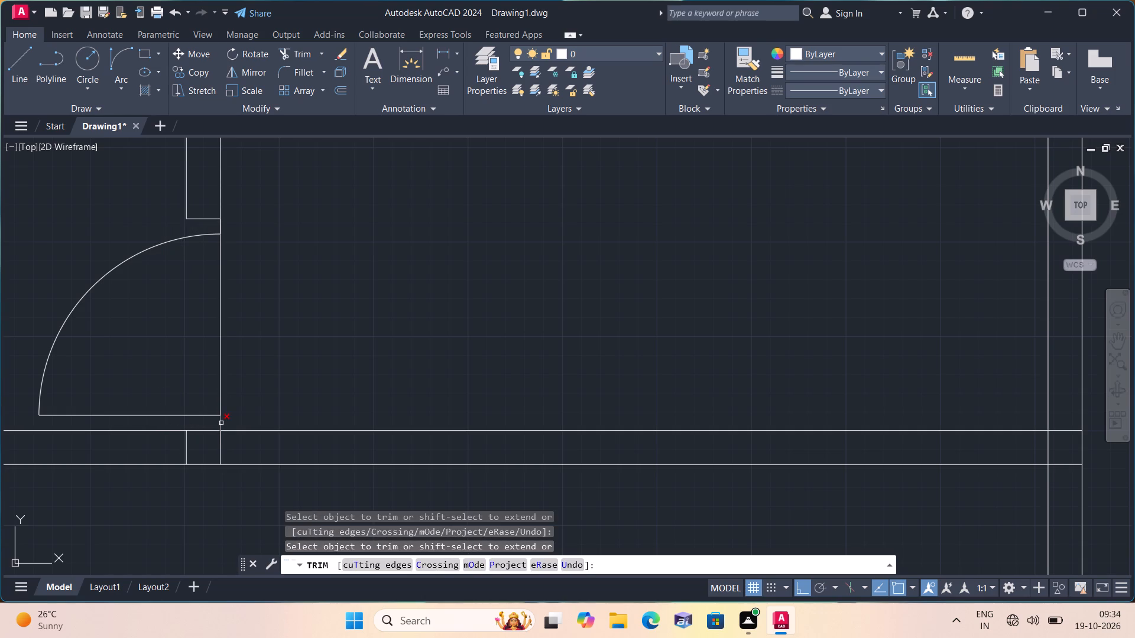
pyautogui.click(221, 423)
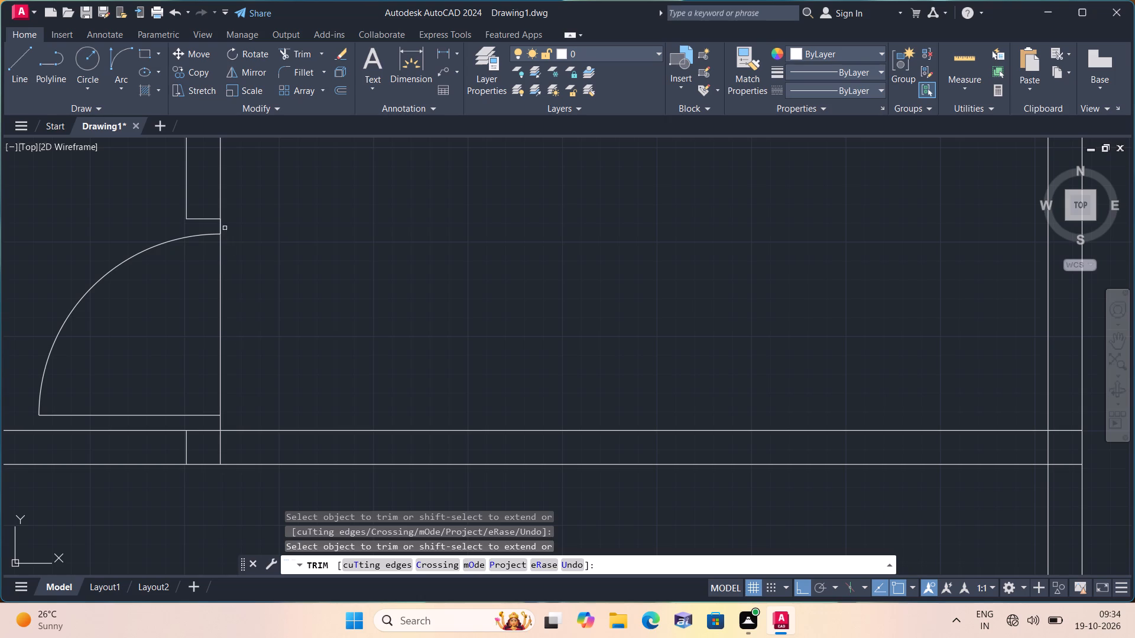
pyautogui.click(219, 223)
pyautogui.scroll(-1, 287, 253)
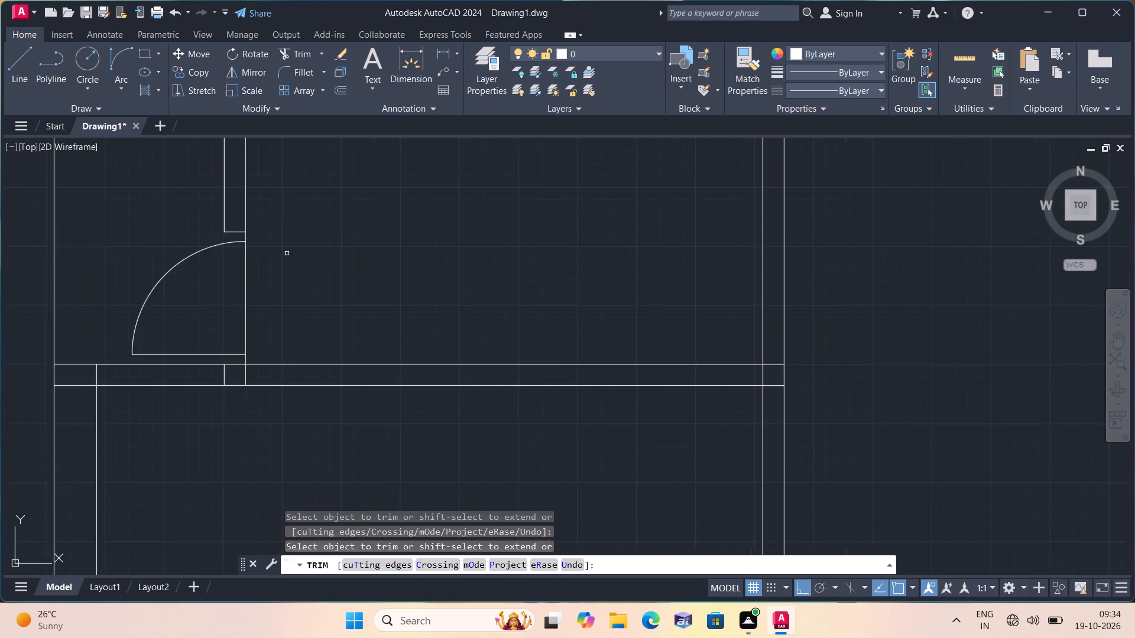
pyautogui.scroll(-2, 287, 253)
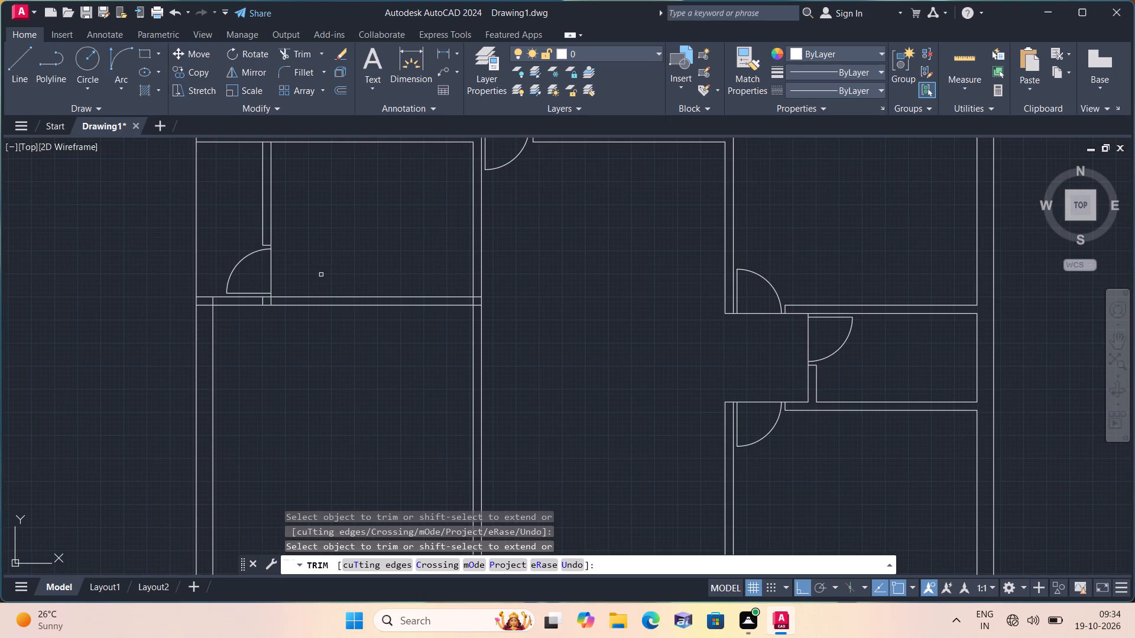
pyautogui.click(312, 282)
pyautogui.click(263, 270)
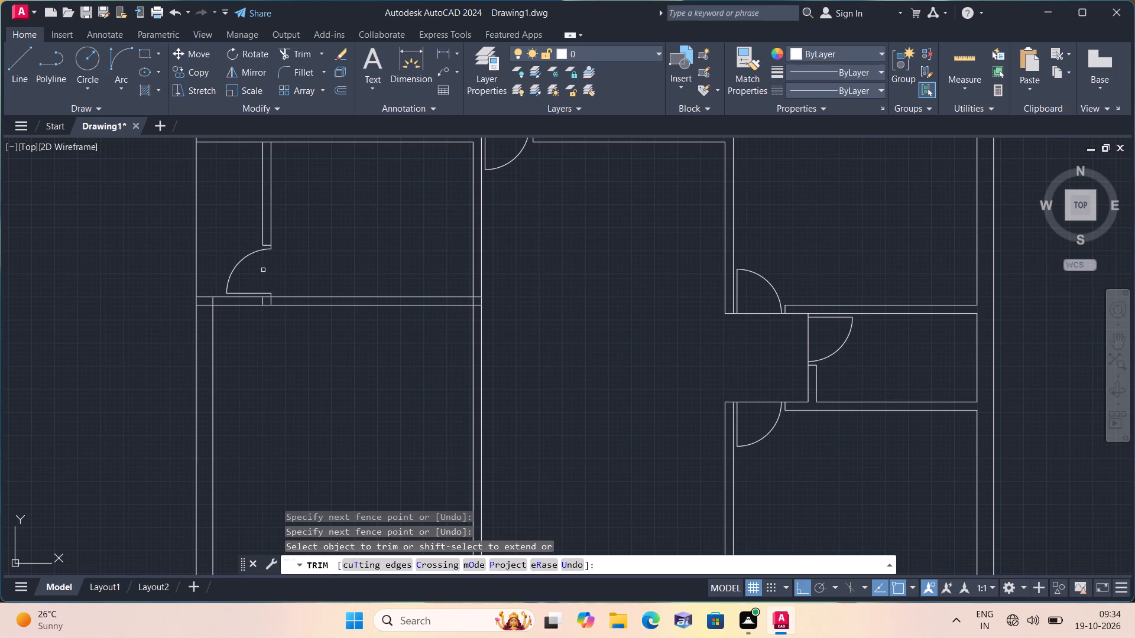
pyautogui.press('space')
# Draw a horizontal line from the lower right corner of the partition above the door to the room's right wall outer face.
pyautogui.write('l')
pyautogui.press('space')
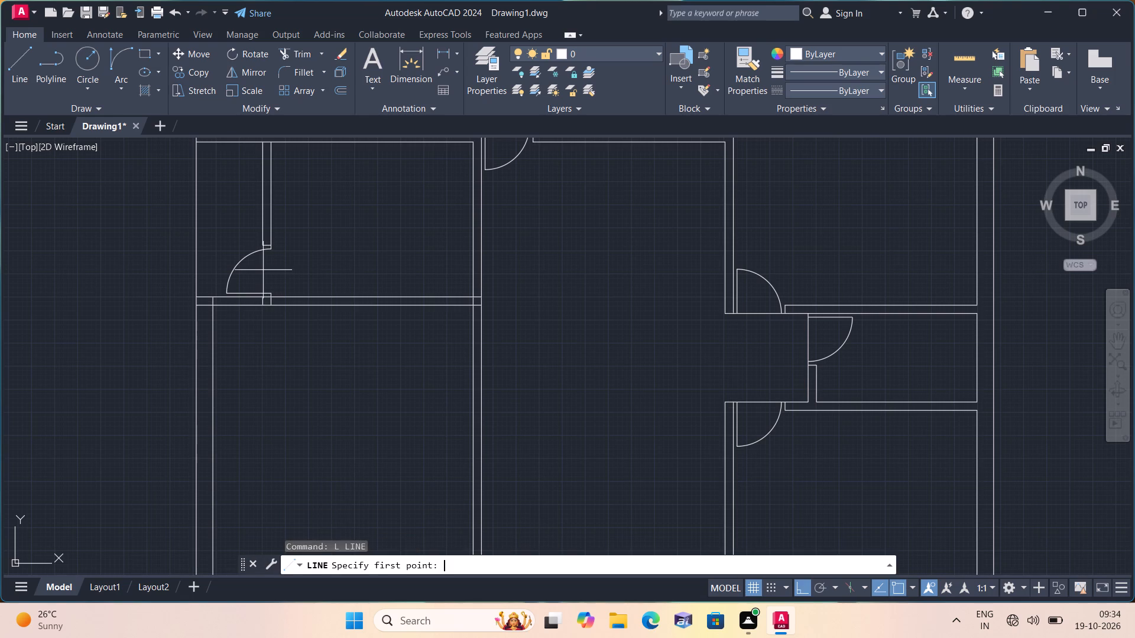
pyautogui.scroll(2, 266, 251)
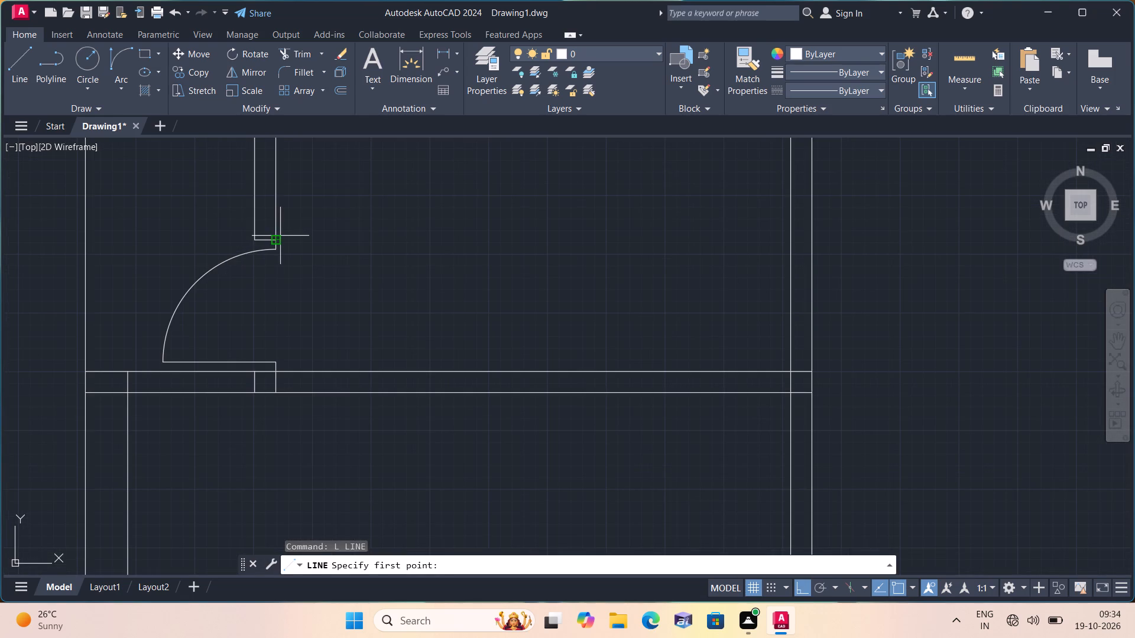
pyautogui.click(277, 238)
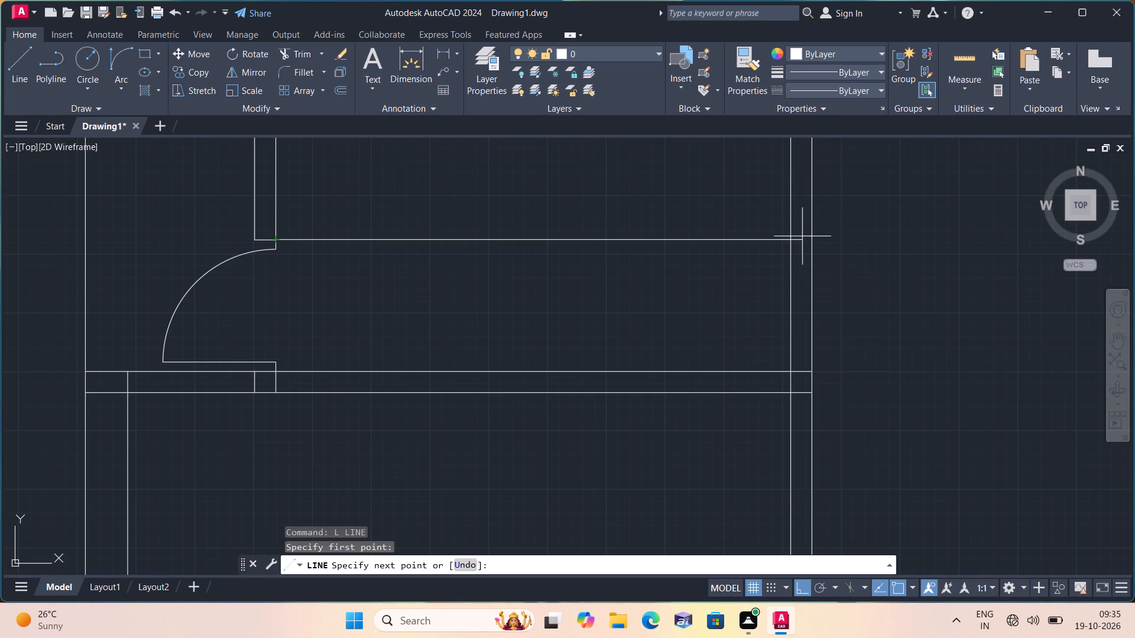
pyautogui.click(815, 238)
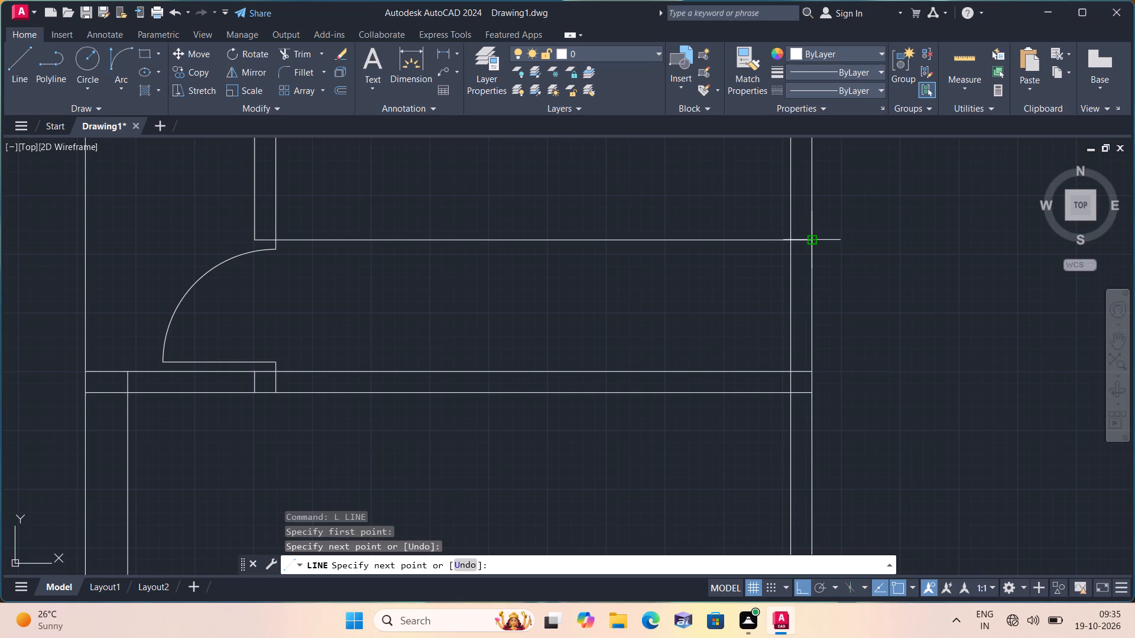
pyautogui.press('space')
# Offset the new horizontal line 4.5" upward.
pyautogui.write('off 4.5"')
pyautogui.press('space')
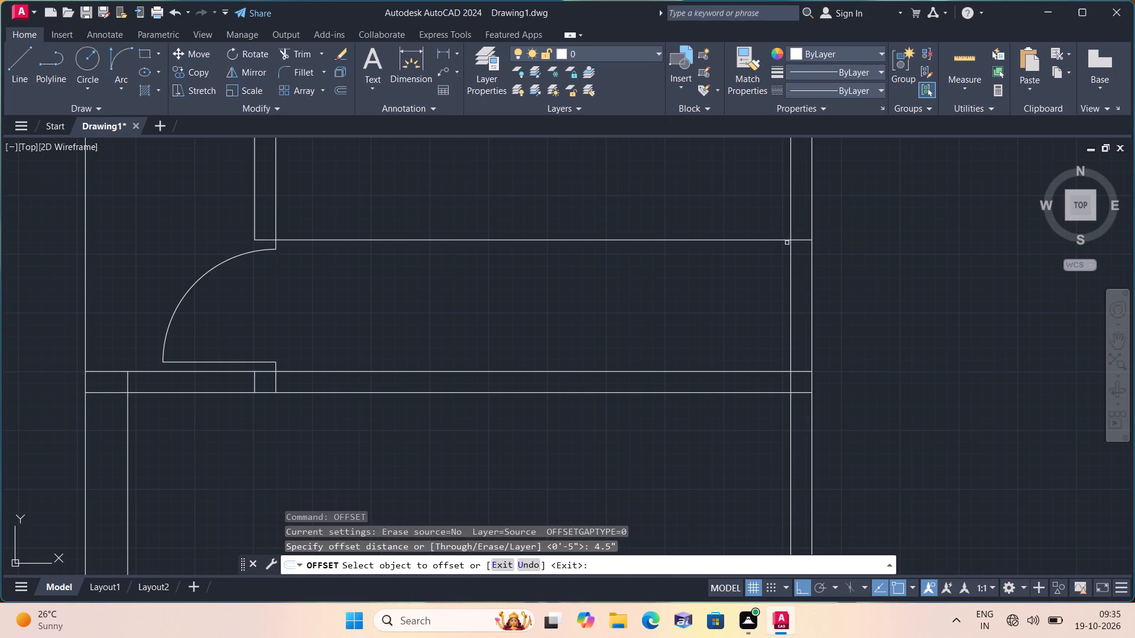
pyautogui.click(780, 241)
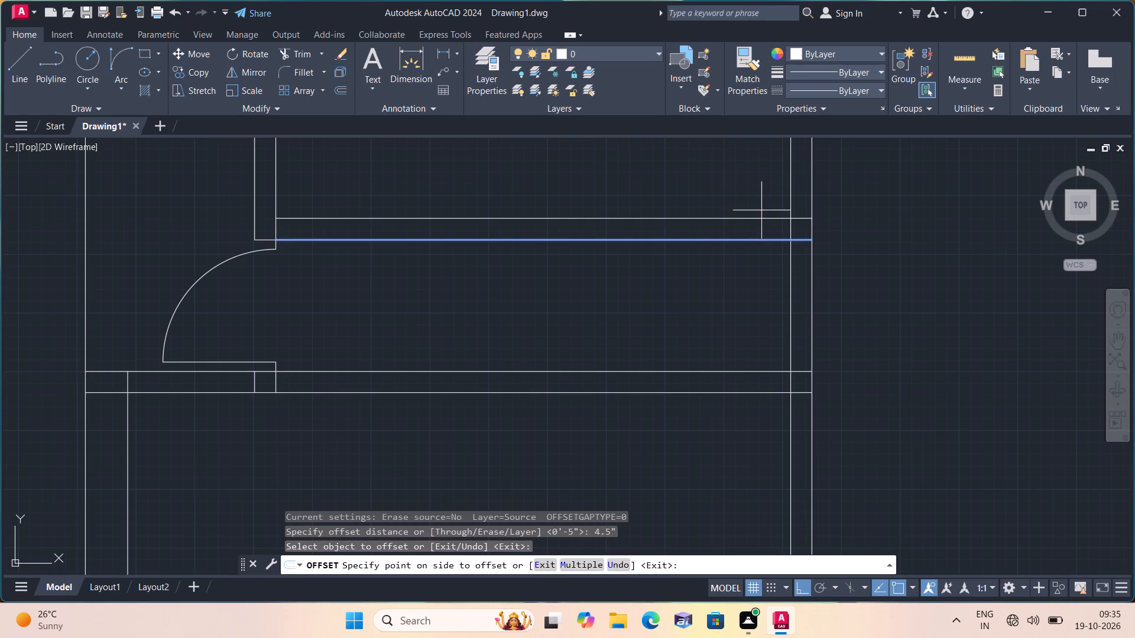
pyautogui.click(758, 204)
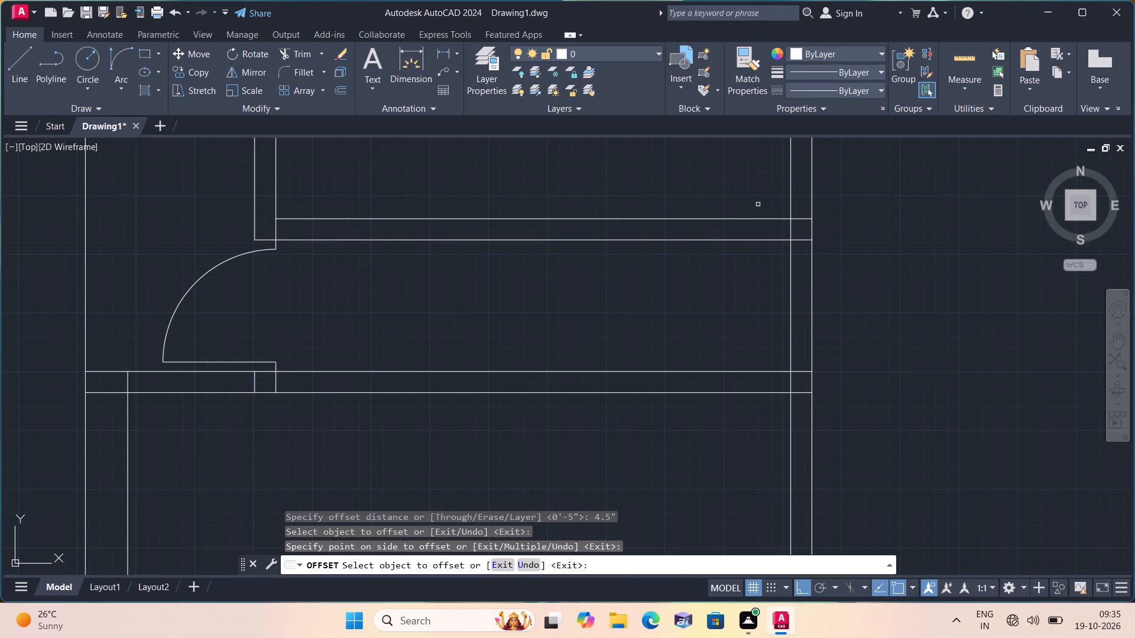
pyautogui.press('space')
# Draw a vertical line near the room's right wall, from the new partition's lower line up to the wall below the stairs.
pyautogui.write('l')
pyautogui.press('space')
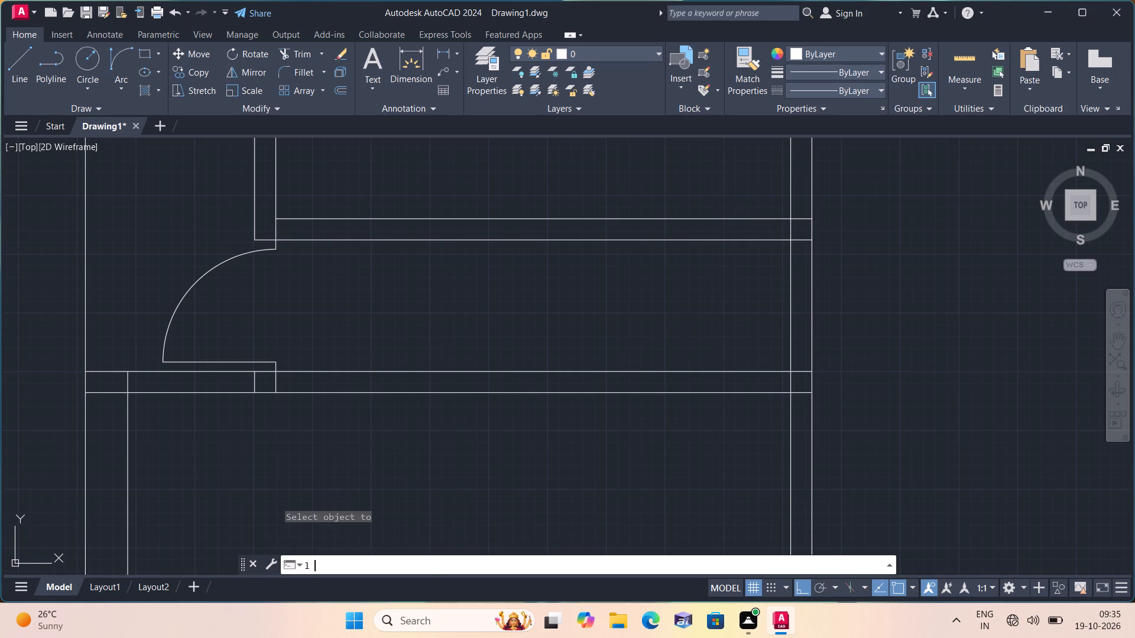
pyautogui.scroll(-1, 706, 212)
pyautogui.moveTo(650, 168); pyautogui.dragTo(524, 398, button='middle')
pyautogui.scroll(-1, 649, 168)
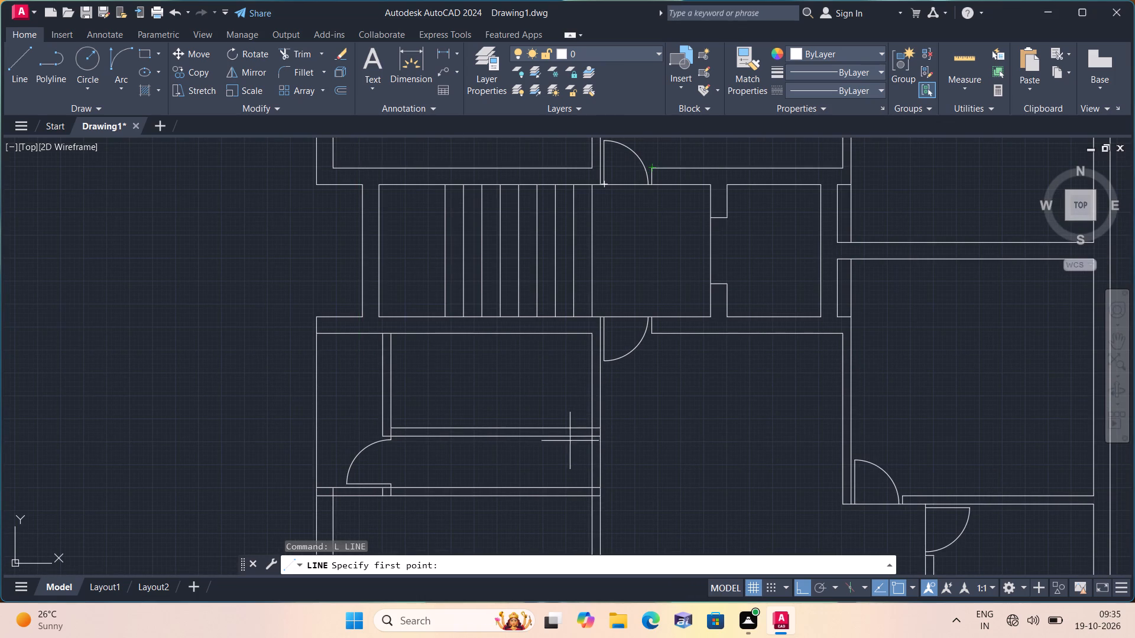
pyautogui.click(567, 436)
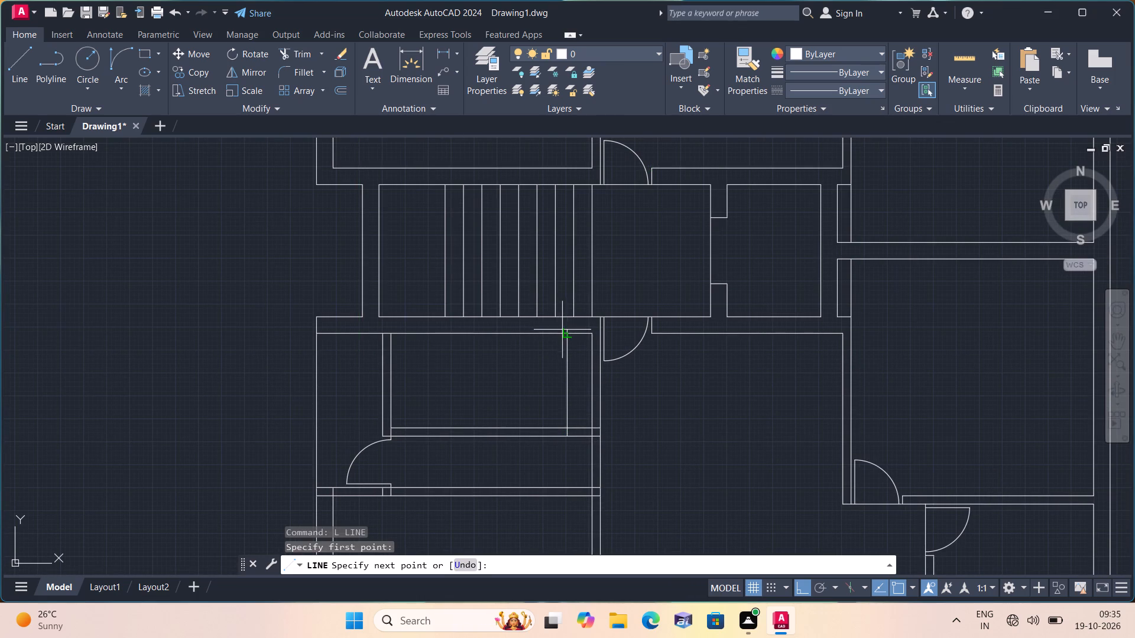
pyautogui.click(563, 337)
pyautogui.press('space')
# From the vertical line's upper part, draw a line about 6'-7" to the left, and continue down to the partition's lower line.
pyautogui.press('space')
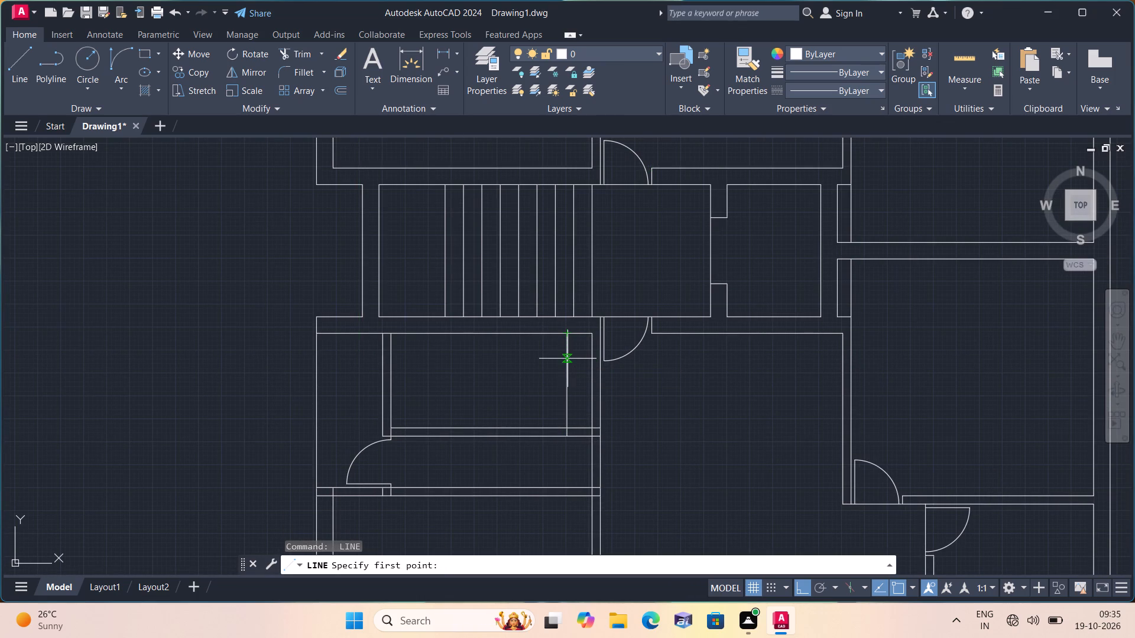
pyautogui.click(567, 360)
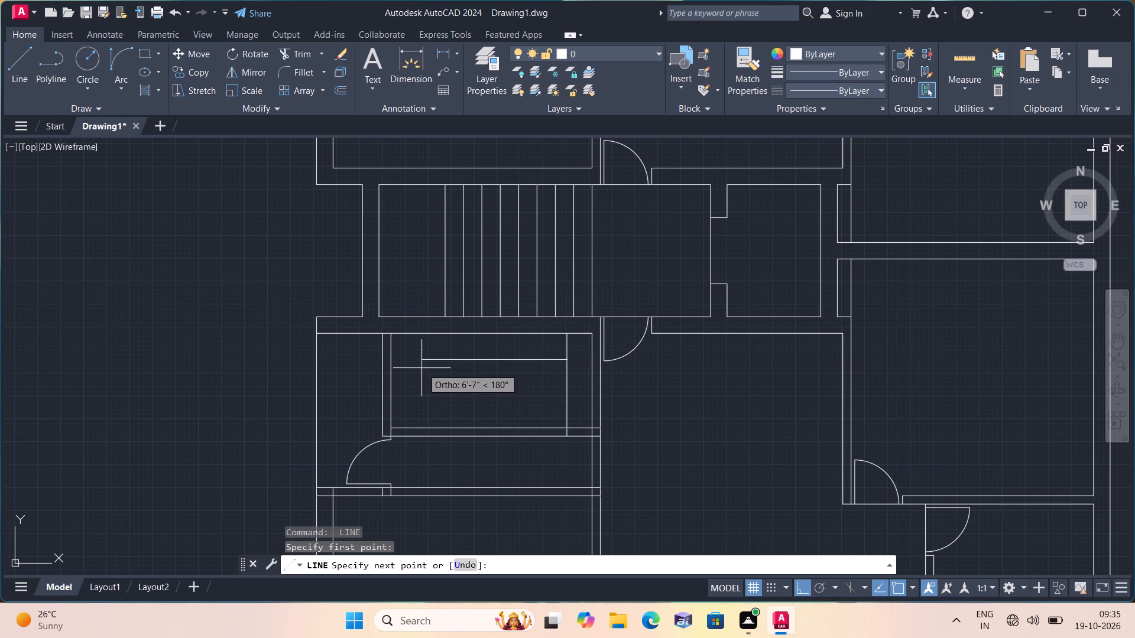
pyautogui.click(424, 364)
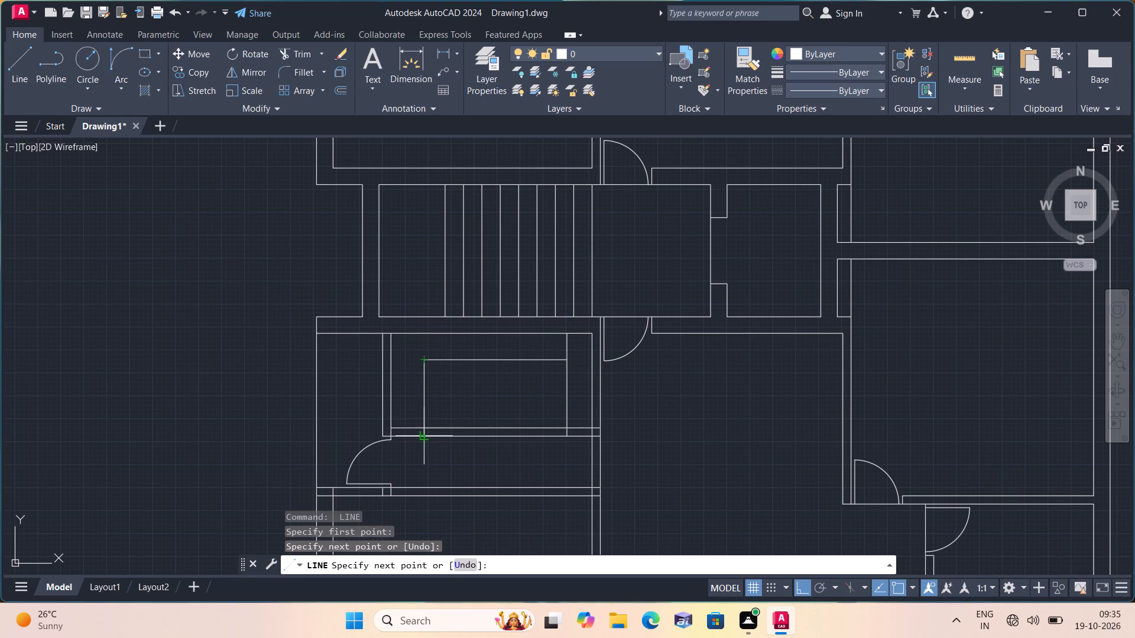
pyautogui.click(424, 437)
pyautogui.press('space')
# Trim the horizontal partition's upper line between the vertical partition and the inner outline's left side.
pyautogui.write('trim')
pyautogui.press('space')
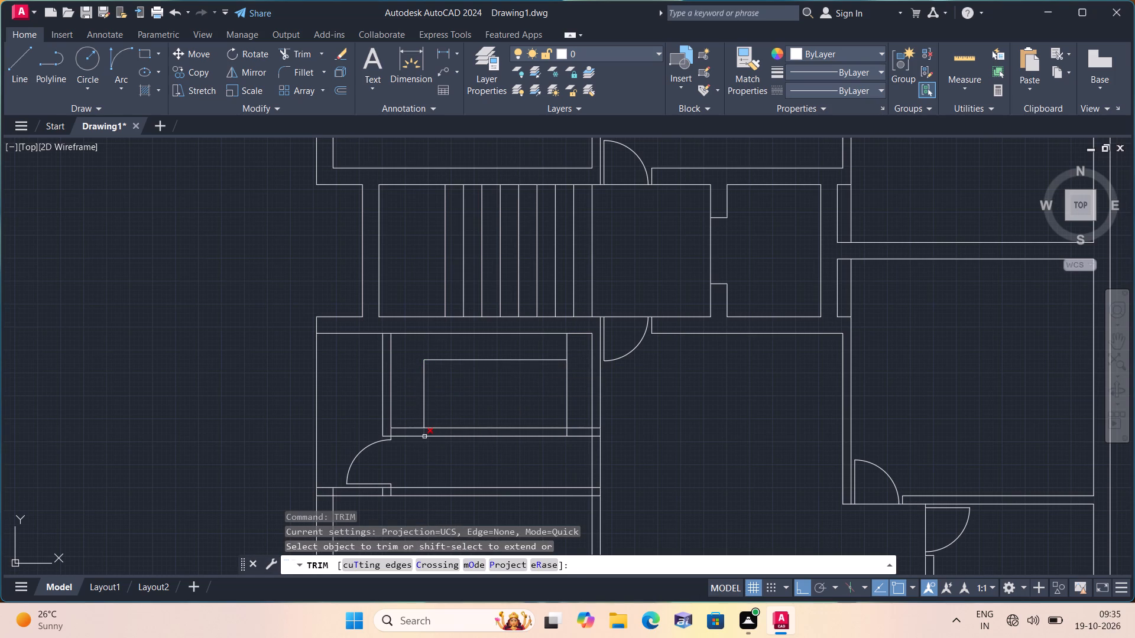
pyautogui.click(403, 428)
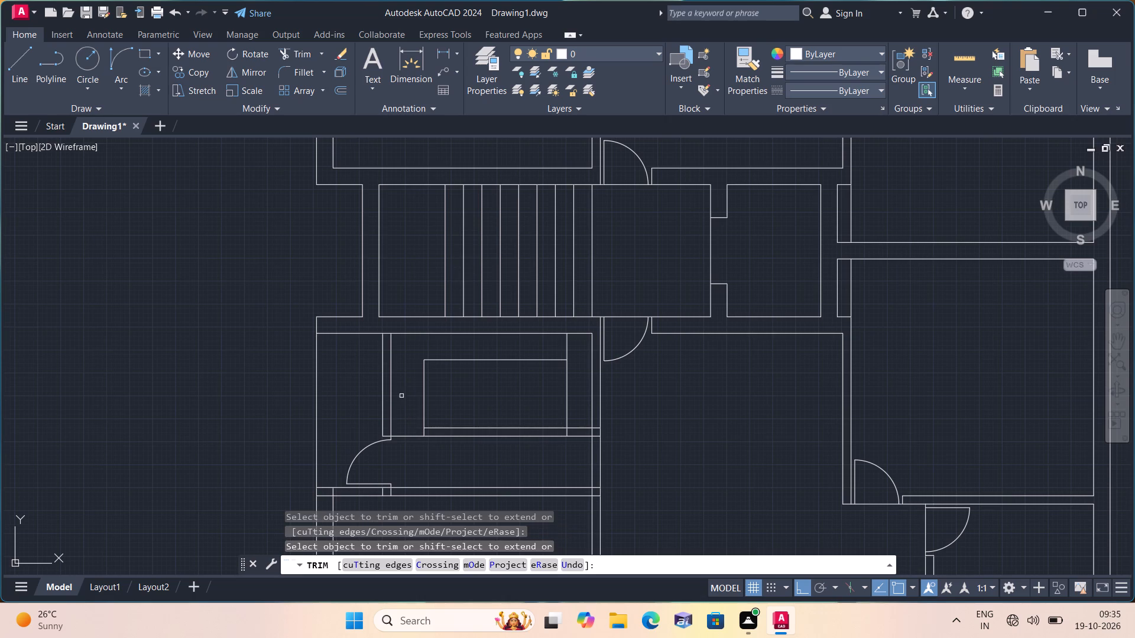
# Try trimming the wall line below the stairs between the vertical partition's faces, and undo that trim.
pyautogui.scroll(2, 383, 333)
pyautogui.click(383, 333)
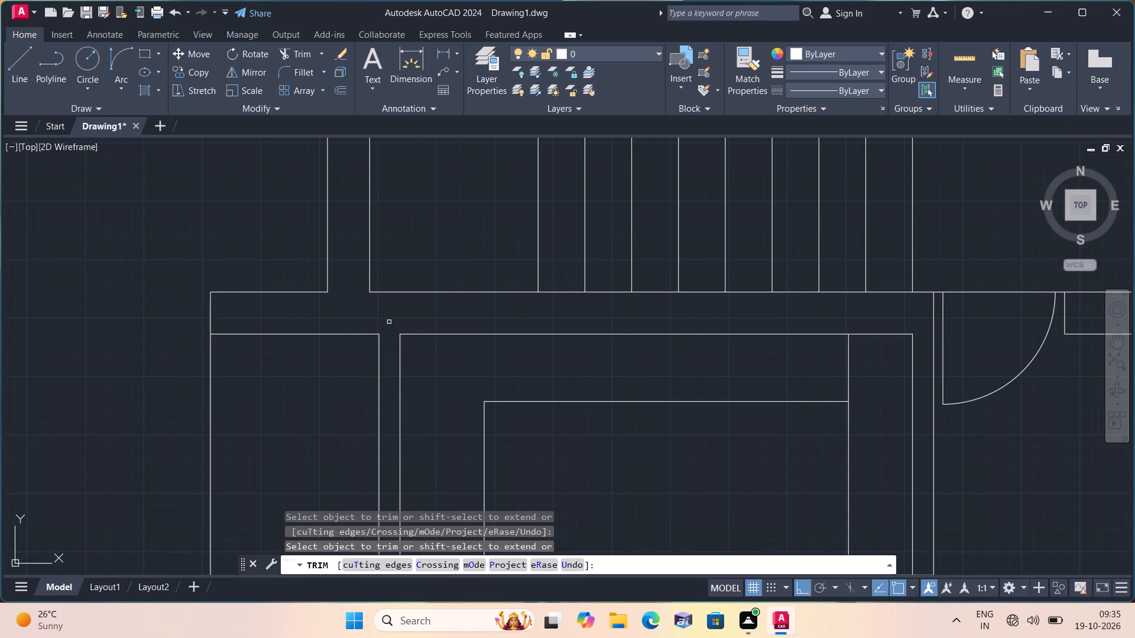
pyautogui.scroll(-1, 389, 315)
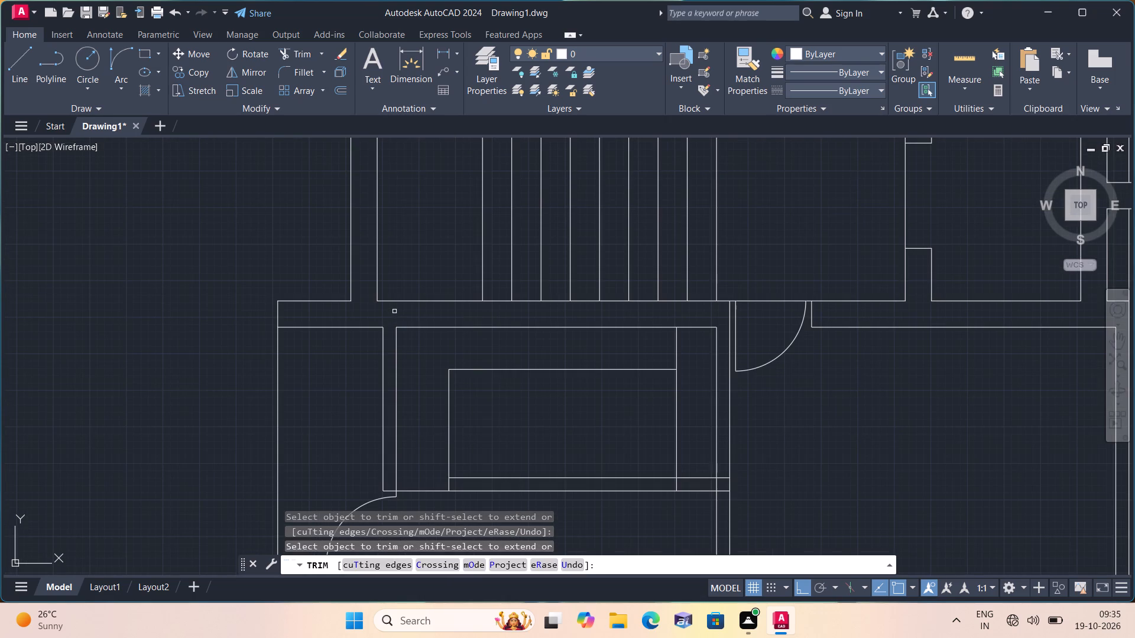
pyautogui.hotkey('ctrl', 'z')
# Trim both lines of the 4.5" horizontal partition across the inner outline's open bottom.
pyautogui.moveTo(457, 406); pyautogui.dragTo(472, 460)
# Trim both faces of the room's right wall between the 4.5" partition and the lower wall, and clear the overlapping lines at the wall's end.
pyautogui.moveTo(569, 461); pyautogui.dragTo(575, 461)
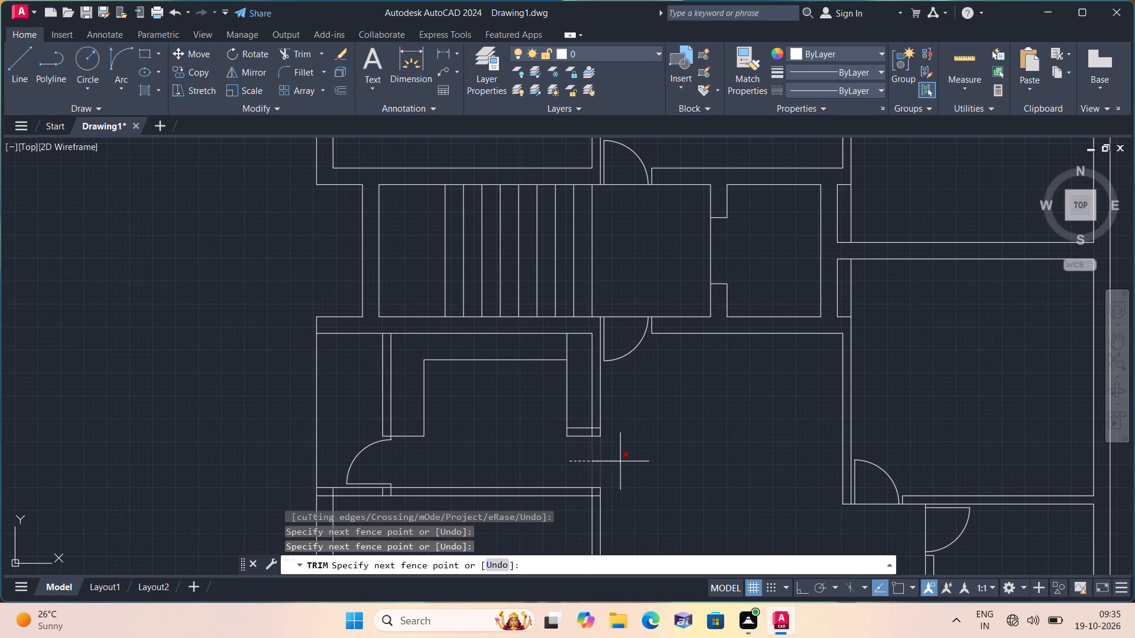
pyautogui.click(620, 461)
pyautogui.scroll(3, 589, 437)
pyautogui.click(591, 429)
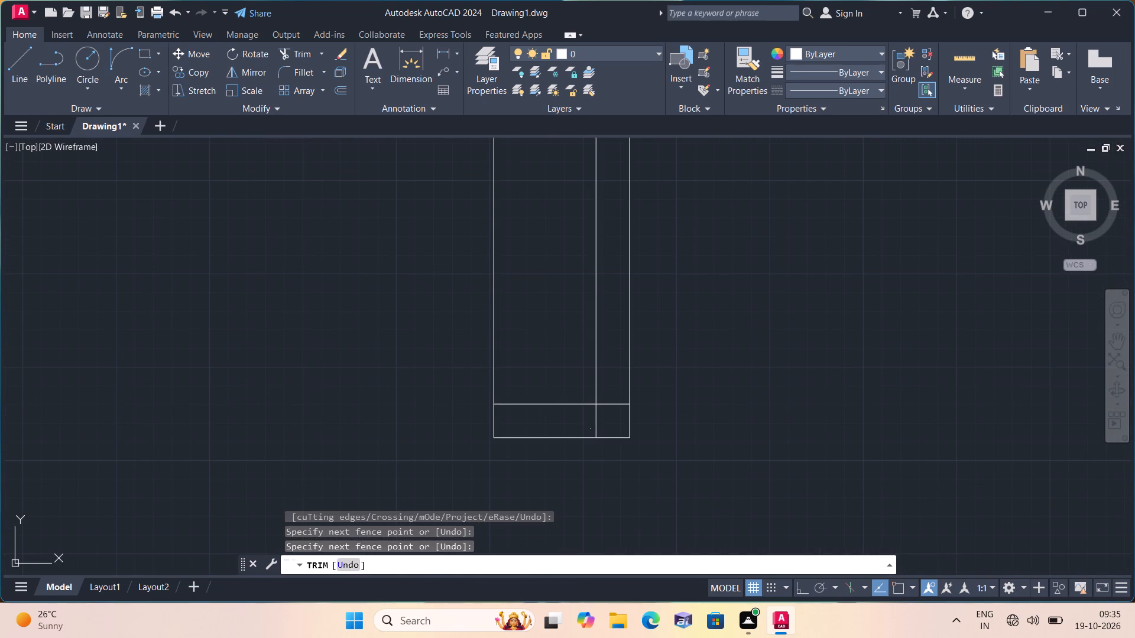
pyautogui.click(607, 401)
pyautogui.scroll(-2, 607, 401)
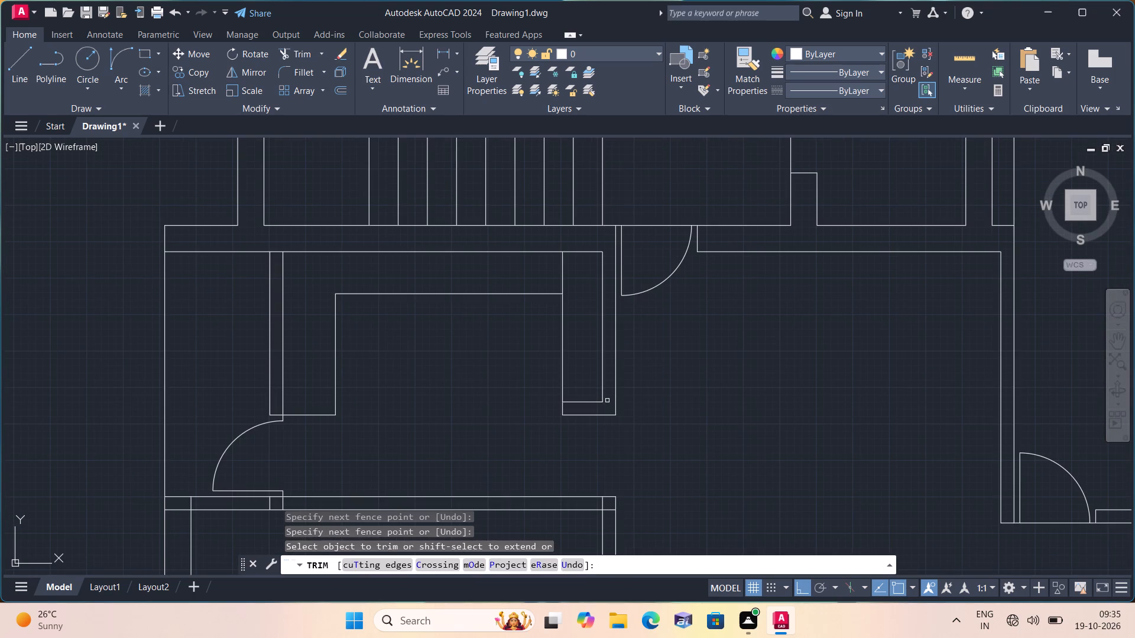
# Trim the overlapping lines where the lower wall meets the left wall, and the vertical partition's two pieces inside the lower wall.
pyautogui.moveTo(732, 438); pyautogui.dragTo(720, 429, button='middle')
pyautogui.scroll(-1, 729, 437)
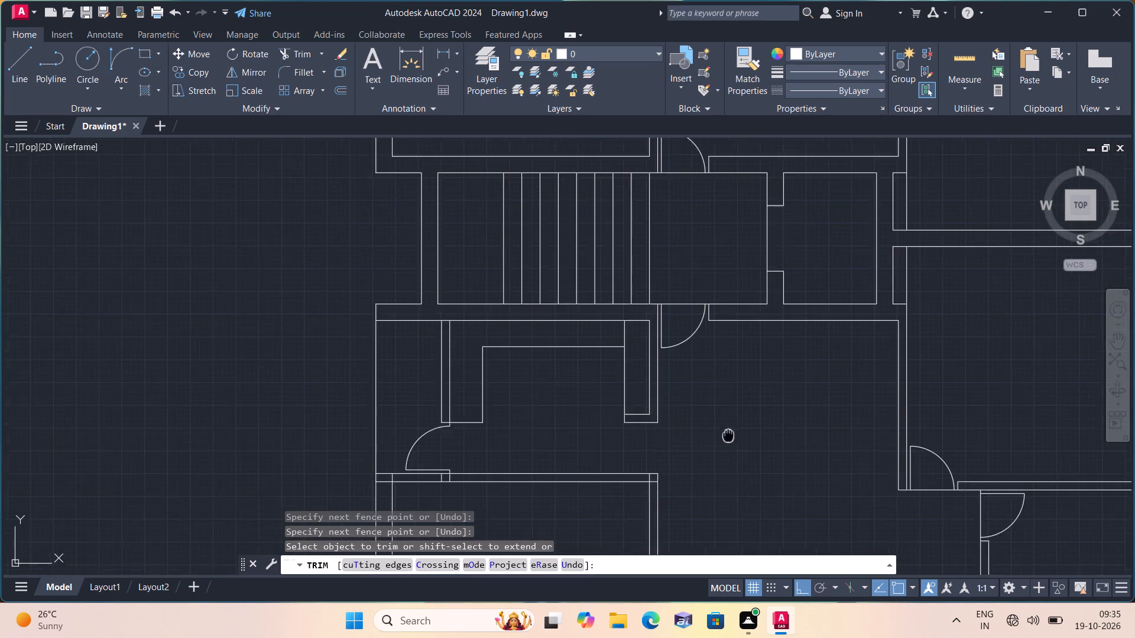
pyautogui.moveTo(720, 429); pyautogui.dragTo(617, 396, button='middle')
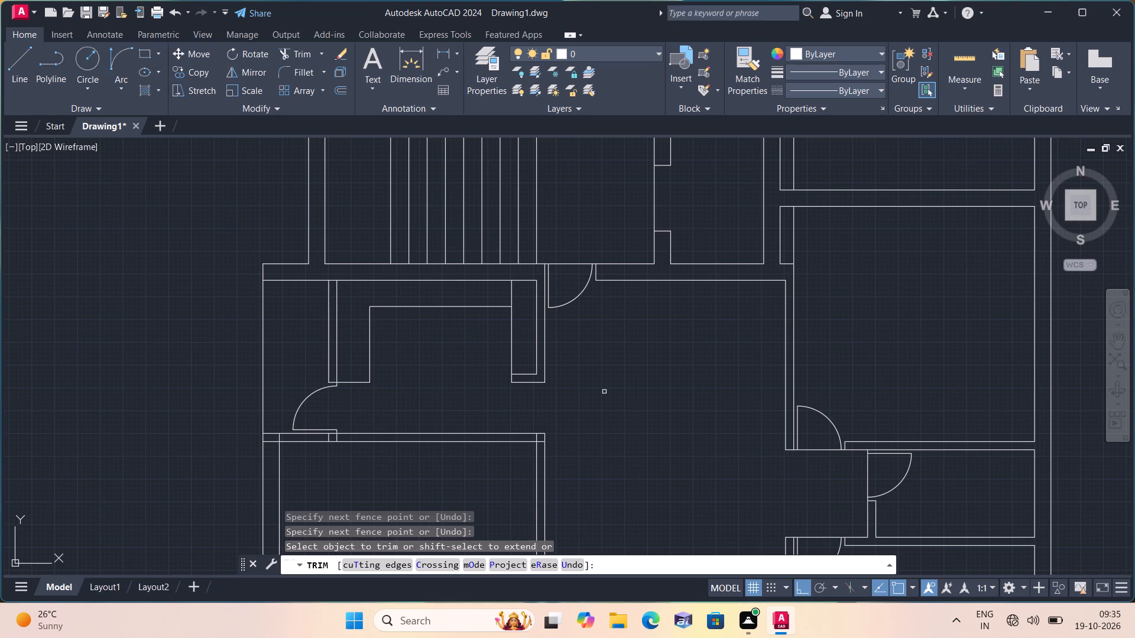
pyautogui.moveTo(617, 437); pyautogui.dragTo(598, 383, button='middle')
pyautogui.scroll(-1, 617, 437)
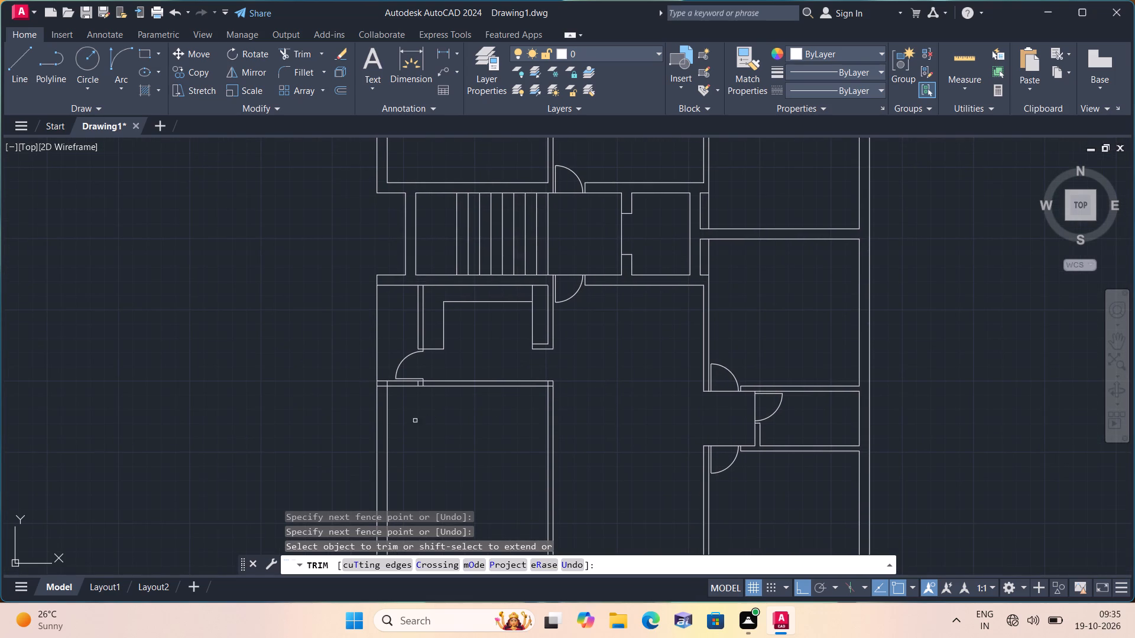
pyautogui.scroll(3, 384, 388)
pyautogui.moveTo(375, 393); pyautogui.dragTo(368, 382)
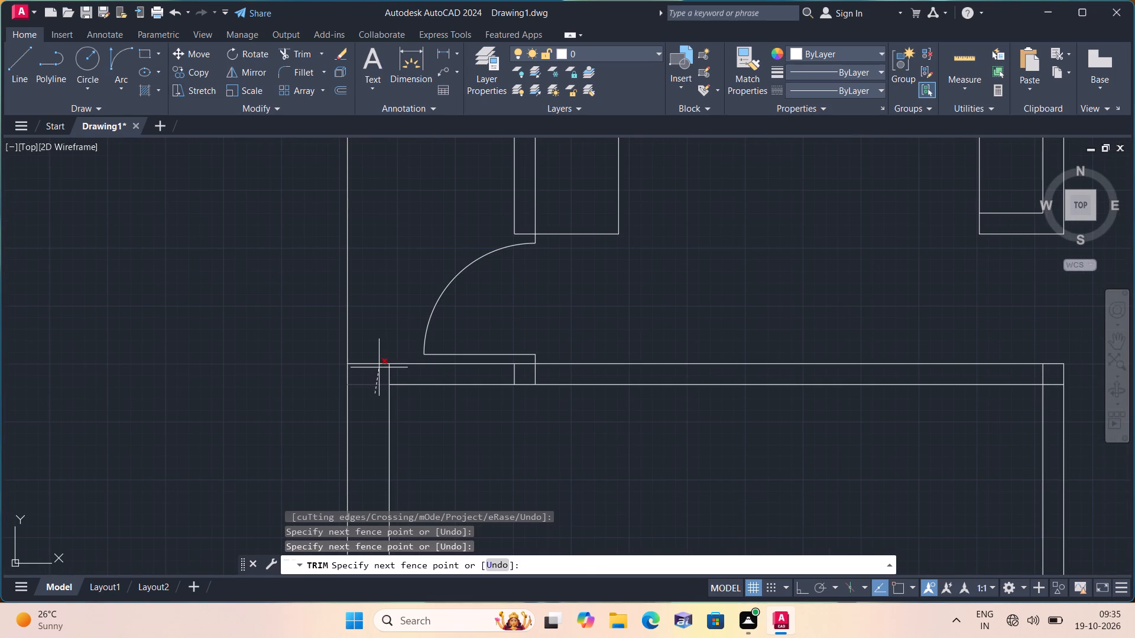
pyautogui.click(396, 372)
pyautogui.click(469, 377)
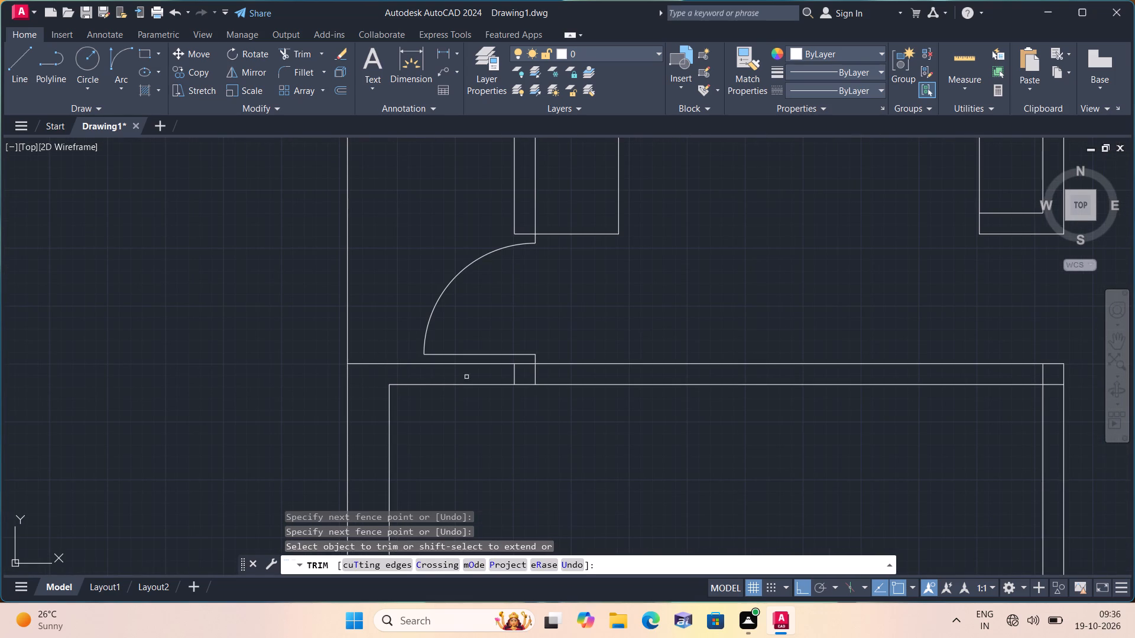
pyautogui.click(608, 375)
# Trim the overlapping wall lines at the upper right corner of the large room below the 2' door.
pyautogui.moveTo(671, 441); pyautogui.dragTo(410, 428, button='middle')
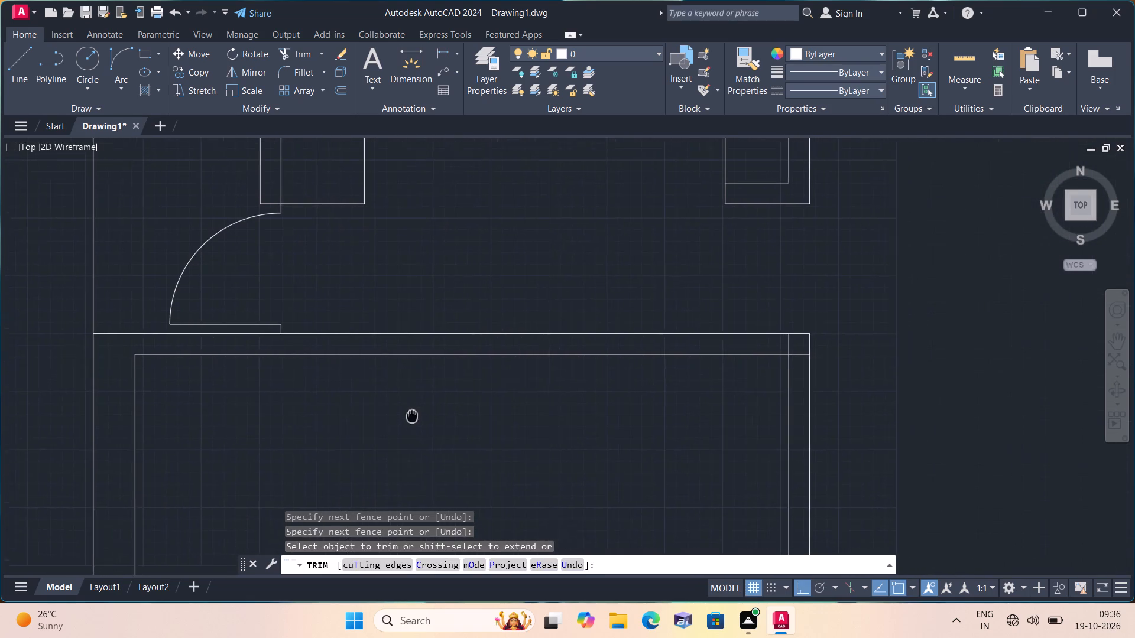
pyautogui.moveTo(410, 428); pyautogui.dragTo(411, 430, button='middle')
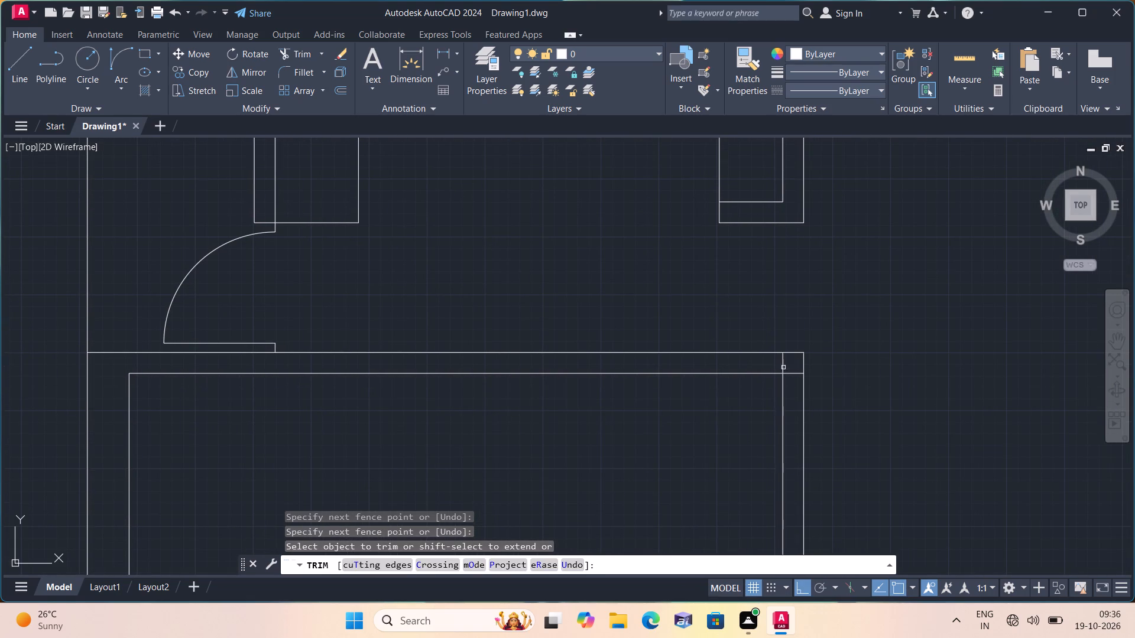
pyautogui.scroll(1, 771, 367)
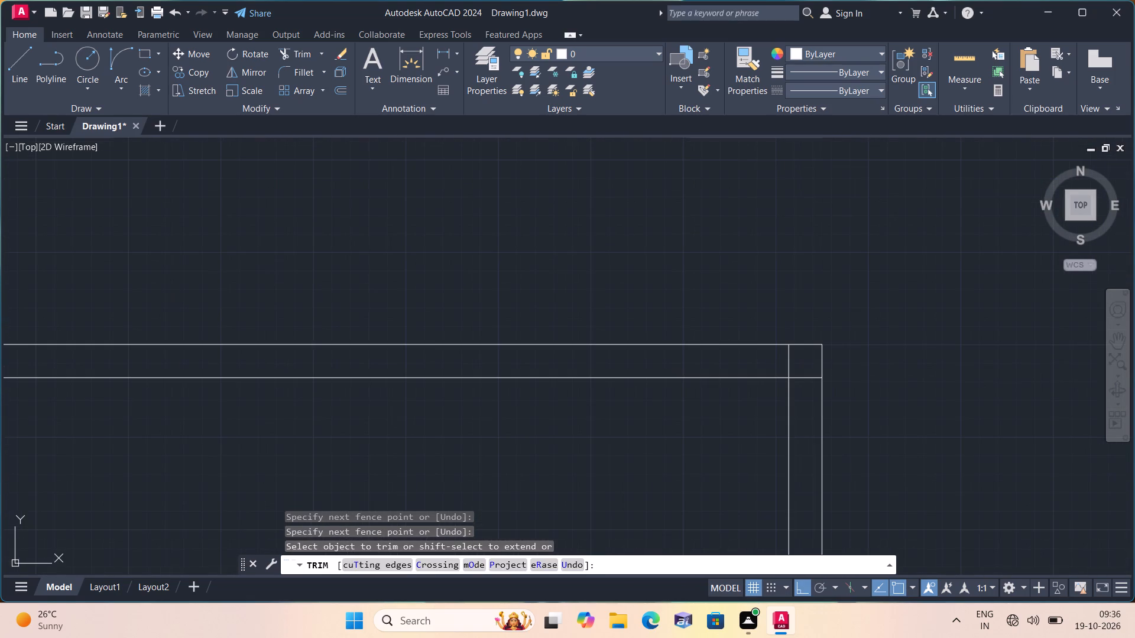
pyautogui.click(785, 361)
pyautogui.click(816, 382)
pyautogui.scroll(-4, 774, 333)
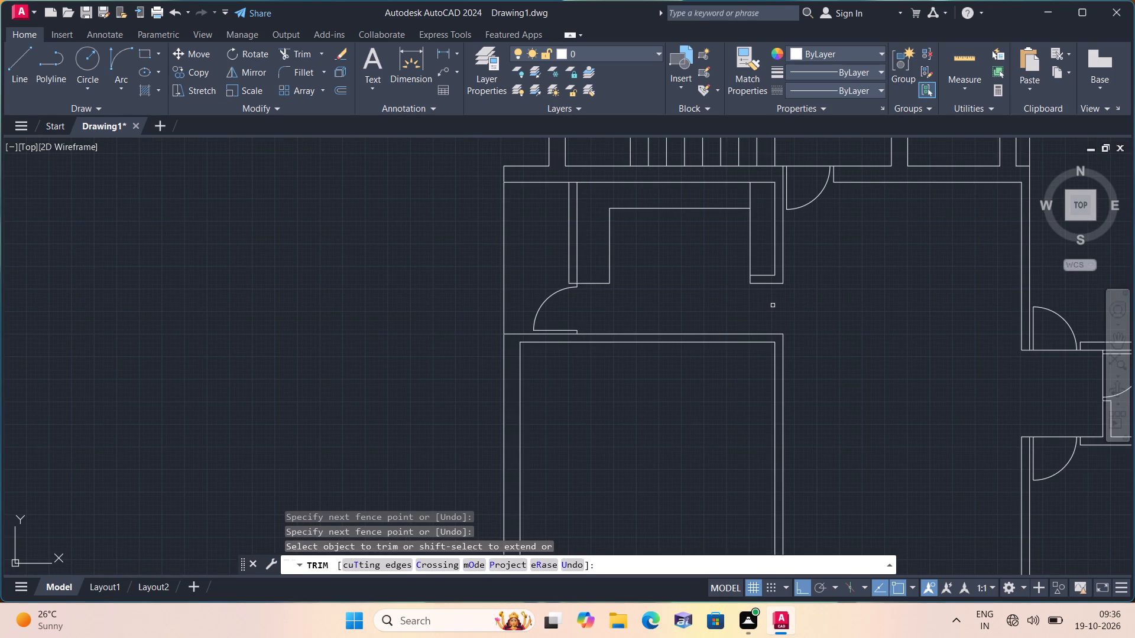
pyautogui.press('space')
# Offset the inner line of that room's upper wall 4' downward into the room.
pyautogui.write('off')
pyautogui.press('space')
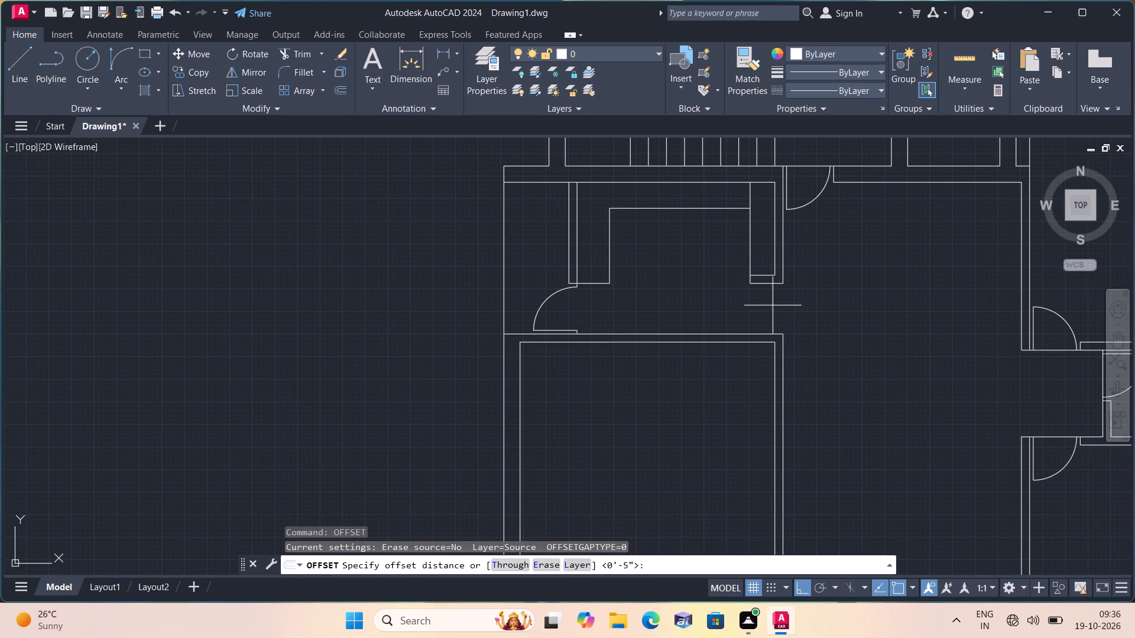
pyautogui.press('4')
pyautogui.write("'")
pyautogui.press('space')
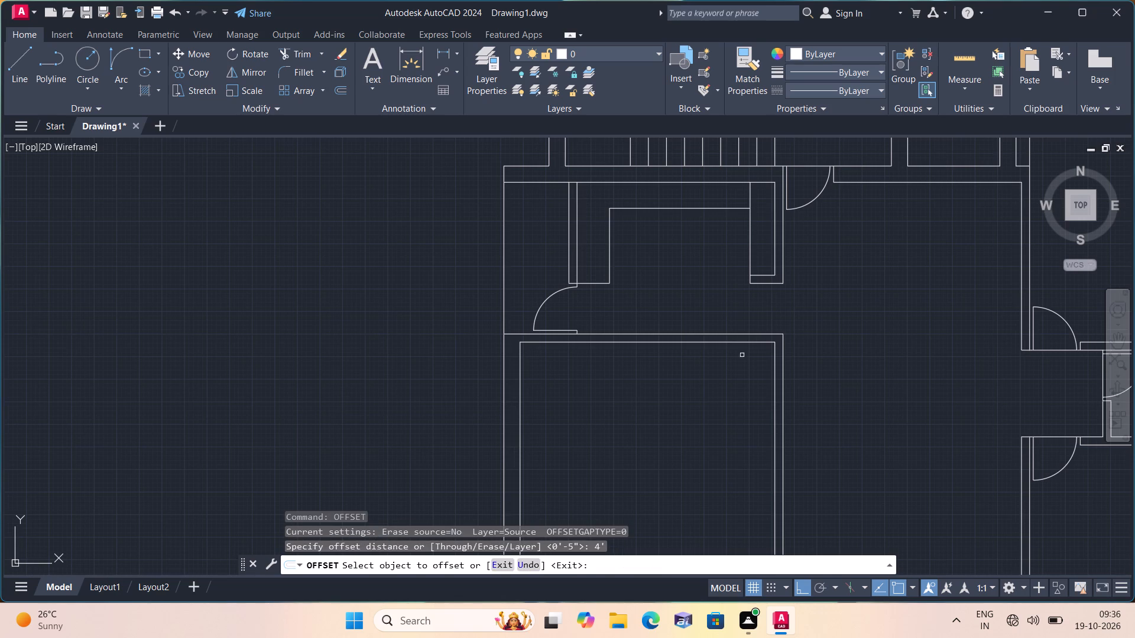
pyautogui.click(722, 343)
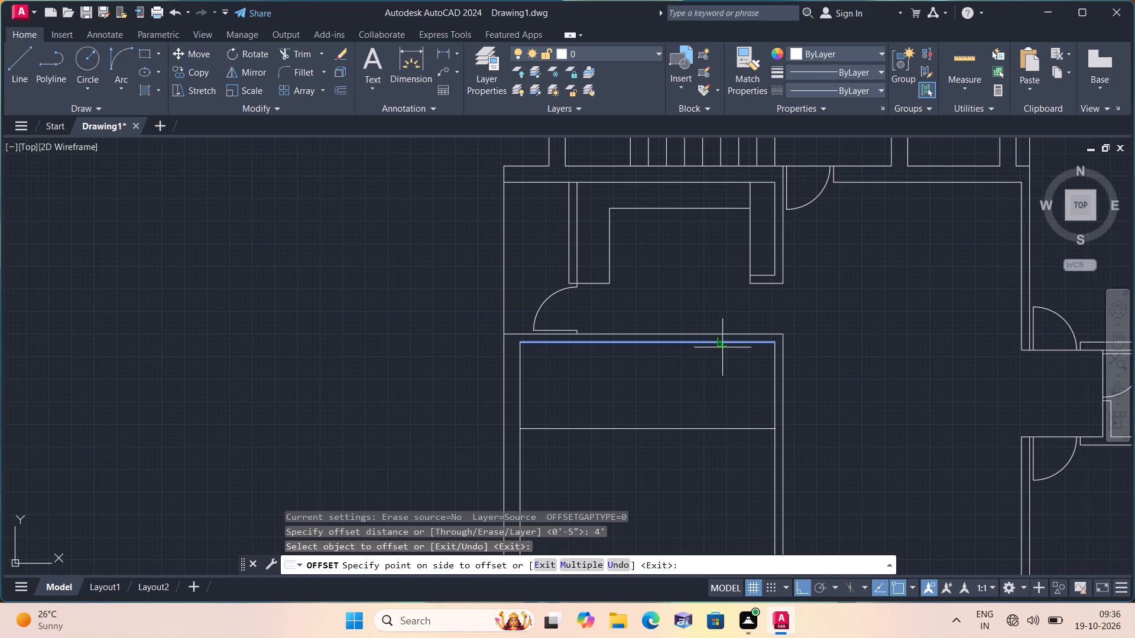
pyautogui.click(725, 393)
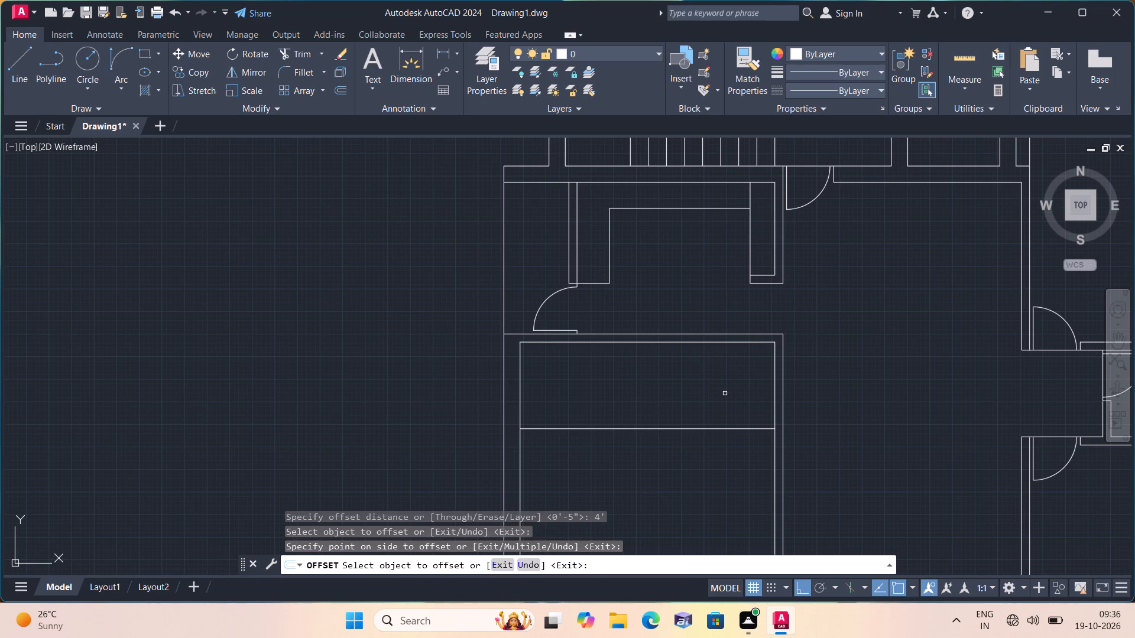
pyautogui.press('space')
# Offset the new horizontal line 4.5" downward to form the partition's second face.
pyautogui.press('space')
pyautogui.write('4.5"')
pyautogui.press('space')
pyautogui.scroll(1, 725, 393)
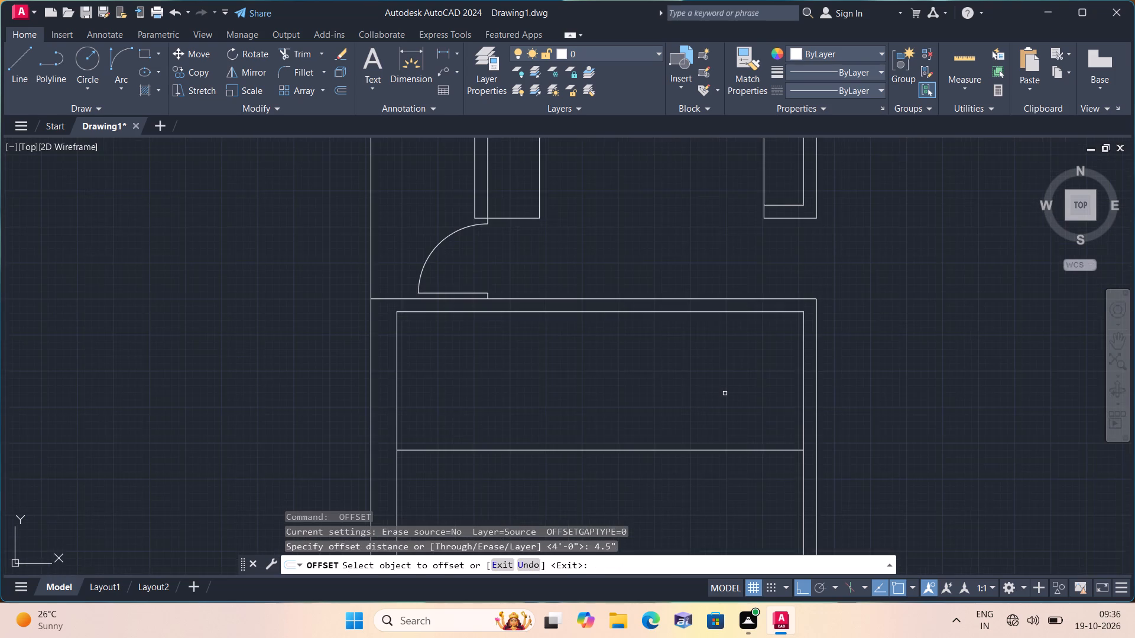
pyautogui.scroll(-2, 725, 393)
pyautogui.click(728, 429)
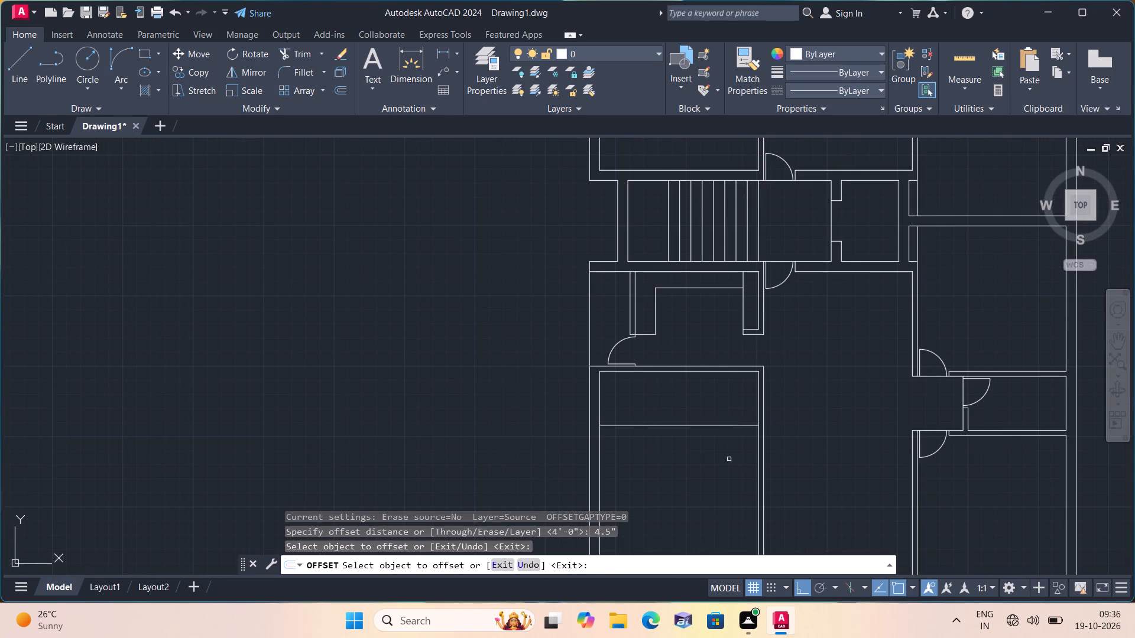
pyautogui.click(725, 424)
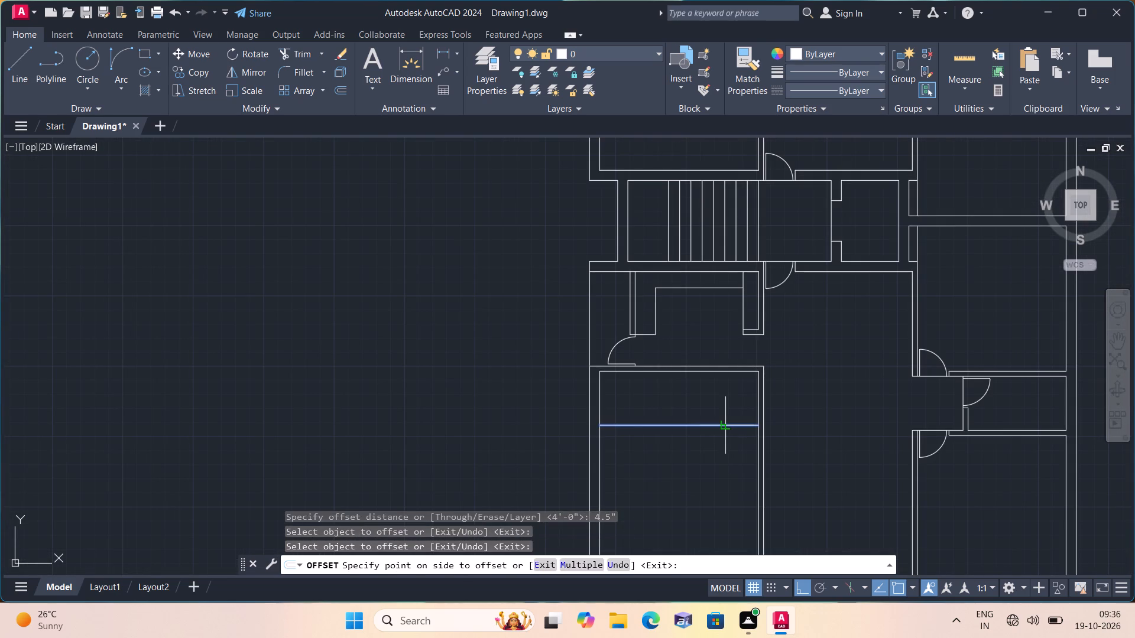
pyautogui.click(722, 437)
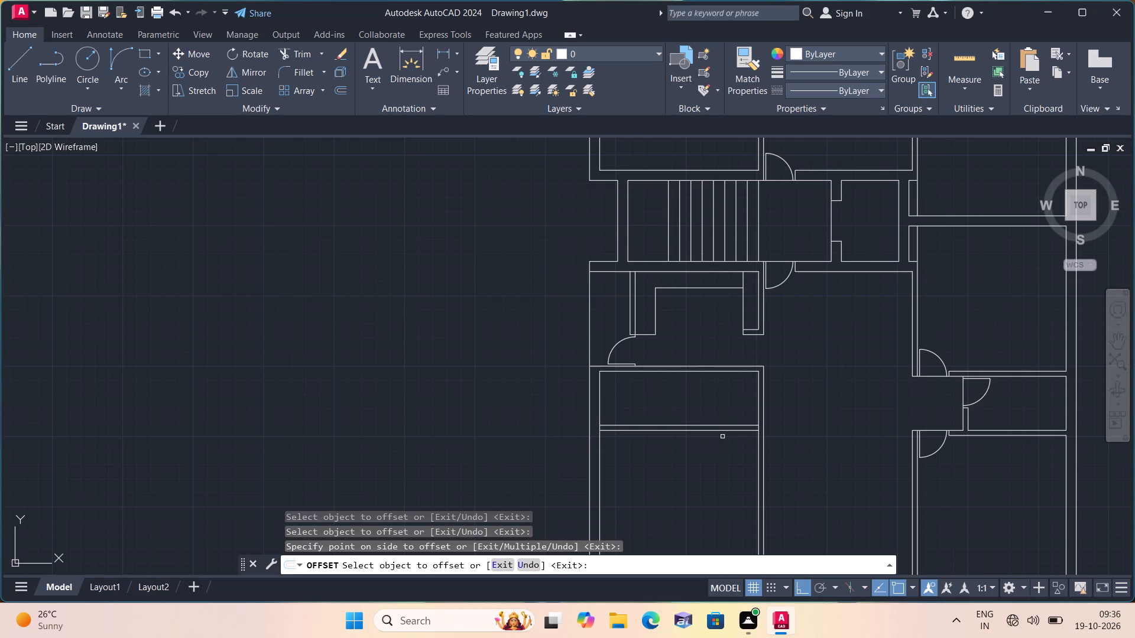
pyautogui.press('space')
# Offset the inner line of the room's left wall 8' to the right.
pyautogui.press('space')
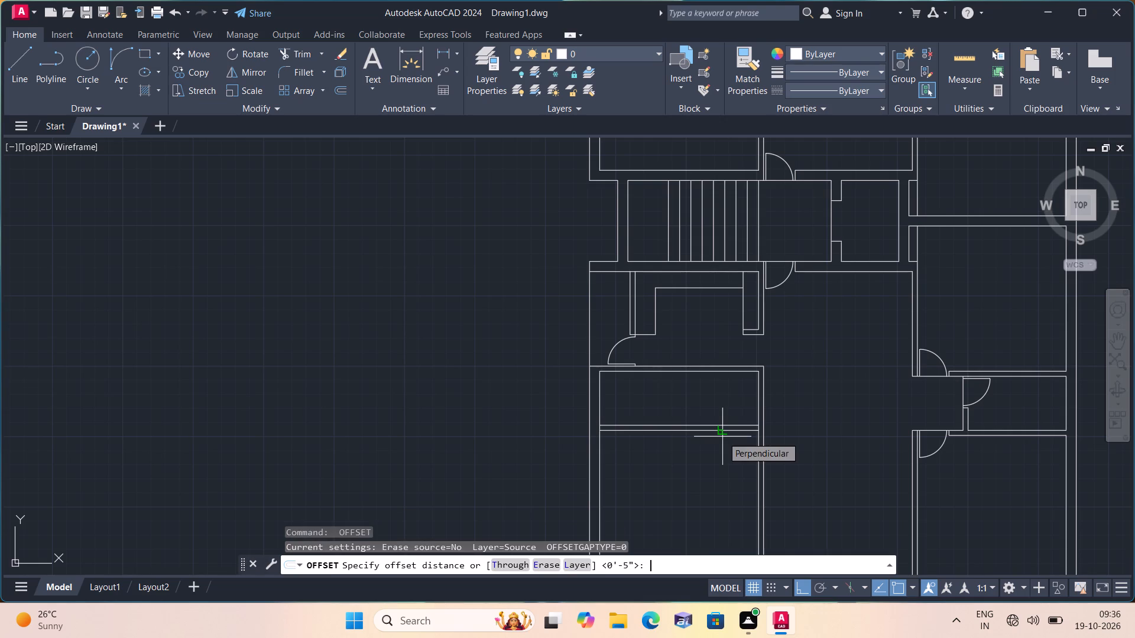
pyautogui.write("8'")
pyautogui.press('space')
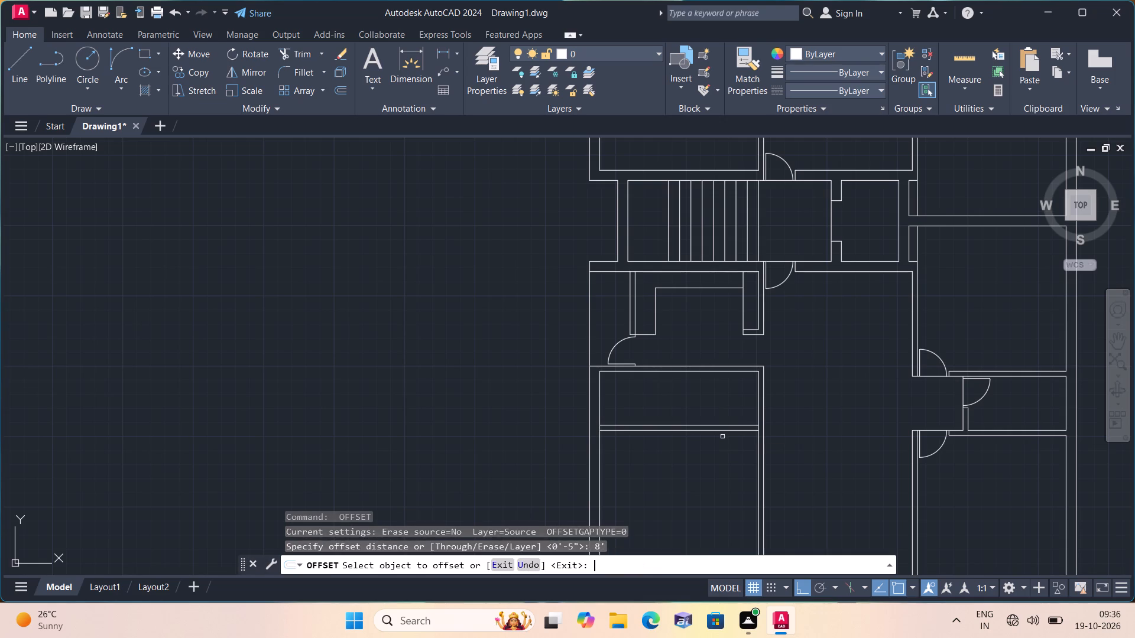
pyautogui.scroll(2, 647, 403)
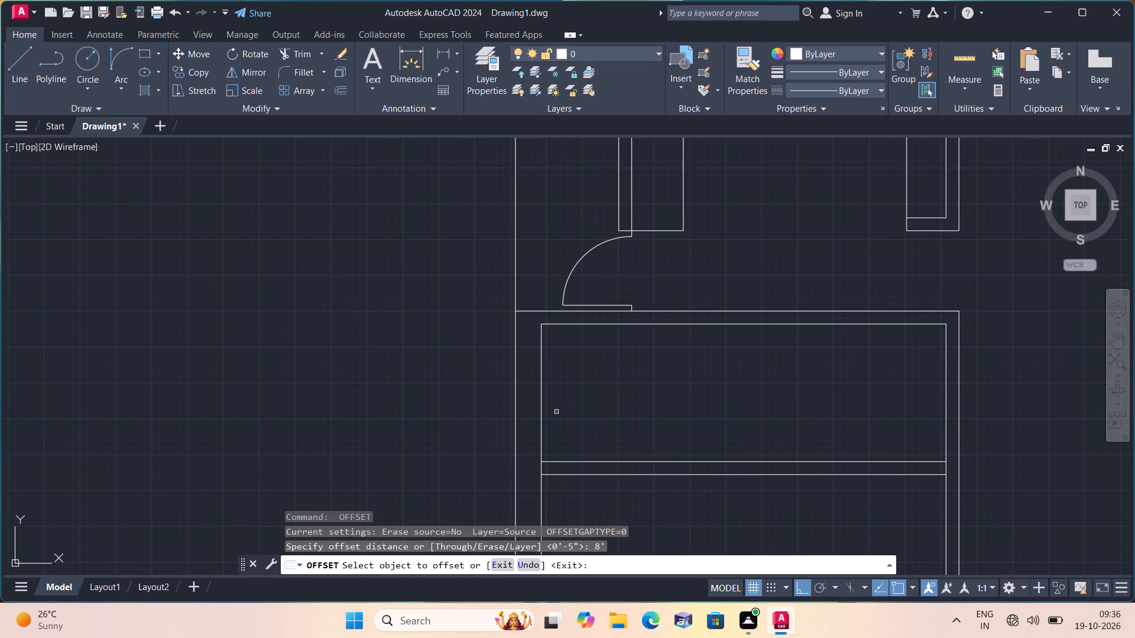
pyautogui.click(543, 399)
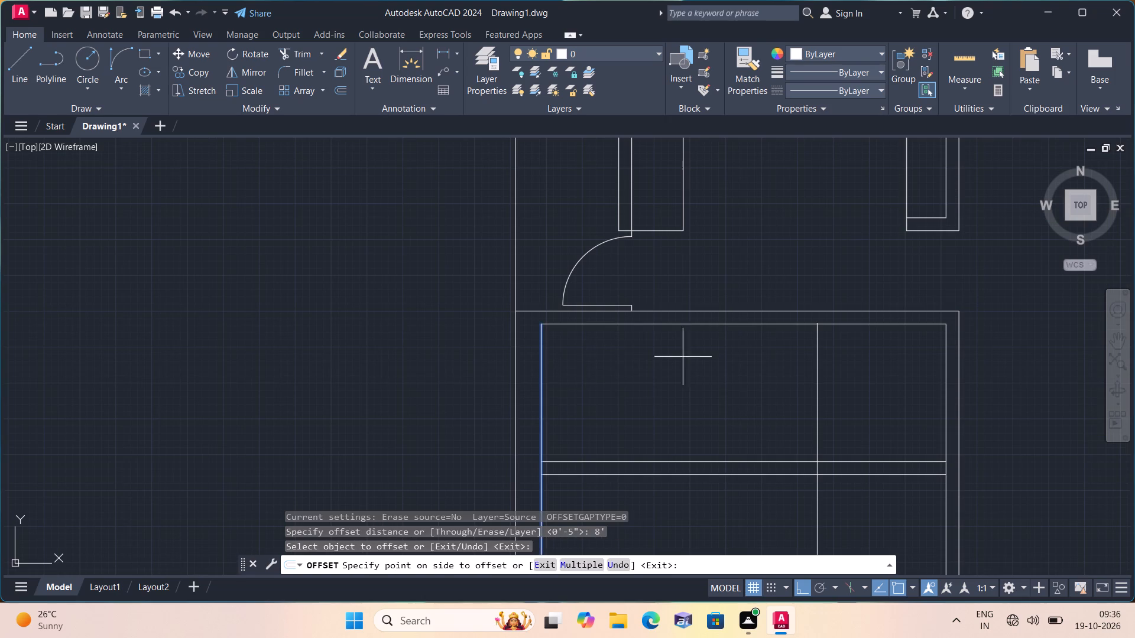
pyautogui.click(734, 354)
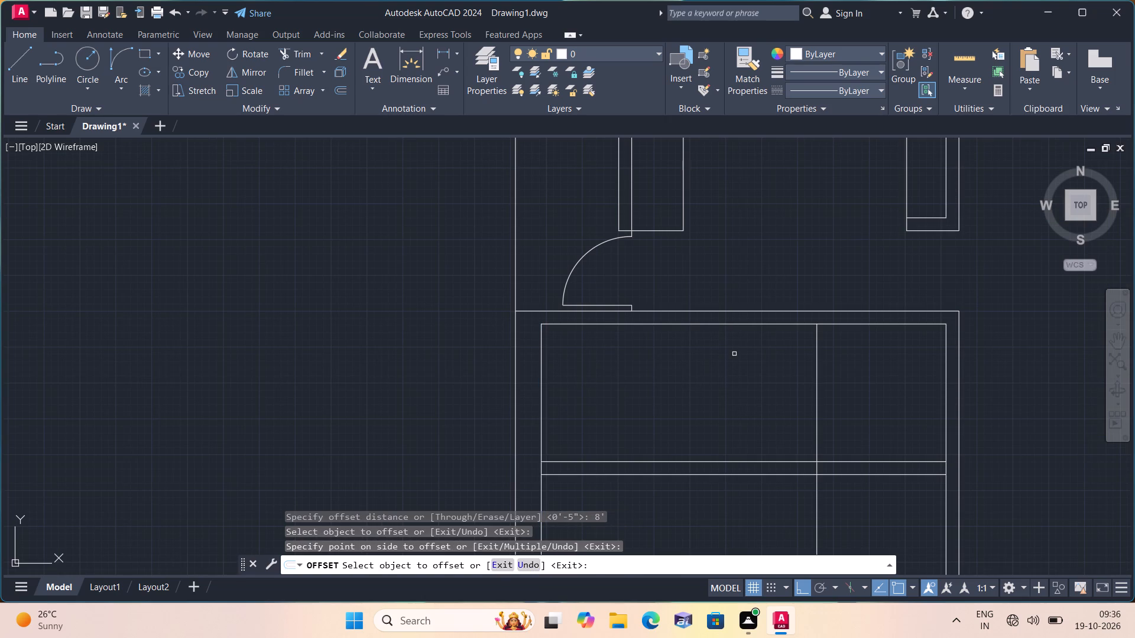
pyautogui.press('space')
# Offset the new vertical line 4.5" to the right to form the vertical partition's second face.
pyautogui.press('space')
pyautogui.write('4.5"')
pyautogui.press('space')
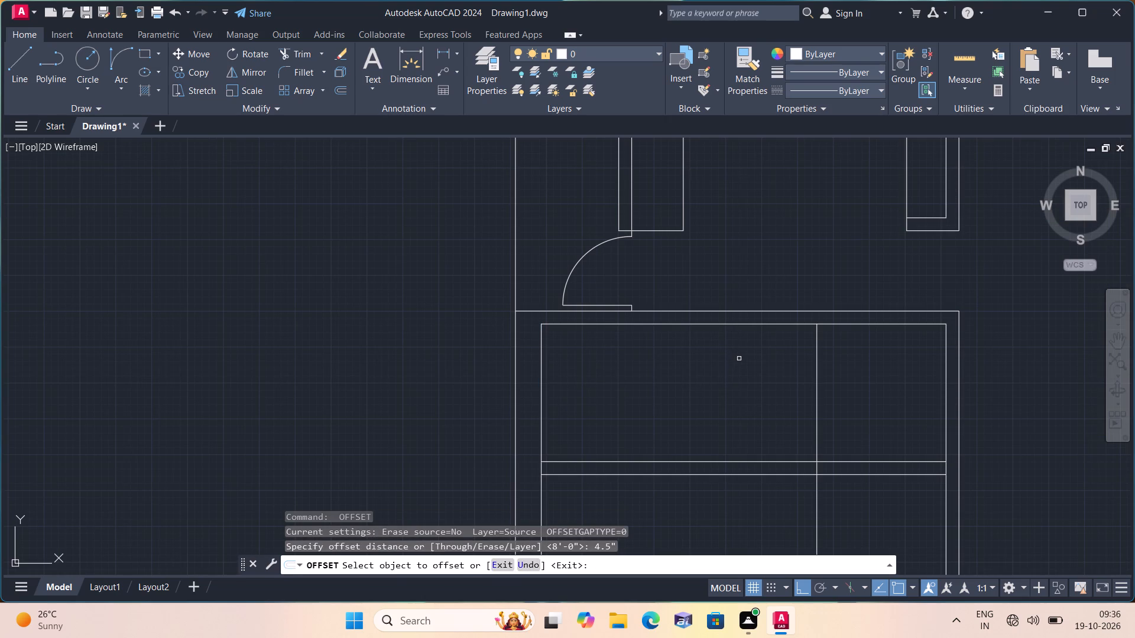
pyautogui.scroll(-1, 809, 402)
pyautogui.click(812, 396)
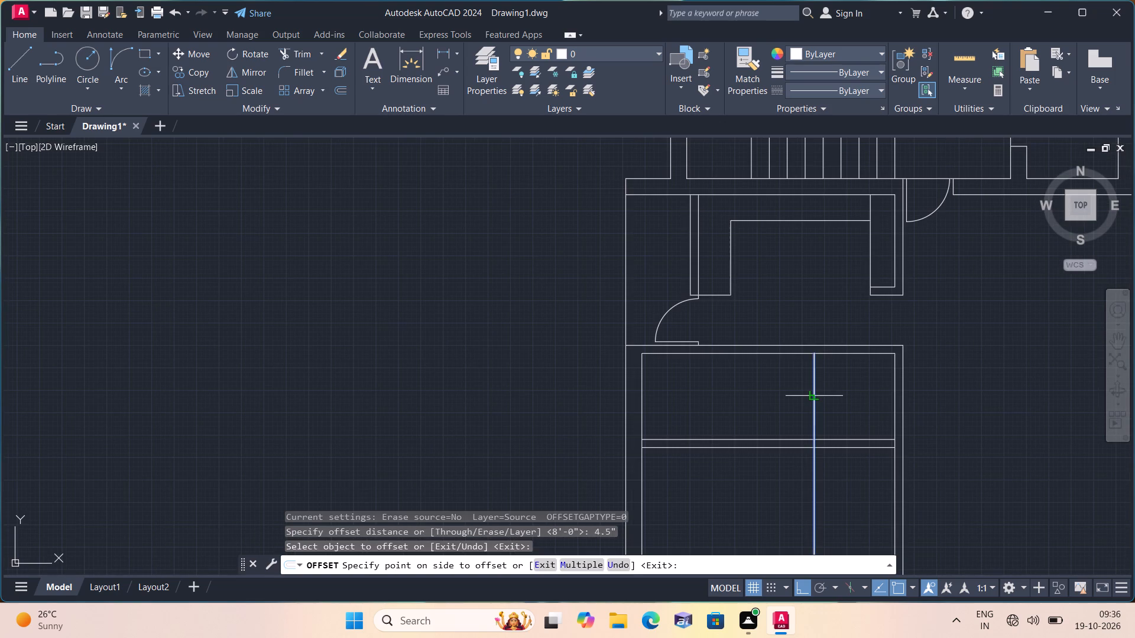
pyautogui.click(839, 394)
pyautogui.moveTo(901, 411); pyautogui.dragTo(891, 404, button='middle')
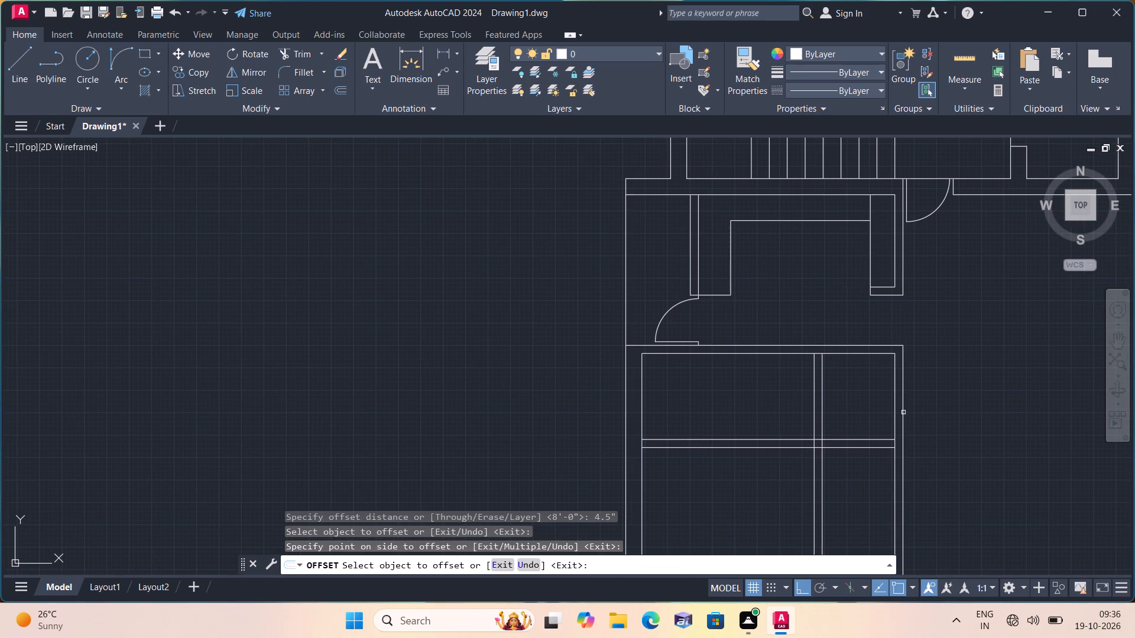
pyautogui.moveTo(891, 404); pyautogui.dragTo(756, 392, button='middle')
pyautogui.press('space')
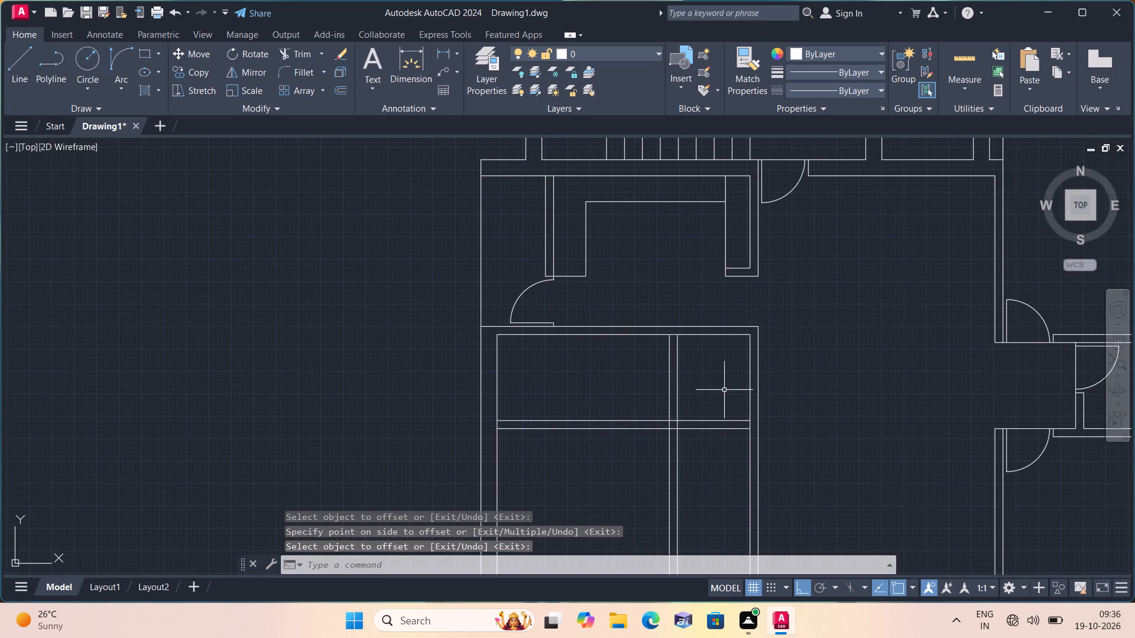
# Trim both vertical partition lines below the horizontal partition, and the left wall's inner line between the horizontal partition's faces.
pyautogui.write('trim')
pyautogui.press('space')
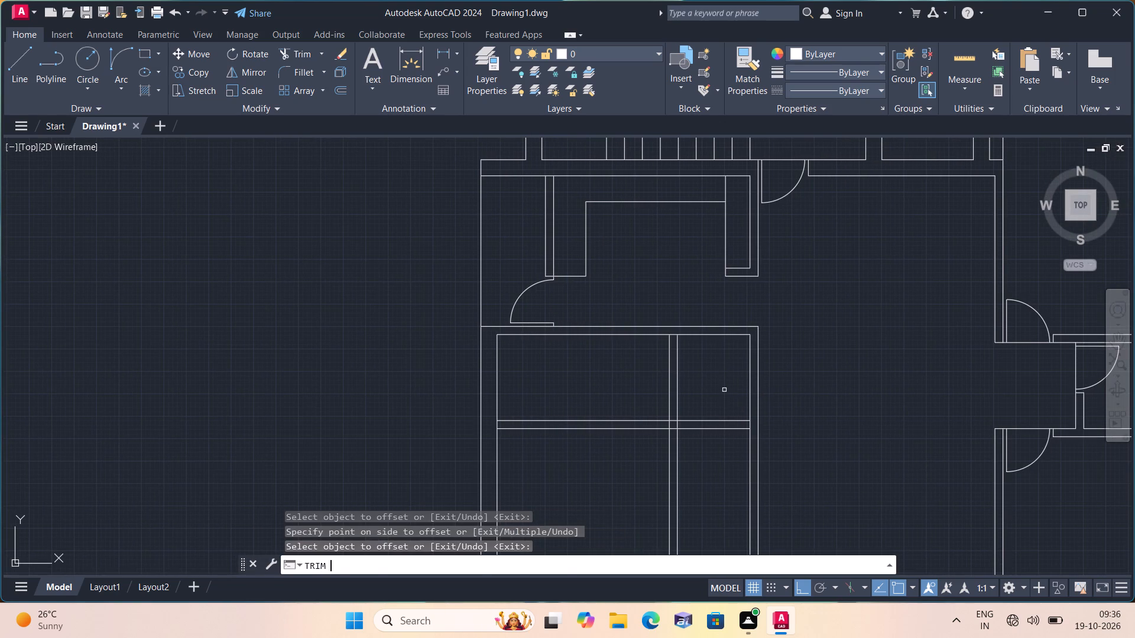
pyautogui.click(725, 443)
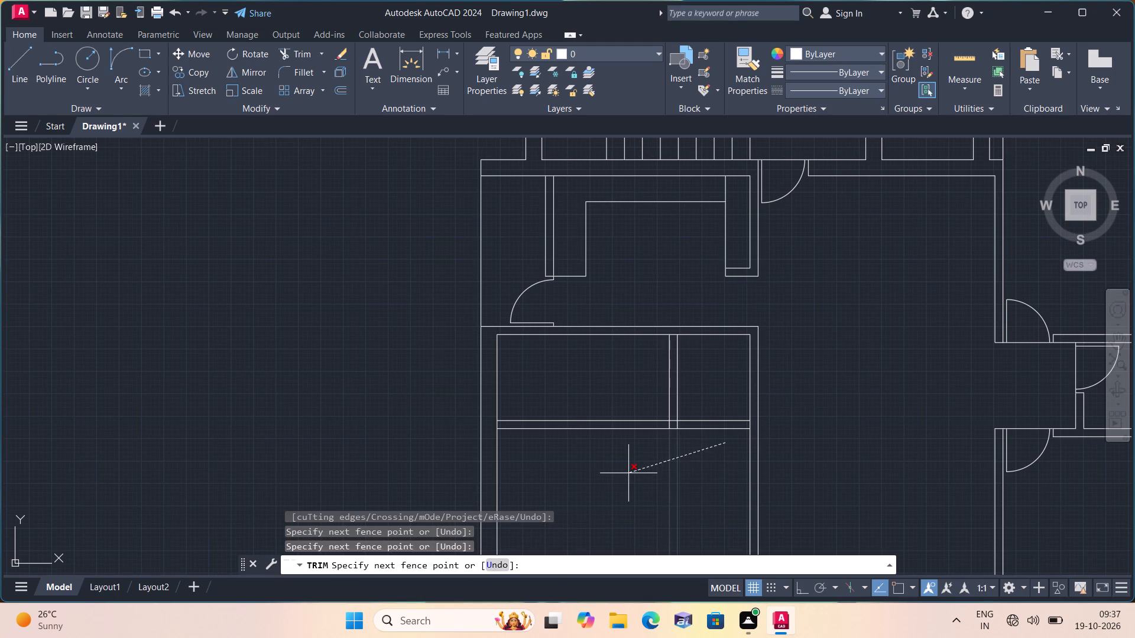
pyautogui.click(628, 473)
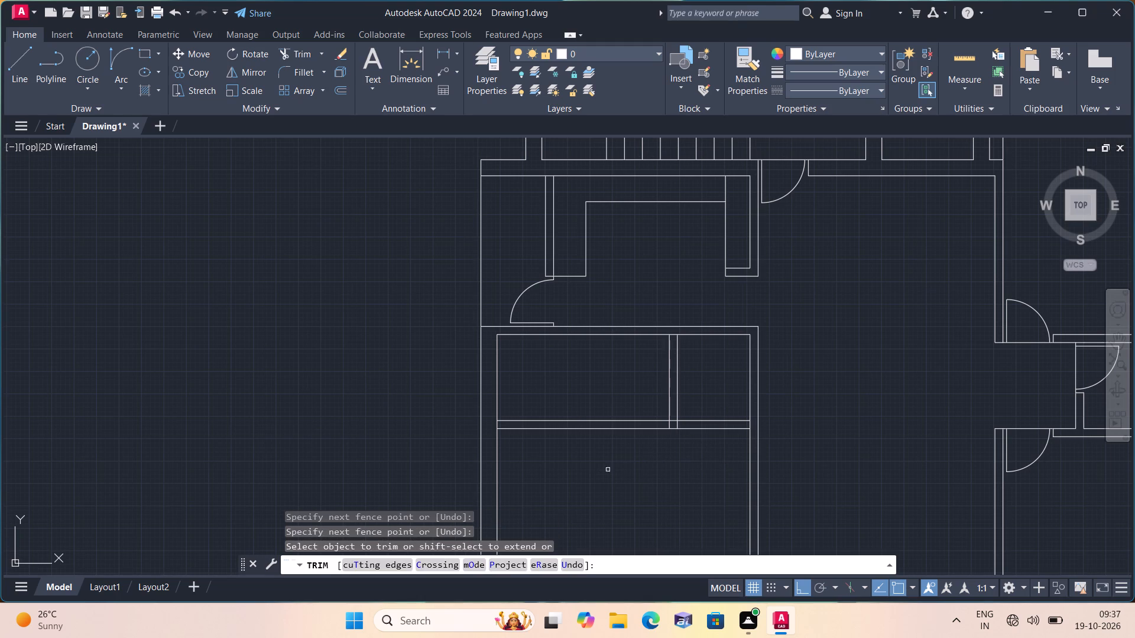
pyautogui.scroll(2, 494, 434)
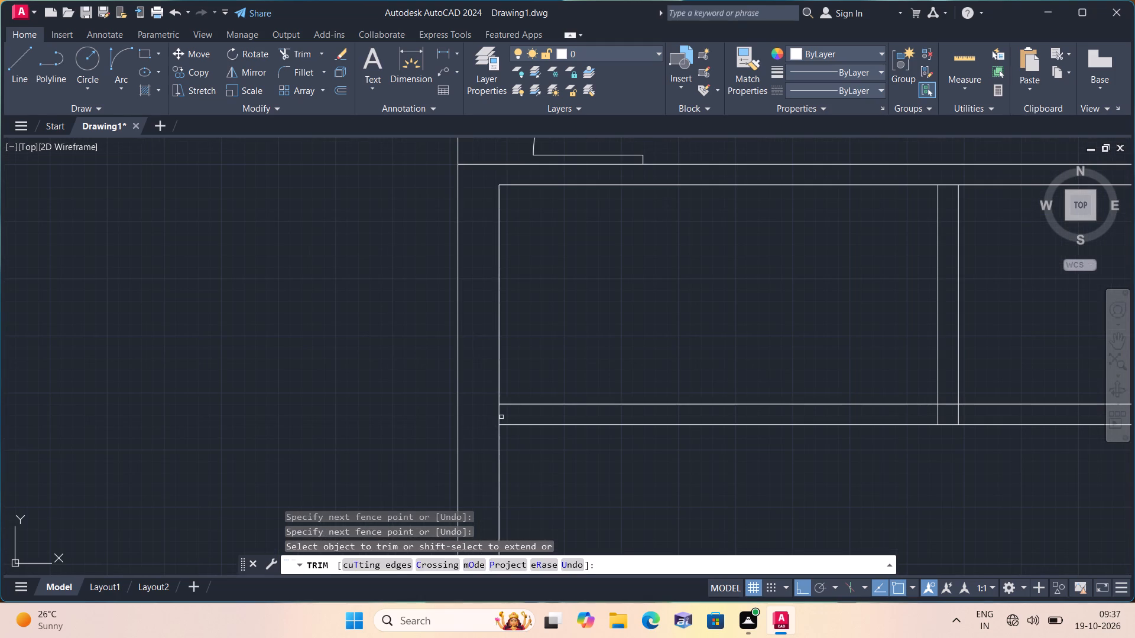
pyautogui.click(498, 415)
pyautogui.scroll(-3, 498, 415)
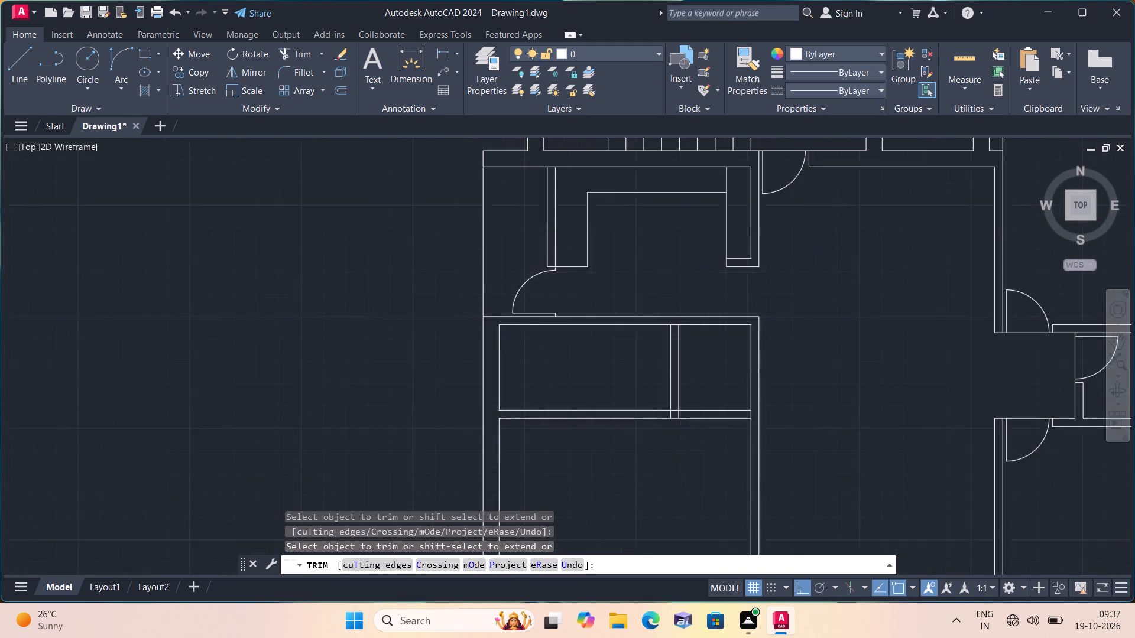
pyautogui.scroll(-2, 483, 427)
pyautogui.scroll(2, 562, 435)
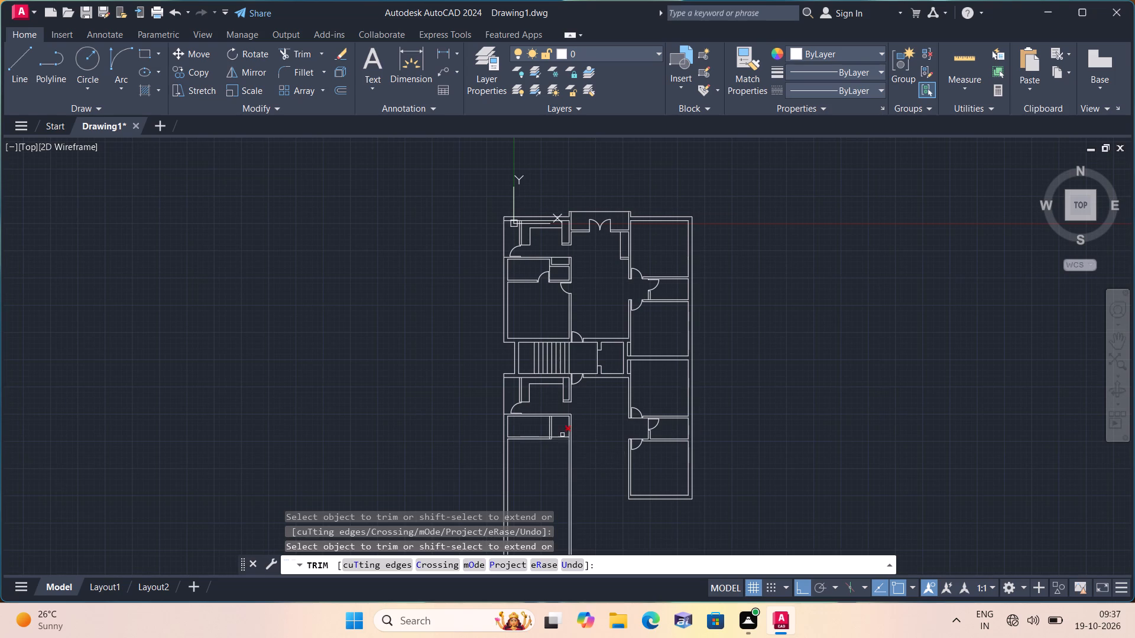
pyautogui.scroll(3, 562, 435)
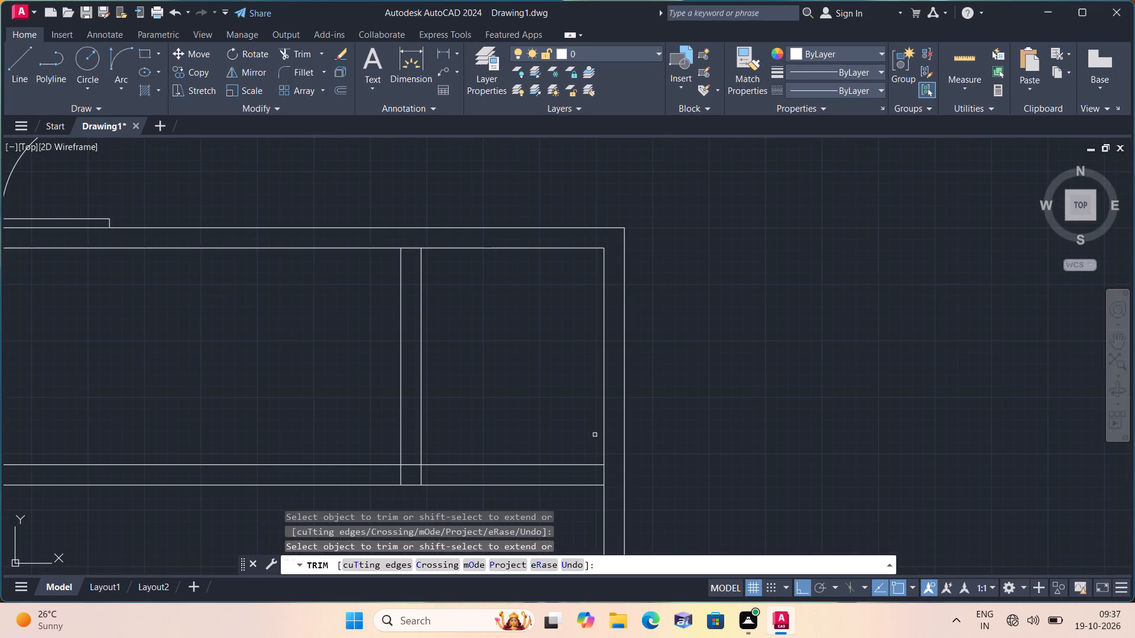
pyautogui.press('space')
# Extend the vertical partition's lines to the upper wall's outer face and the horizontal partition's lines to the right wall's outer face.
pyautogui.write('exte')
pyautogui.press('space')
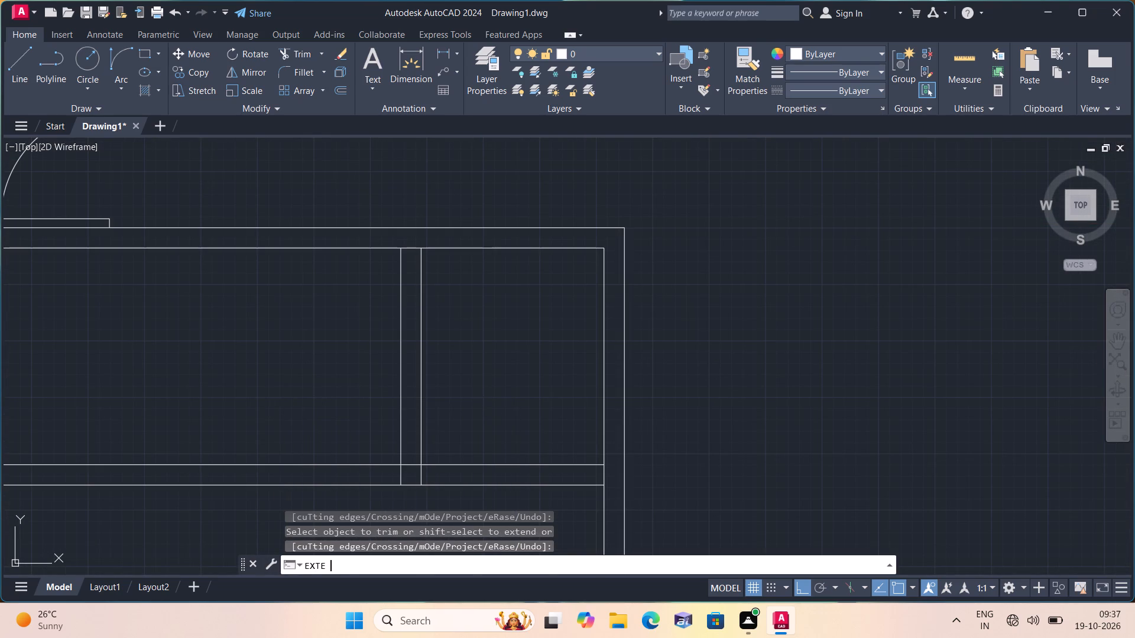
pyautogui.click(492, 334)
pyautogui.click(325, 266)
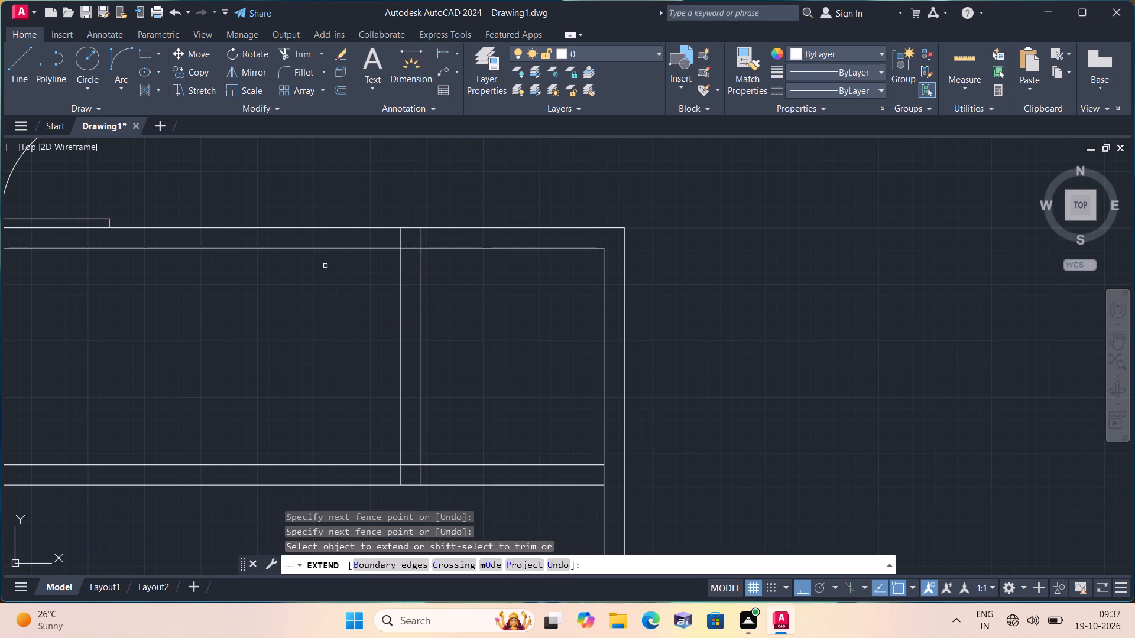
pyautogui.moveTo(488, 303); pyautogui.dragTo(534, 510)
pyautogui.scroll(-1, 550, 396)
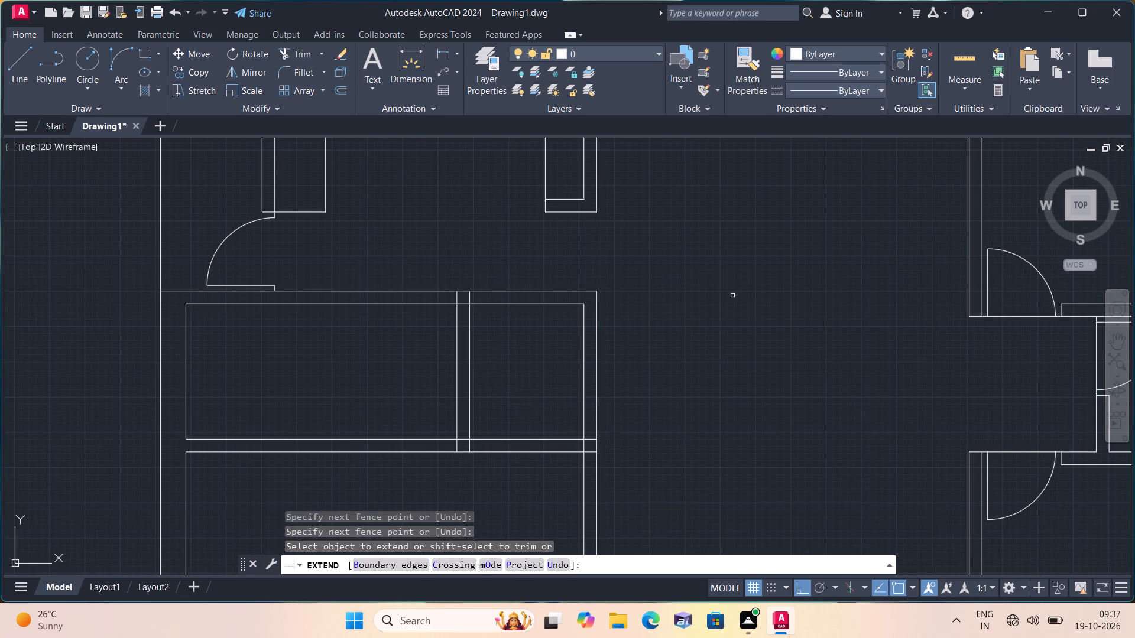
pyautogui.press('space')
# Offset the upper wall's inner line 1' downward into the room.
pyautogui.write("off 1'")
pyautogui.press('space')
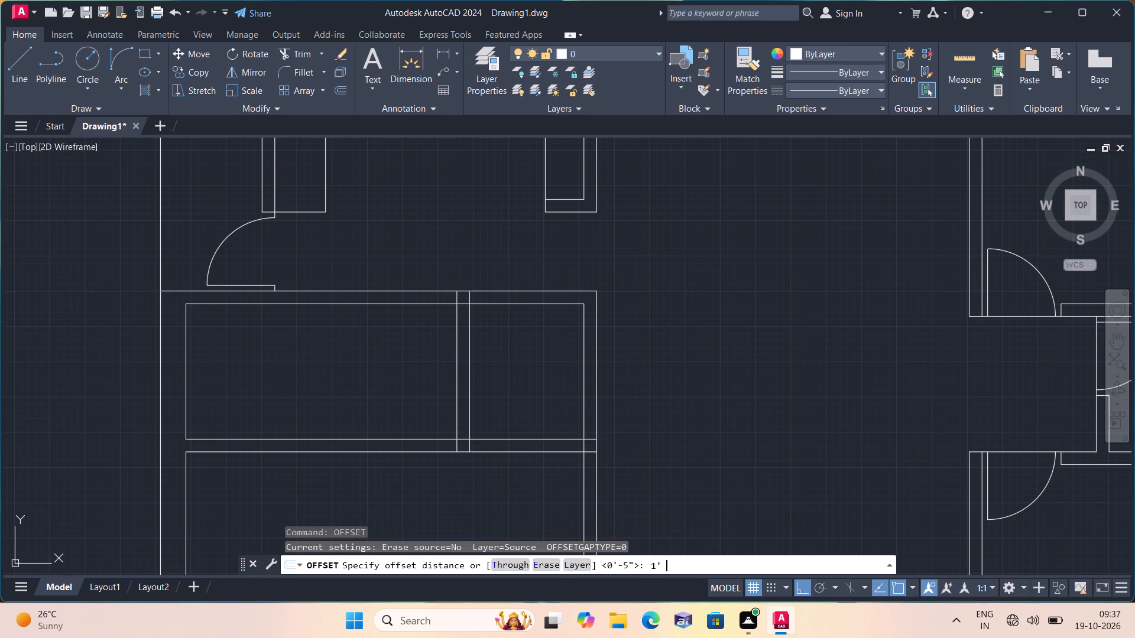
pyautogui.click(567, 302)
pyautogui.click(571, 358)
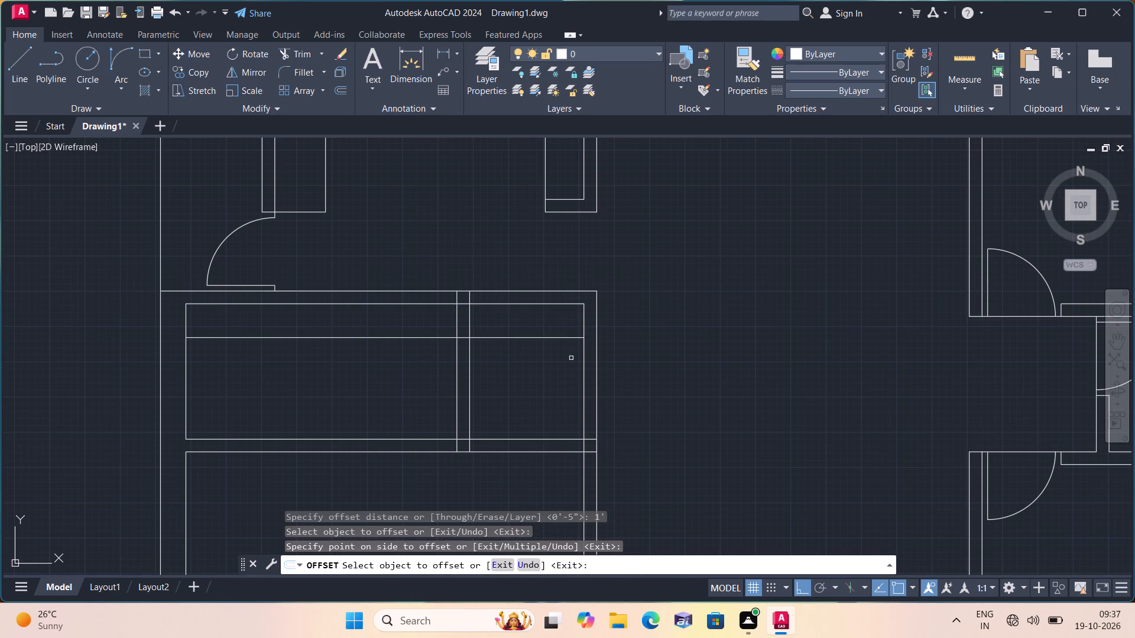
pyautogui.press('space')
# Offset the new horizontal line 4.5" downward to form the short partition's second face.
pyautogui.press('space')
pyautogui.write('4.5"')
pyautogui.press('space')
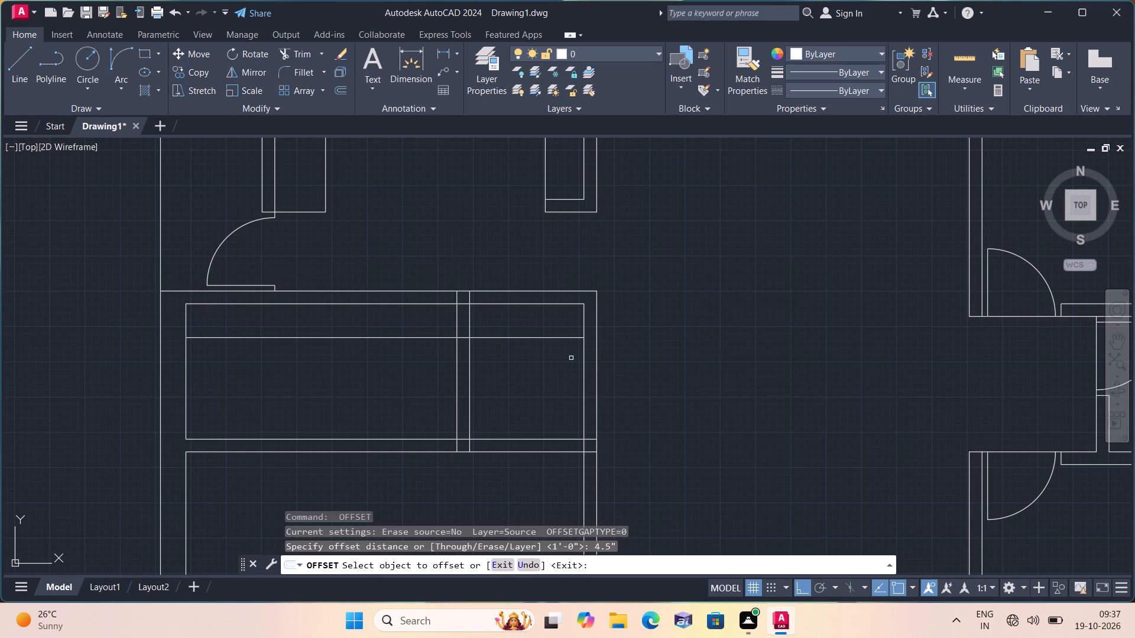
pyautogui.click(567, 338)
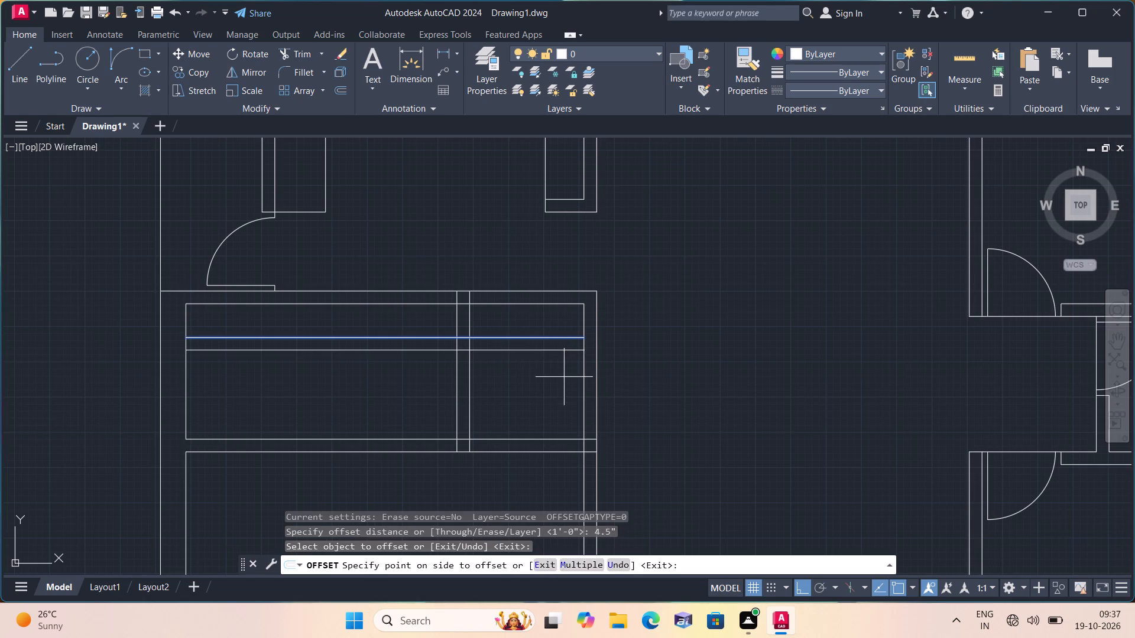
pyautogui.click(564, 377)
pyautogui.press('space')
# Trim both new horizontal partition lines on the left side of the vertical partition.
pyautogui.write('trim')
pyautogui.press('space')
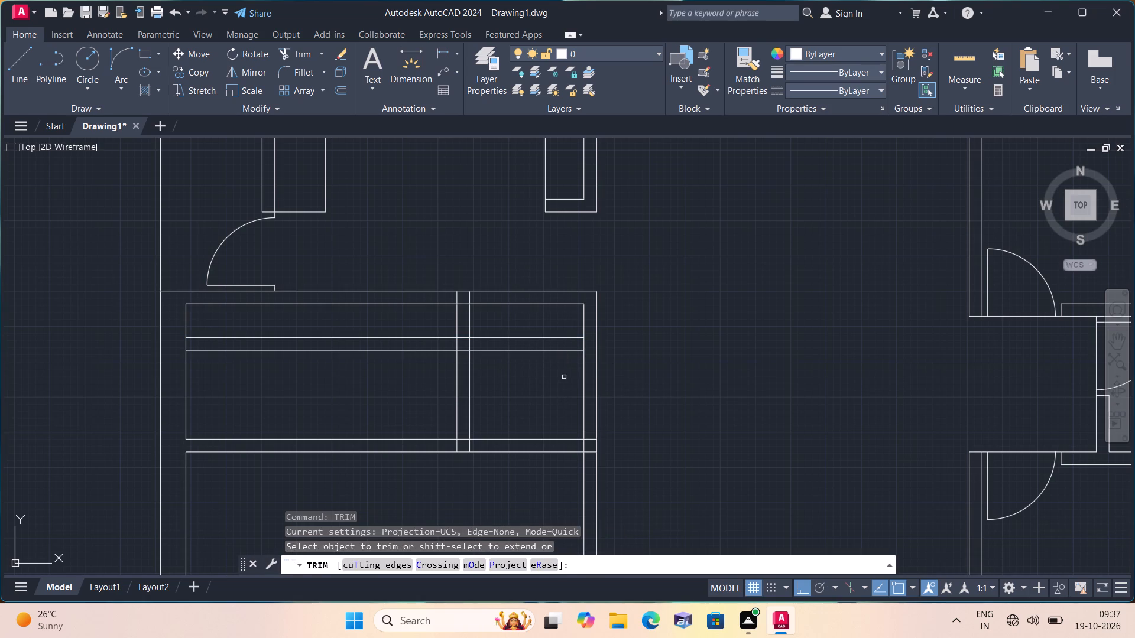
pyautogui.moveTo(413, 328); pyautogui.dragTo(405, 367)
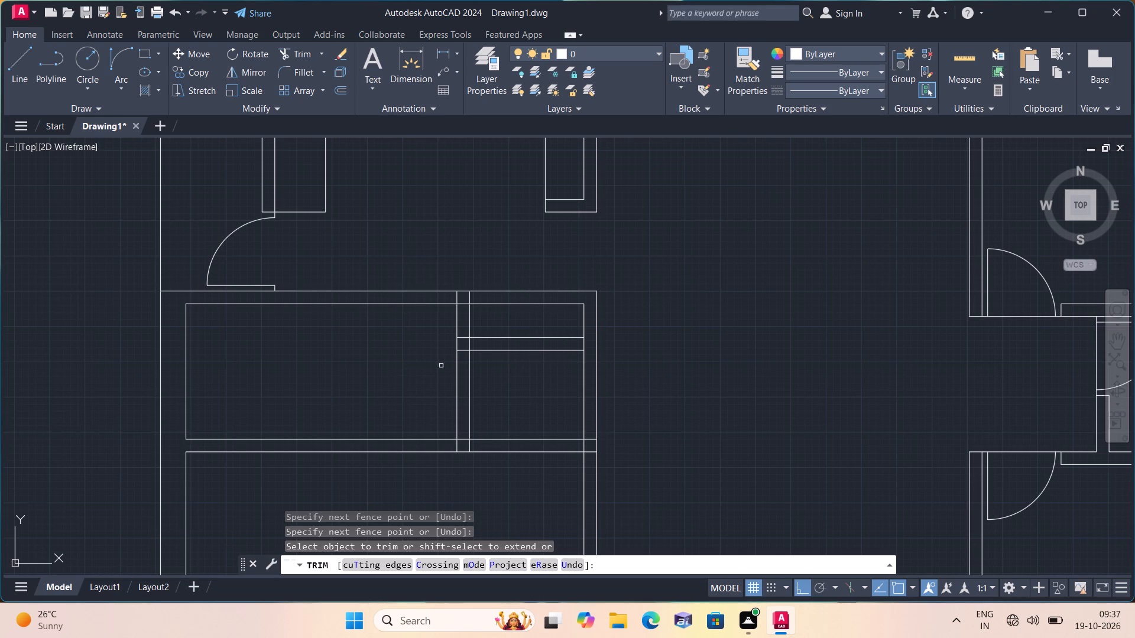
# Trim the vertical partition's left line inside the upper wall and the wall's inner line between the partition's faces.
pyautogui.scroll(2, 463, 298)
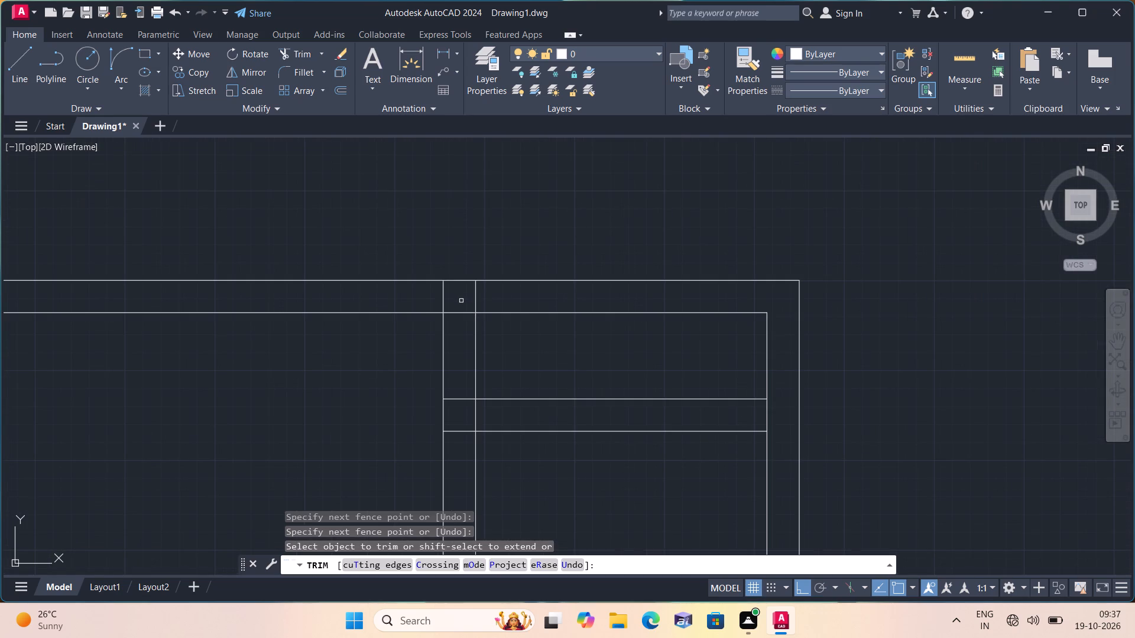
pyautogui.click(456, 300)
pyautogui.click(439, 300)
pyautogui.click(465, 312)
# Trim the short horizontal partition's lines between the vertical partition's two faces.
pyautogui.scroll(-2, 465, 312)
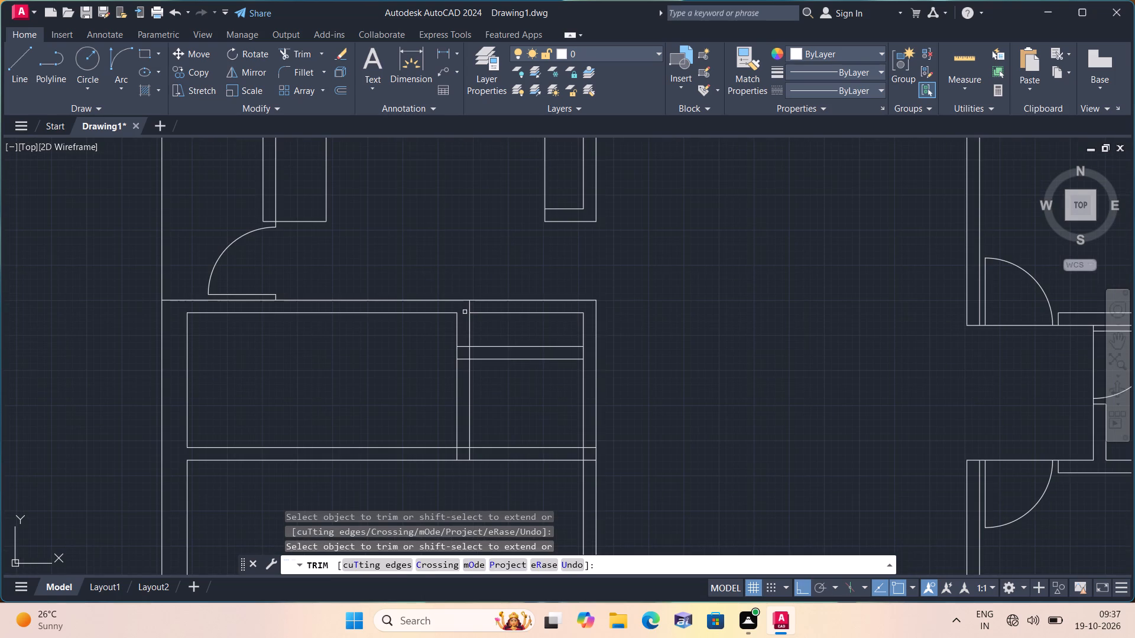
pyautogui.scroll(1, 467, 349)
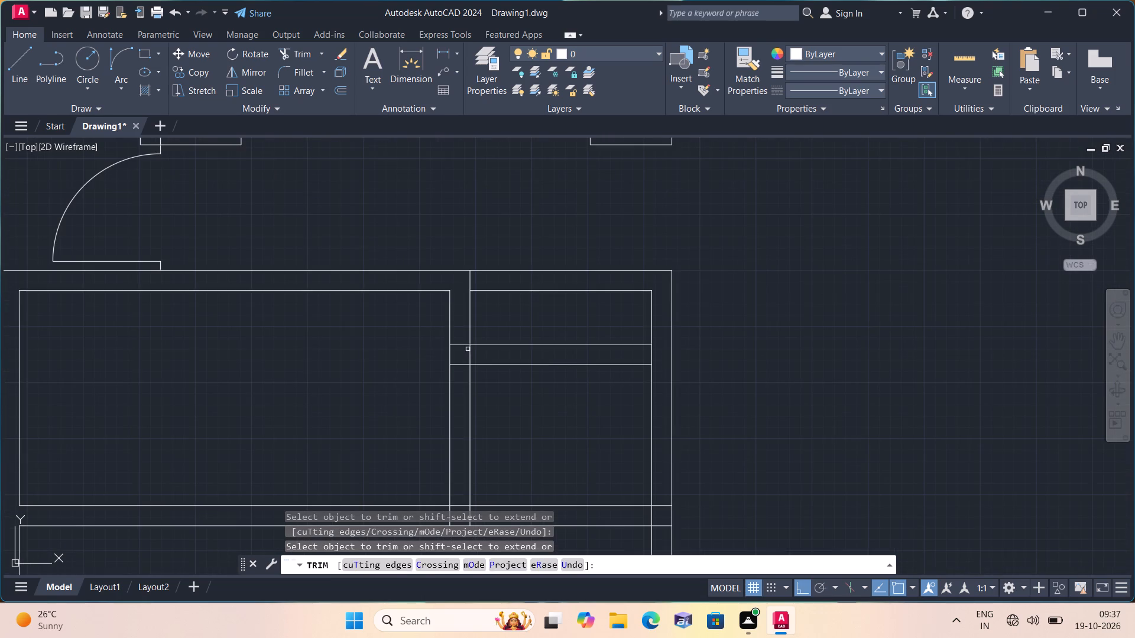
pyautogui.click(464, 338)
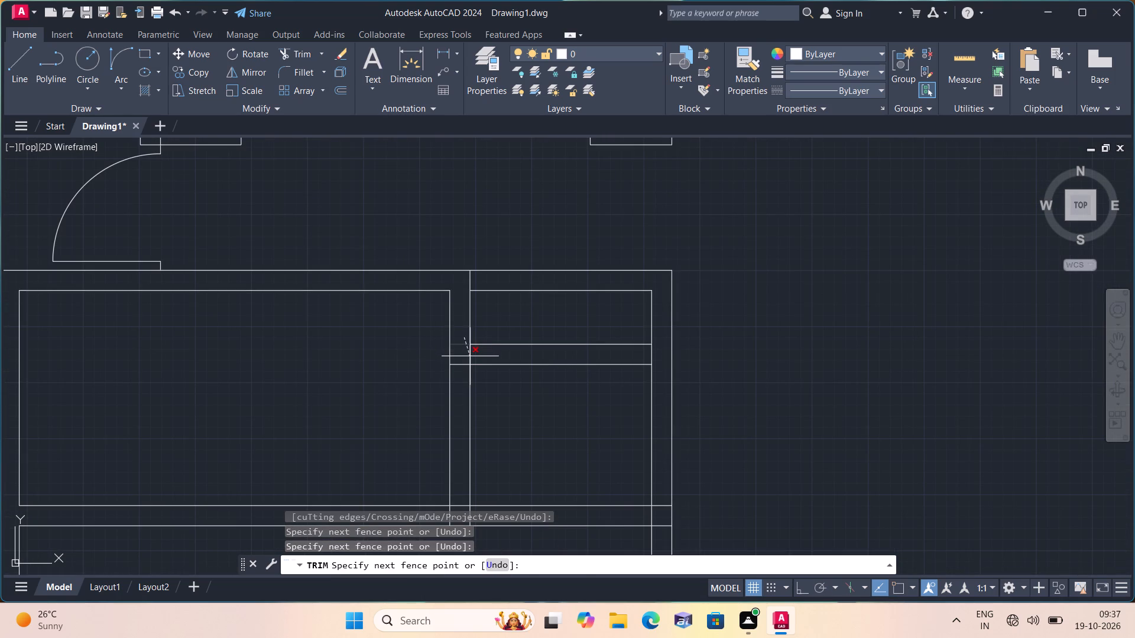
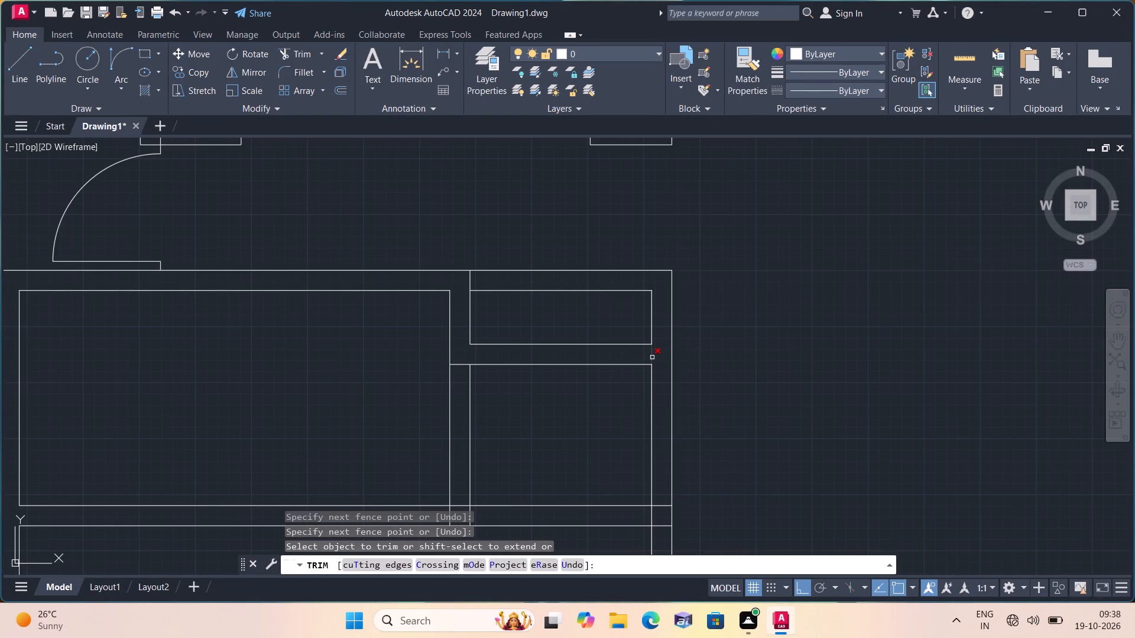
# Trim the right wall's inner line between the short partition's faces and the upper wall's inner line above the small recess.
pyautogui.click(652, 357)
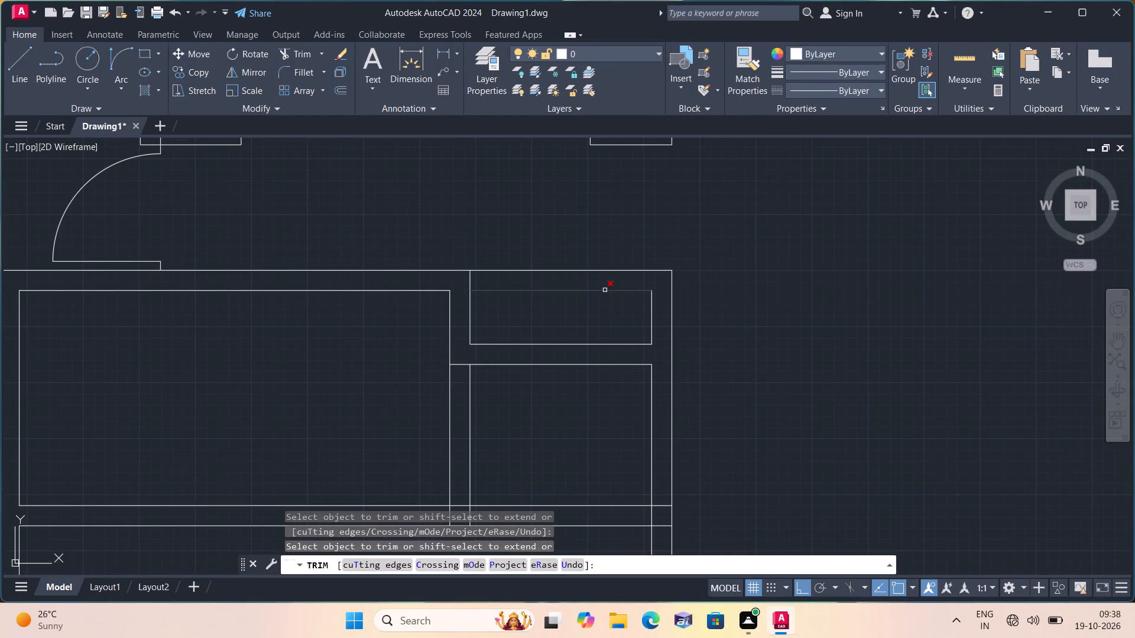
pyautogui.click(605, 290)
# Trim away the vertical partition's right line from the short partition down through the lower horizontal wall.
pyautogui.scroll(-1, 601, 300)
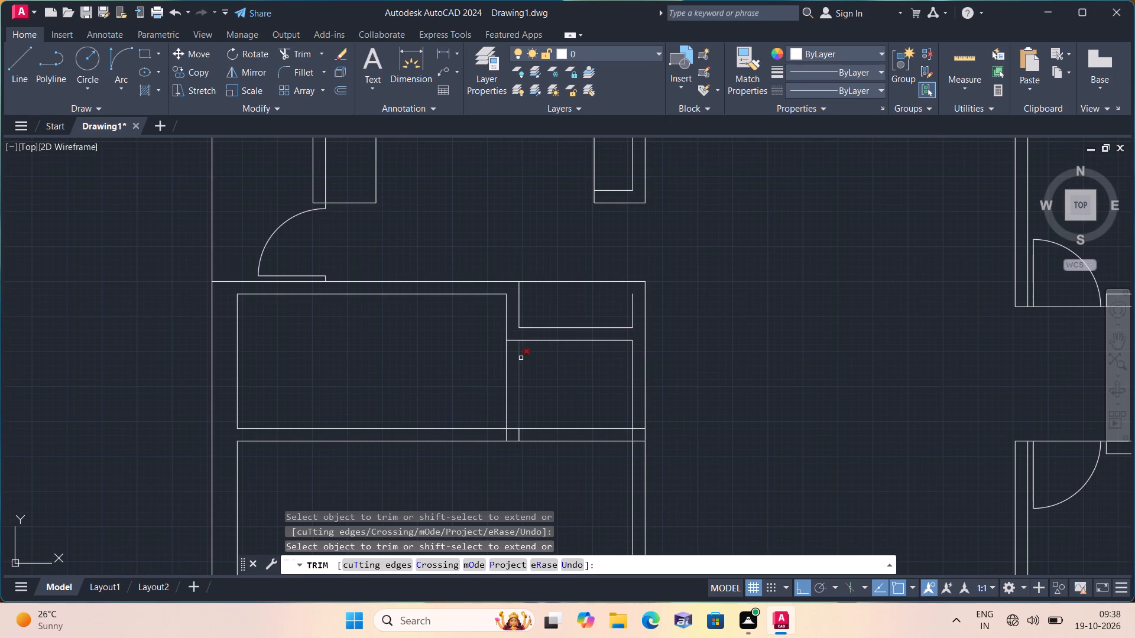
pyautogui.click(521, 358)
pyautogui.scroll(1, 518, 442)
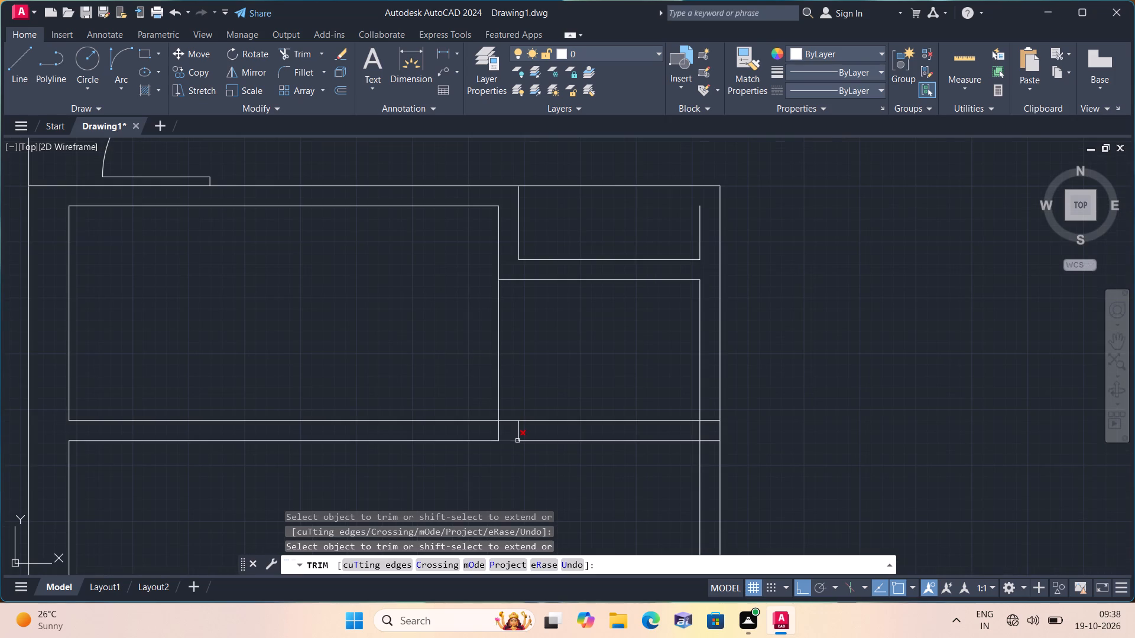
pyautogui.click(517, 437)
# Trim the right wall's inner line inside the lower horizontal wall and that wall's upper line across the right wall's thickness.
pyautogui.click(698, 433)
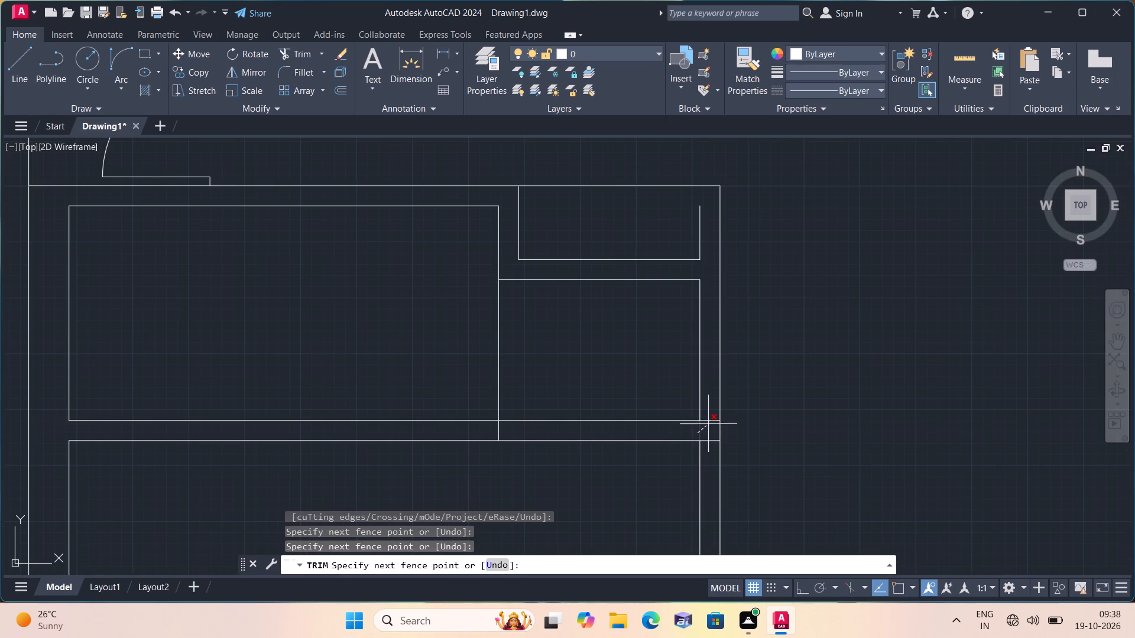
pyautogui.click(708, 422)
pyautogui.click(708, 420)
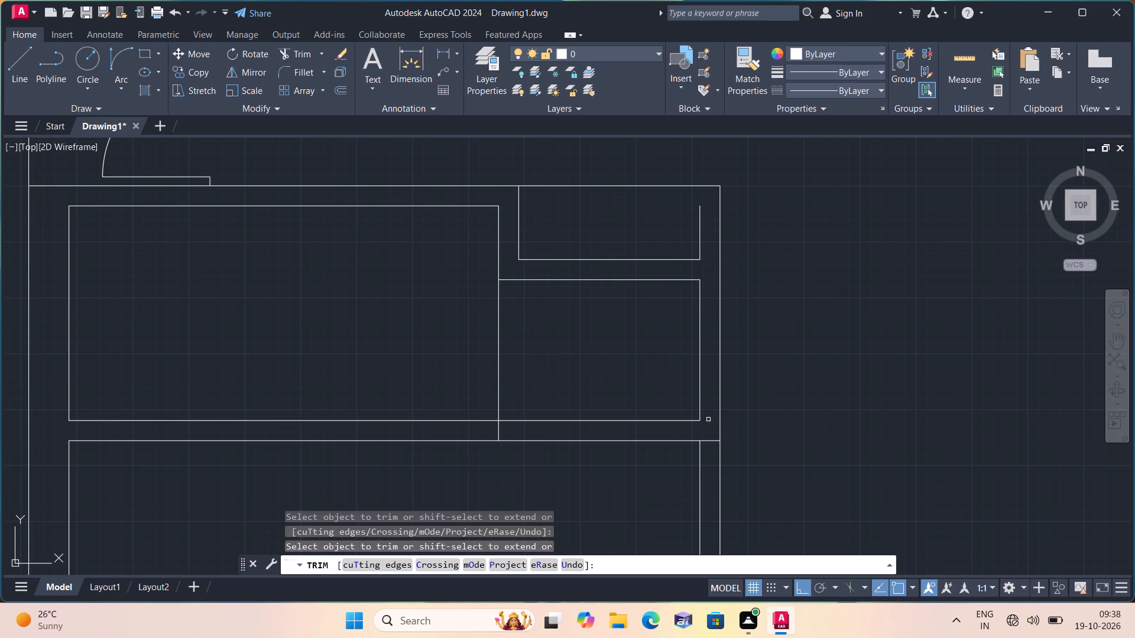
pyautogui.scroll(-2, 708, 418)
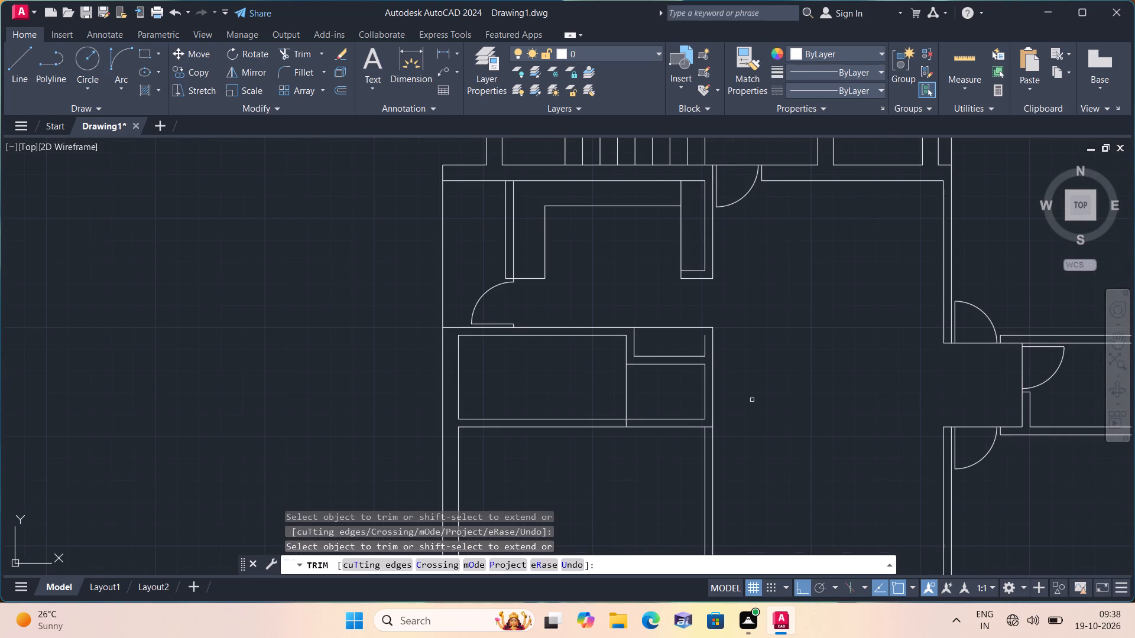
pyautogui.scroll(1, 751, 367)
pyautogui.press('space')
# Draw a short vertical line from the top of the recess's right side up to the upper wall's outer line.
pyautogui.write('l')
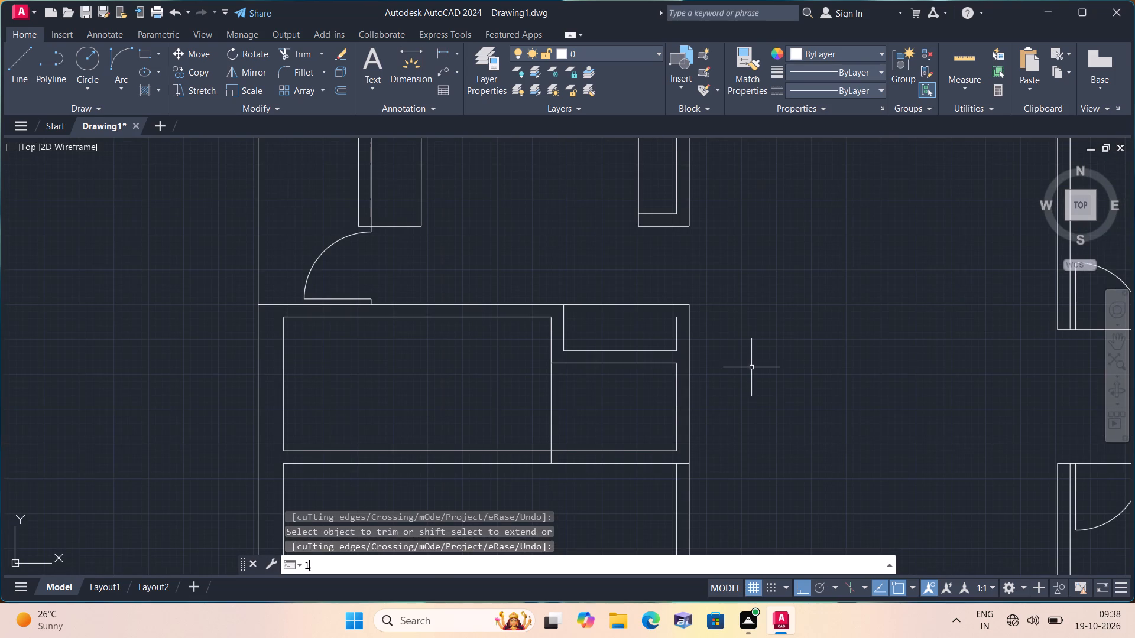
pyautogui.press('space')
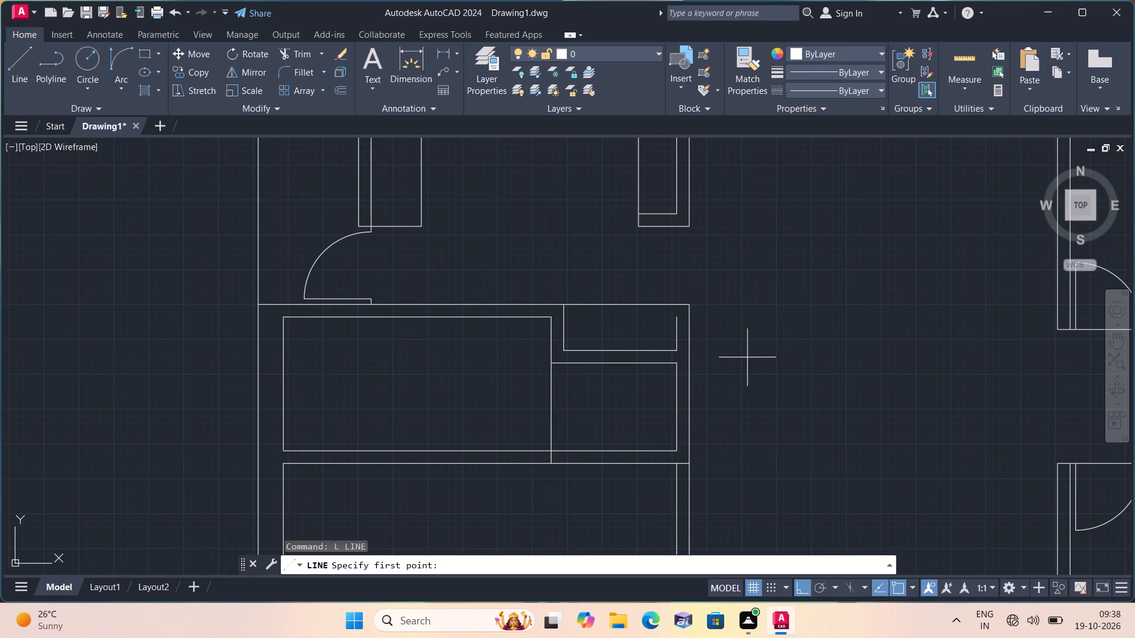
pyautogui.scroll(1, 713, 334)
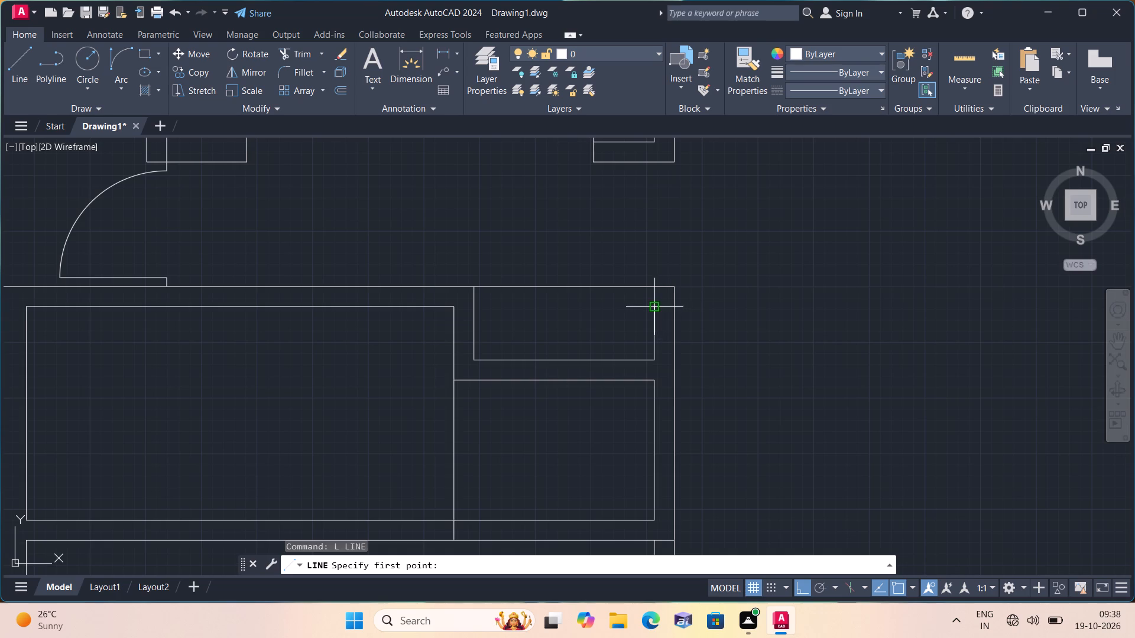
pyautogui.click(652, 305)
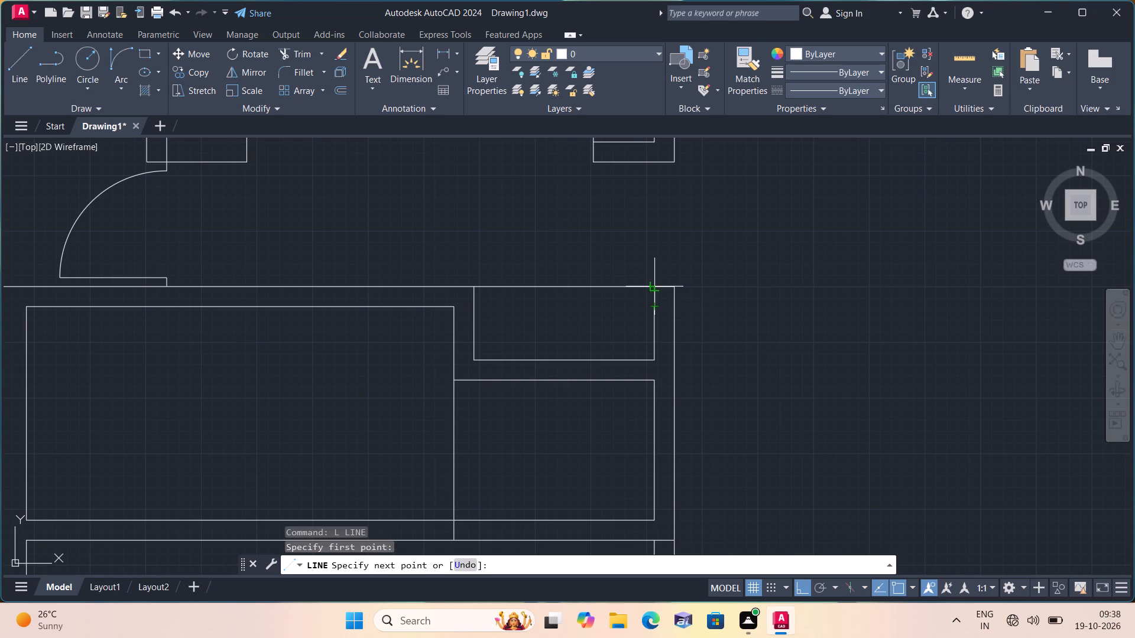
pyautogui.click(656, 288)
pyautogui.press('space')
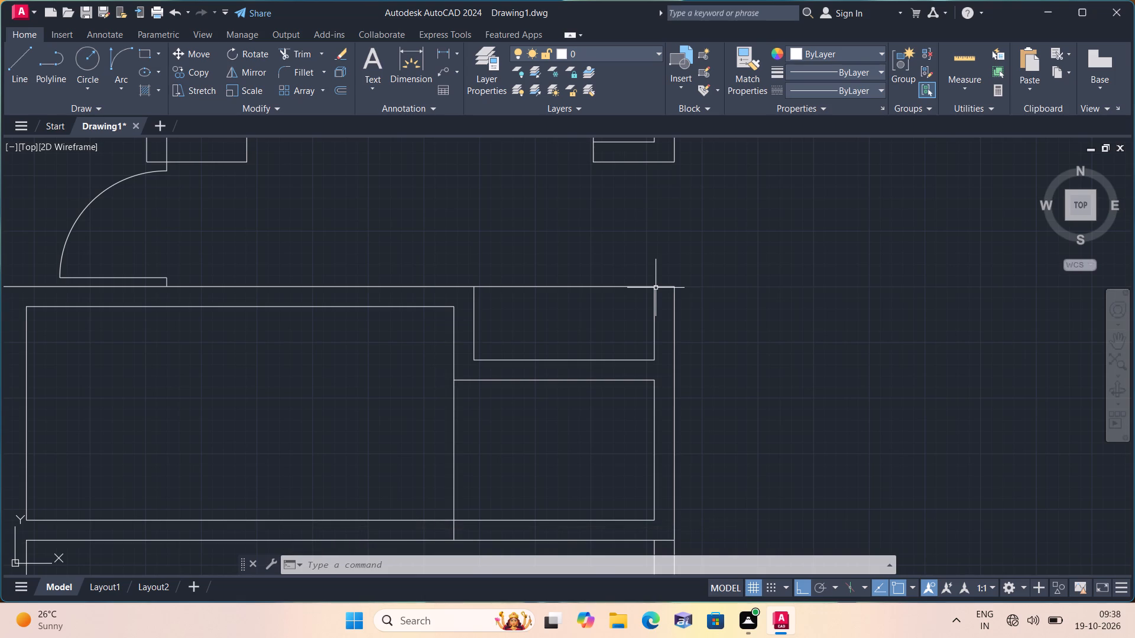
# From the vertical partition's foot, draw 2", 2' and 2" segments leftward along the lower wall's bottom face, then a jamb line up to its top face.
pyautogui.press('space')
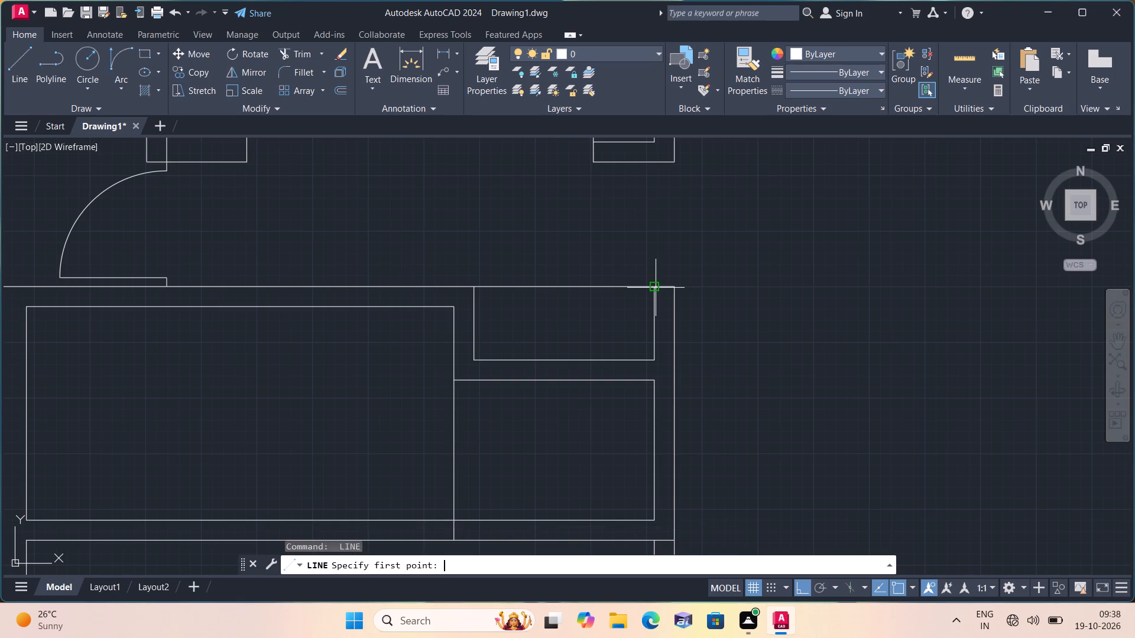
pyautogui.moveTo(420, 449); pyautogui.dragTo(420, 448, button='middle')
pyautogui.moveTo(420, 448); pyautogui.dragTo(459, 385, button='middle')
pyautogui.middleClick(462, 382)
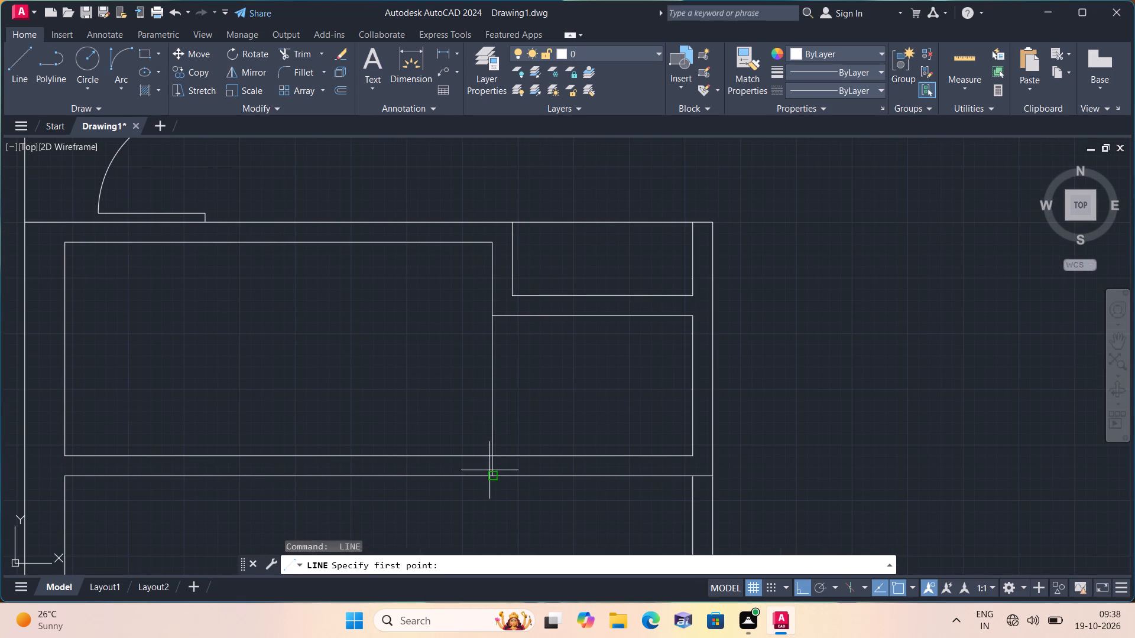
pyautogui.click(493, 476)
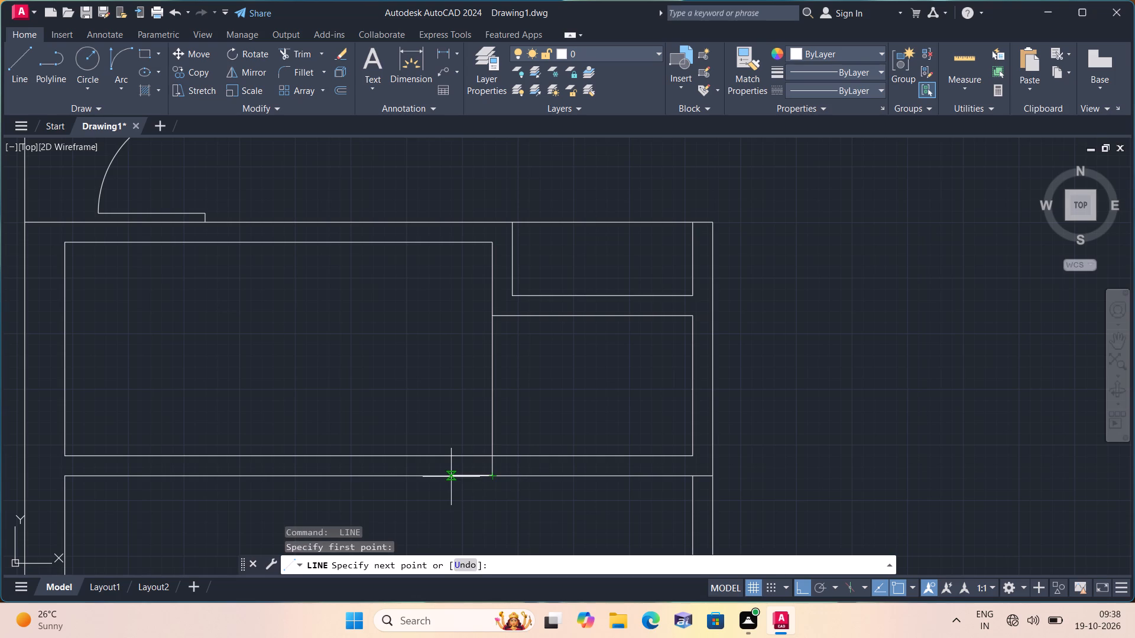
pyautogui.write('2"')
pyautogui.press('space')
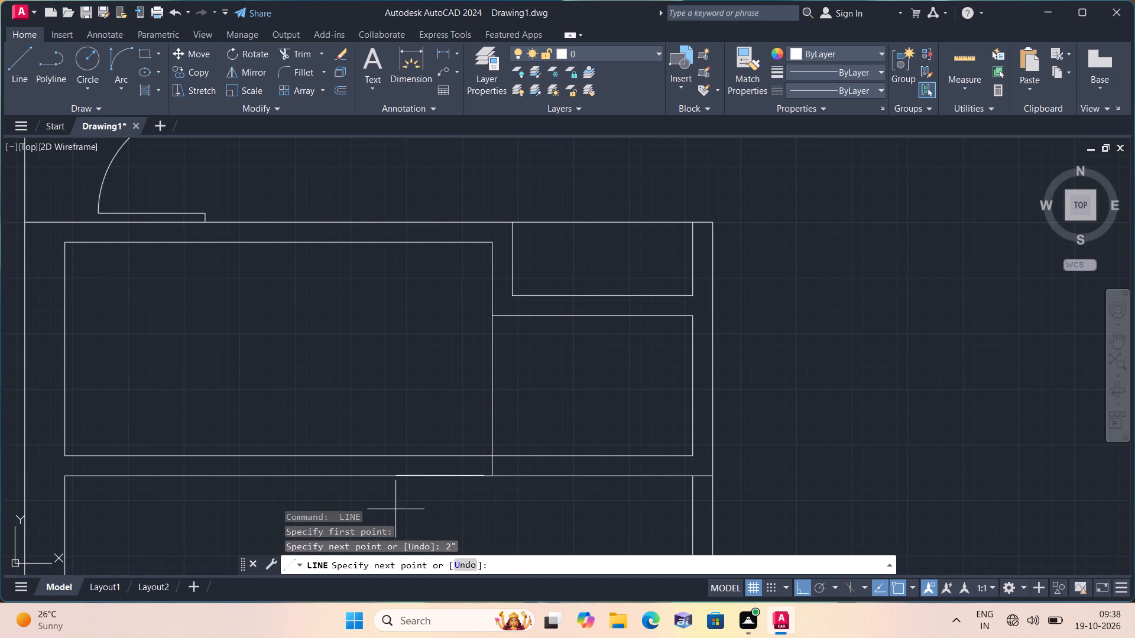
pyautogui.press('2')
pyautogui.press("'")
pyautogui.press('space')
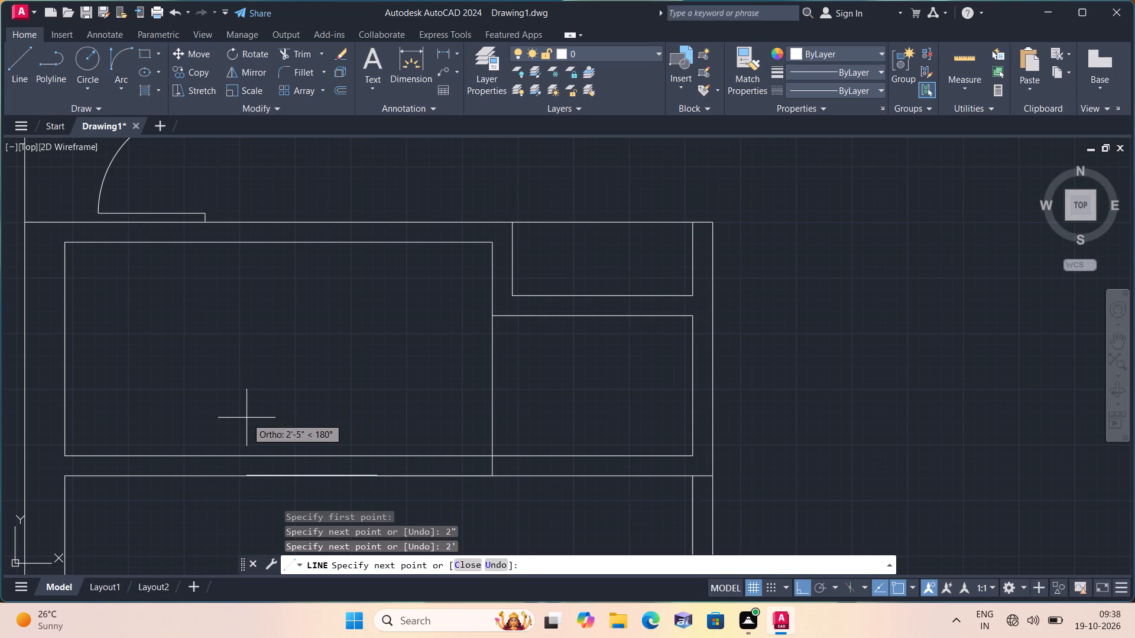
pyautogui.press('2')
pyautogui.hotkey('shift', '"')
pyautogui.press('space')
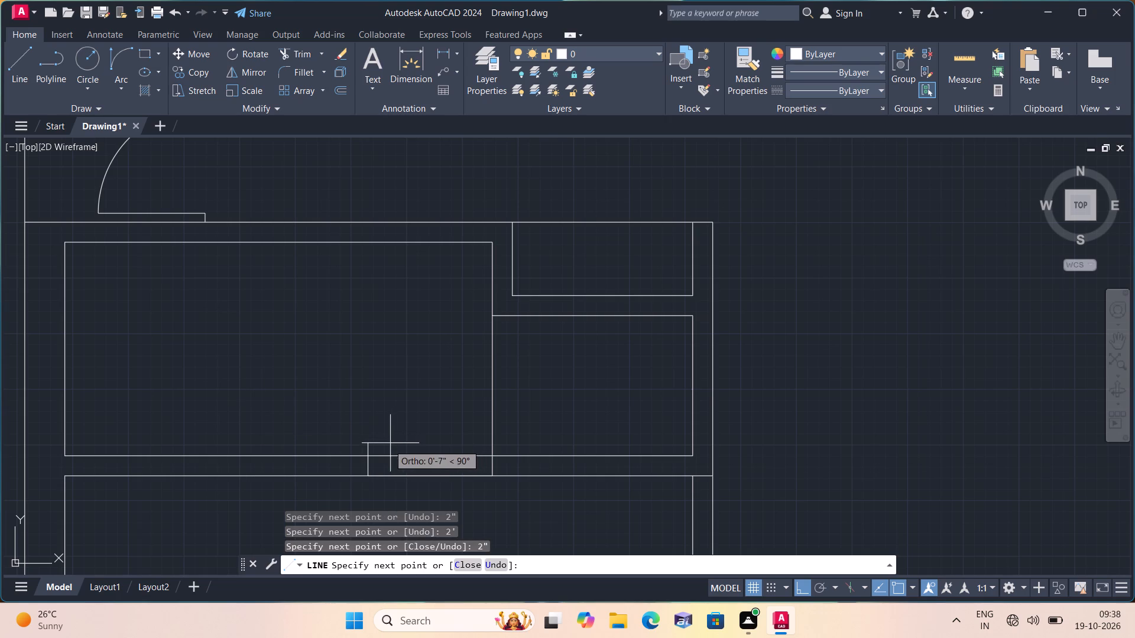
pyautogui.click(368, 453)
pyautogui.press('space')
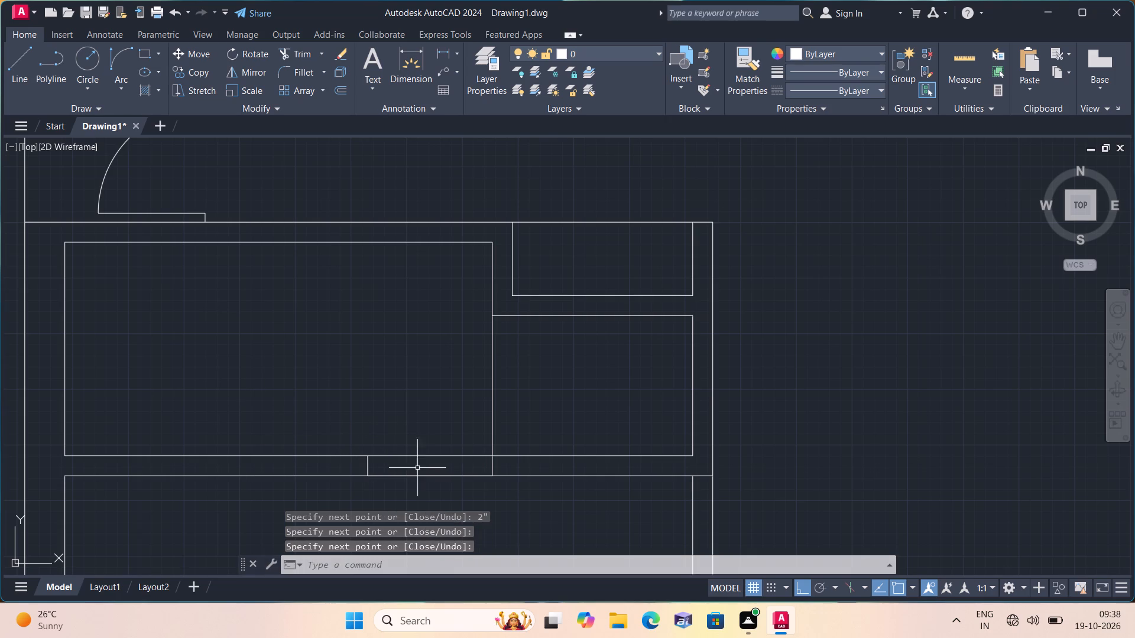
# Draw a 2' door leaf line upward from the 2" point beside the vertical partition.
pyautogui.press('space')
pyautogui.click(484, 473)
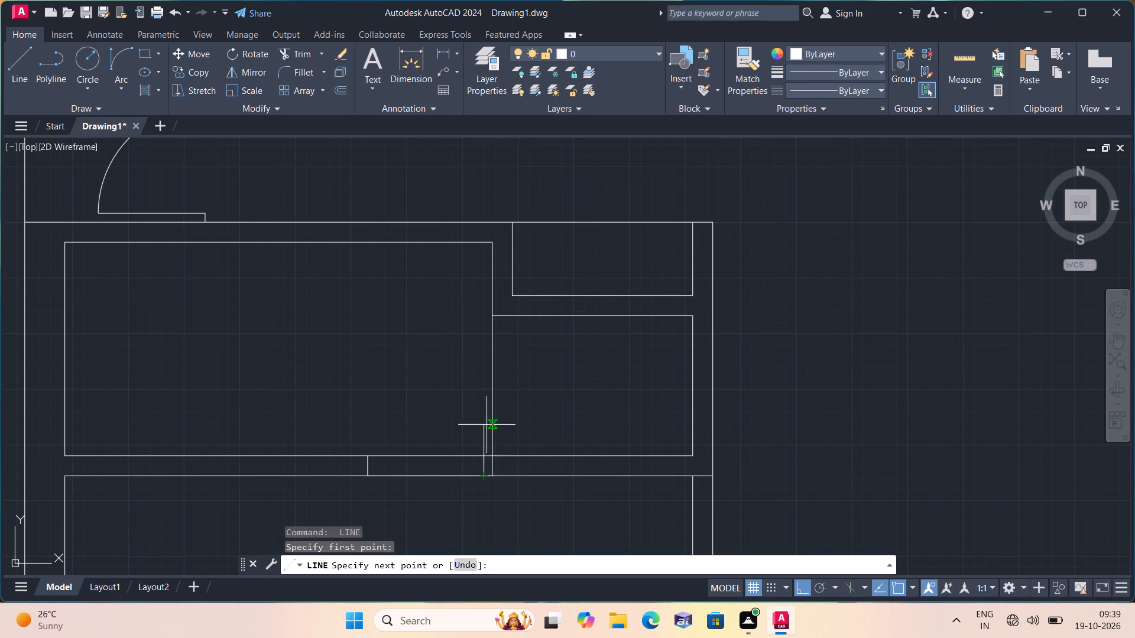
pyautogui.press('2')
pyautogui.press("'")
pyautogui.press('space')
pyautogui.press('Escape')
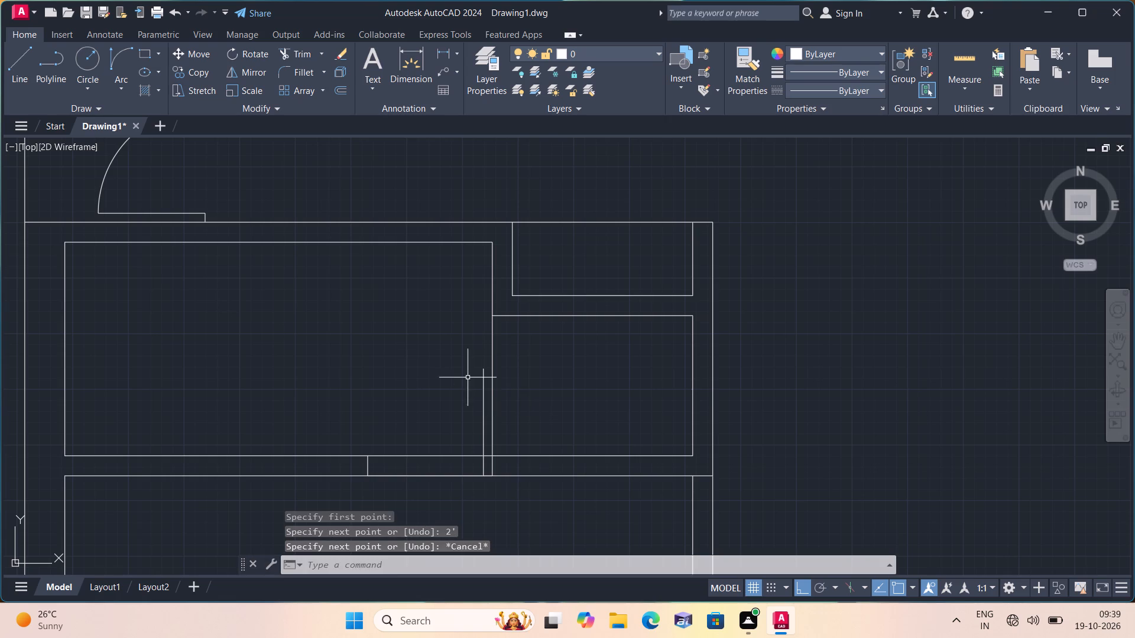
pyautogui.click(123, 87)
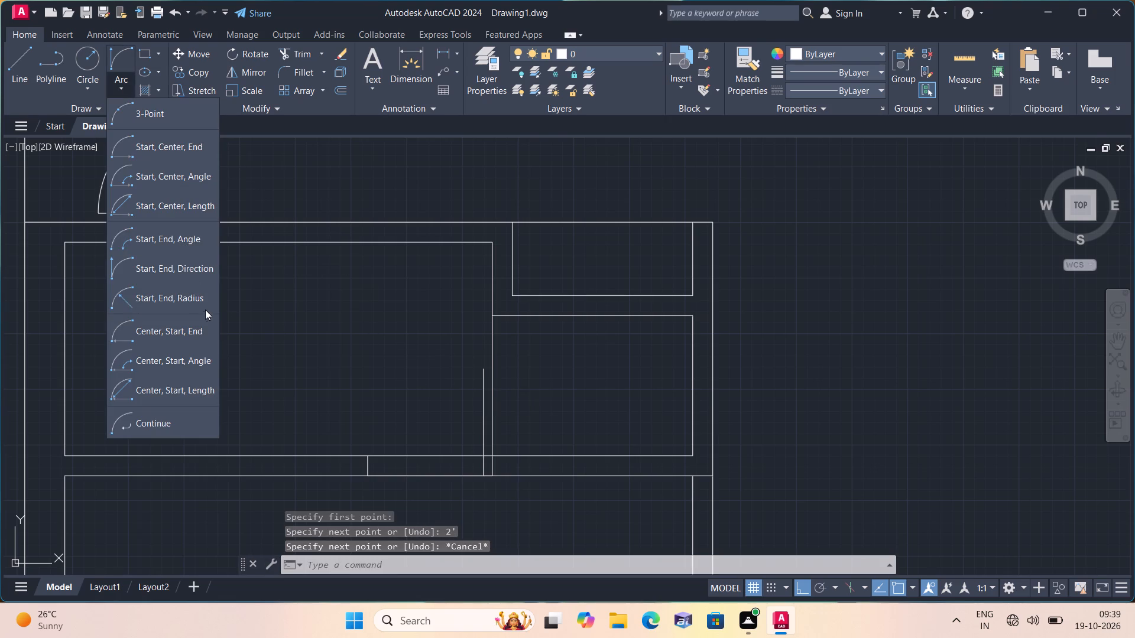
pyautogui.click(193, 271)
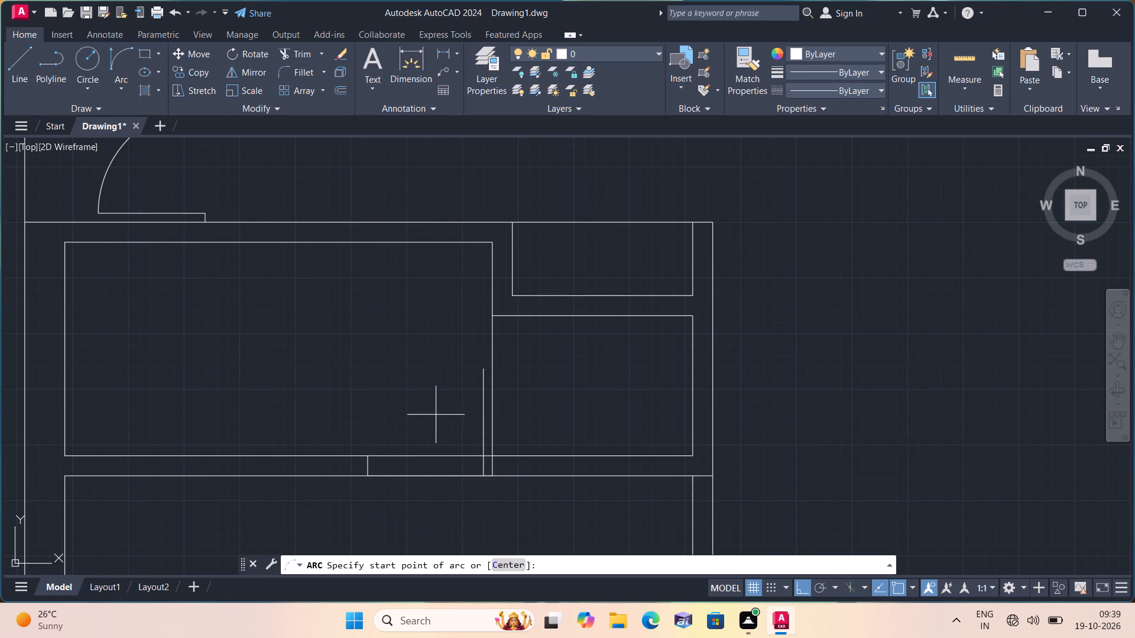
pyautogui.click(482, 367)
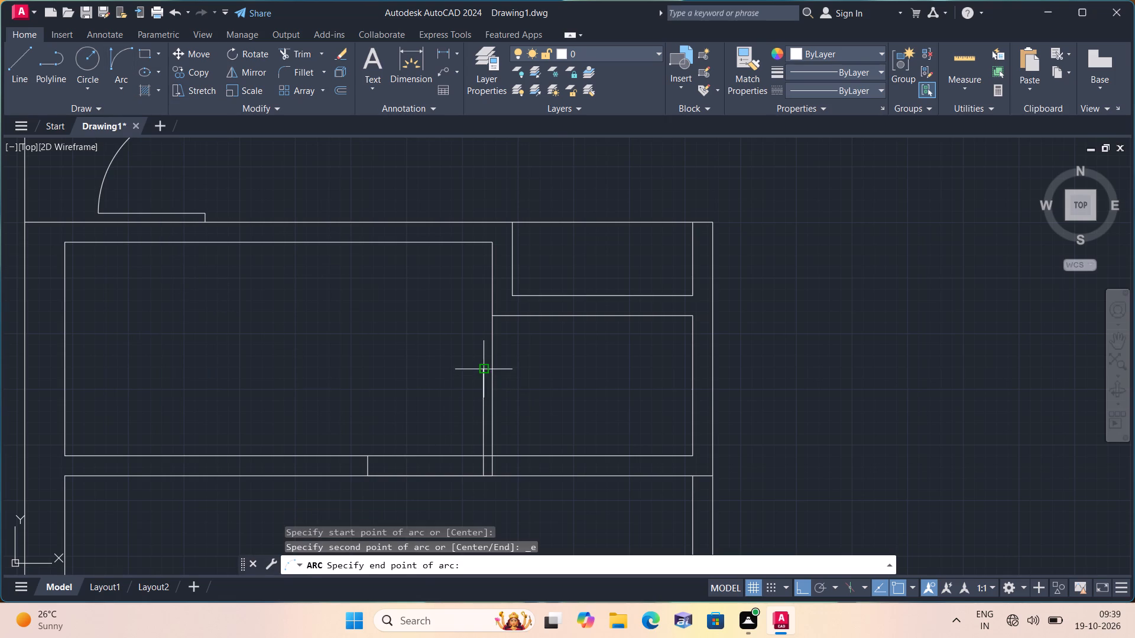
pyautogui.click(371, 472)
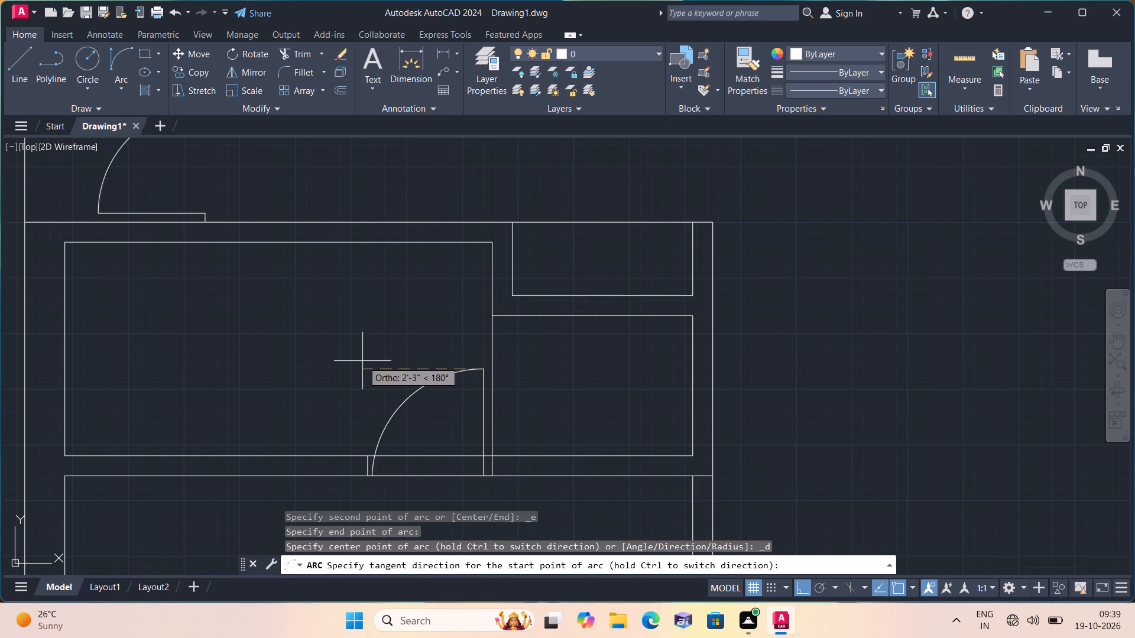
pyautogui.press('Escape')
# Draw the door swing with a Start, End, Direction arc from the leaf's top to the far end of the 2' segment.
pyautogui.click(118, 91)
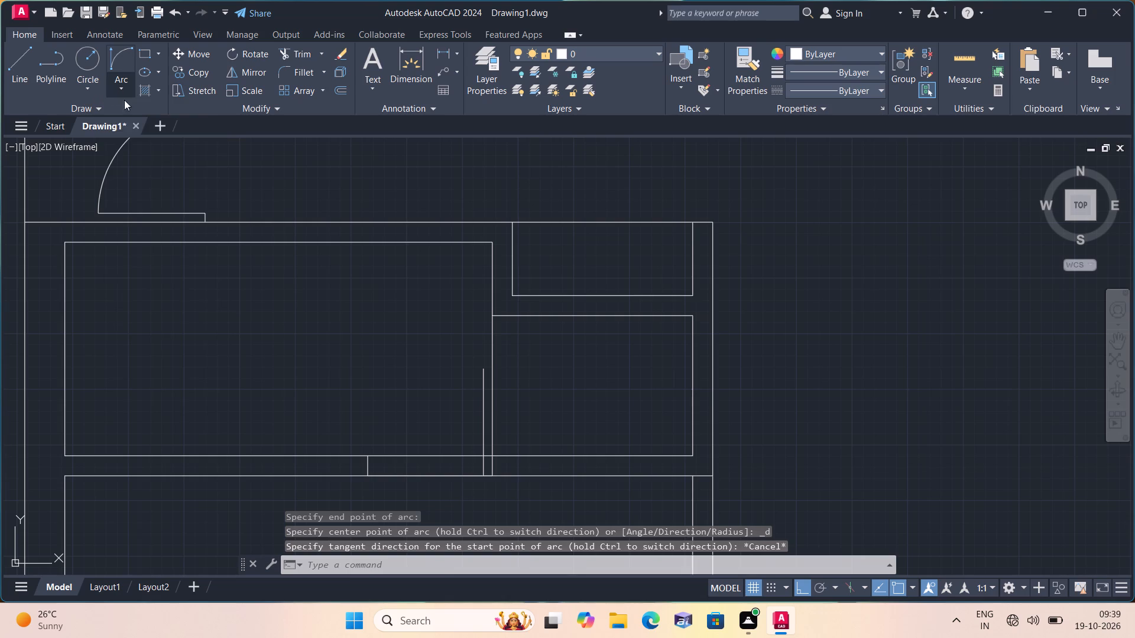
pyautogui.click(191, 266)
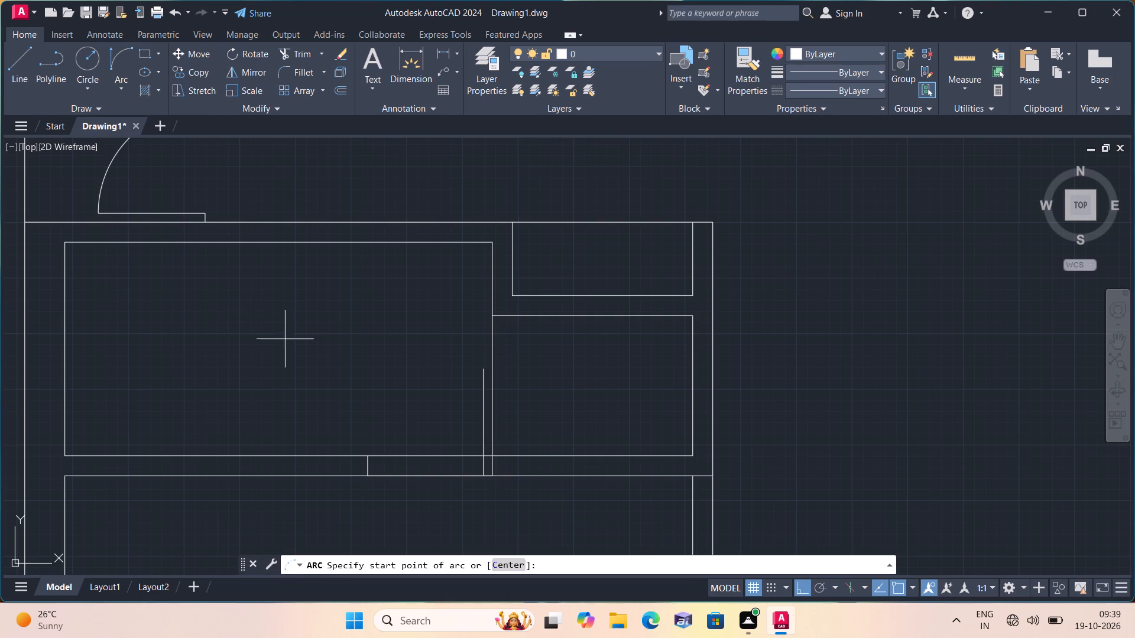
pyautogui.click(482, 366)
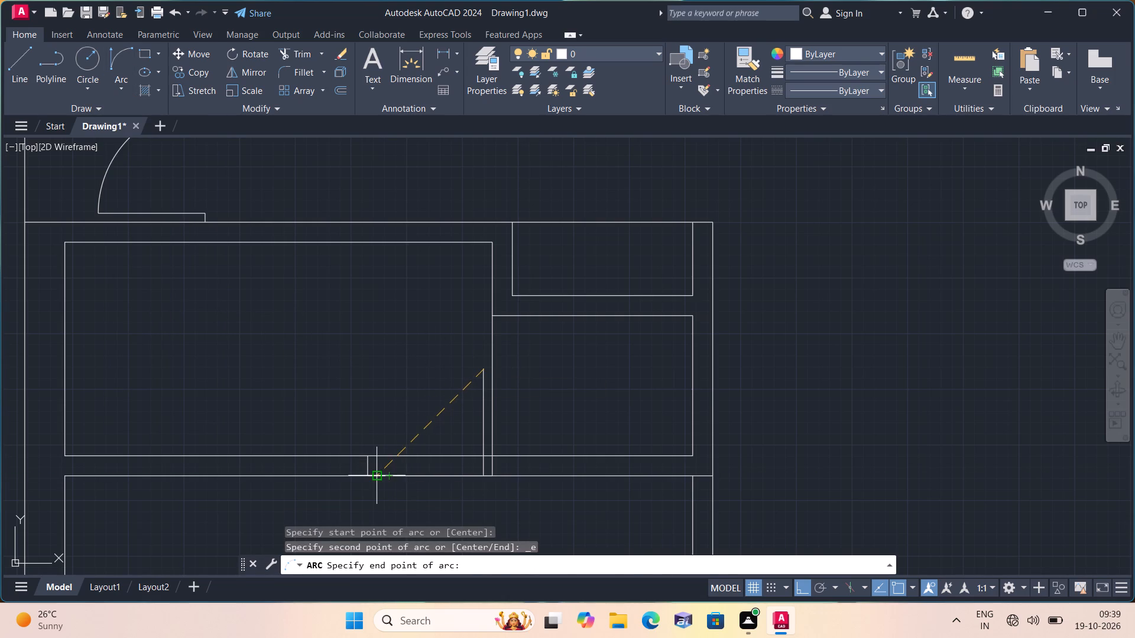
pyautogui.click(377, 477)
pyautogui.click(372, 379)
pyautogui.scroll(-1, 372, 379)
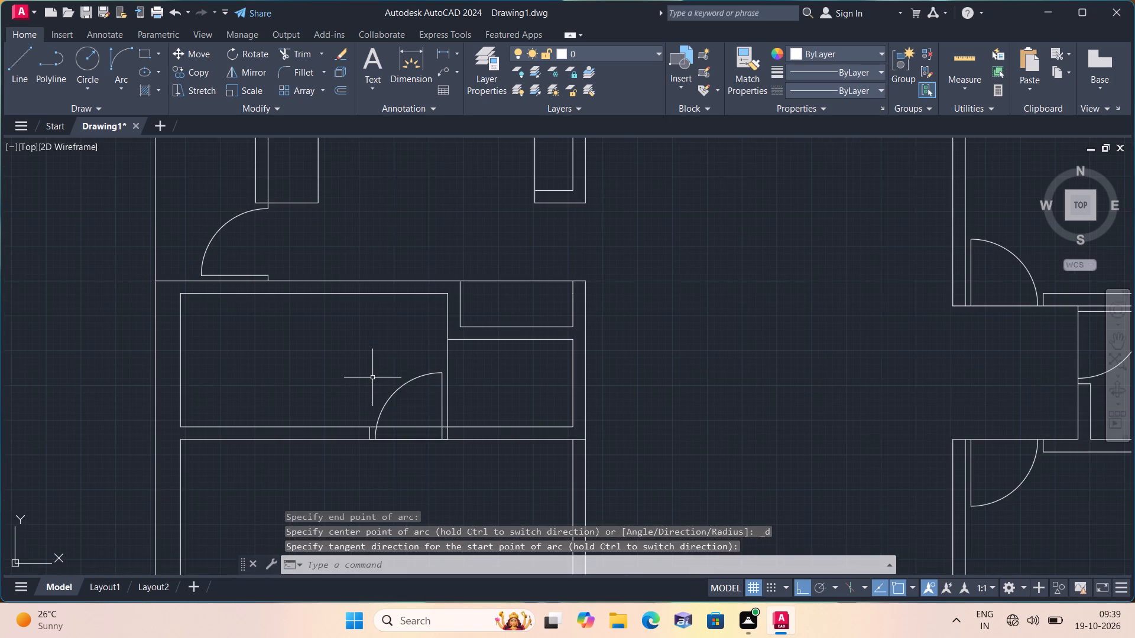
# Trim the lower wall's face lines across the new door opening, clearing the top face from the jamb to the vertical partition.
pyautogui.write('trim')
pyautogui.press('space')
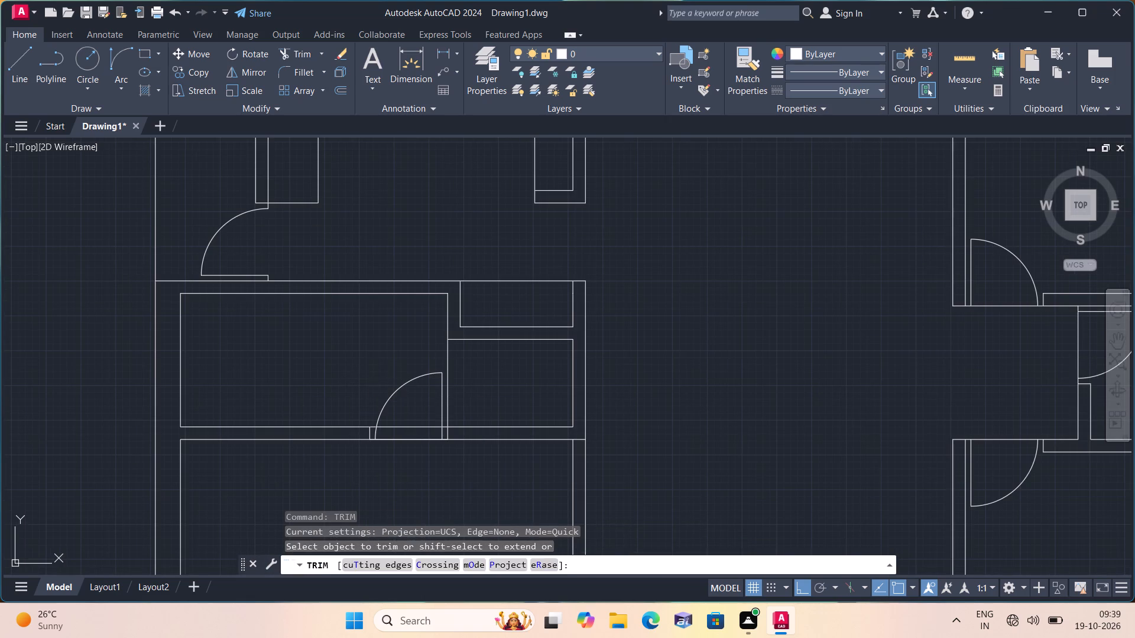
pyautogui.scroll(2, 372, 418)
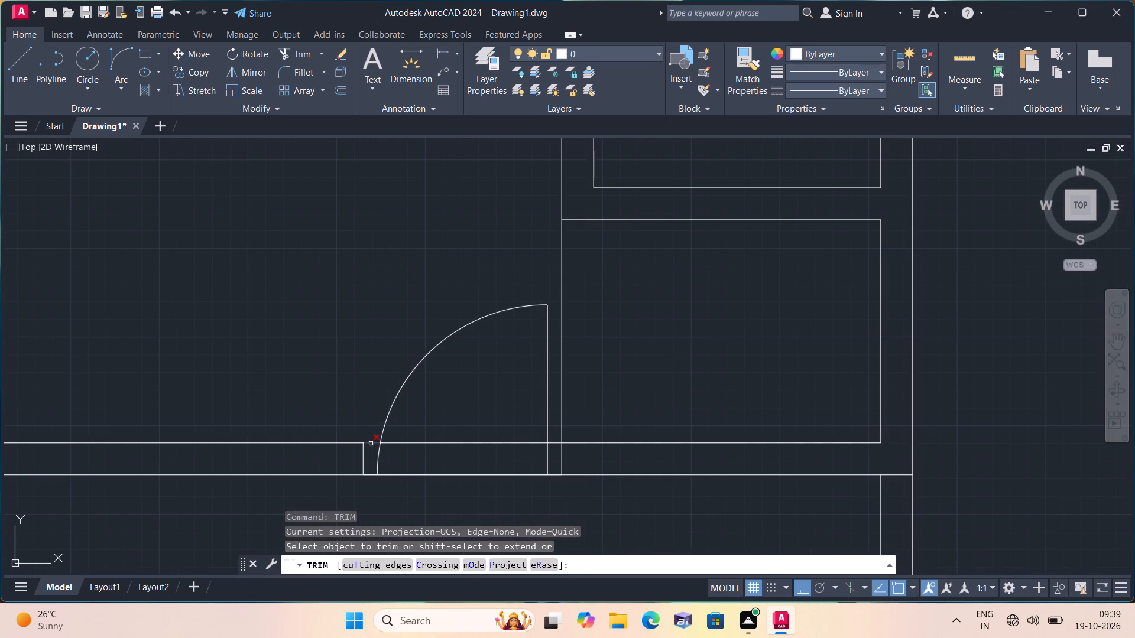
pyautogui.click(371, 444)
pyautogui.moveTo(460, 428); pyautogui.dragTo(445, 472)
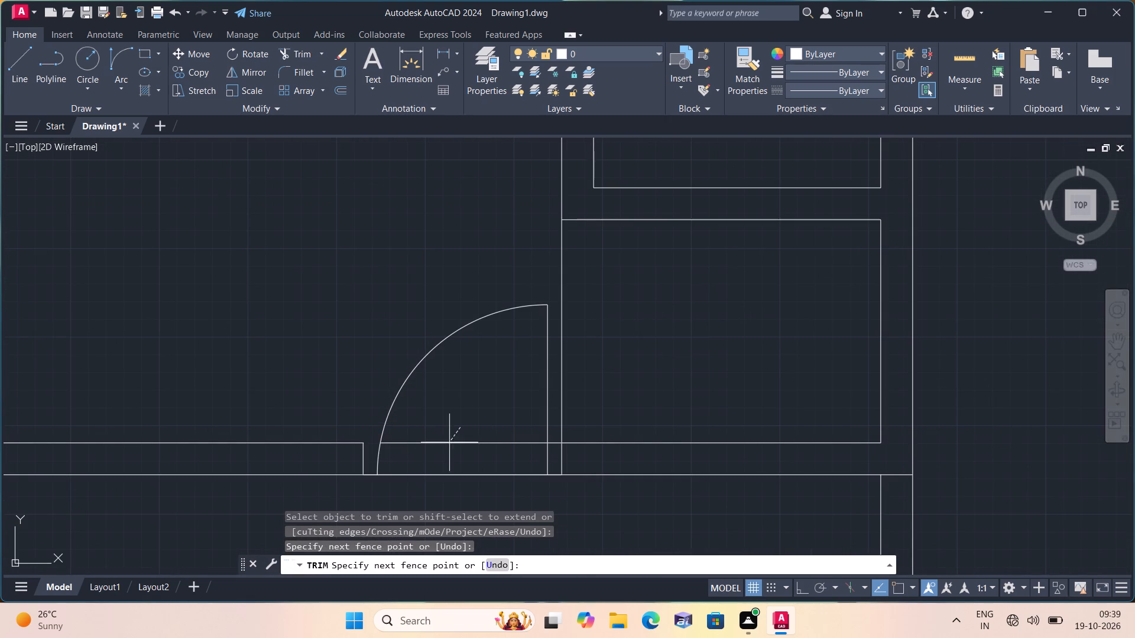
pyautogui.moveTo(445, 472); pyautogui.dragTo(449, 502)
pyautogui.scroll(1, 361, 481)
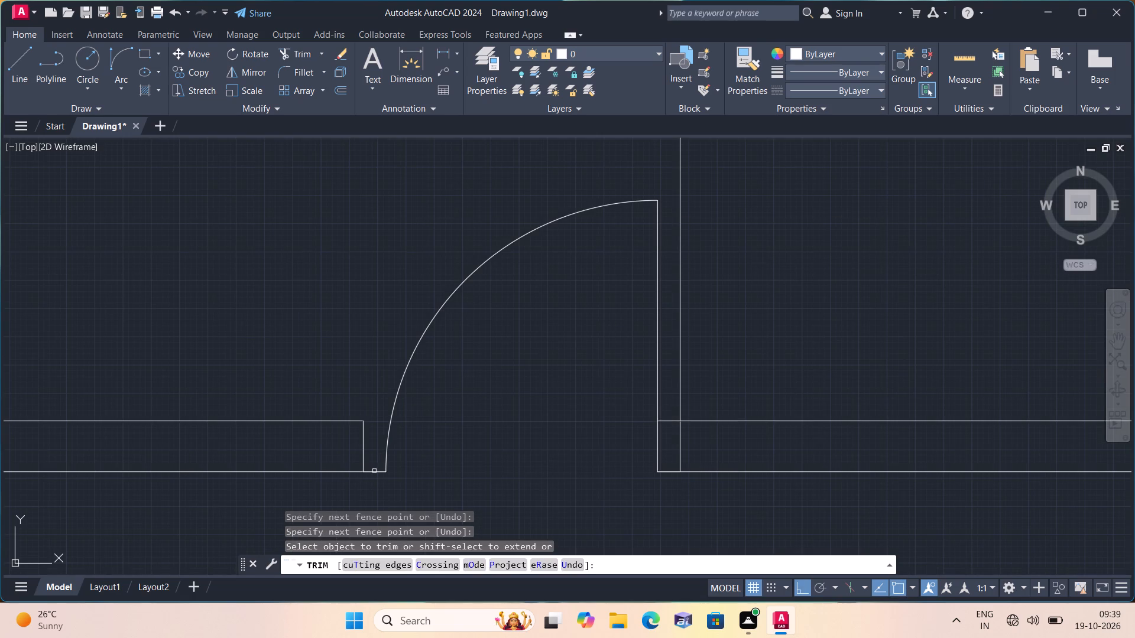
pyautogui.click(379, 473)
pyautogui.scroll(-2, 568, 465)
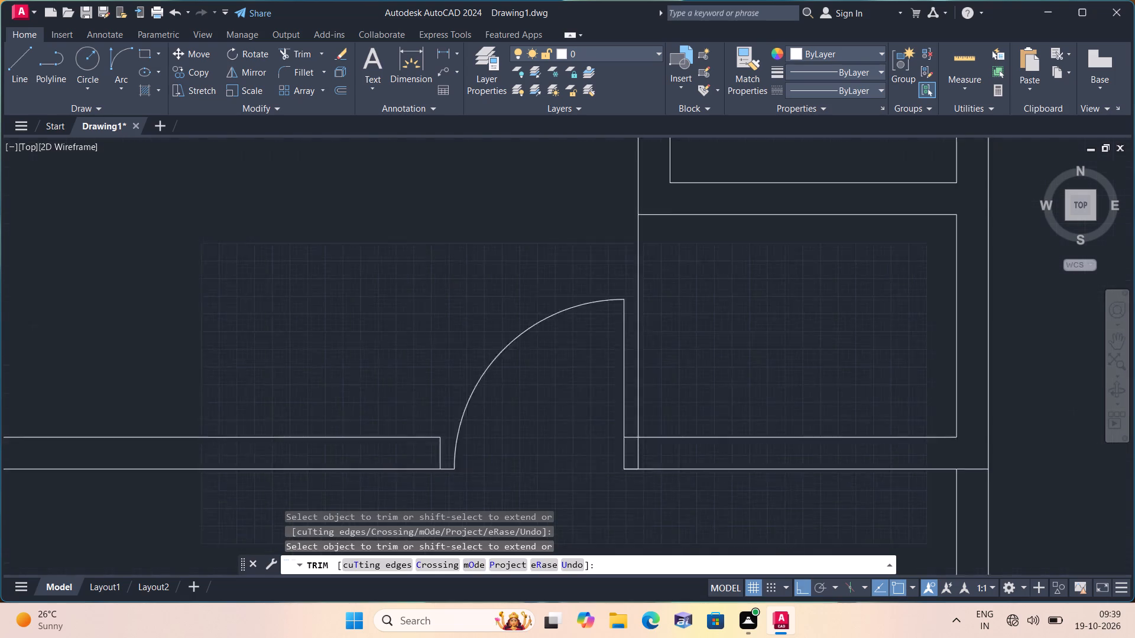
pyautogui.scroll(3, 617, 445)
pyautogui.moveTo(579, 441); pyautogui.dragTo(574, 466)
pyautogui.click(582, 535)
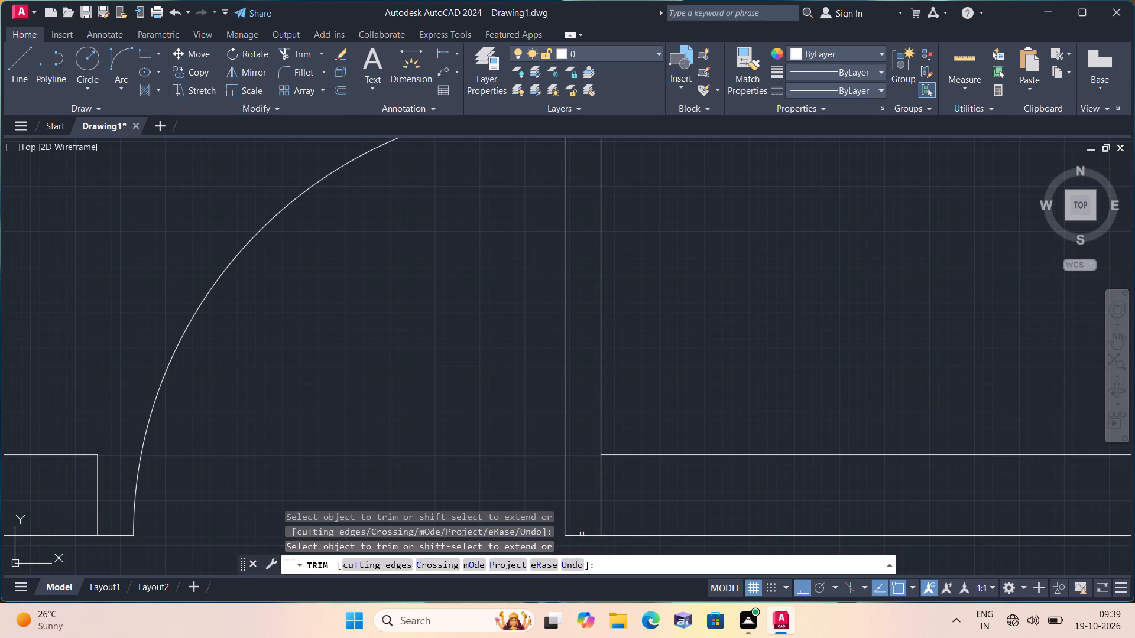
pyautogui.press('Escape')
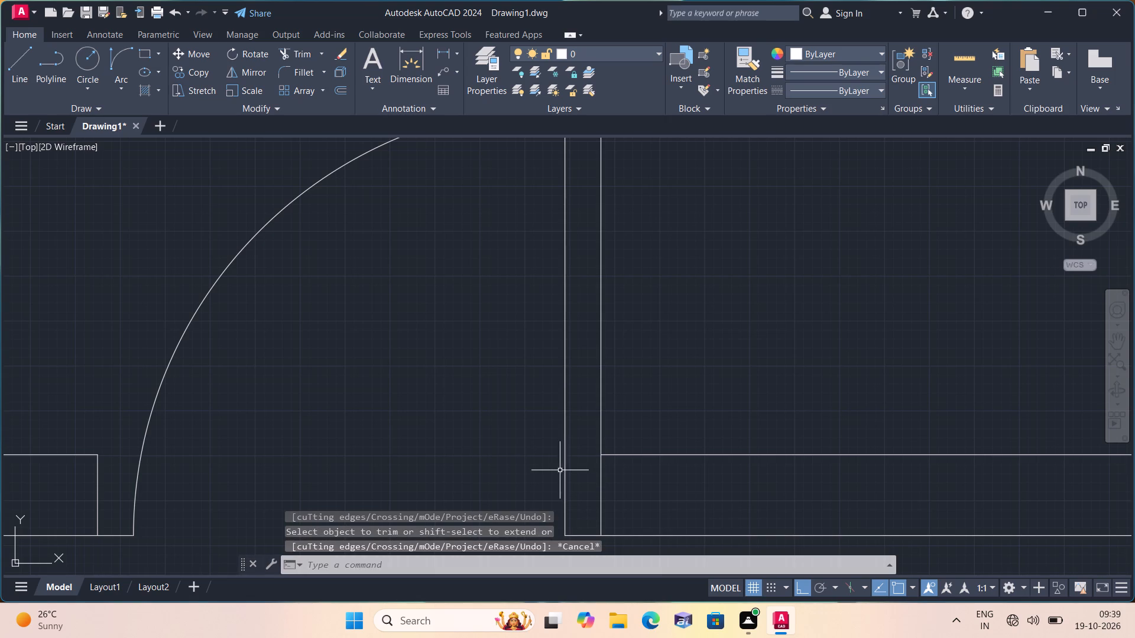
# Offset the lower wall's bottom face line beside the new door 10'9" downward into the large room below.
pyautogui.scroll(-4, 559, 470)
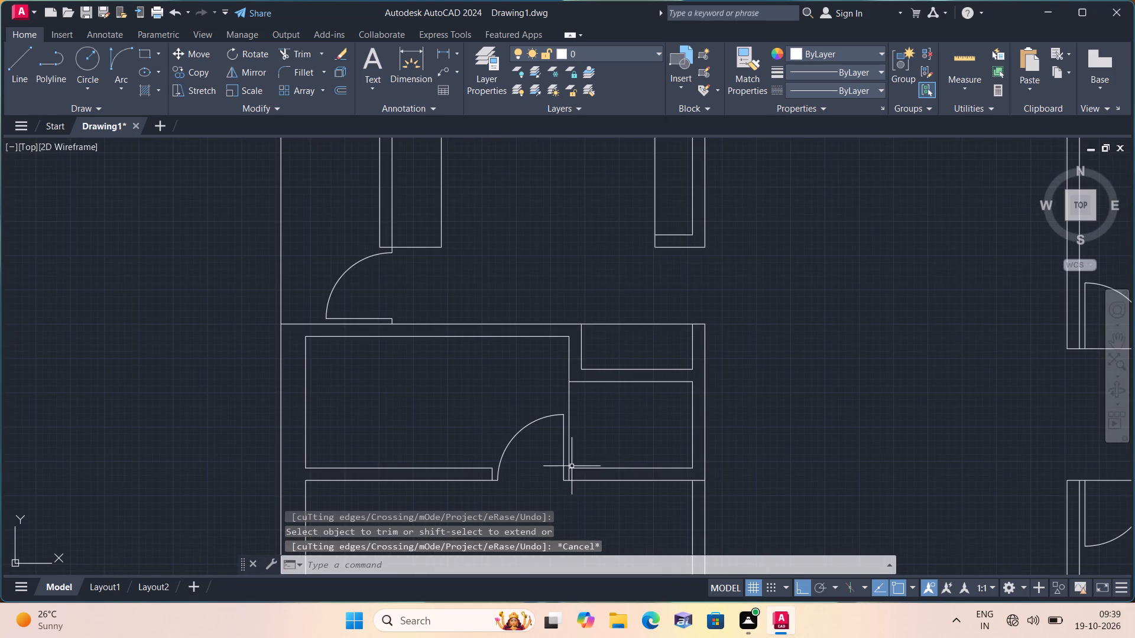
pyautogui.moveTo(609, 461); pyautogui.dragTo(532, 382, button='middle')
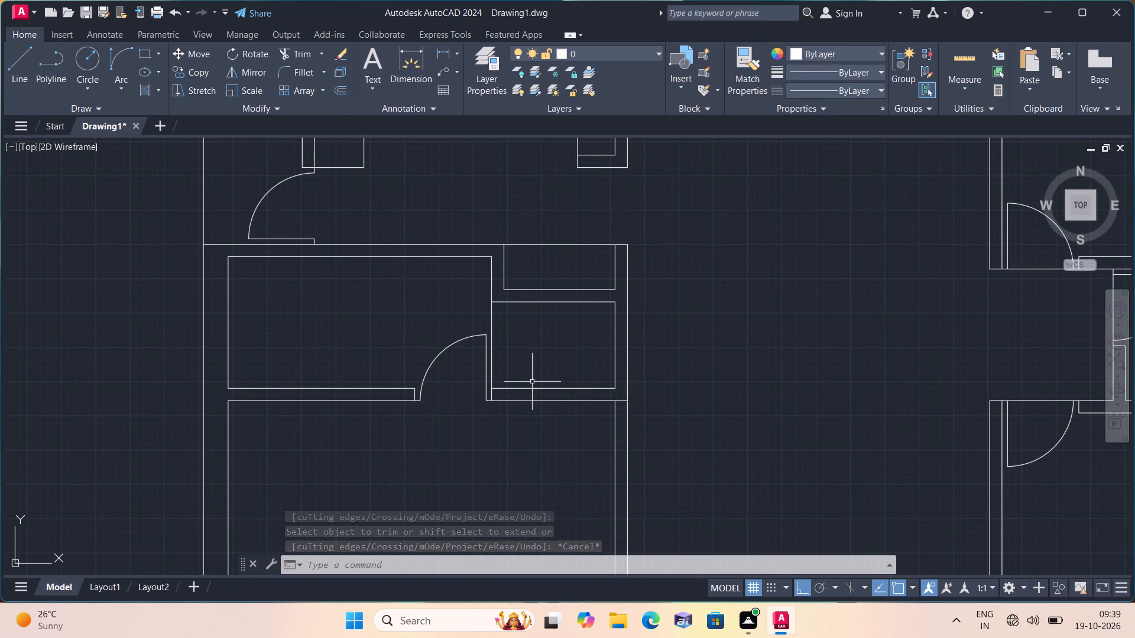
pyautogui.scroll(-1, 520, 383)
pyautogui.moveTo(520, 395); pyautogui.dragTo(346, 349, button='middle')
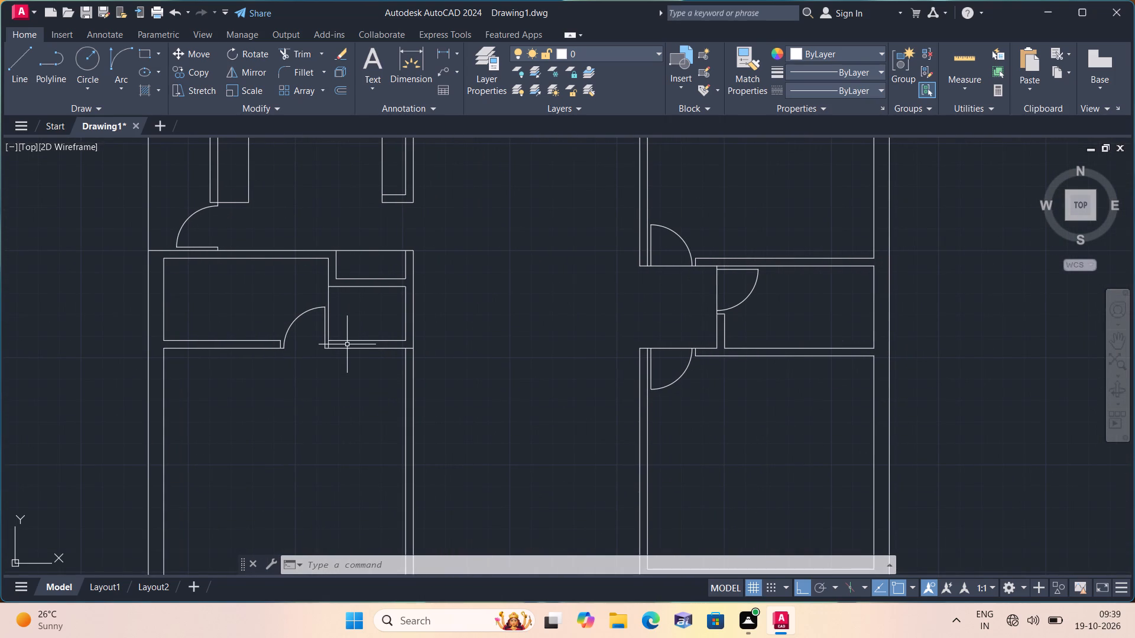
pyautogui.write('off')
pyautogui.press('space')
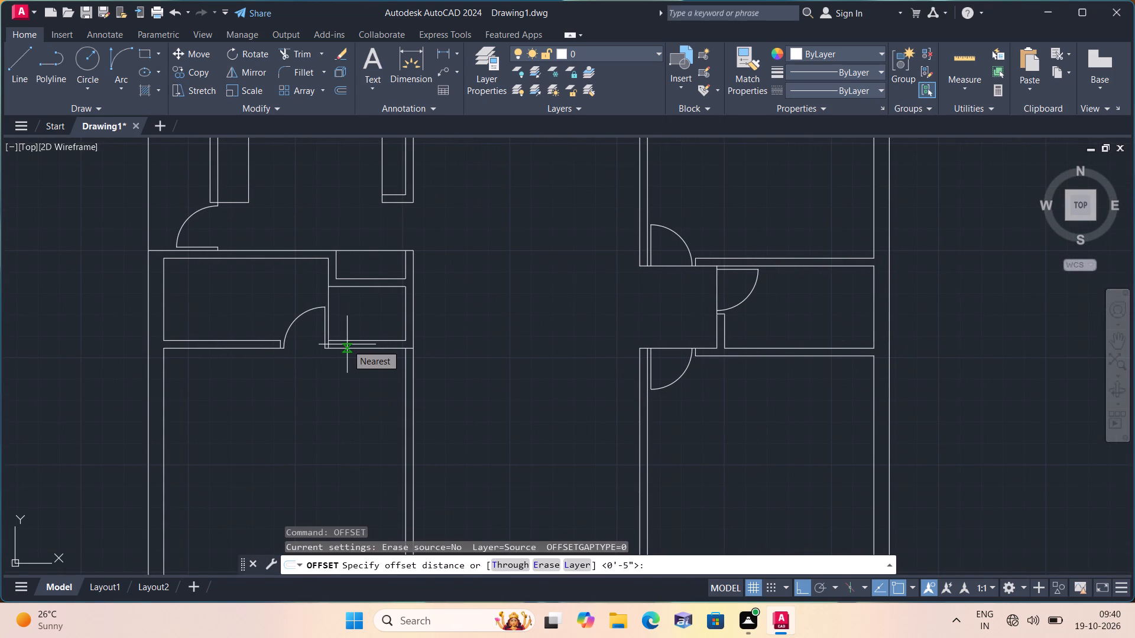
pyautogui.write('10')
pyautogui.press("'")
pyautogui.press('9')
pyautogui.hotkey('shift', '"')
pyautogui.press('space')
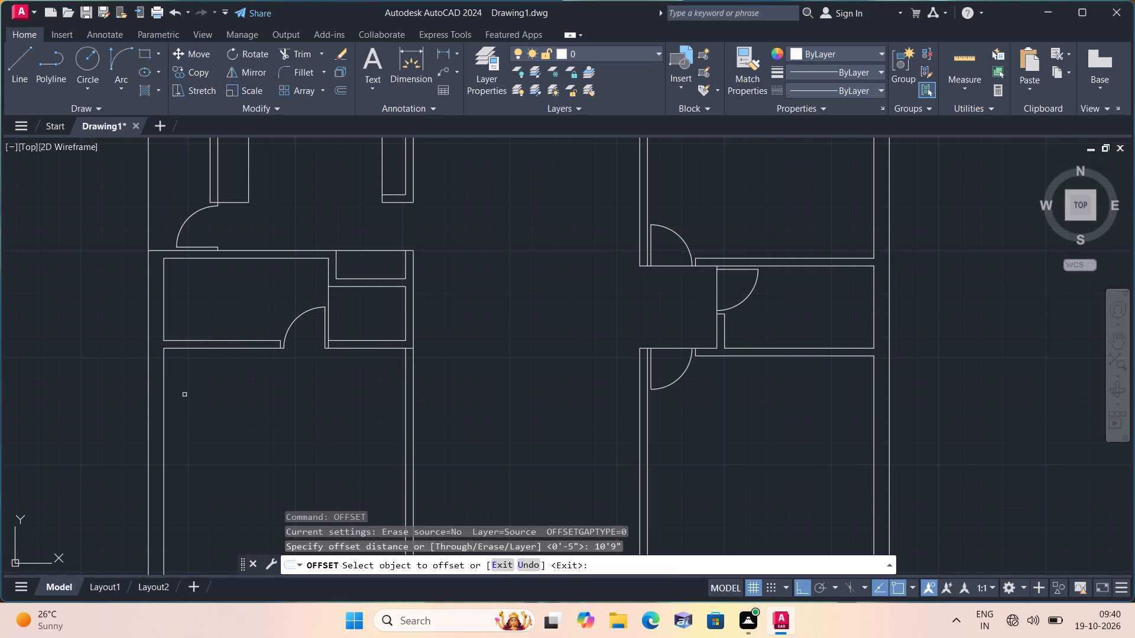
pyautogui.click(212, 348)
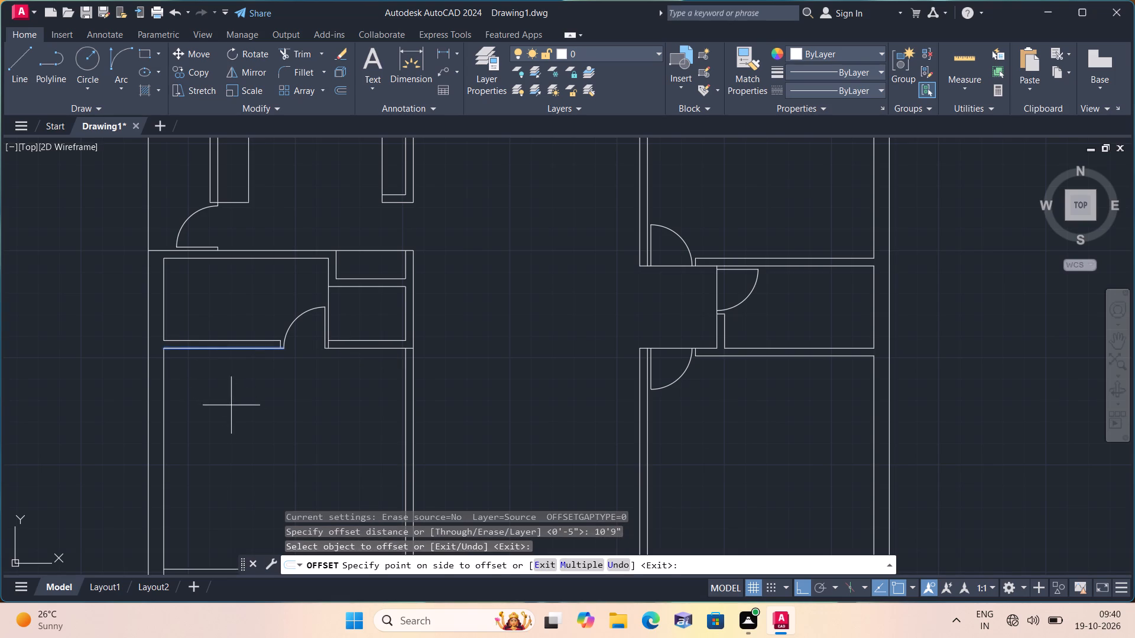
pyautogui.click(244, 419)
pyautogui.moveTo(271, 428); pyautogui.dragTo(244, 354, button='middle')
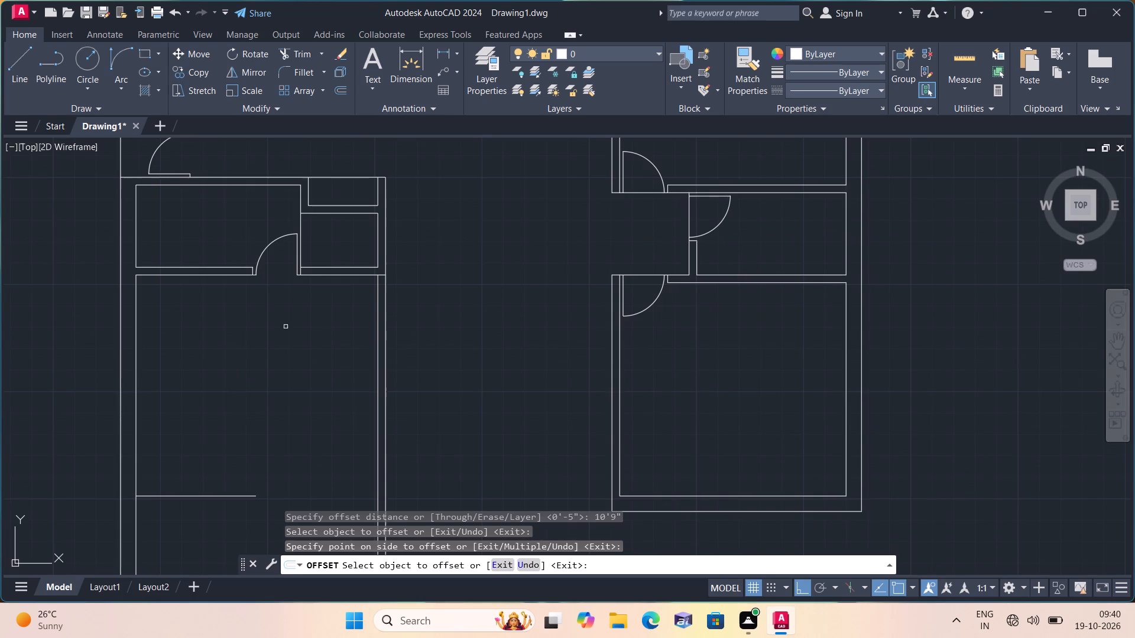
pyautogui.press('space')
# Offset the new horizontal line at the room's lower end 9" downward to form the bottom wall's thickness.
pyautogui.press('space')
pyautogui.press('9')
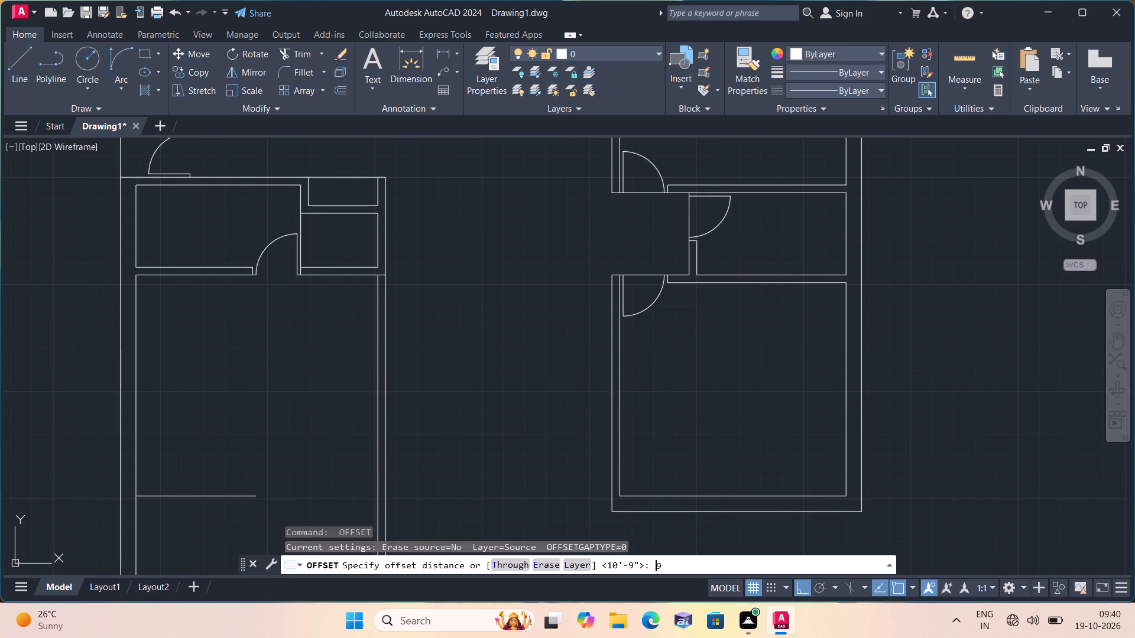
pyautogui.hotkey('shift', '"')
pyautogui.press('space')
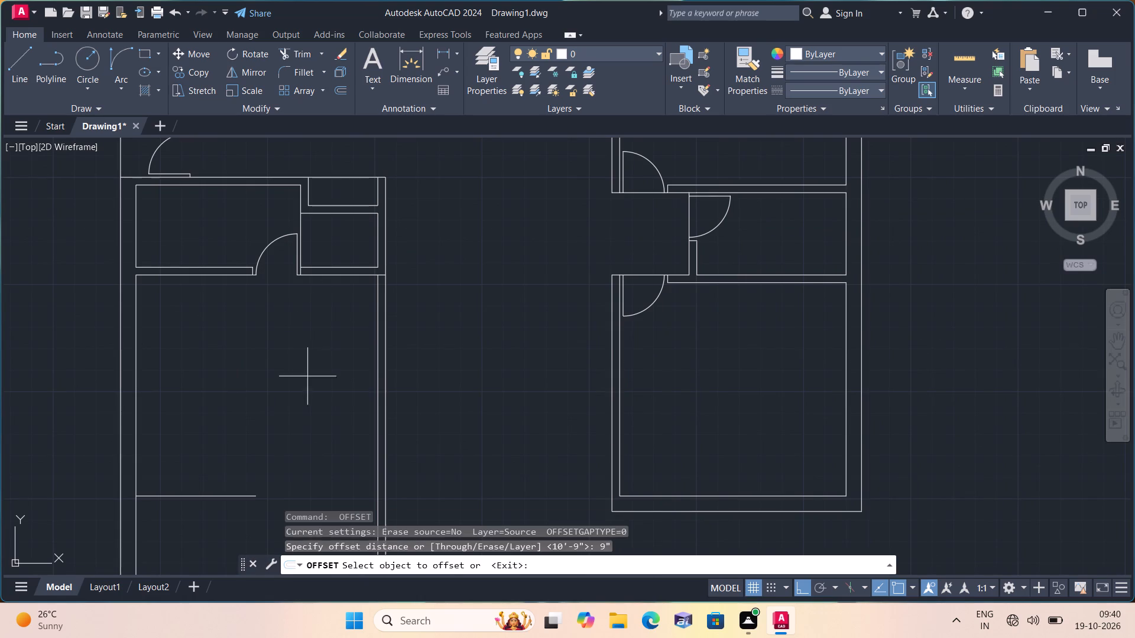
pyautogui.click(250, 494)
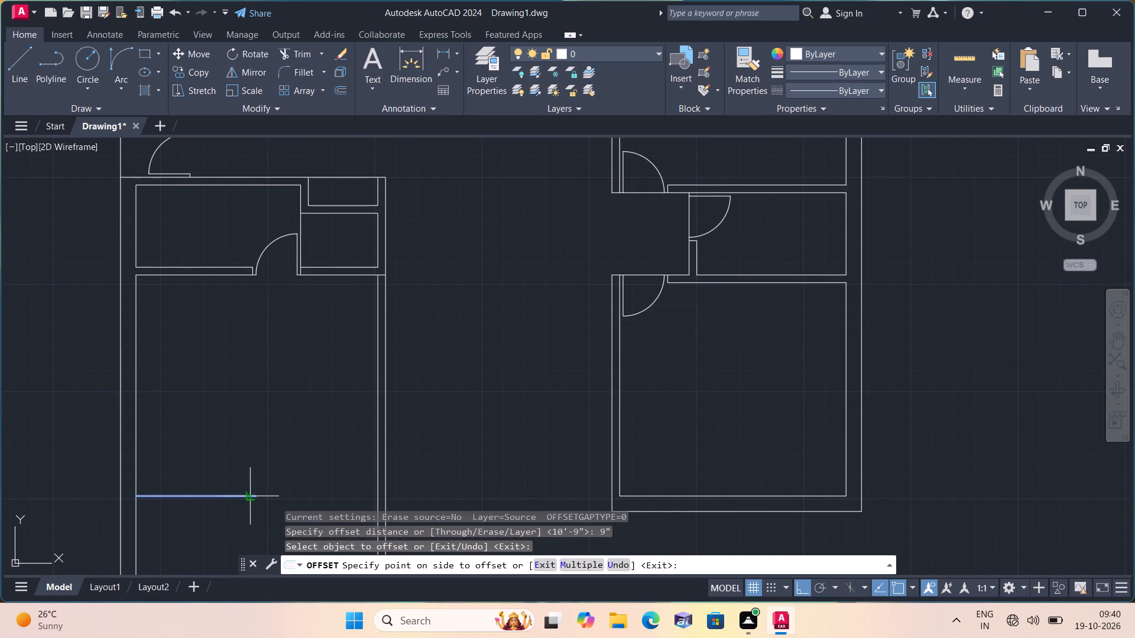
pyautogui.click(228, 532)
pyautogui.press('space')
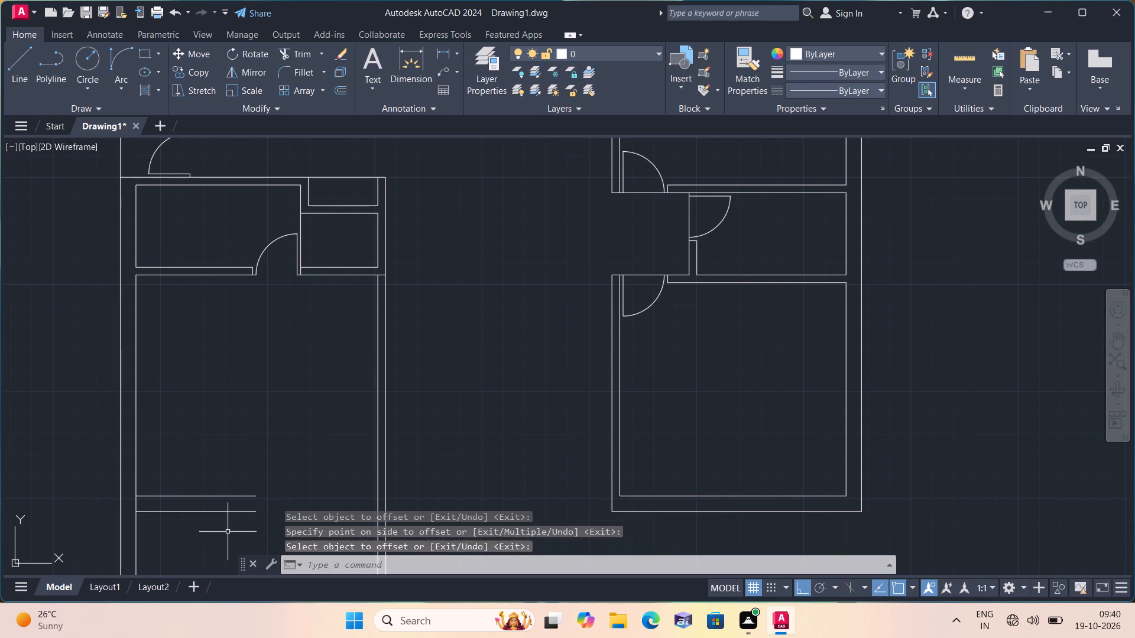
# Extend both bottom wall lines to the left outer face, the upper to the room's right outer face and the lower to the opposite room's wall.
pyautogui.write('exte')
pyautogui.press('space')
pyautogui.scroll(-1, 223, 484)
pyautogui.moveTo(231, 428); pyautogui.dragTo(280, 367, button='middle')
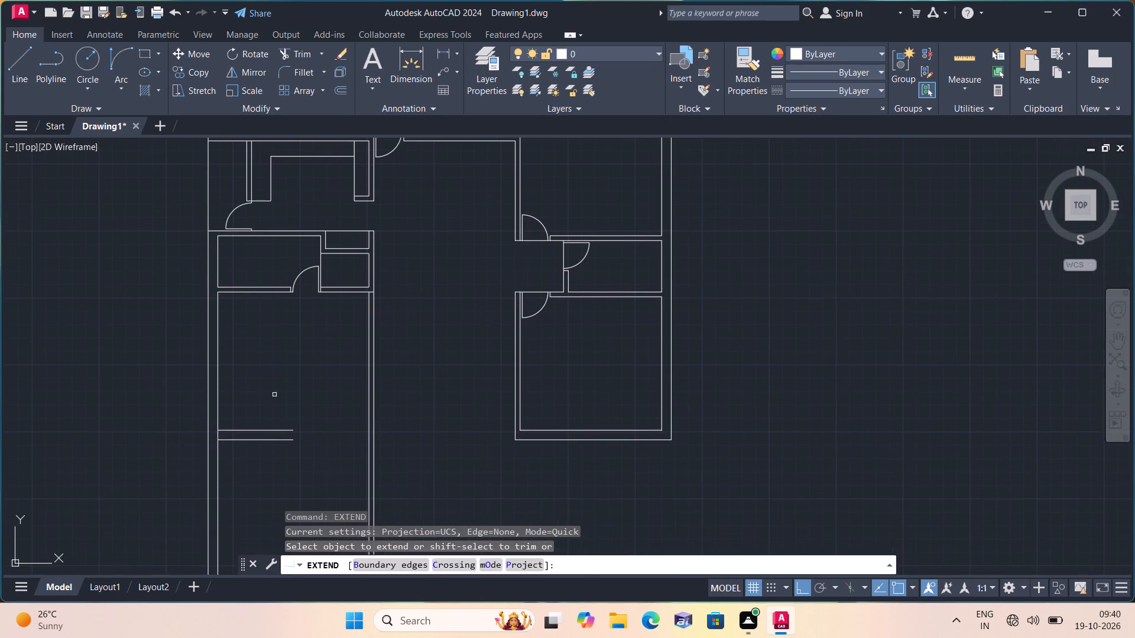
pyautogui.moveTo(243, 411); pyautogui.dragTo(228, 442)
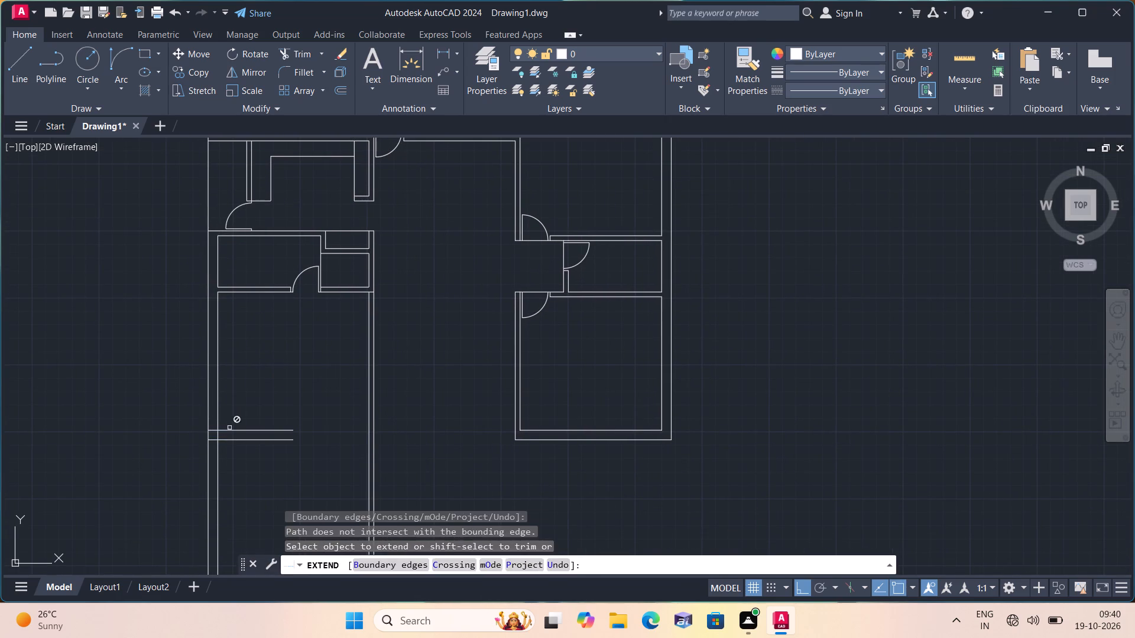
pyautogui.moveTo(234, 411); pyautogui.dragTo(313, 487)
pyautogui.moveTo(252, 401); pyautogui.dragTo(270, 425)
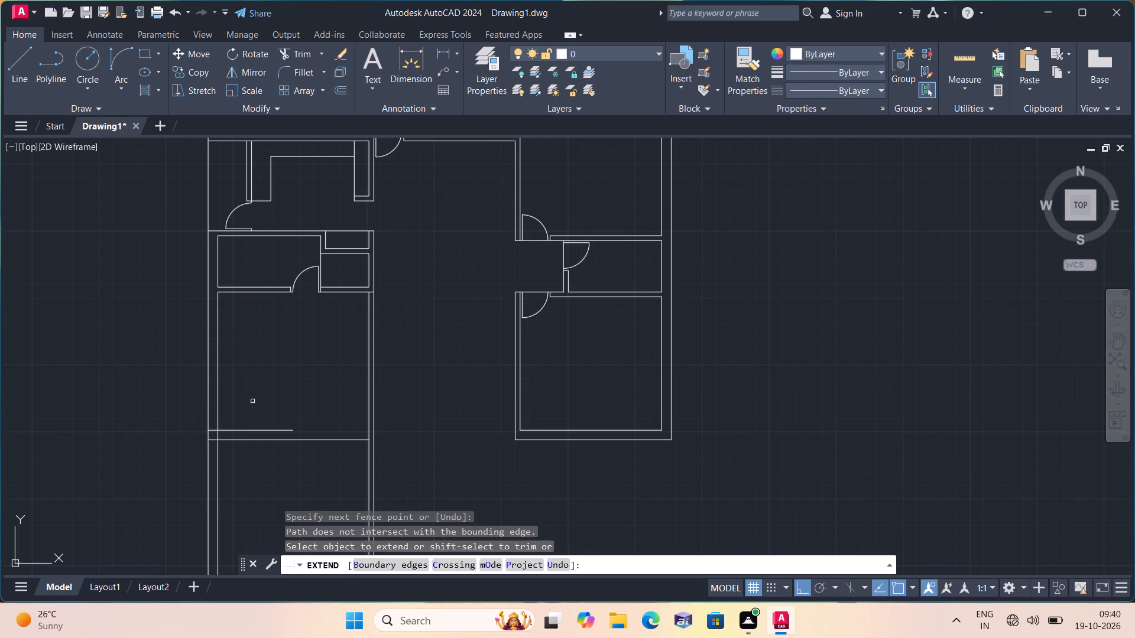
pyautogui.moveTo(270, 425); pyautogui.dragTo(326, 451)
pyautogui.moveTo(336, 407); pyautogui.dragTo(345, 444)
pyautogui.press('Escape')
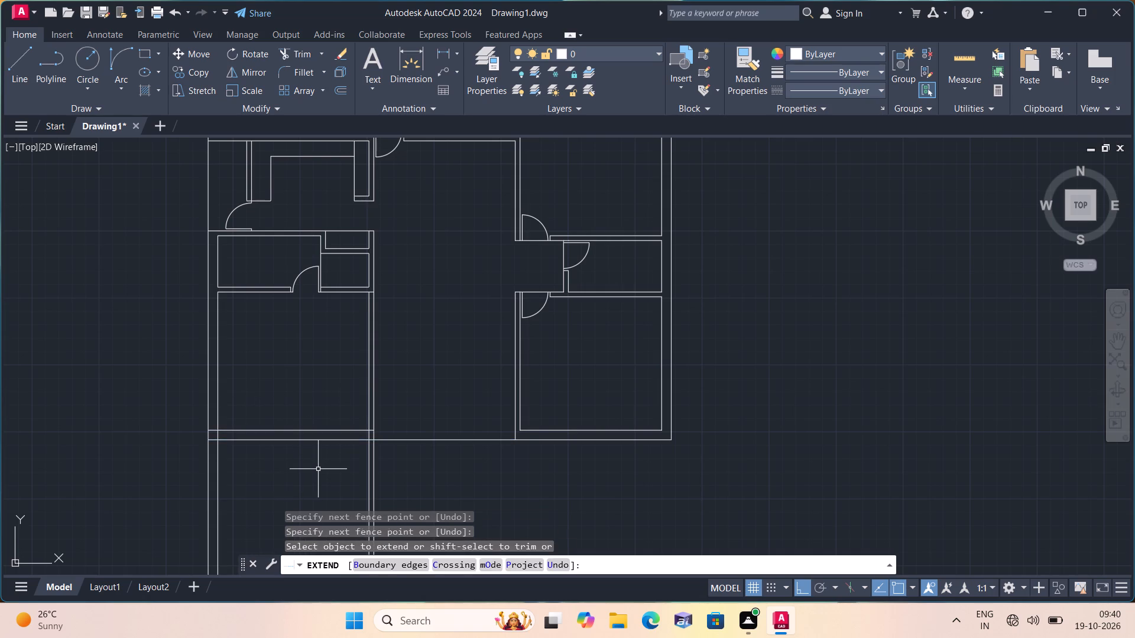
# Trim off the four vertical wall lines of the left room where they run below the bottom wall's outer line.
pyautogui.write('trim')
pyautogui.press('space')
pyautogui.scroll(1, 381, 460)
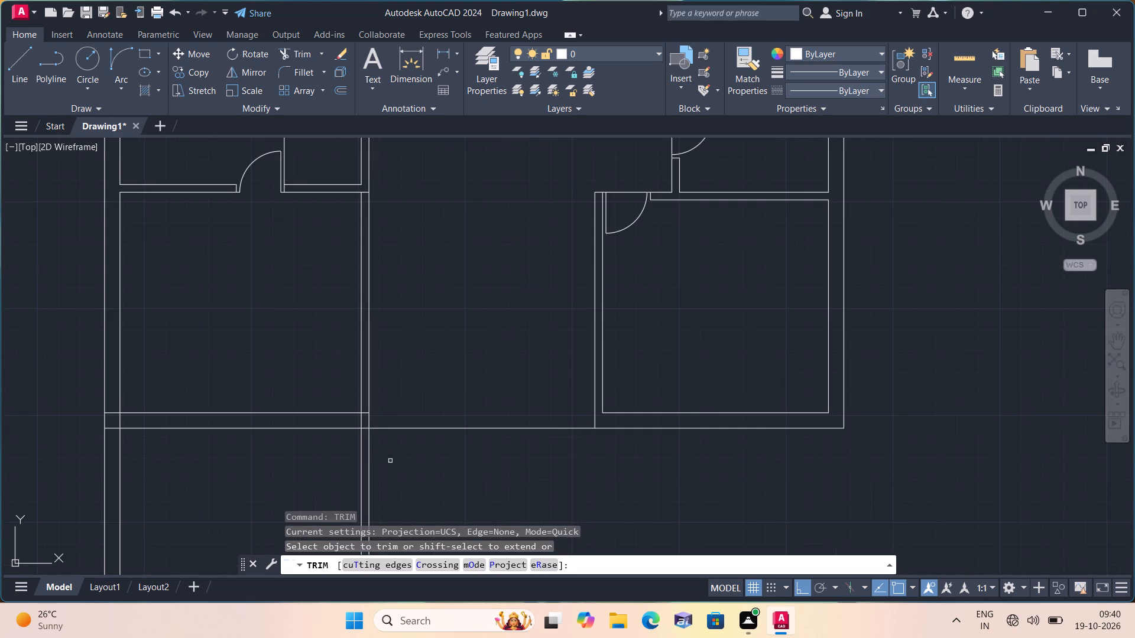
pyautogui.click(421, 461)
pyautogui.click(59, 451)
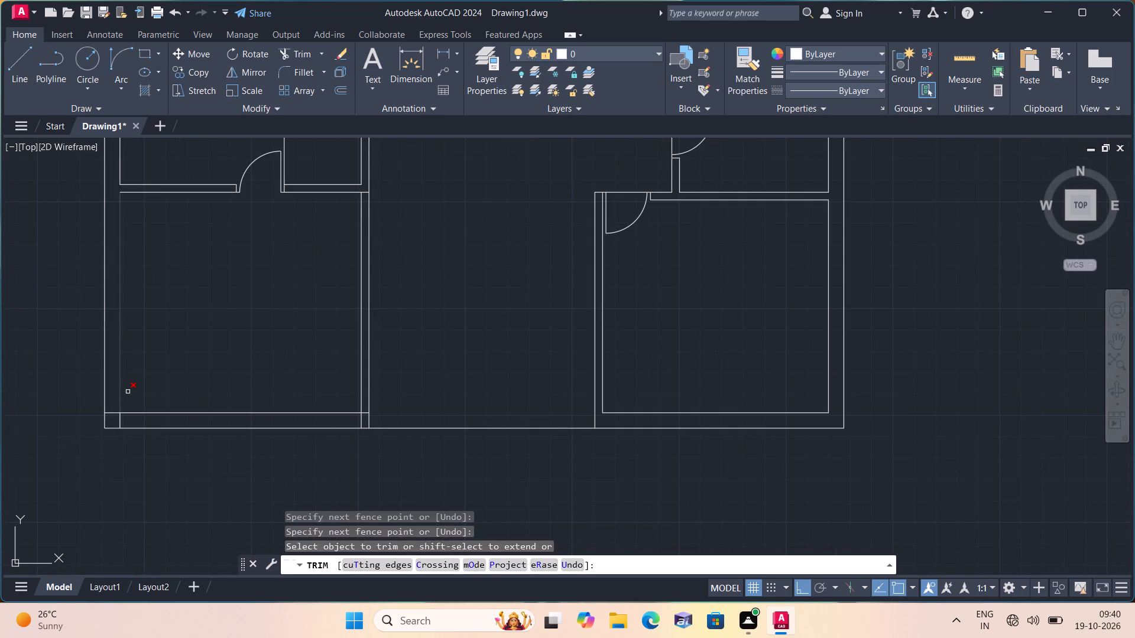
# Trim the overlapping inner wall line ends at the left room's two bottom corners to leave clean inside corners.
pyautogui.scroll(1, 129, 386)
pyautogui.click(104, 424)
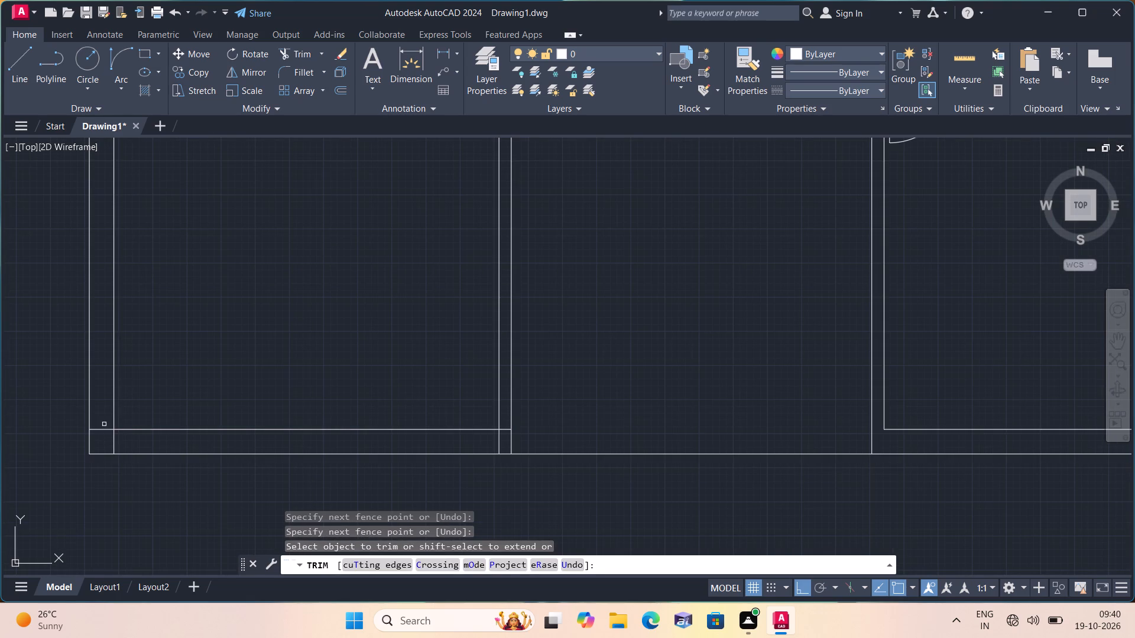
pyautogui.click(115, 443)
pyautogui.scroll(-1, 115, 443)
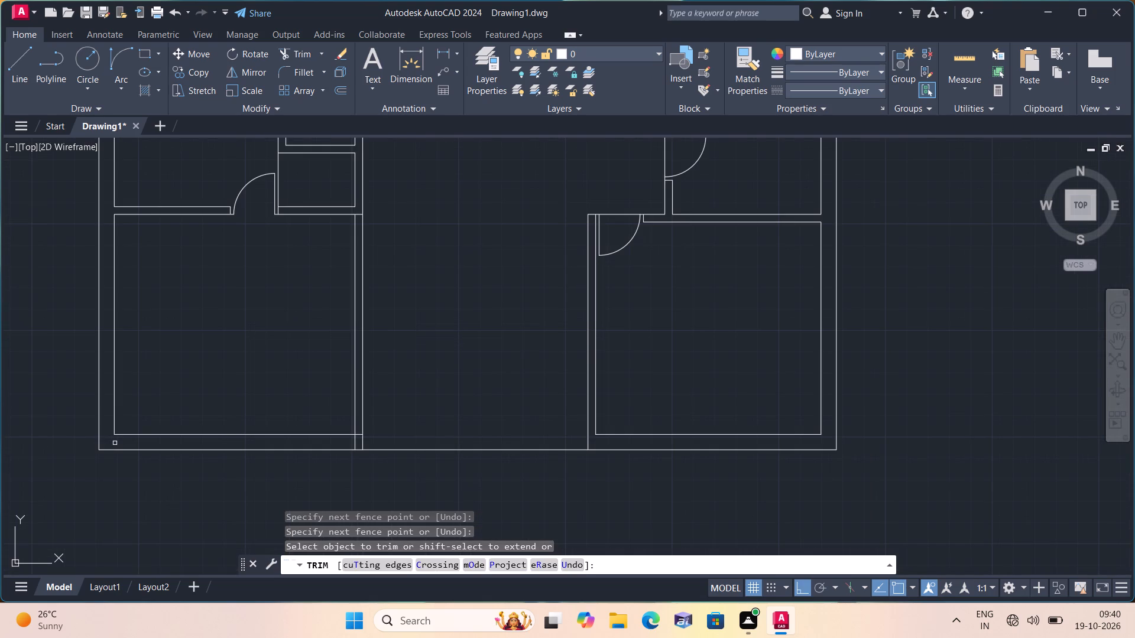
pyautogui.scroll(-1, 115, 443)
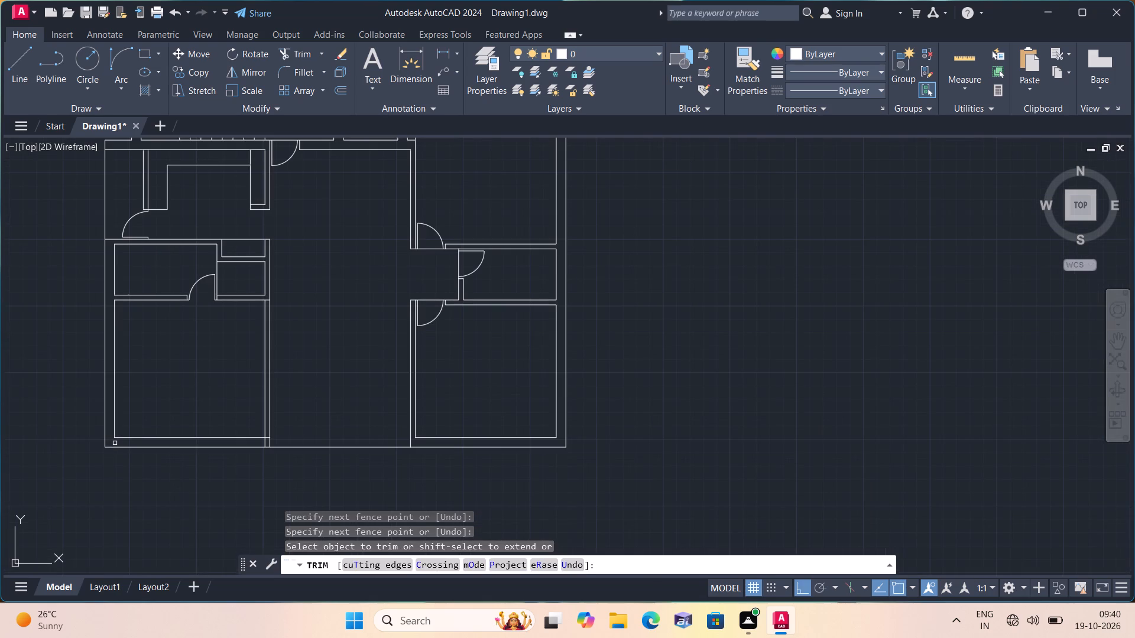
pyautogui.scroll(2, 251, 438)
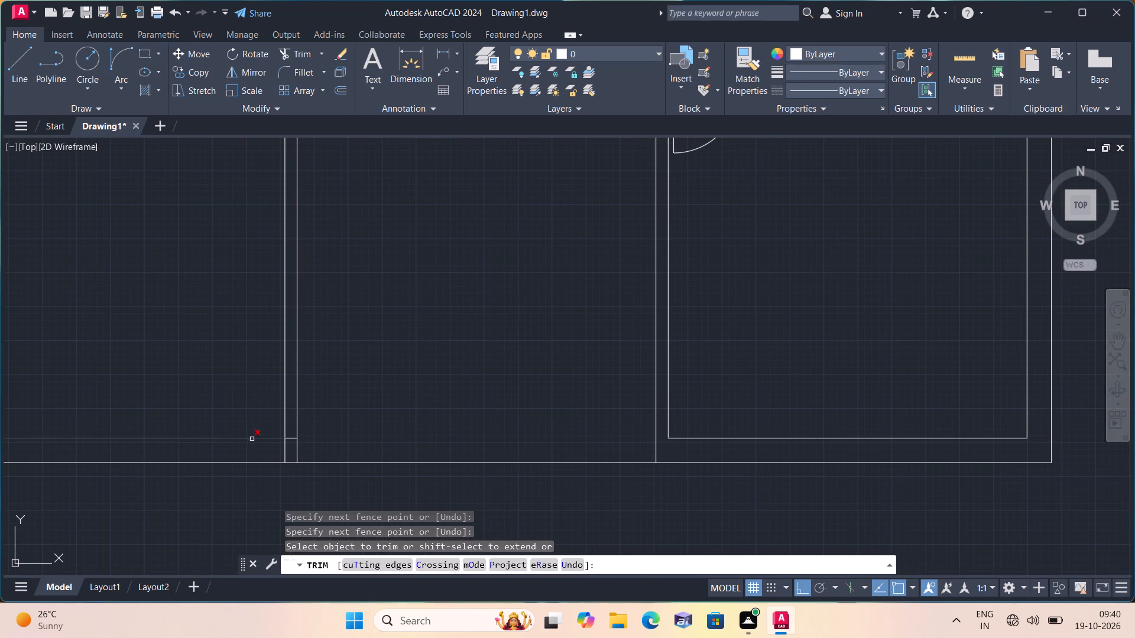
pyautogui.click(281, 447)
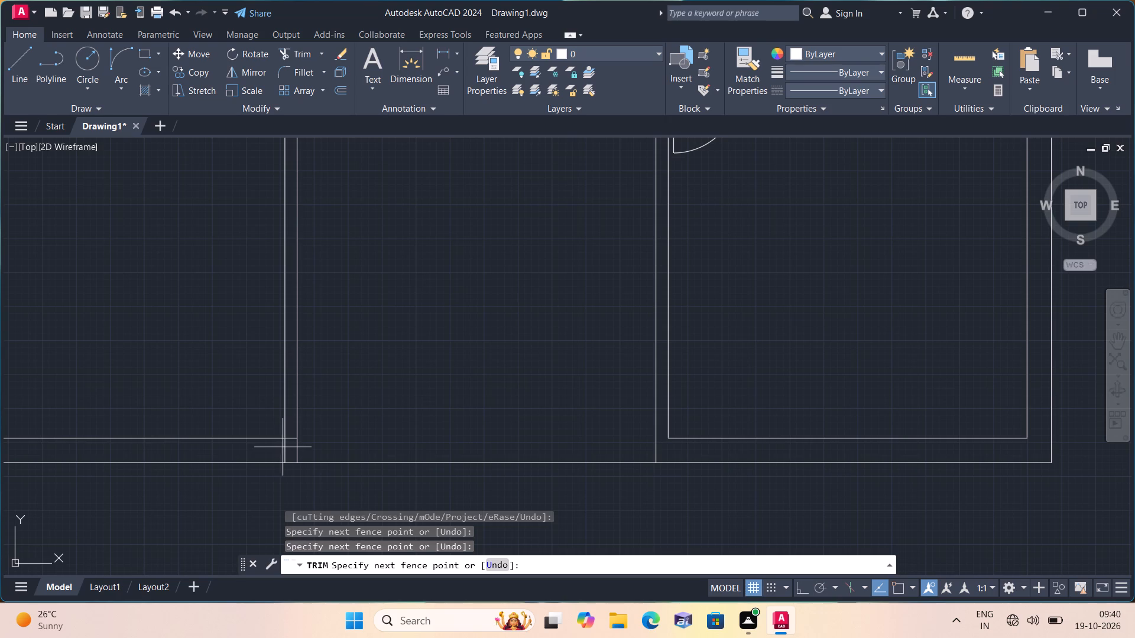
pyautogui.click(288, 438)
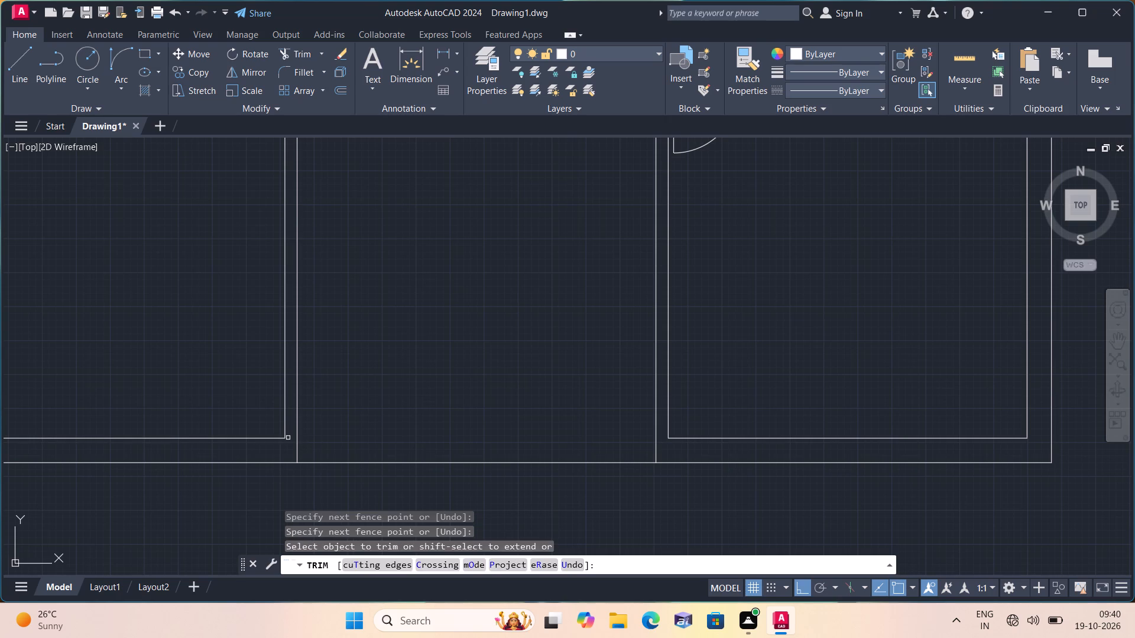
pyautogui.scroll(-3, 288, 438)
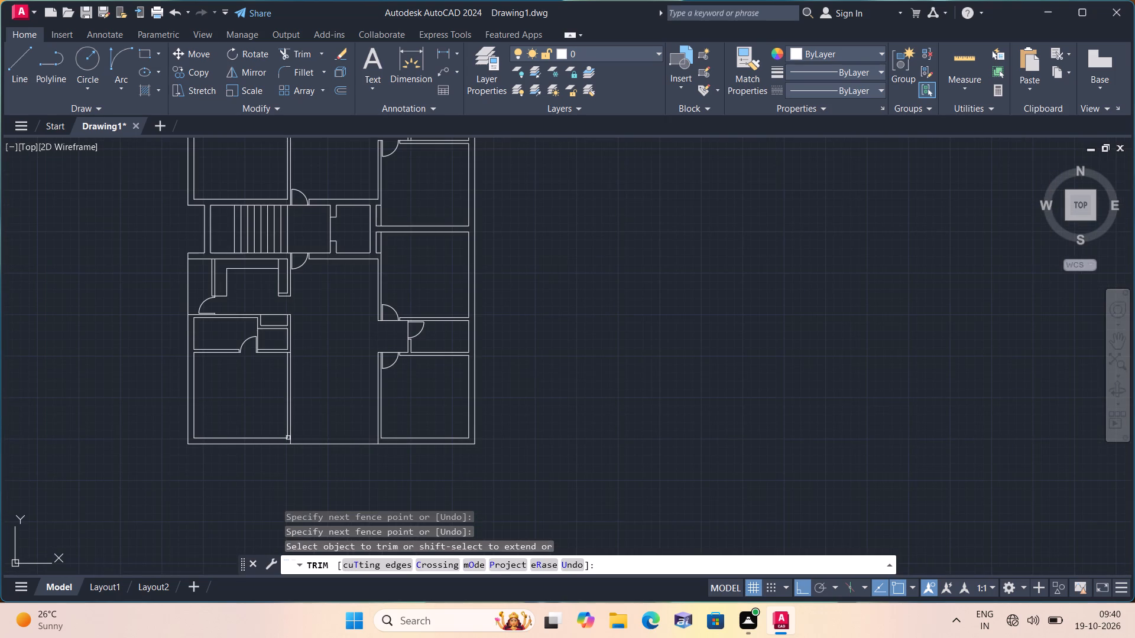
# Mark a door opening on the lower-left room's hall-side wall with 2", 2' and 2" segments down from the top corner, closed by a jamb line.
pyautogui.scroll(1, 302, 402)
pyautogui.scroll(2, 310, 342)
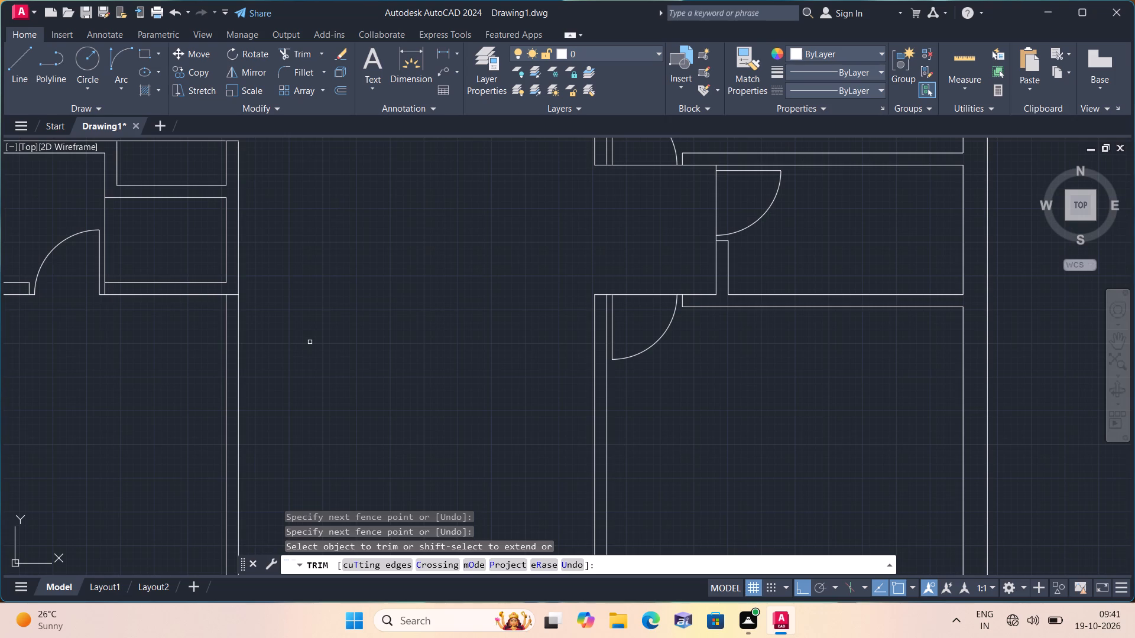
pyautogui.moveTo(303, 336); pyautogui.dragTo(283, 406, button='middle')
pyautogui.press('space')
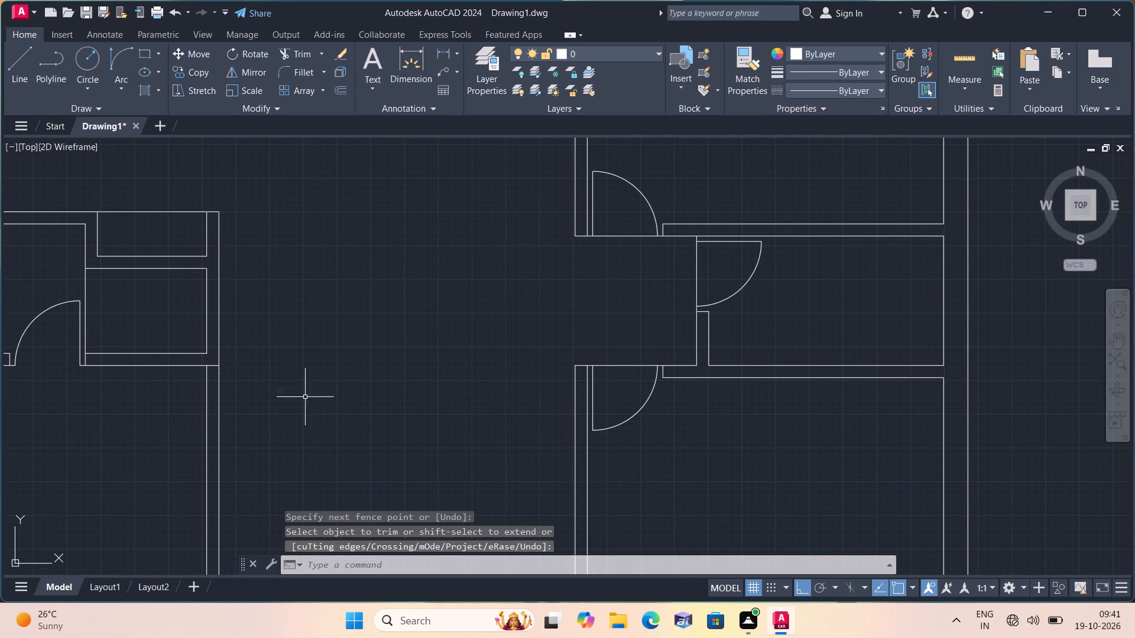
pyautogui.press('l')
pyautogui.press('space')
pyautogui.moveTo(325, 362); pyautogui.dragTo(381, 307, button='middle')
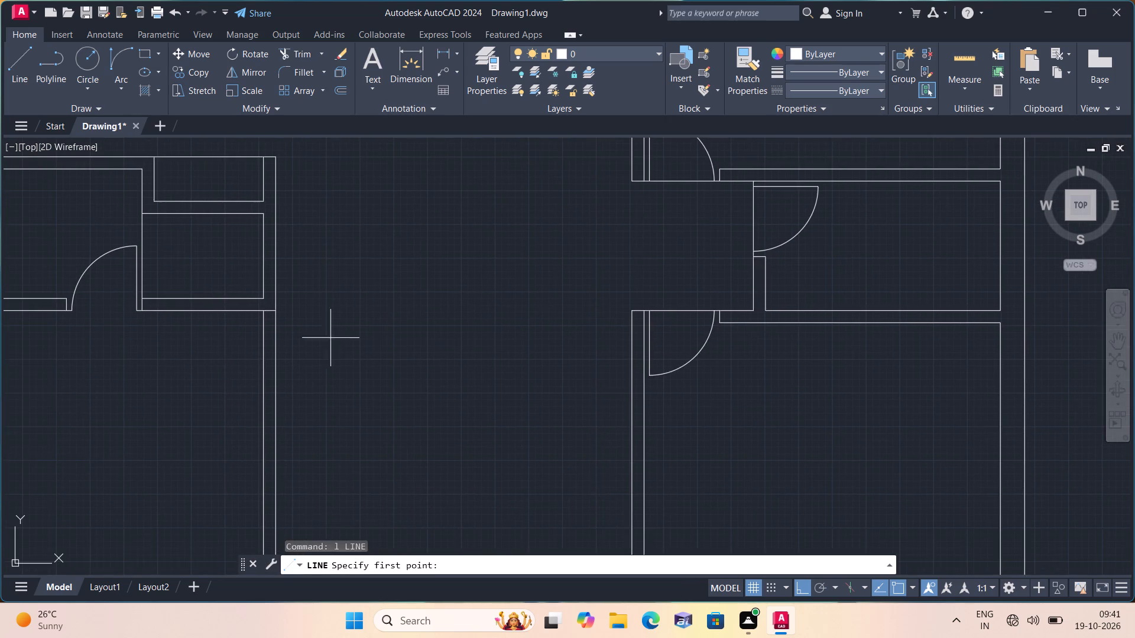
pyautogui.scroll(2, 279, 336)
pyautogui.click(265, 271)
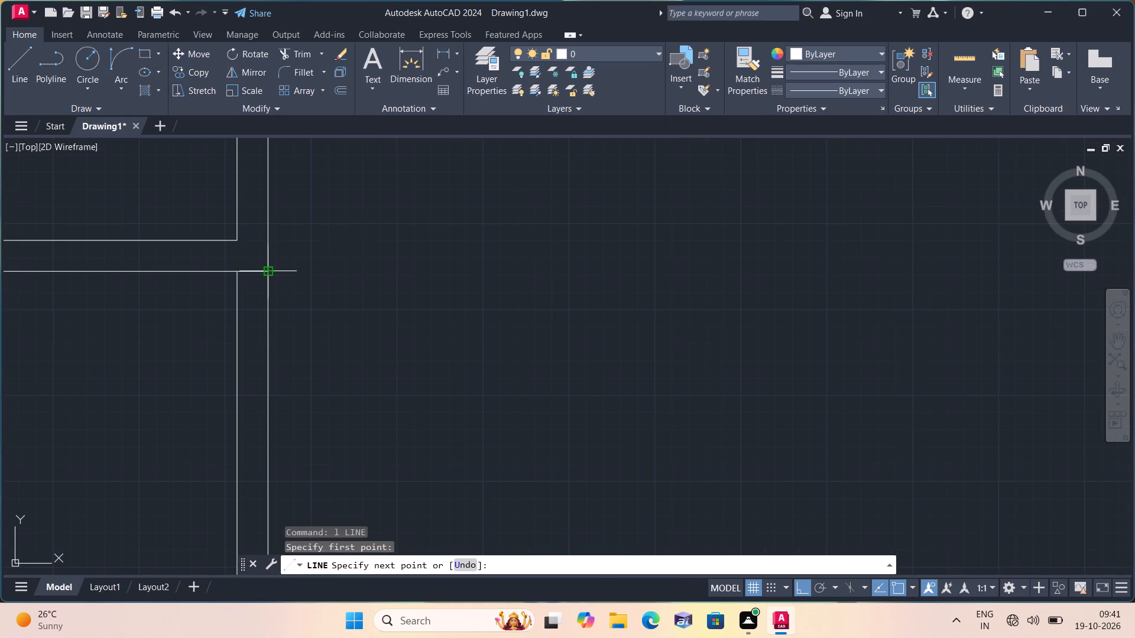
pyautogui.press('2')
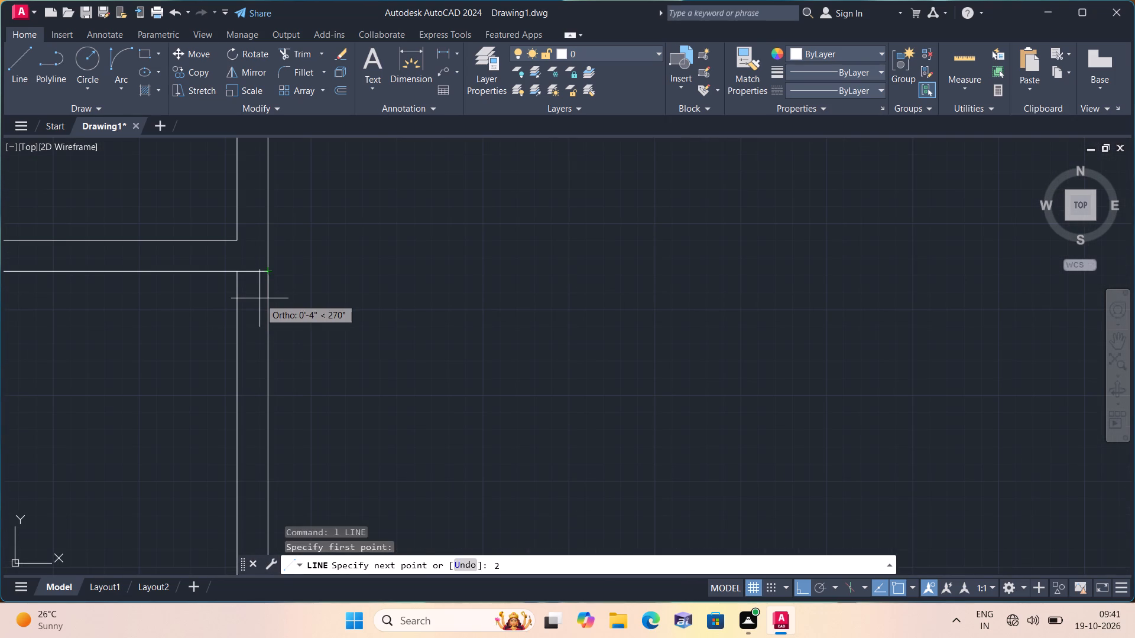
pyautogui.hotkey('shift', '"')
pyautogui.press('space')
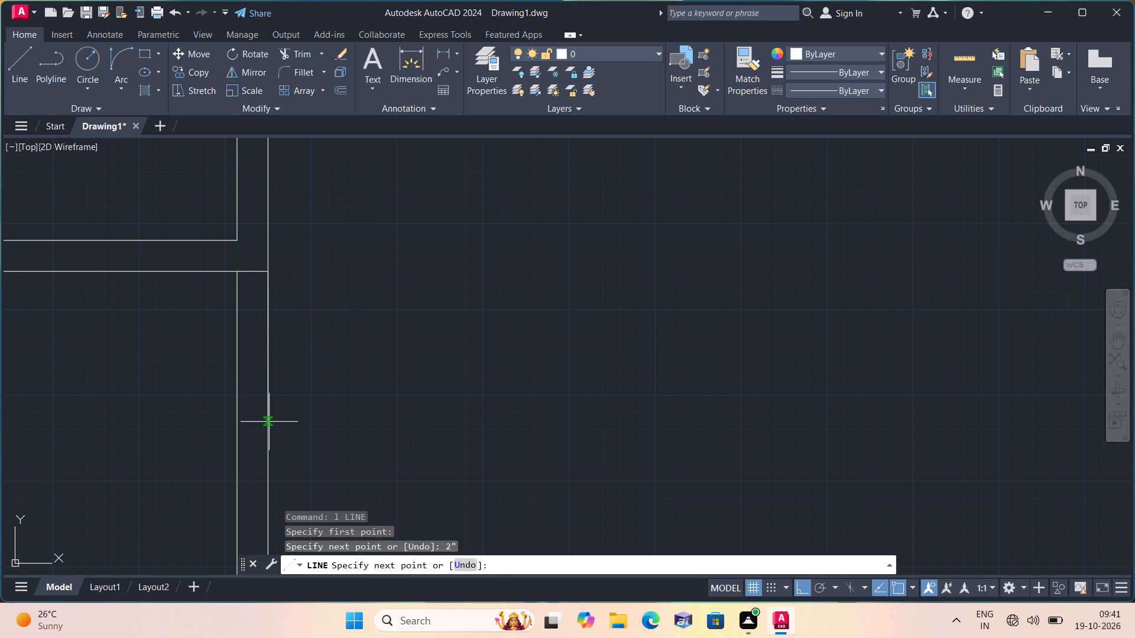
pyautogui.press('2')
pyautogui.press("'")
pyautogui.press('space')
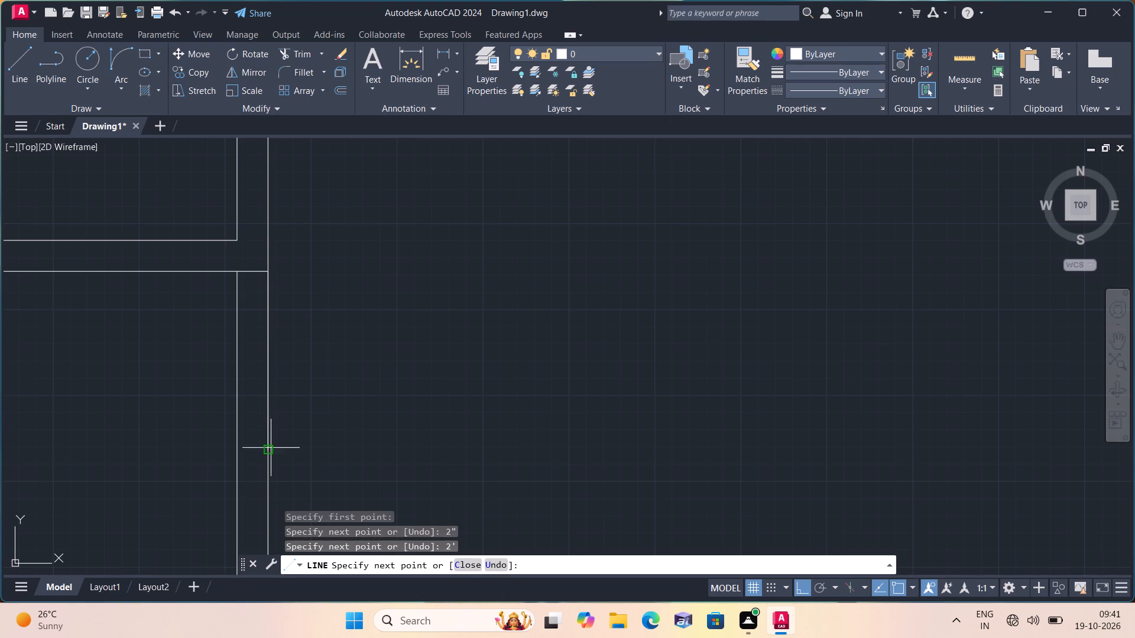
pyautogui.press('2')
pyautogui.hotkey('shift', '"')
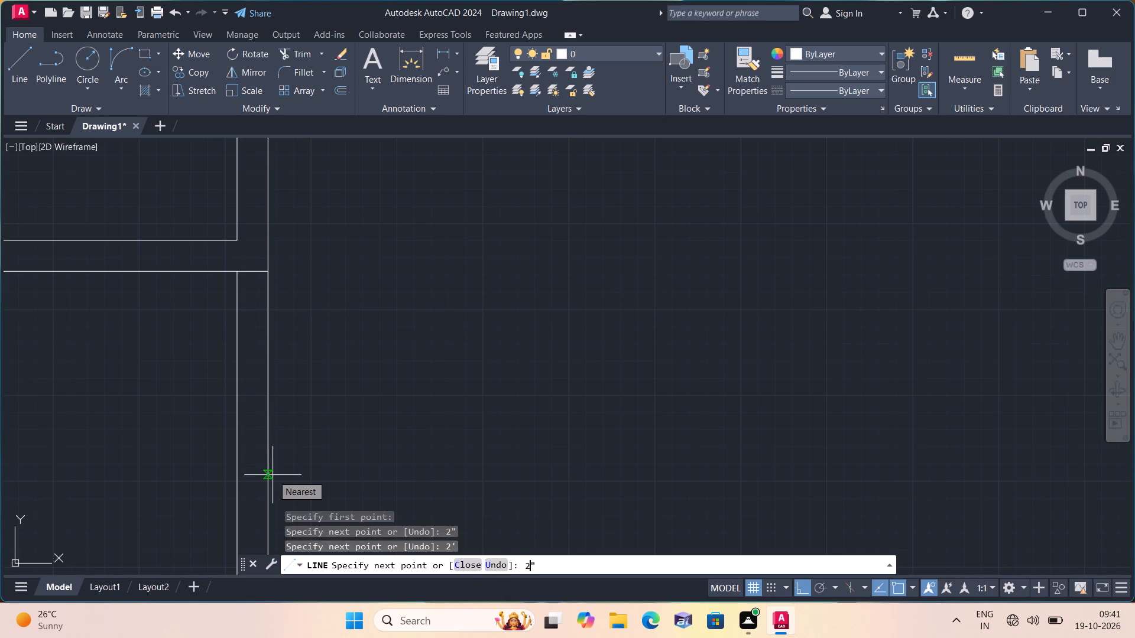
pyautogui.press('space')
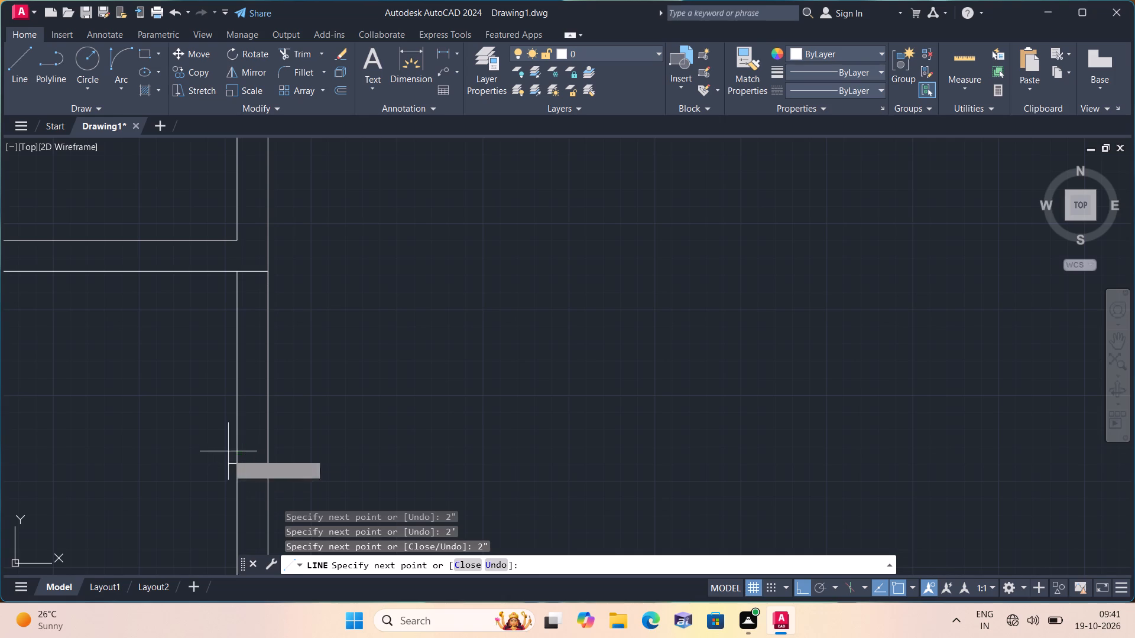
pyautogui.click(237, 460)
pyautogui.press('space')
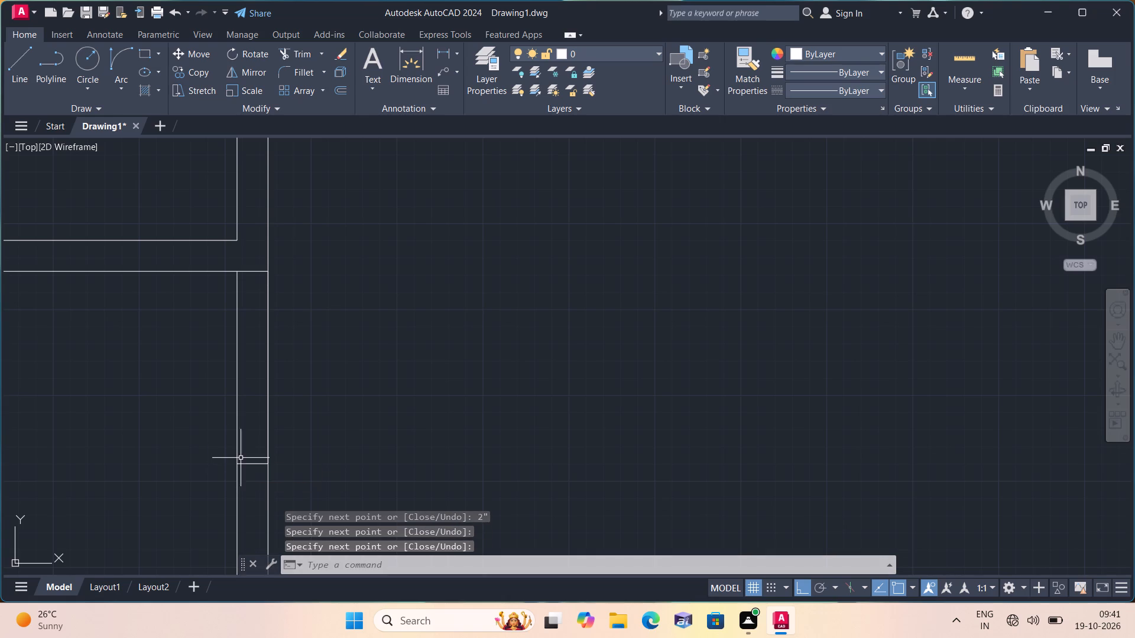
# Draw a 2' horizontal door leaf line into the lower-left room from the point 2" below the wall corner.
pyautogui.press('space')
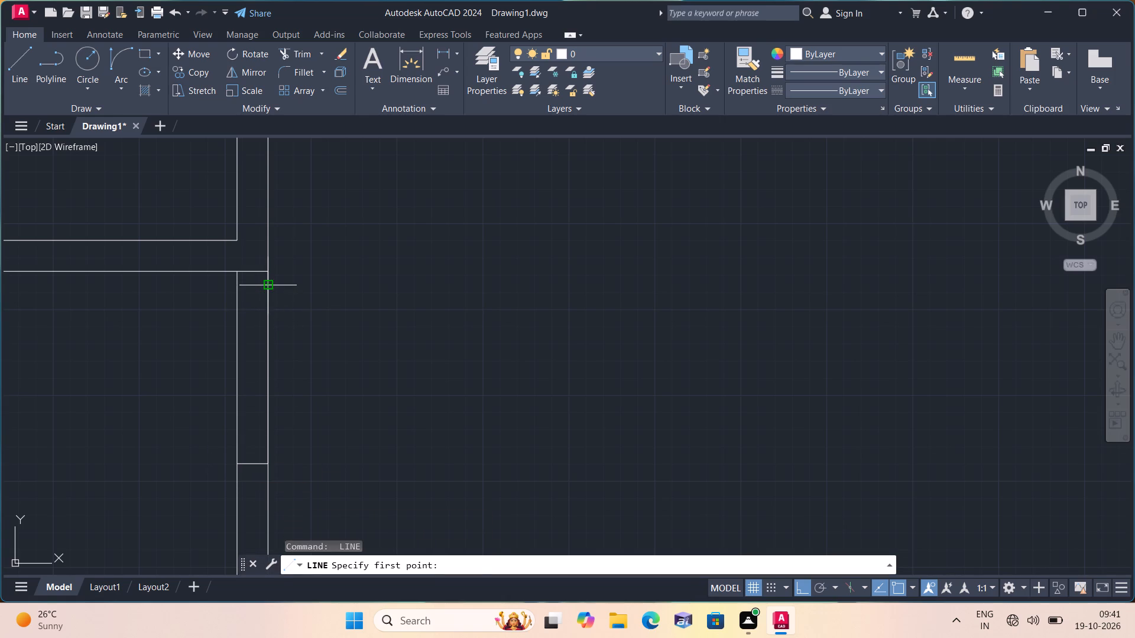
pyautogui.click(268, 287)
pyautogui.write("2'")
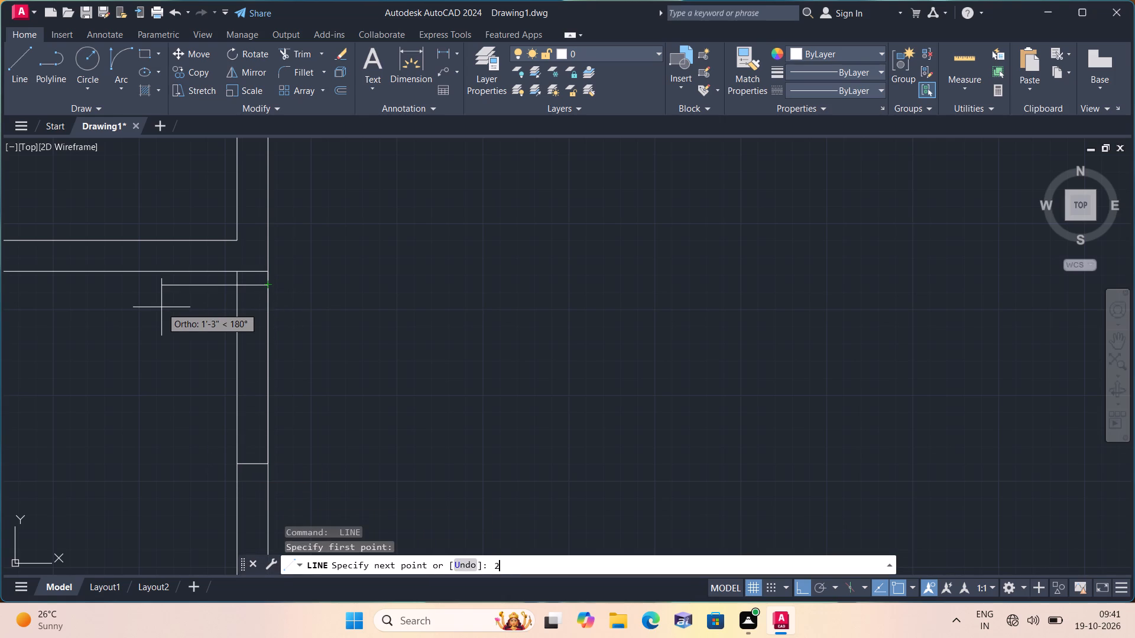
pyautogui.press('space')
pyautogui.press('Escape')
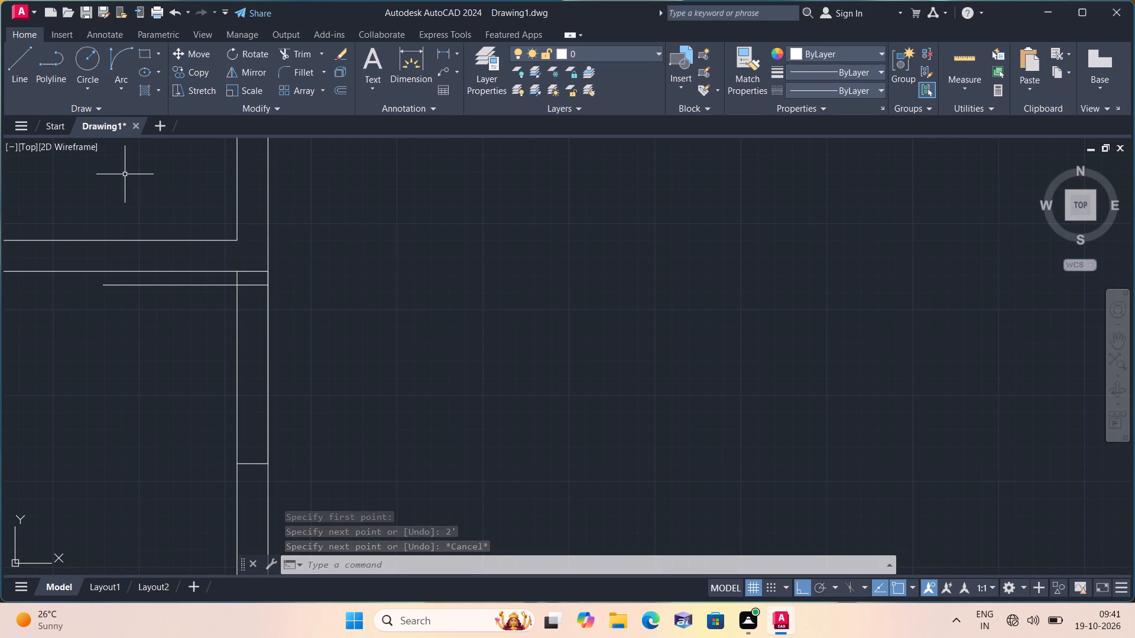
# Draw the door swing with a Start, End, Direction arc from the leaf's free end to the opening's lower 2' point.
pyautogui.click(115, 89)
pyautogui.click(154, 264)
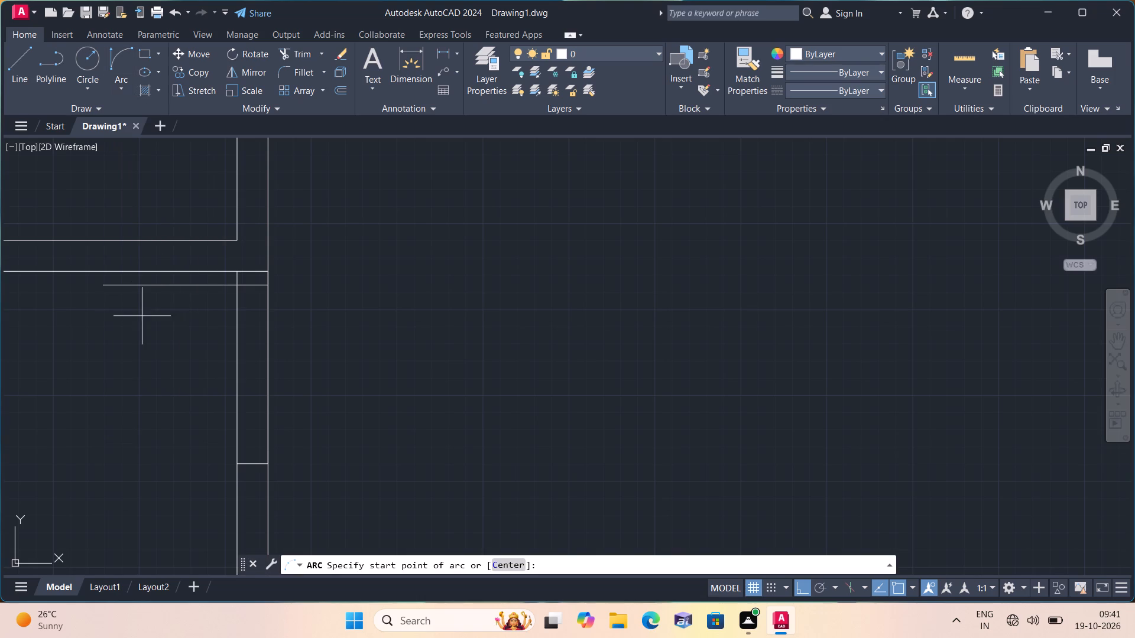
pyautogui.click(101, 284)
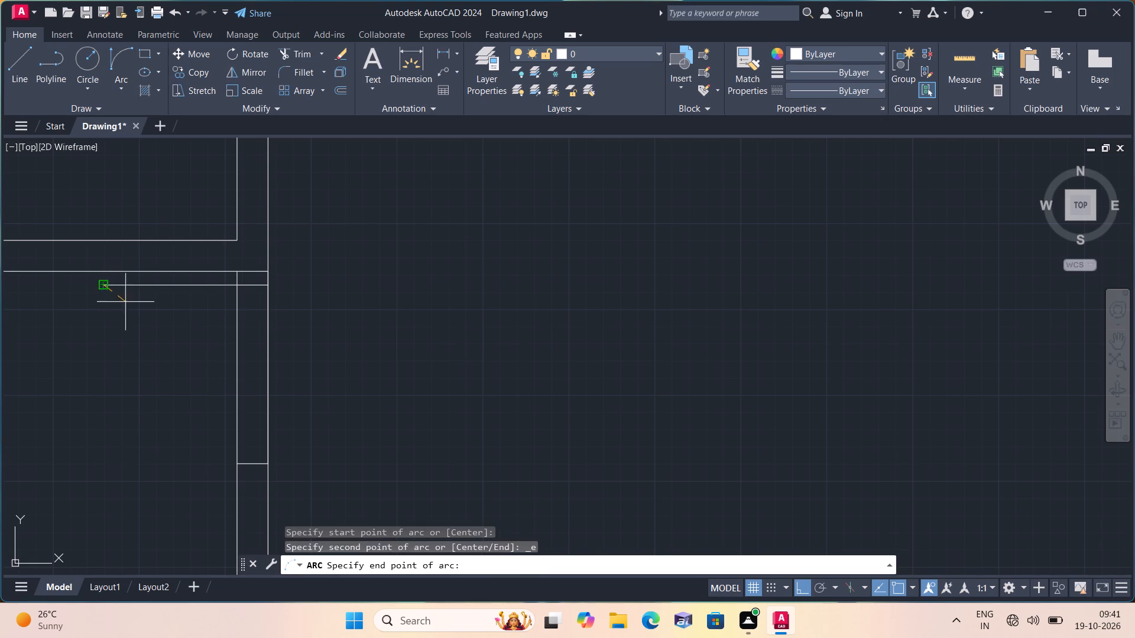
pyautogui.click(267, 451)
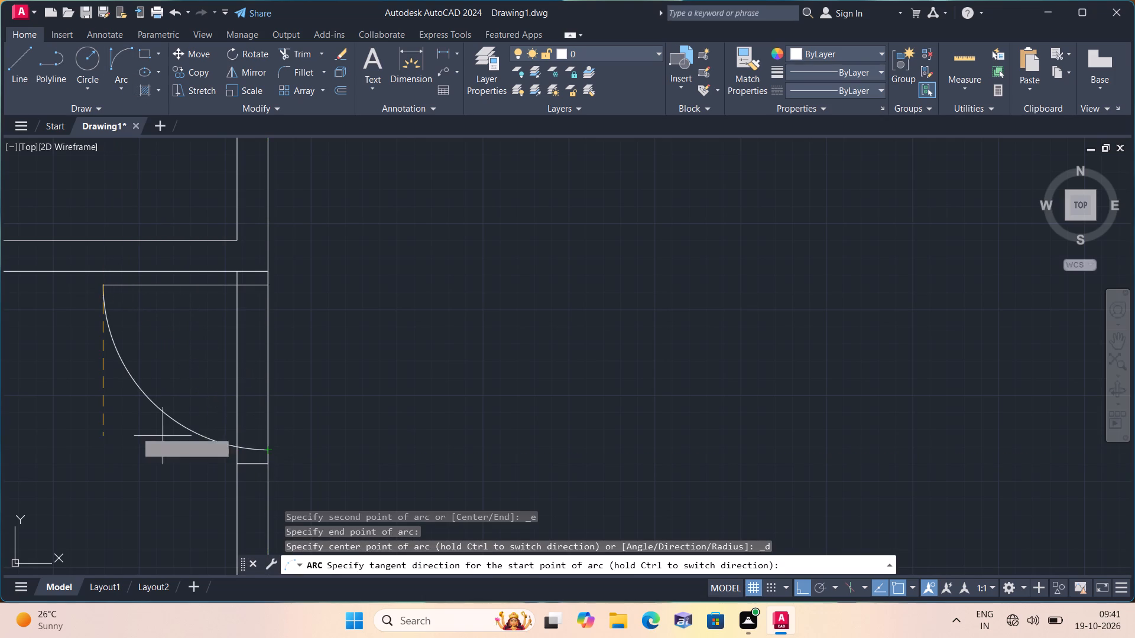
pyautogui.click(115, 428)
# Trim both wall lines across the new door opening between the leaf and the end of the swing arc.
pyautogui.scroll(-1, 119, 419)
pyautogui.press('t')
pyautogui.write('rim')
pyautogui.press('space')
pyautogui.click(176, 390)
pyautogui.click(301, 382)
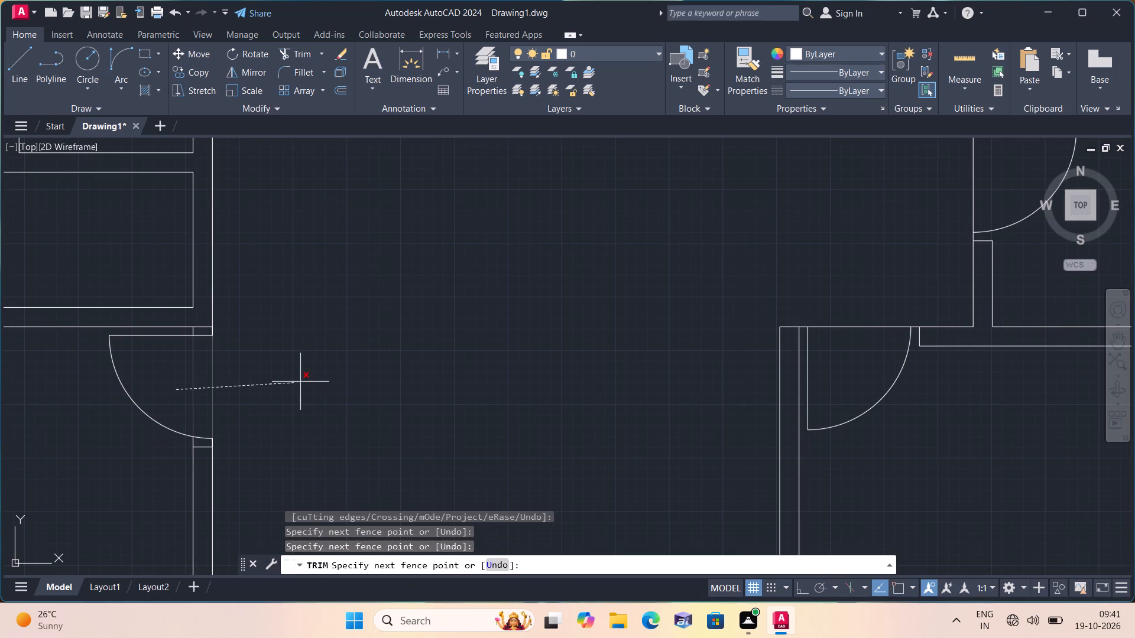
# Trim the leftover inner wall line stubs inside the 2" margins above and below the new door opening.
pyautogui.scroll(3, 198, 333)
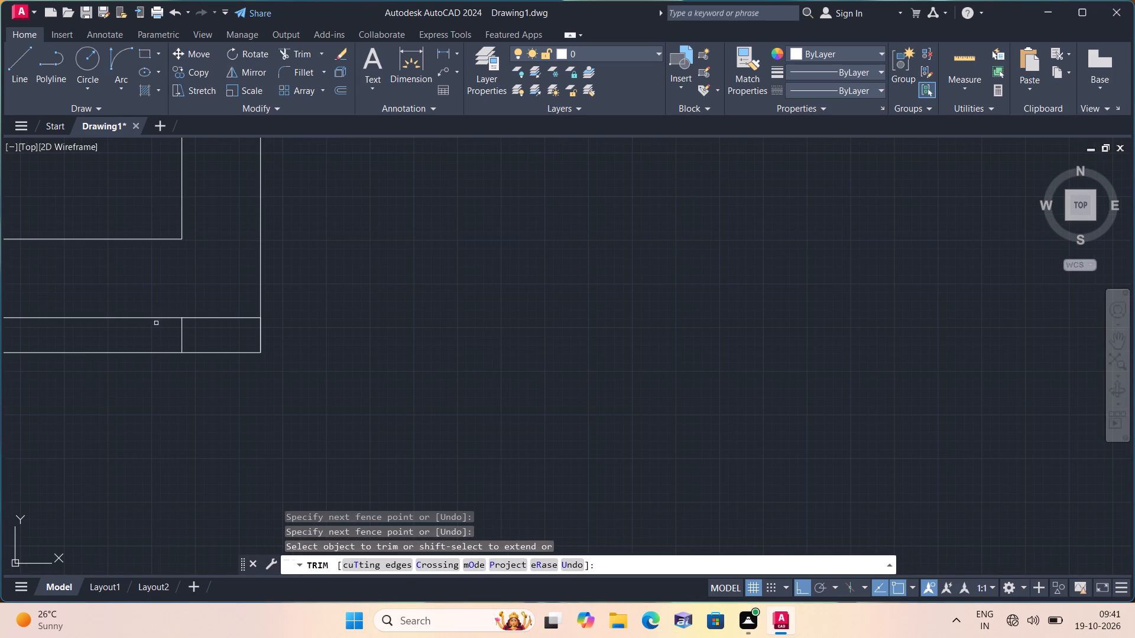
pyautogui.click(160, 331)
pyautogui.click(199, 337)
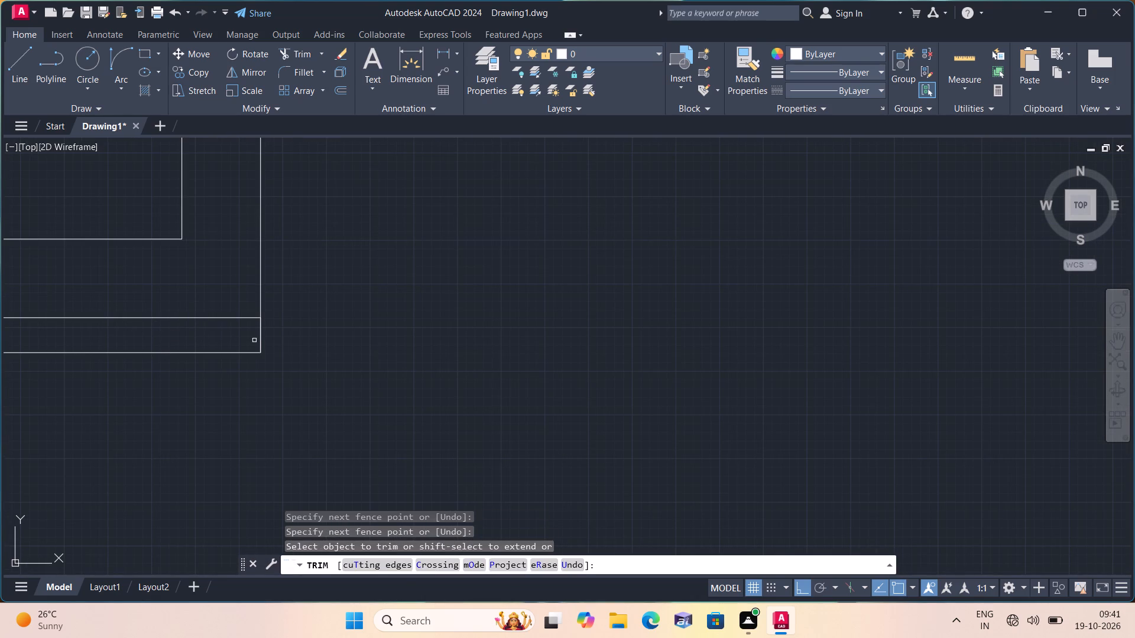
pyautogui.click(261, 349)
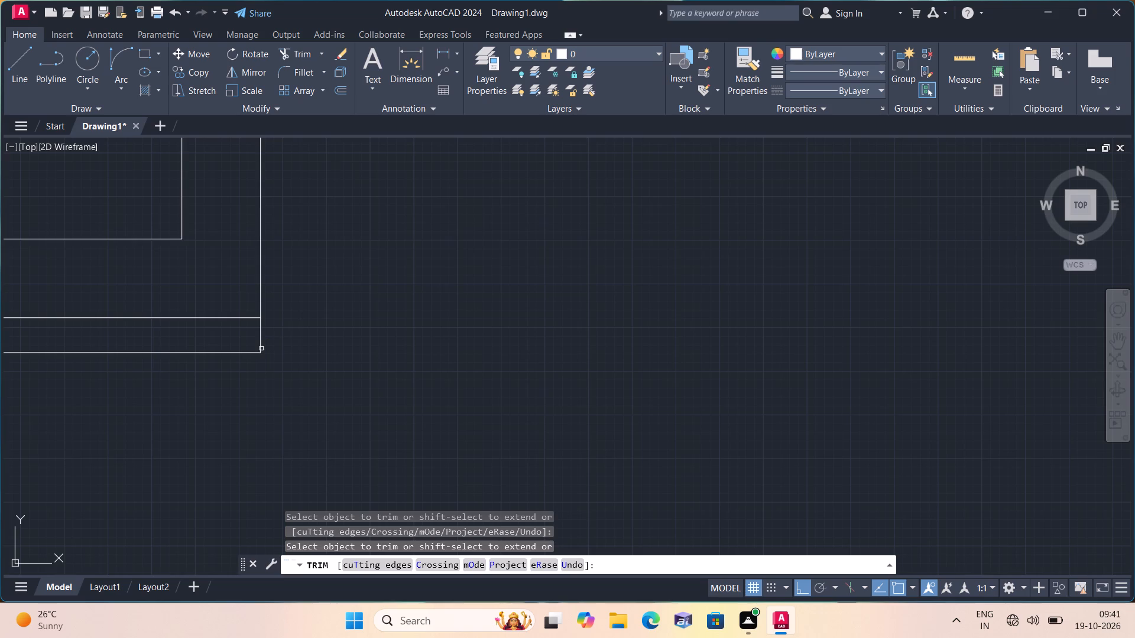
pyautogui.scroll(-4, 282, 304)
pyautogui.scroll(3, 262, 430)
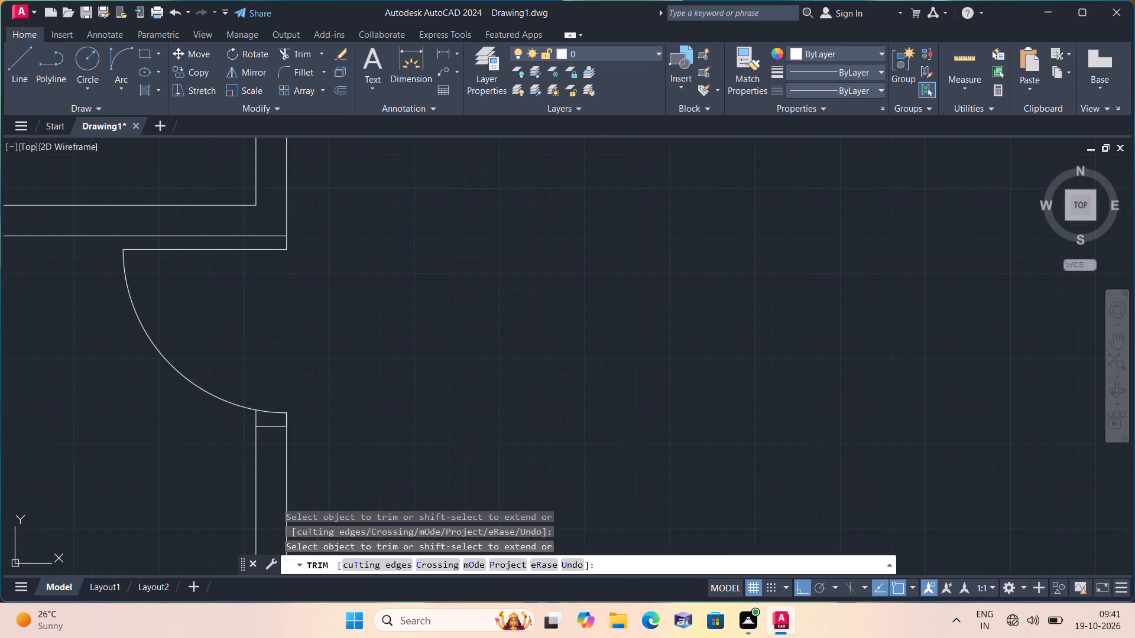
pyautogui.click(252, 403)
pyautogui.click(226, 390)
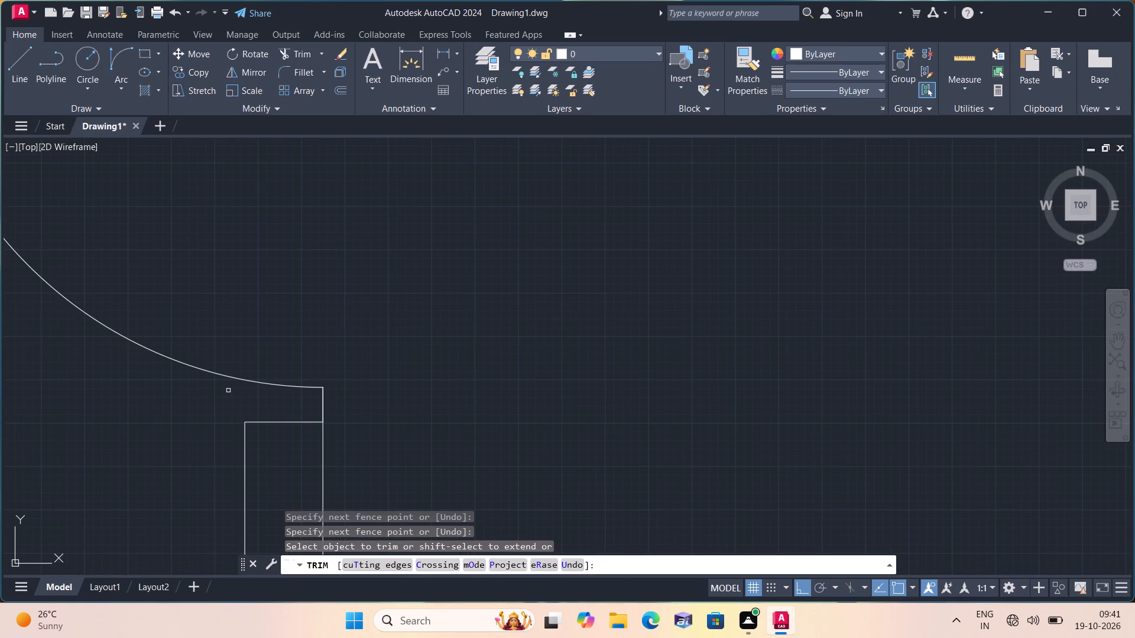
pyautogui.click(322, 414)
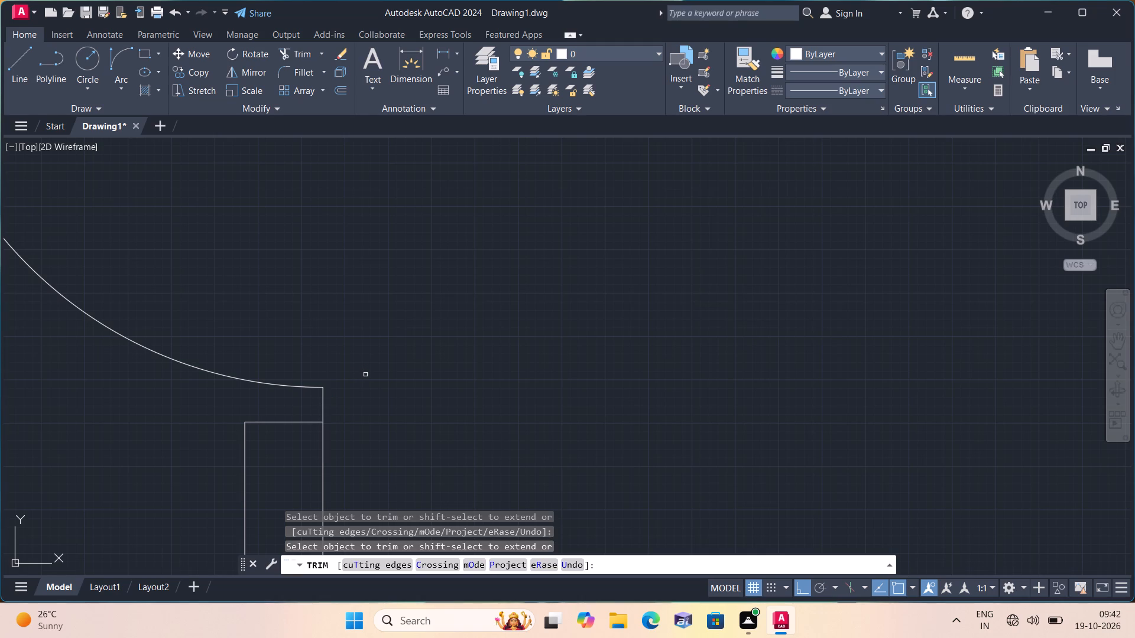
pyautogui.press('Escape')
# Offset the top wall line of the central hall below the stairs 20'4.5" downward.
pyautogui.scroll(-4, 432, 441)
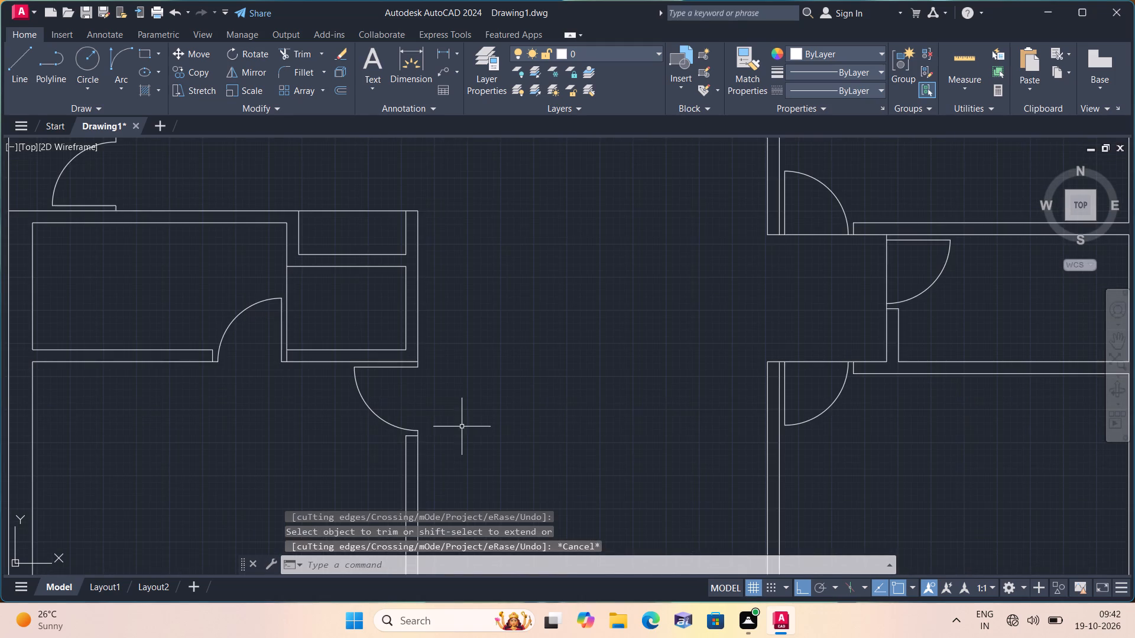
pyautogui.scroll(-1, 456, 483)
pyautogui.moveTo(491, 423); pyautogui.dragTo(406, 388, button='middle')
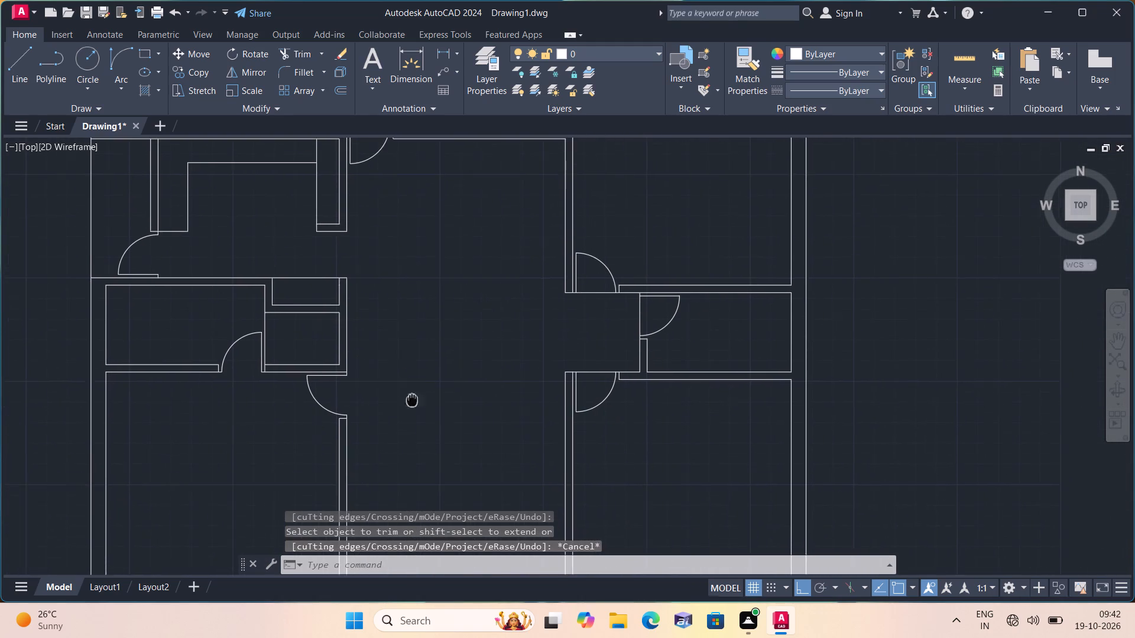
pyautogui.scroll(-1, 431, 409)
pyautogui.press('o')
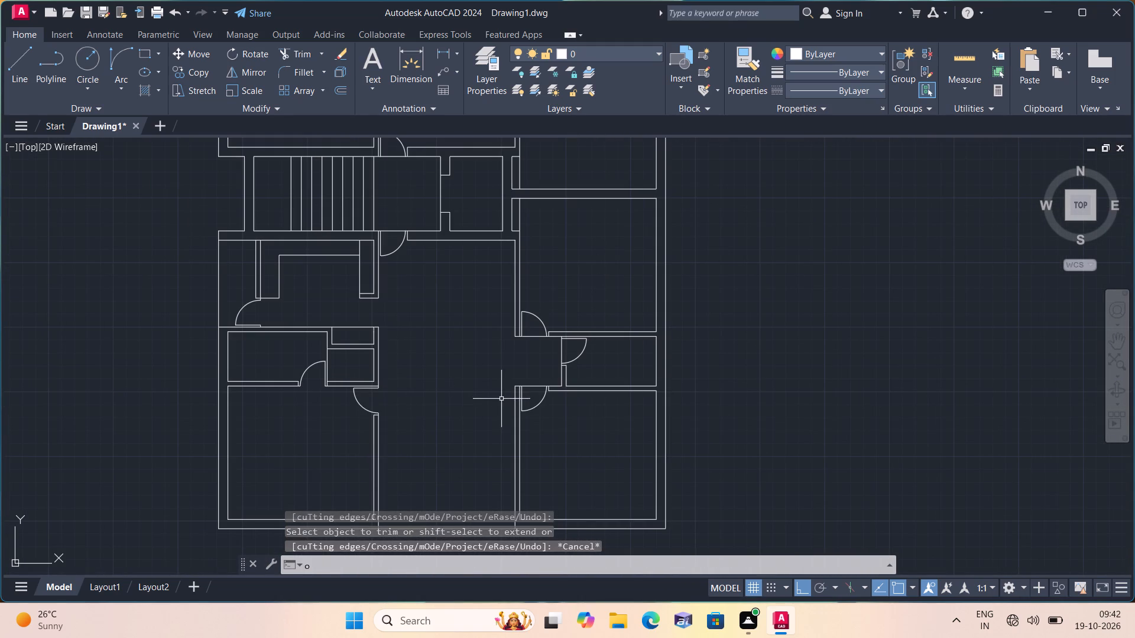
pyautogui.write('ff')
pyautogui.press('space')
pyautogui.scroll(-1, 504, 414)
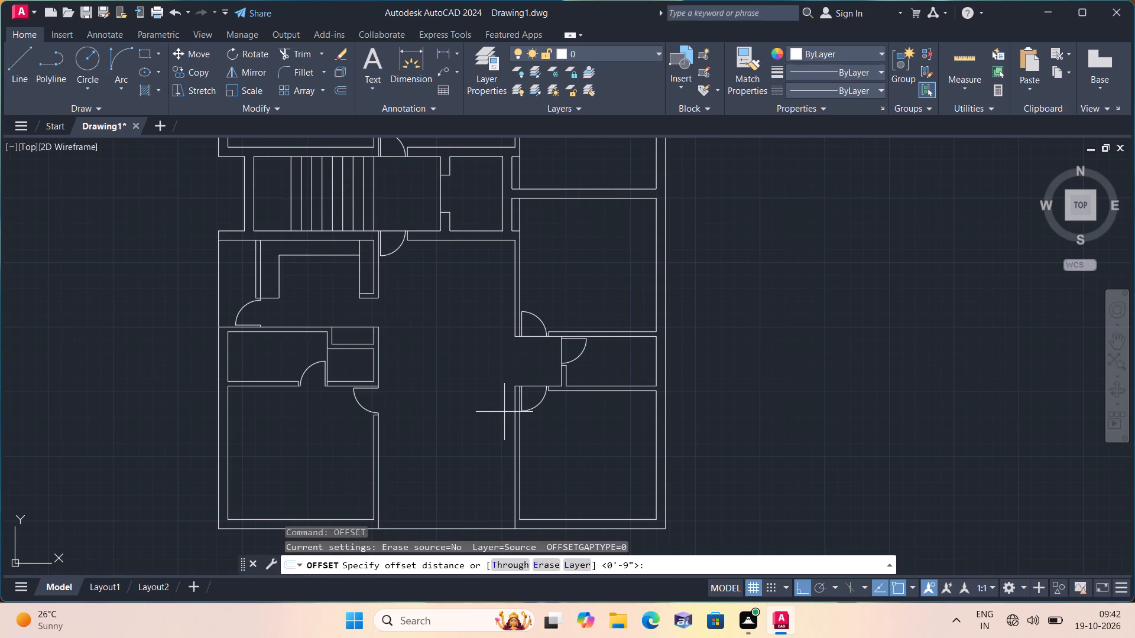
pyautogui.scroll(-1, 505, 412)
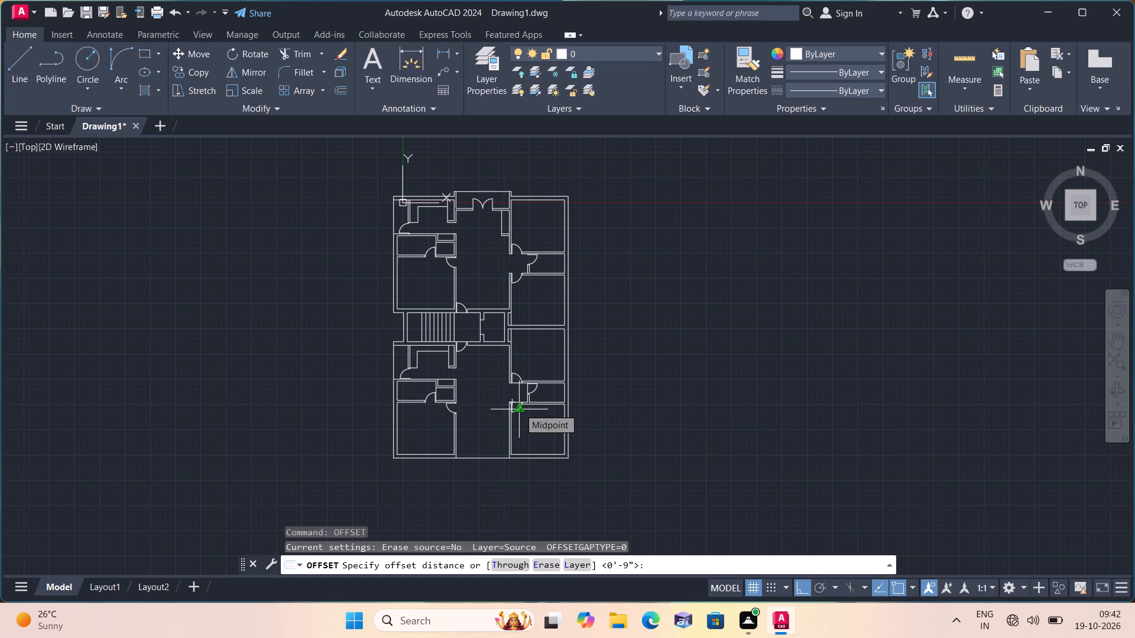
pyautogui.scroll(-1, 519, 408)
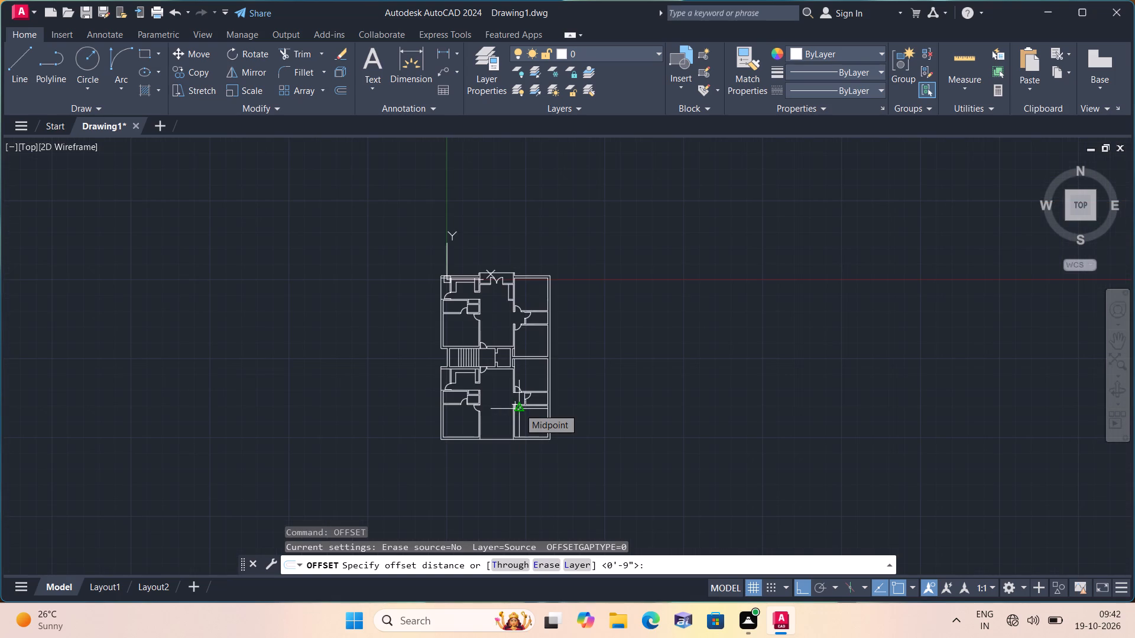
pyautogui.scroll(1, 519, 408)
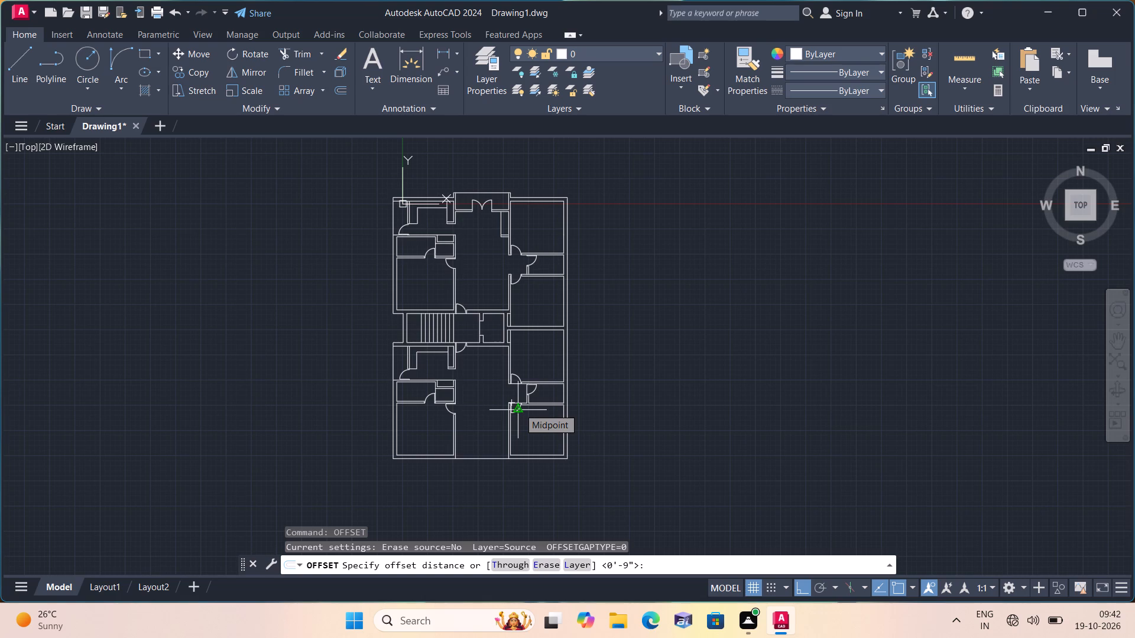
pyautogui.scroll(-1, 520, 404)
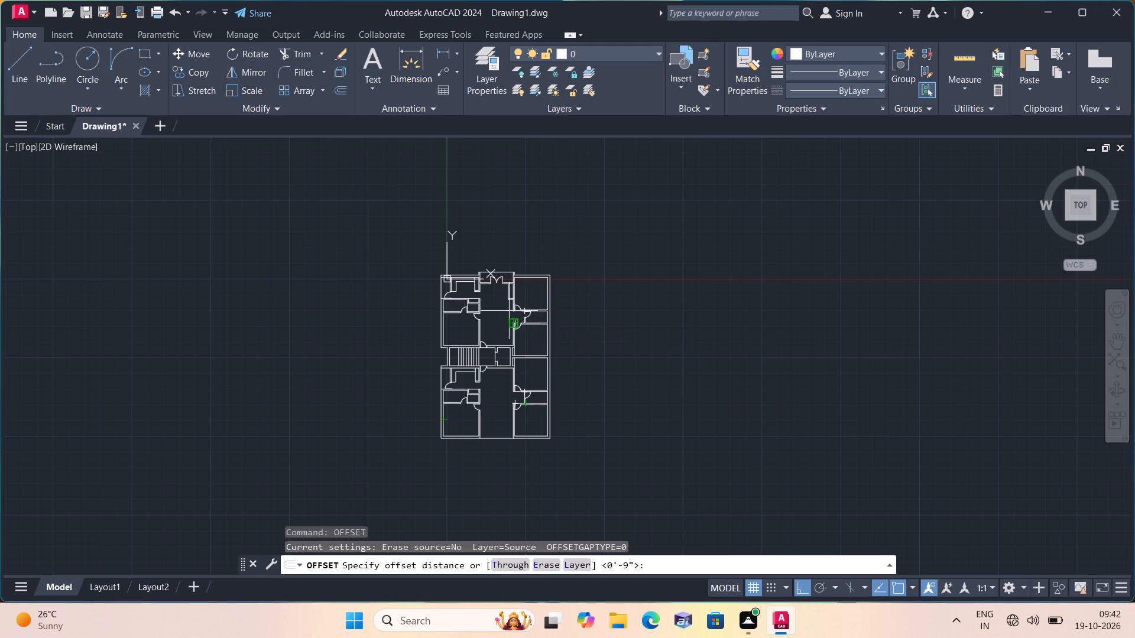
pyautogui.scroll(1, 505, 298)
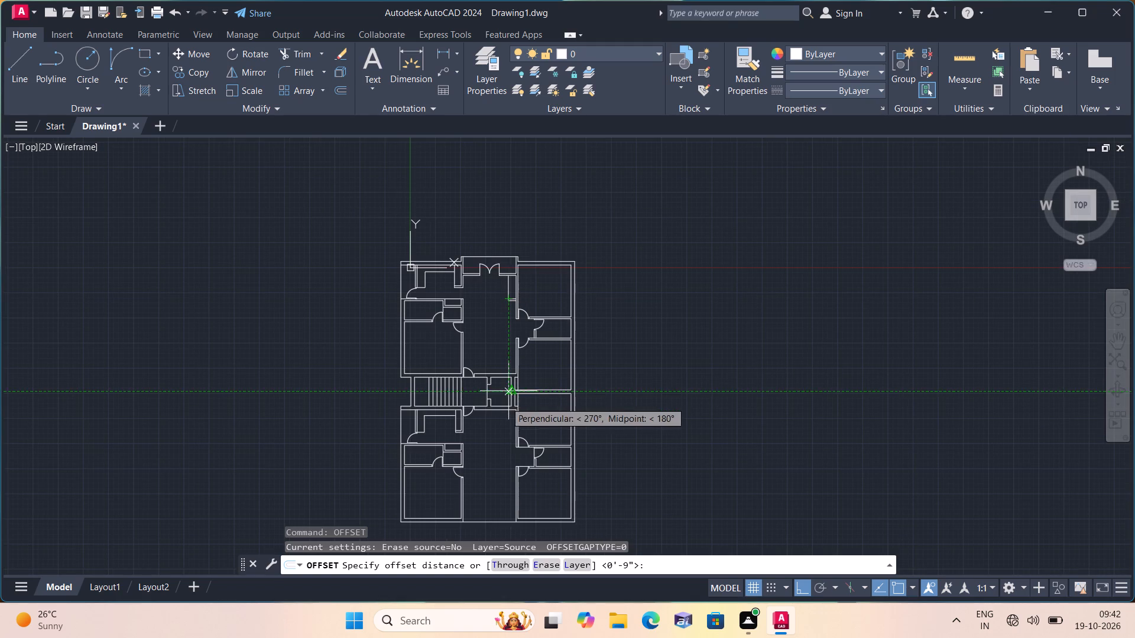
pyautogui.scroll(1, 499, 409)
pyautogui.moveTo(498, 407); pyautogui.dragTo(482, 282, button='middle')
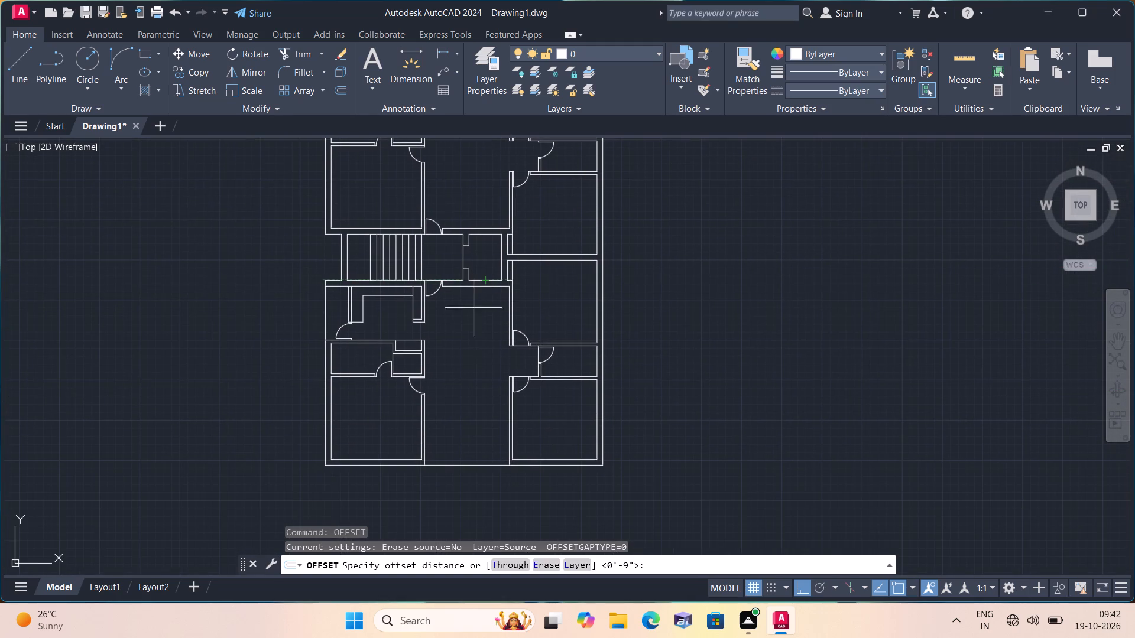
pyautogui.scroll(1, 474, 338)
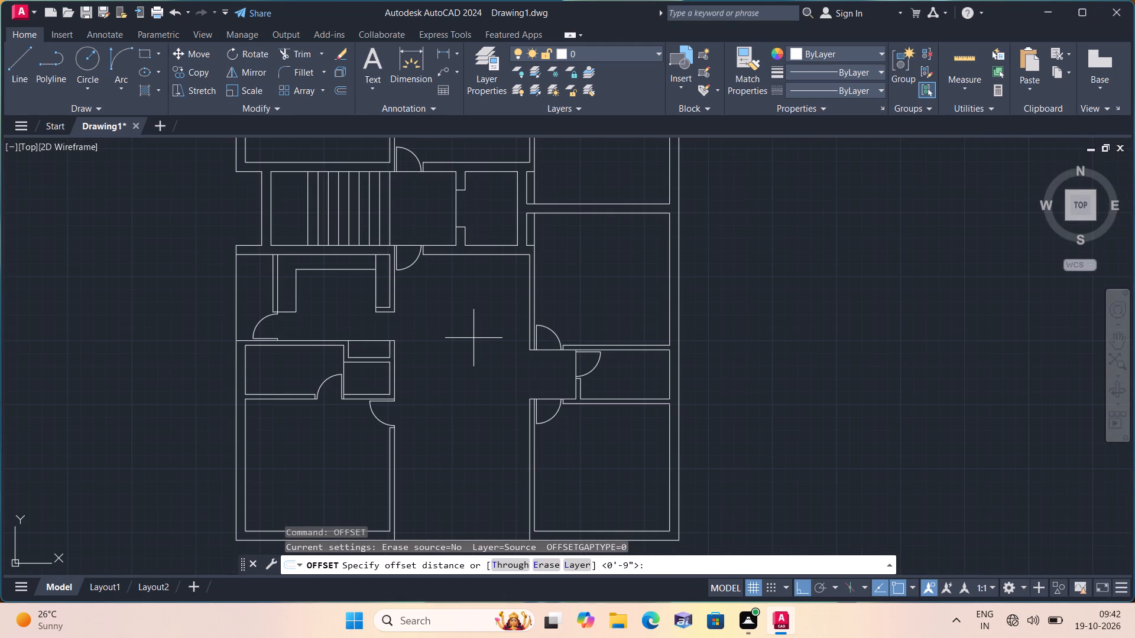
pyautogui.press('2')
pyautogui.write('0\'4.5"')
pyautogui.press('space')
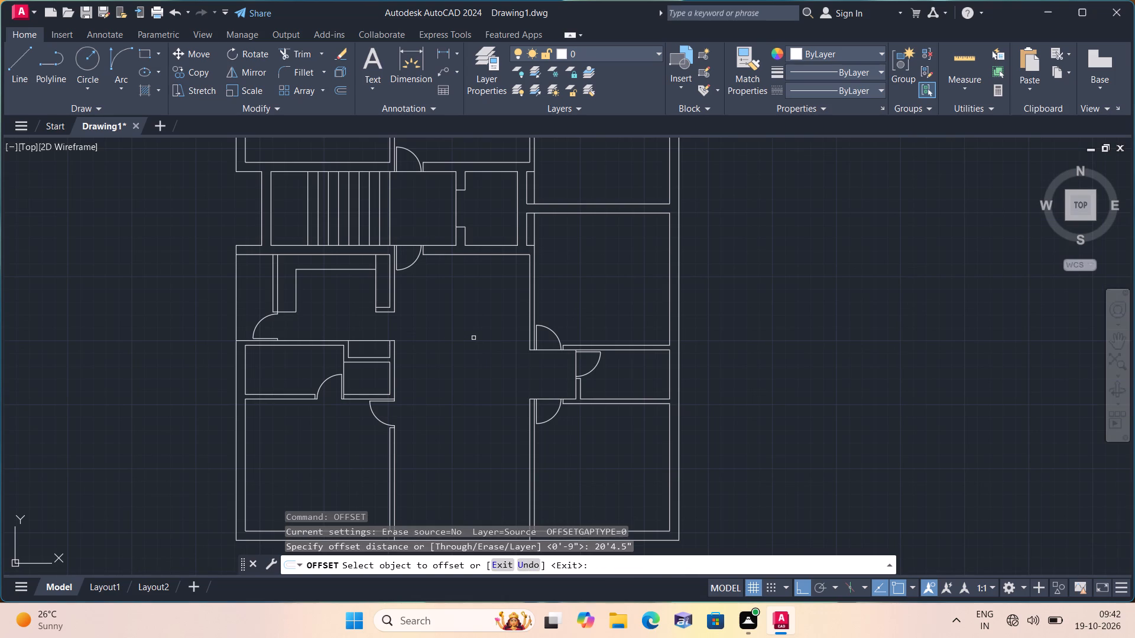
pyautogui.scroll(-1, 457, 359)
pyautogui.moveTo(465, 347); pyautogui.dragTo(468, 242, button='middle')
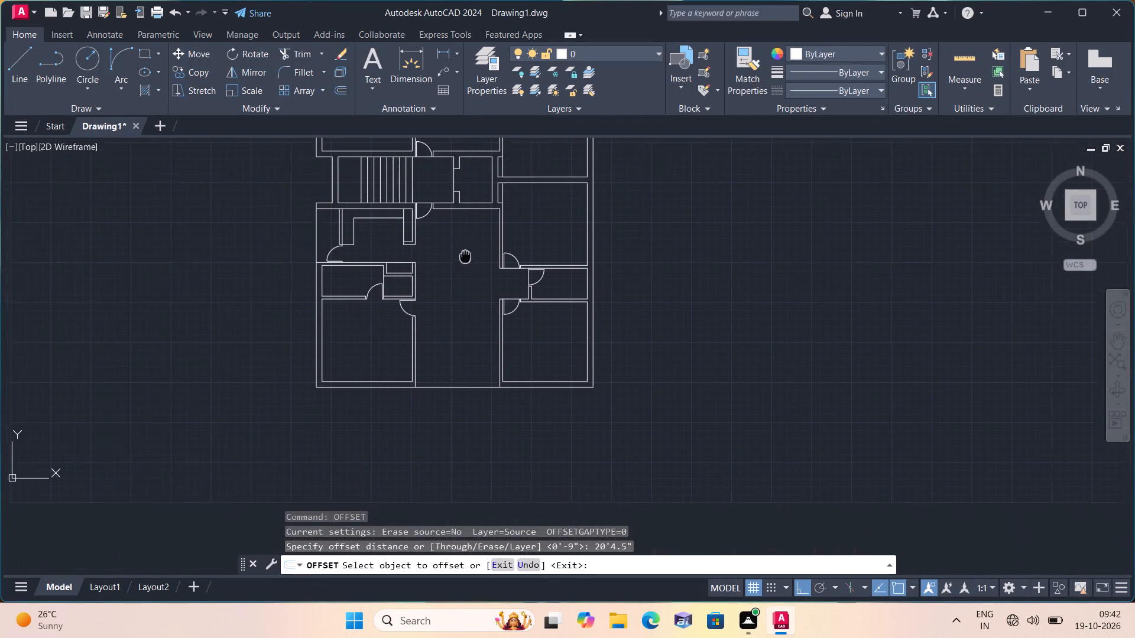
pyautogui.moveTo(468, 242); pyautogui.dragTo(471, 229, button='middle')
pyautogui.scroll(2, 471, 182)
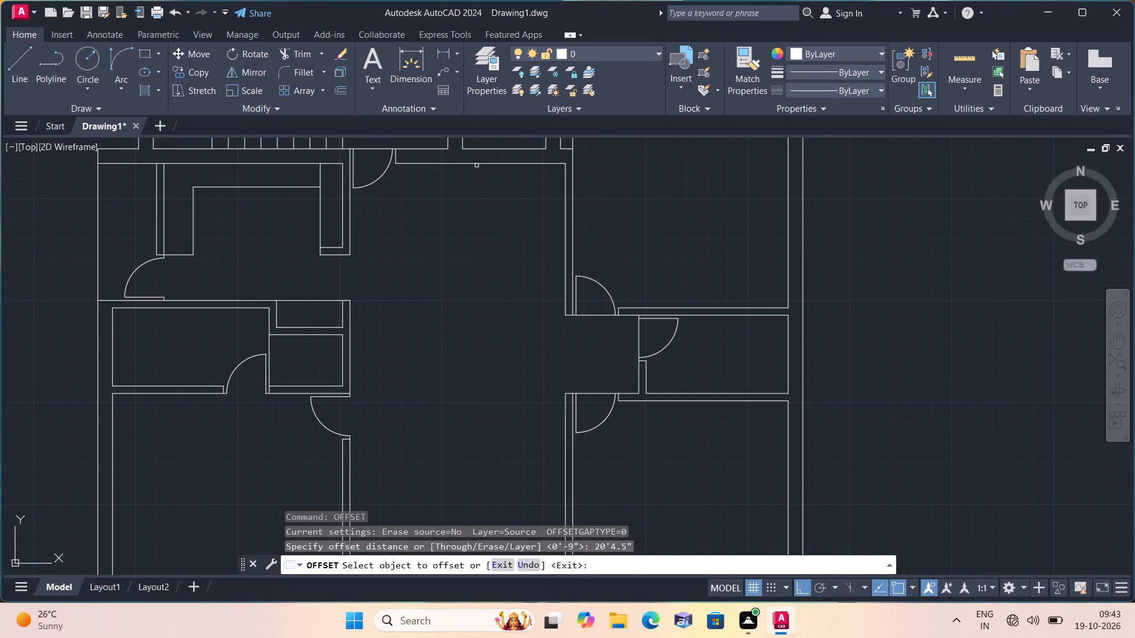
pyautogui.click(476, 165)
pyautogui.click(495, 341)
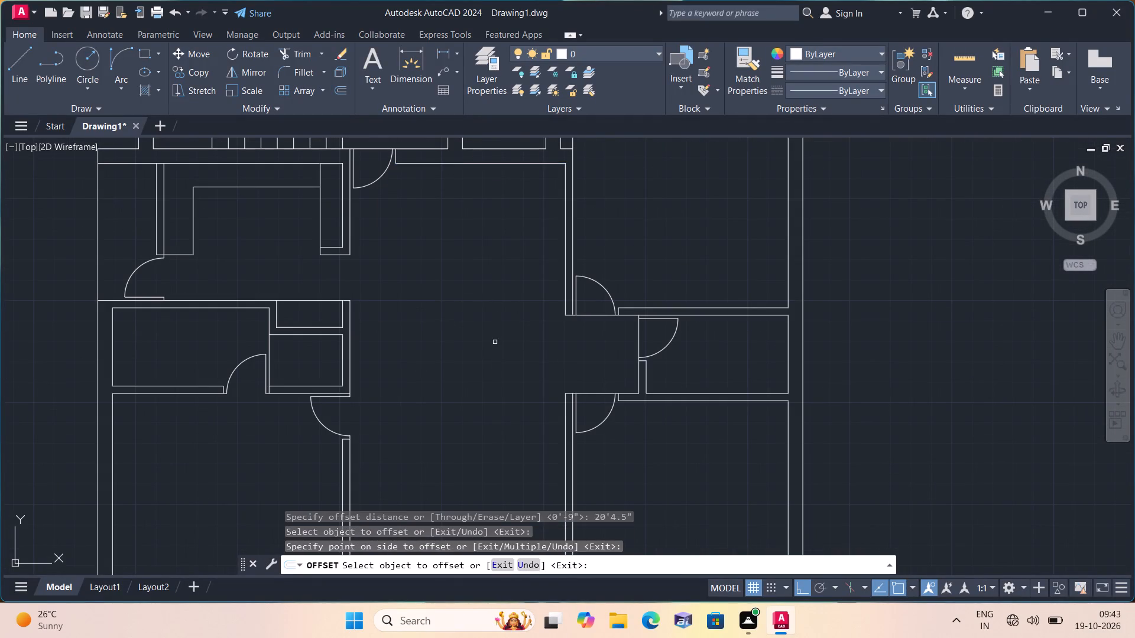
pyautogui.moveTo(494, 343); pyautogui.dragTo(468, 214, button='middle')
pyautogui.scroll(-1, 492, 341)
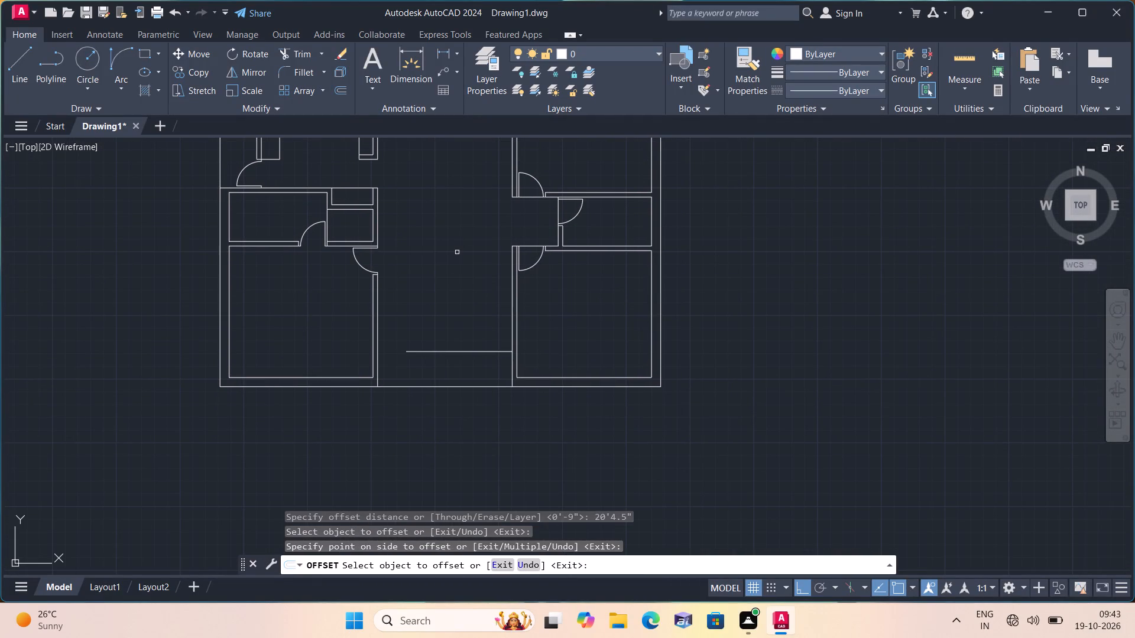
pyautogui.press('space')
# Offset the new horizontal line near the hall's bottom end 4.5" downward to give the cross wall its thickness.
pyautogui.press('space')
pyautogui.write('4.5"')
pyautogui.press('space')
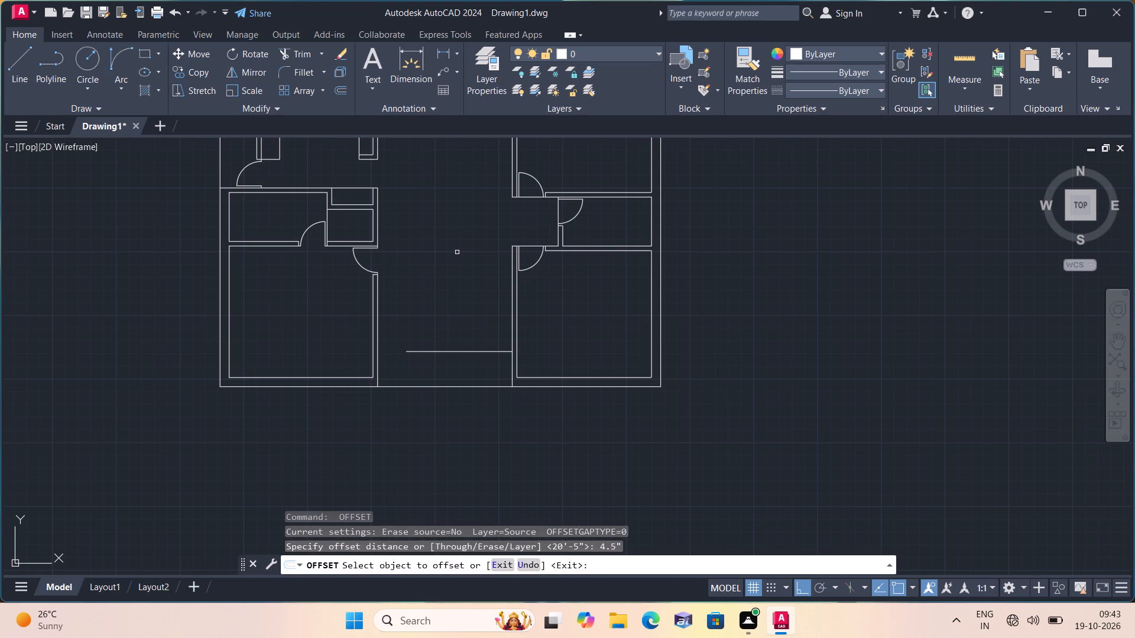
pyautogui.click(472, 349)
pyautogui.click(478, 353)
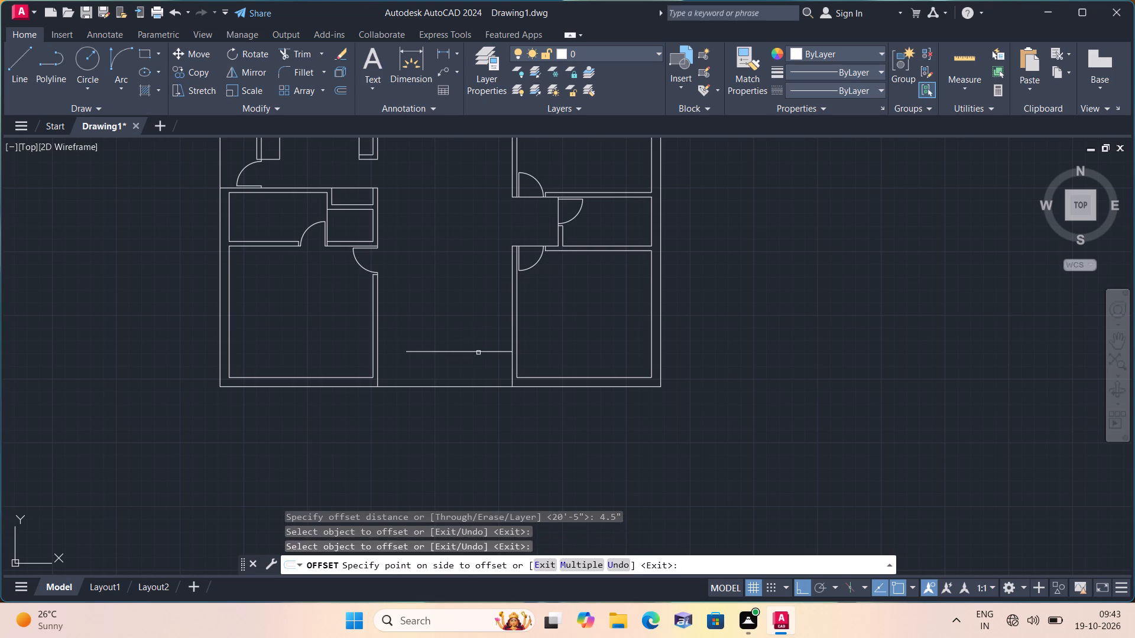
pyautogui.click(484, 368)
pyautogui.press('space')
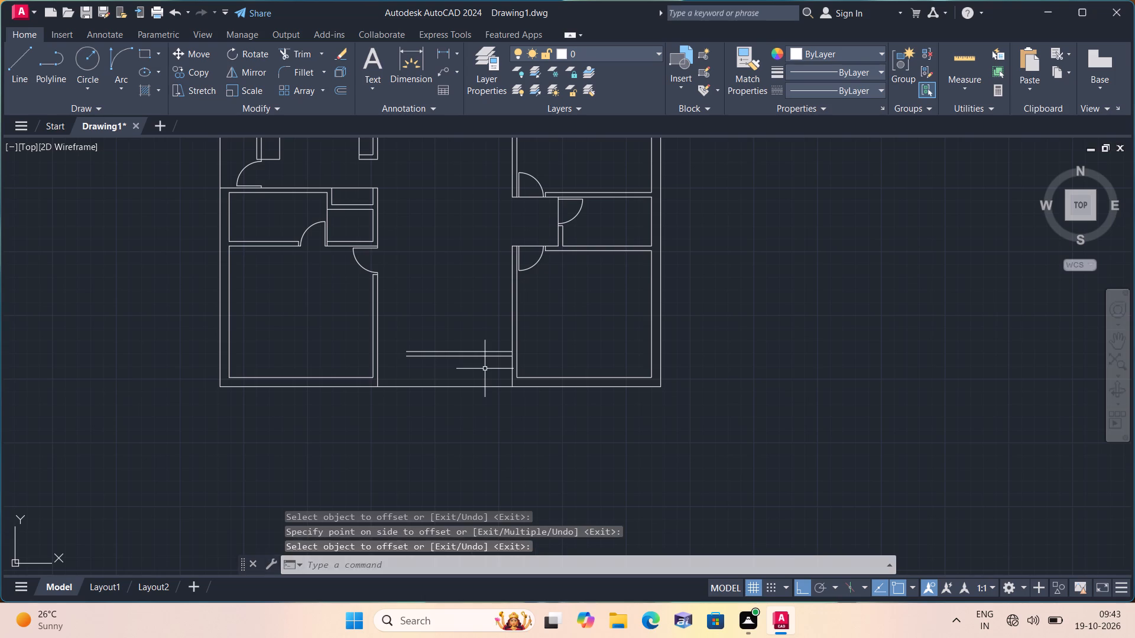
# Extend both cross wall lines to the hall's left wall.
pyautogui.write('exte')
pyautogui.press('space')
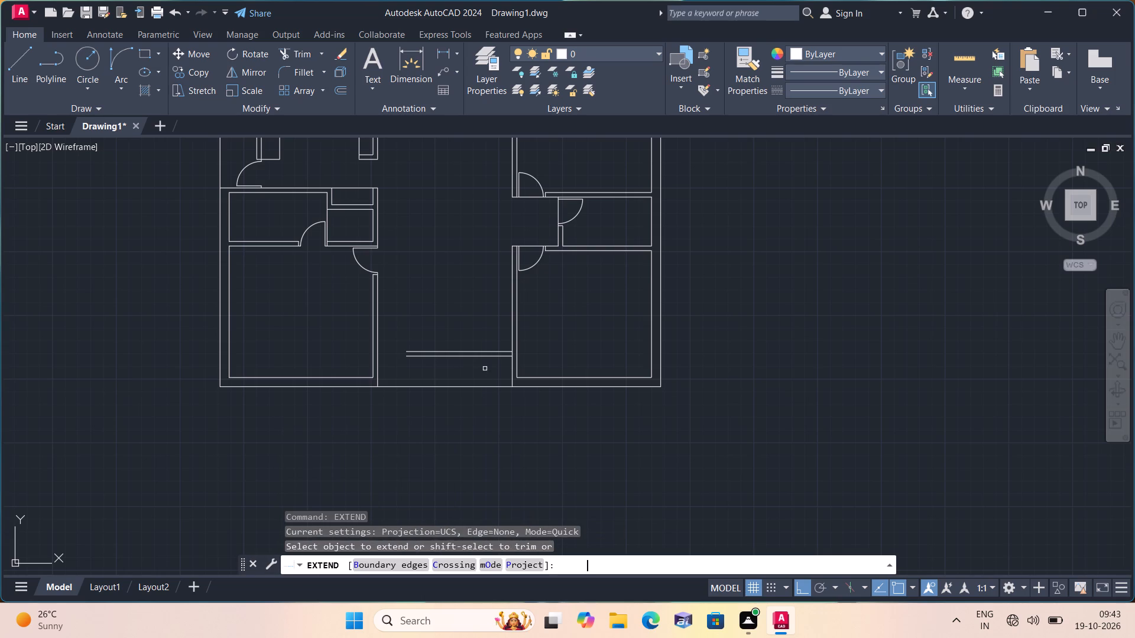
pyautogui.scroll(1, 471, 339)
pyautogui.moveTo(417, 324); pyautogui.dragTo(408, 328)
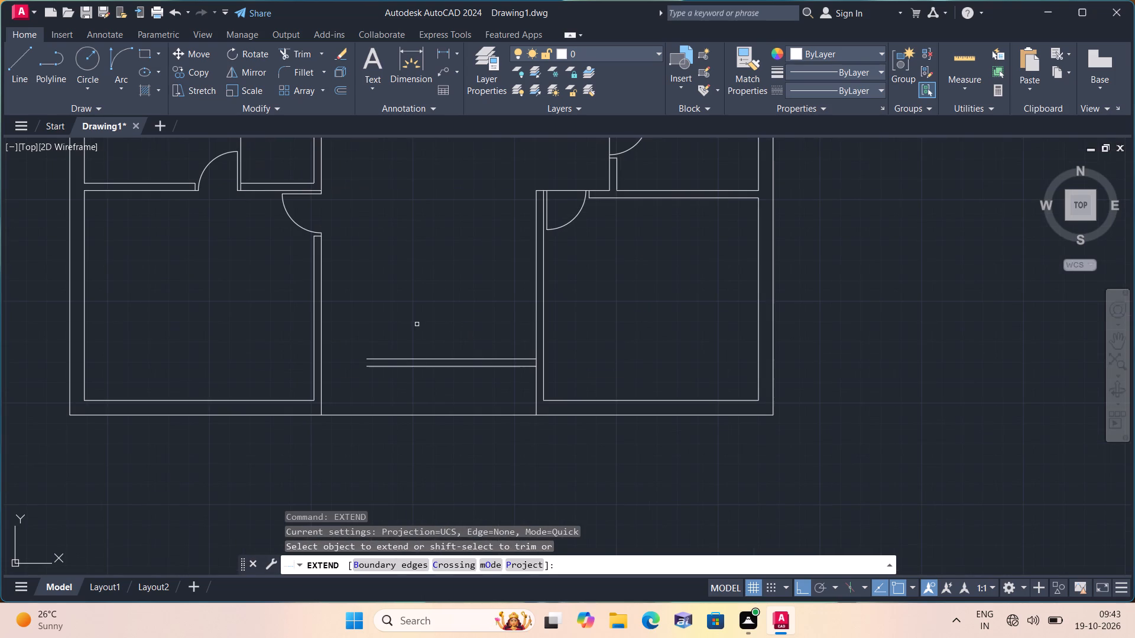
pyautogui.moveTo(408, 328); pyautogui.dragTo(370, 390)
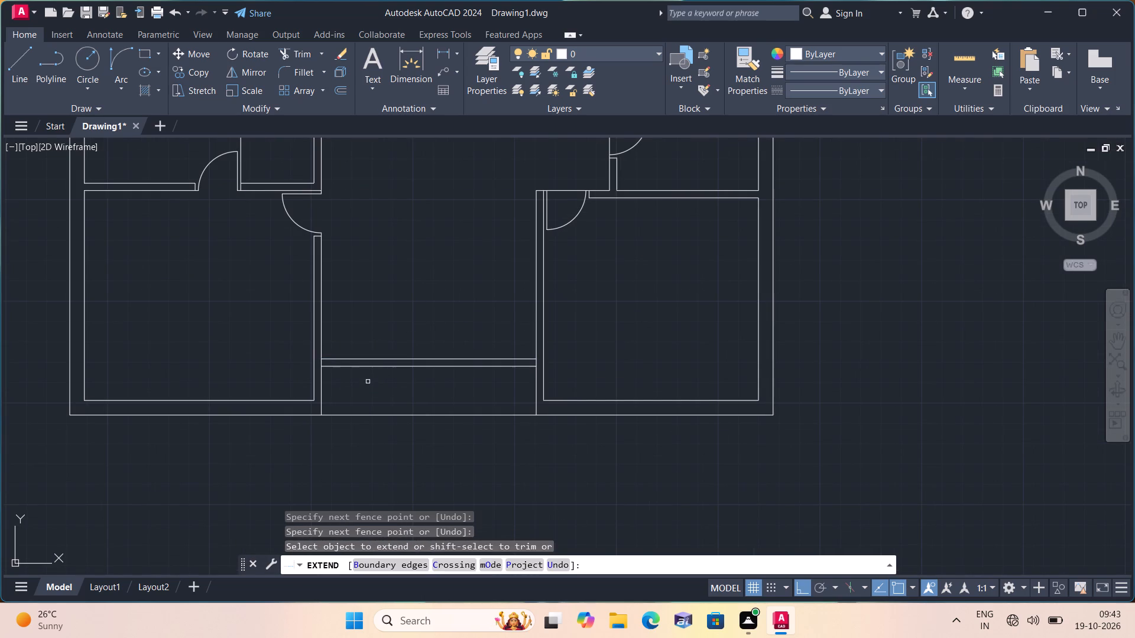
pyautogui.press('space')
# Trim the outer bottom wall line between the hall's two side walls, below the new cross wall.
pyautogui.write('trim')
pyautogui.press('space')
pyautogui.moveTo(366, 406); pyautogui.dragTo(374, 427)
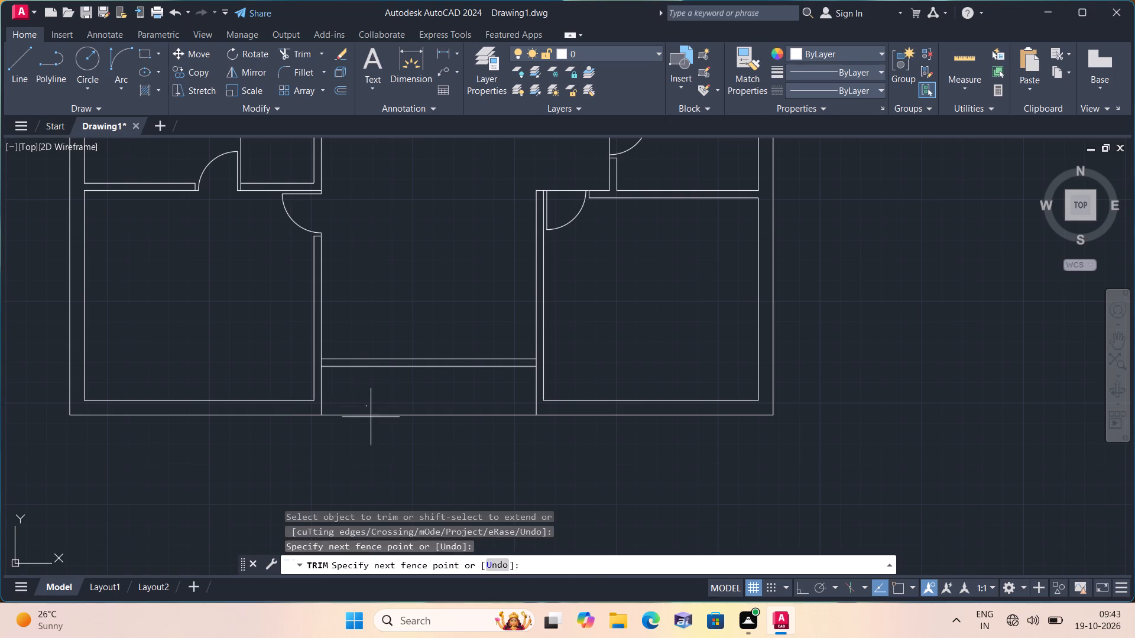
pyautogui.moveTo(374, 427); pyautogui.dragTo(374, 429)
# Trim the side wall segments between the two cross wall lines at both ends to clean the junctions.
pyautogui.scroll(2, 343, 389)
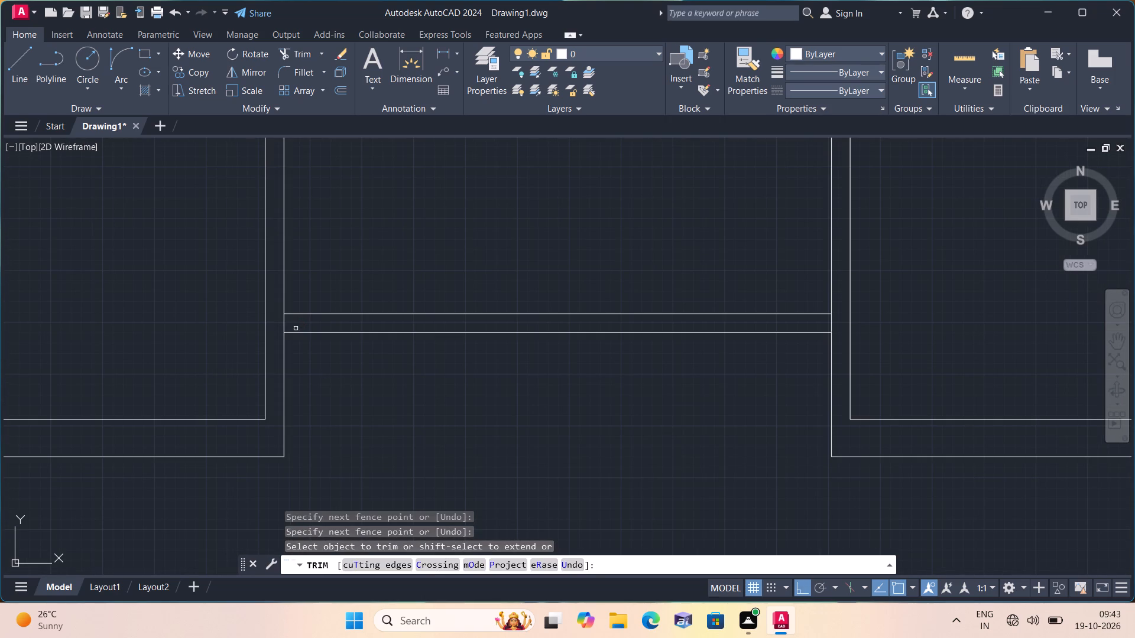
pyautogui.click(278, 323)
pyautogui.click(318, 324)
pyautogui.scroll(-1, 301, 331)
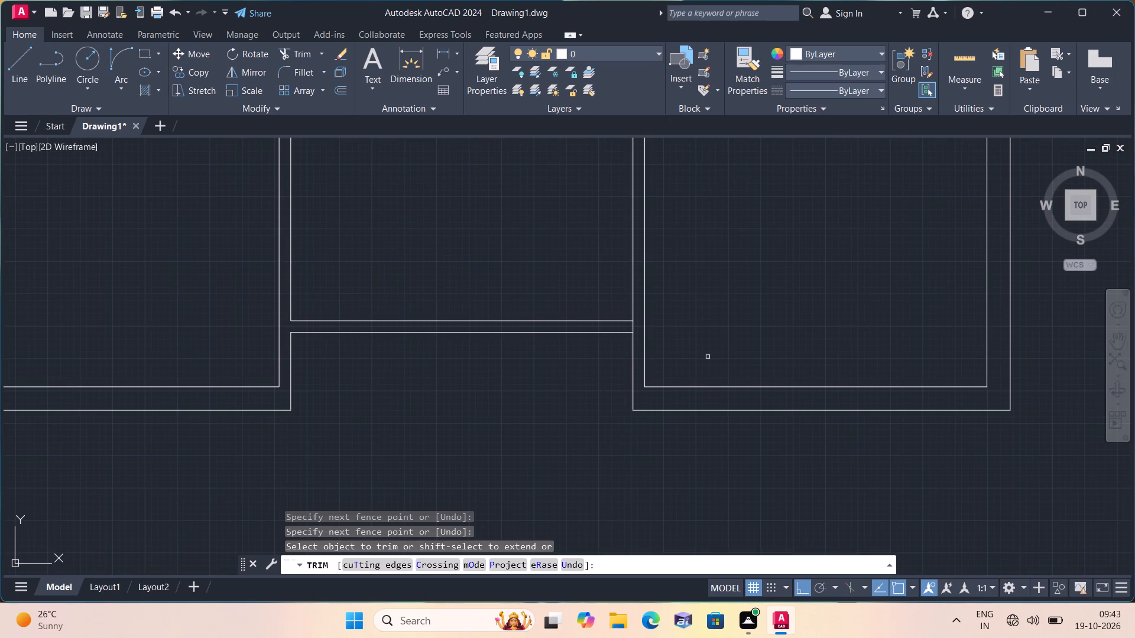
pyautogui.scroll(1, 653, 344)
pyautogui.click(620, 313)
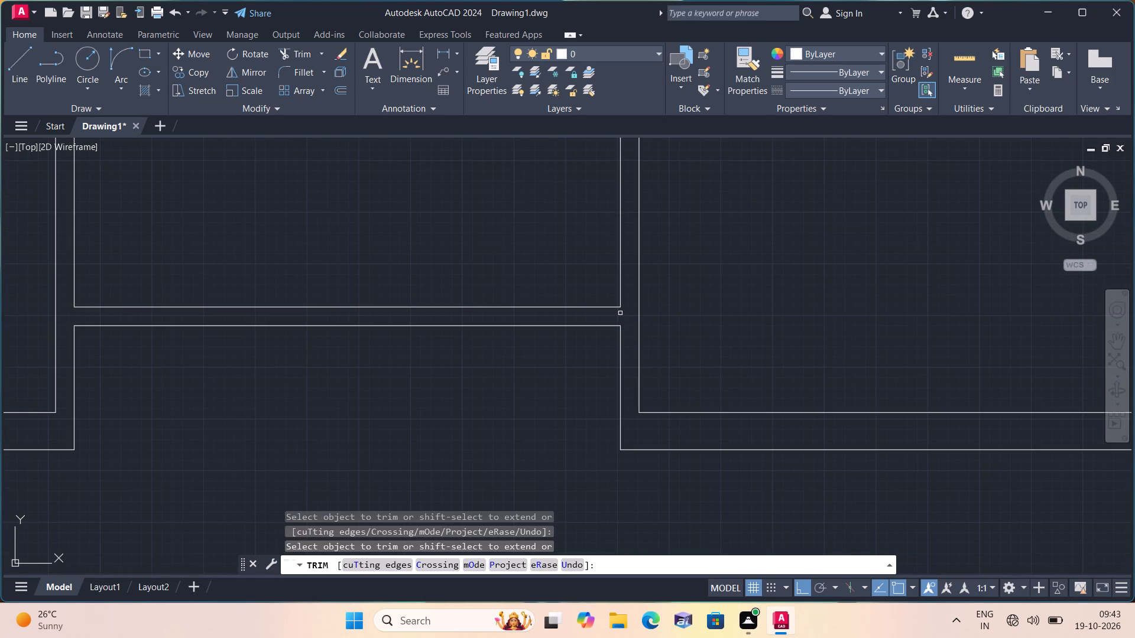
pyautogui.scroll(-1, 624, 311)
pyautogui.scroll(-1, 774, 301)
pyautogui.press('space')
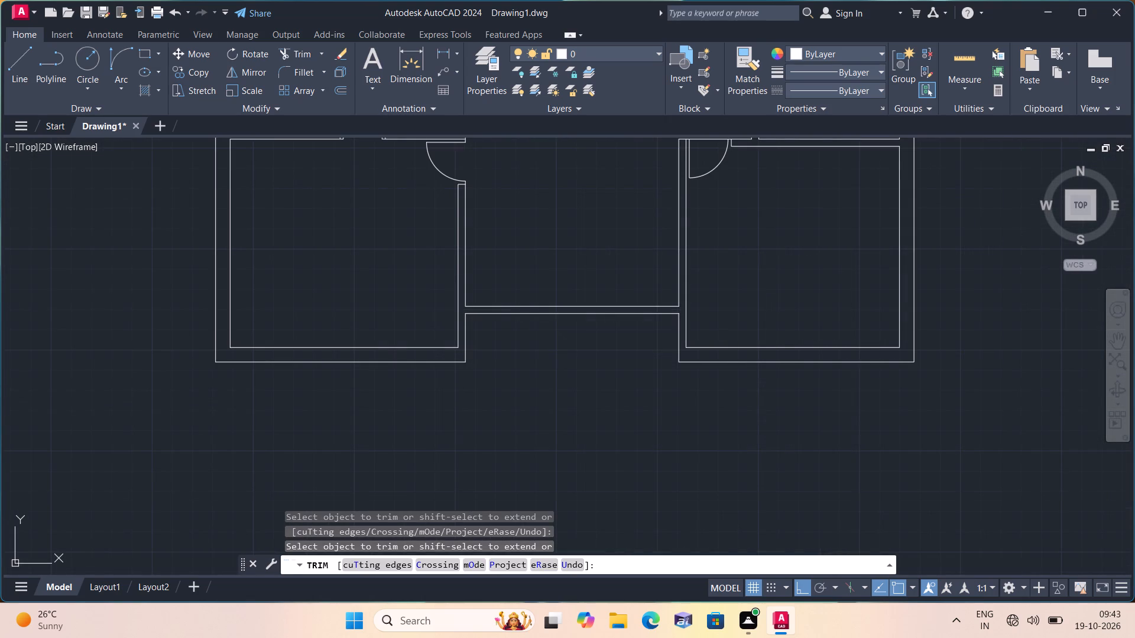
# Offset the lower line of the cross wall 3'6" downward, beyond the building's bottom edge.
pyautogui.write('off')
pyautogui.press('space')
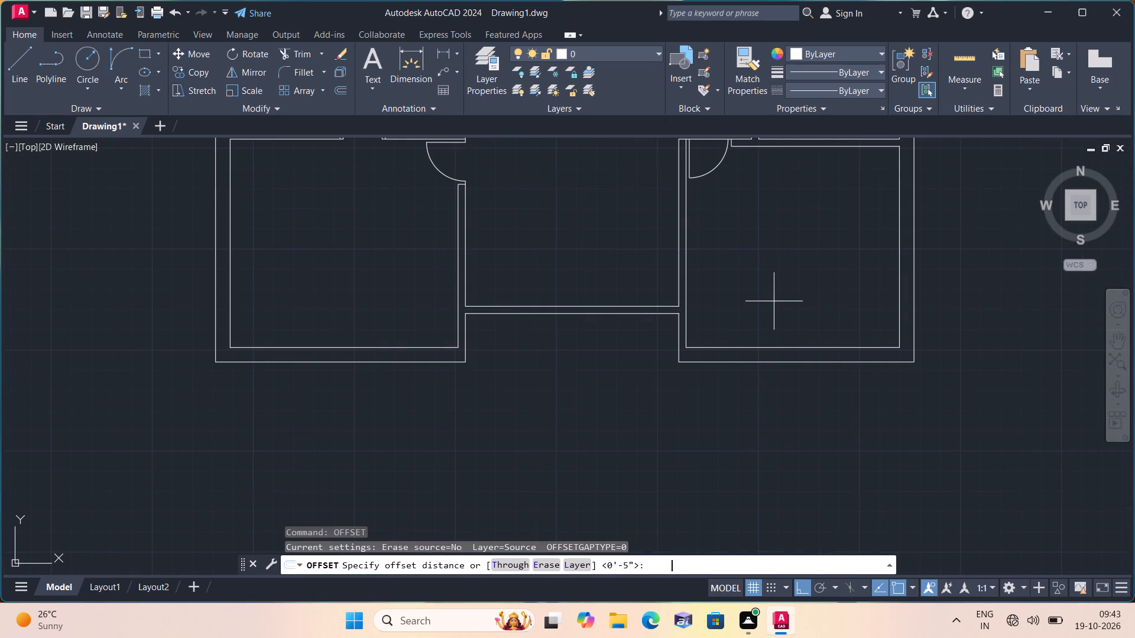
pyautogui.write('3\'6"')
pyautogui.press('space')
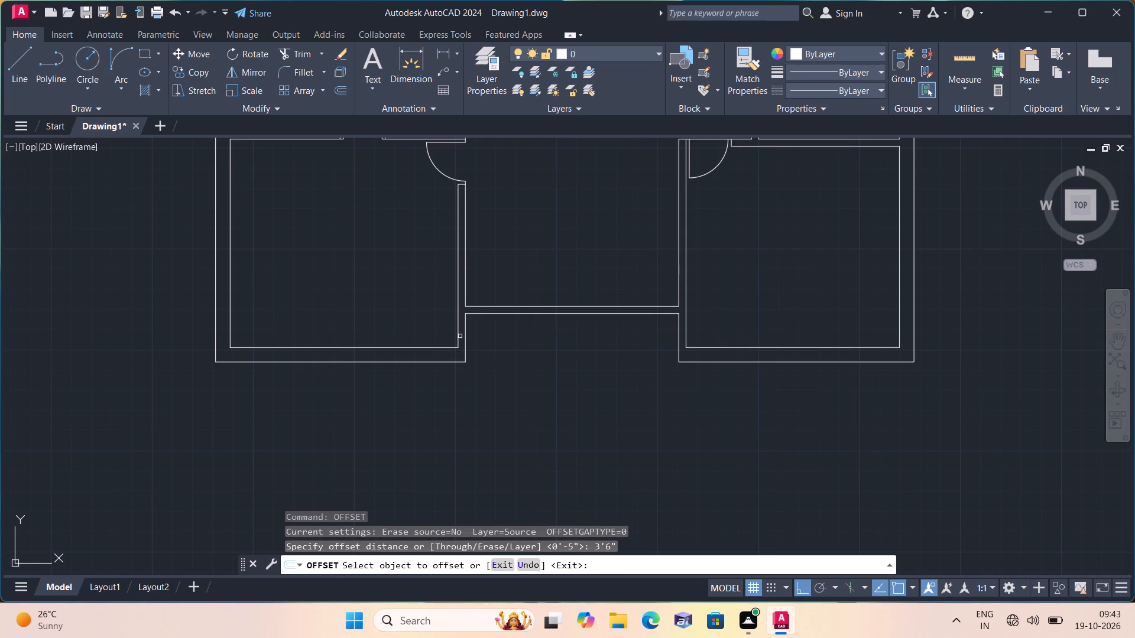
pyautogui.click(489, 312)
pyautogui.click(519, 405)
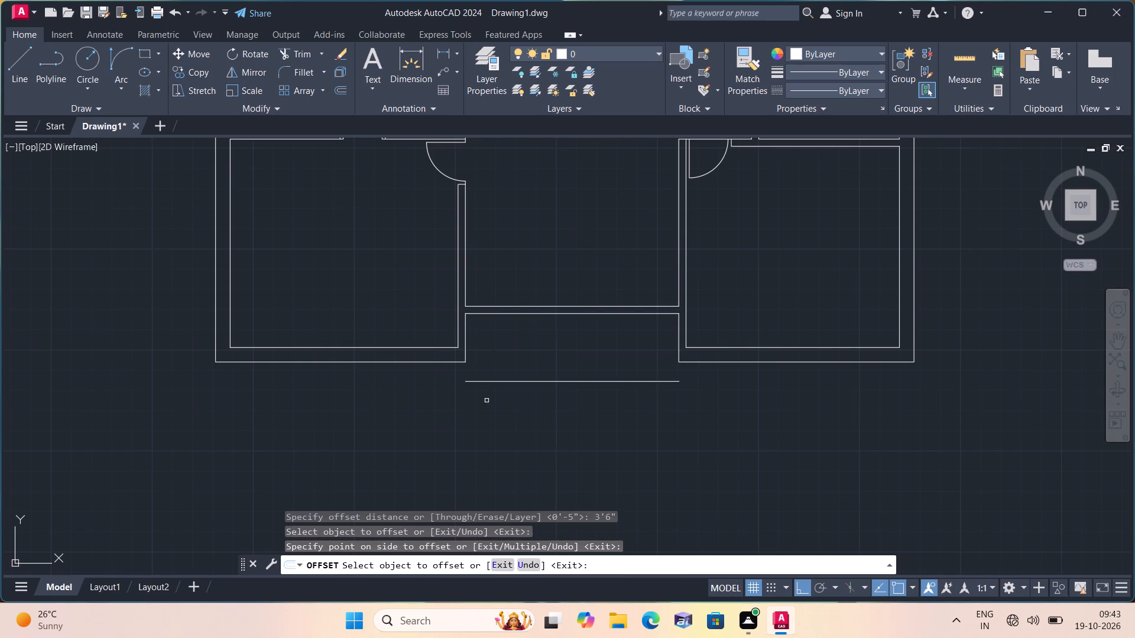
pyautogui.press('space')
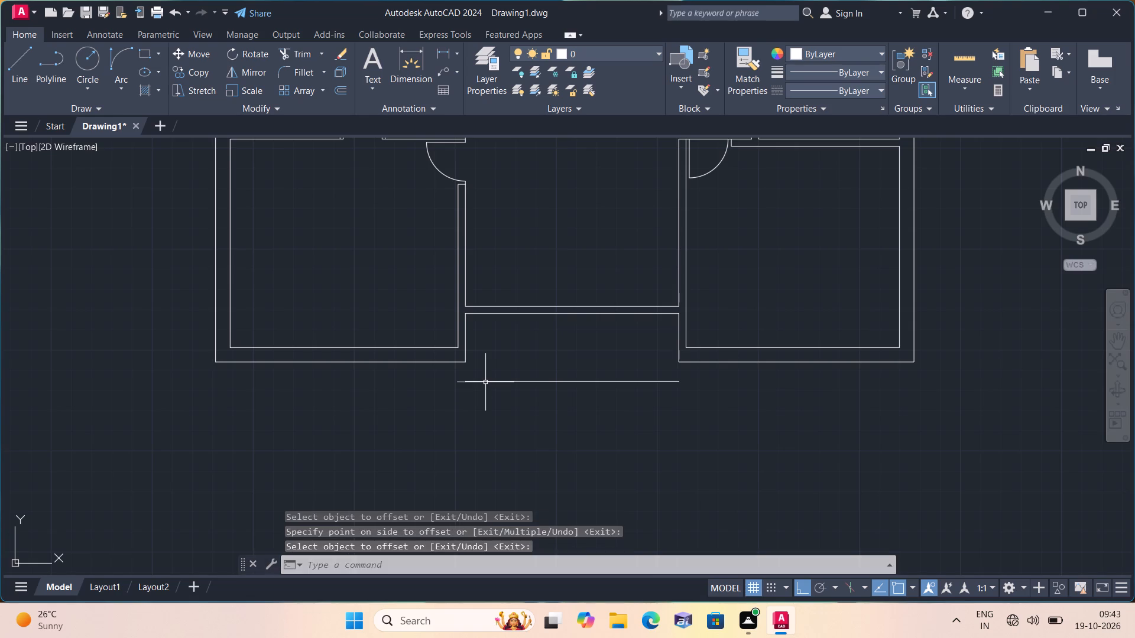
# Draw a line across the hall's bottom wall at its midpoint, continuing 2' right along the wall and across it as the right jamb.
pyautogui.write('l')
pyautogui.press('space')
pyautogui.scroll(1, 528, 334)
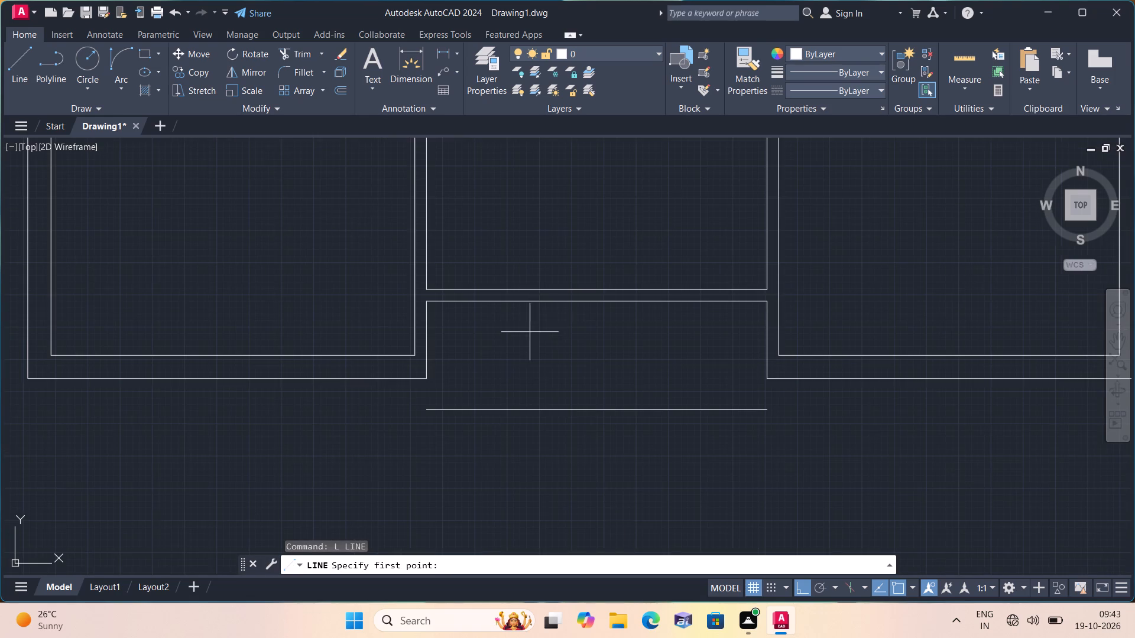
pyautogui.click(596, 293)
pyautogui.click(596, 300)
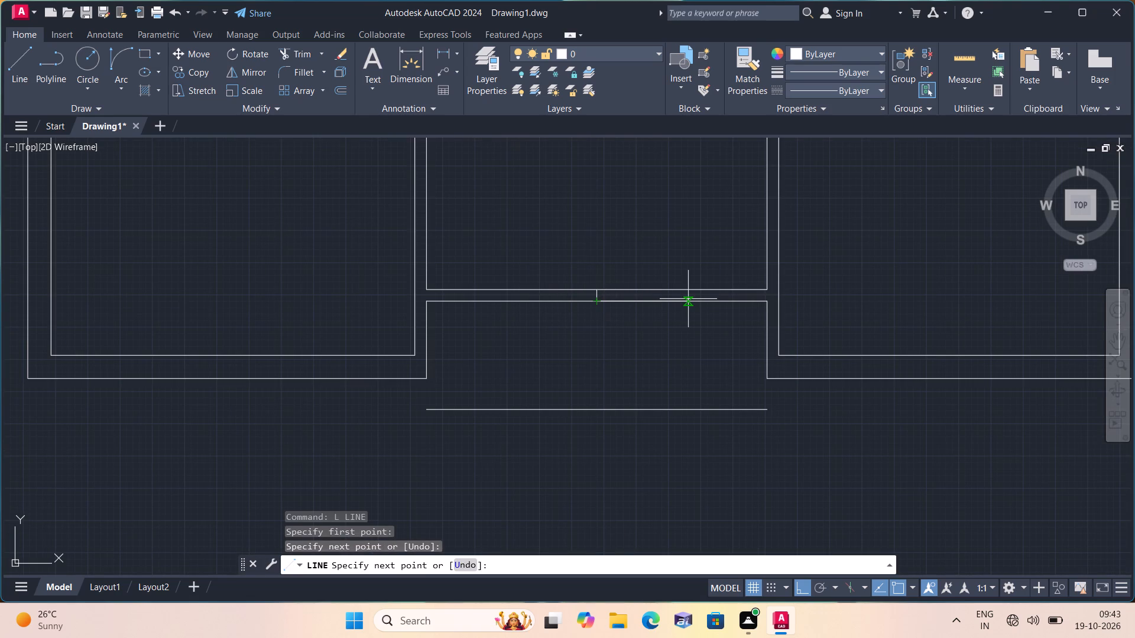
pyautogui.write("2'")
pyautogui.press('space')
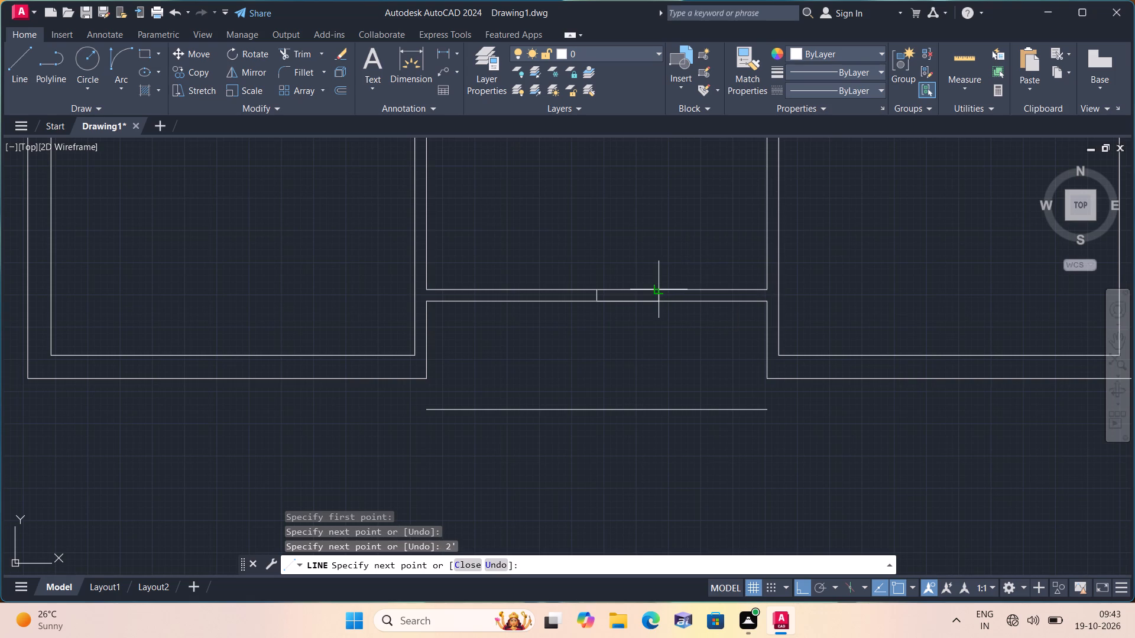
pyautogui.click(662, 286)
pyautogui.press('space')
# Draw the opening's left jamb across the hall's bottom wall, 2' to the left of the wall's centre line.
pyautogui.press('space')
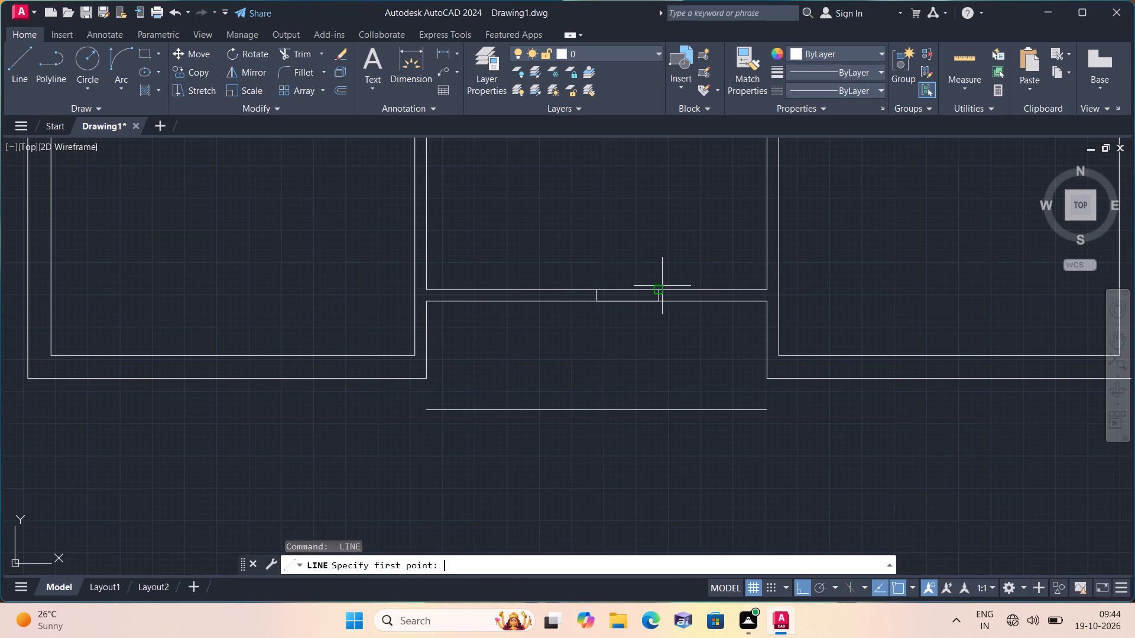
pyautogui.click(595, 287)
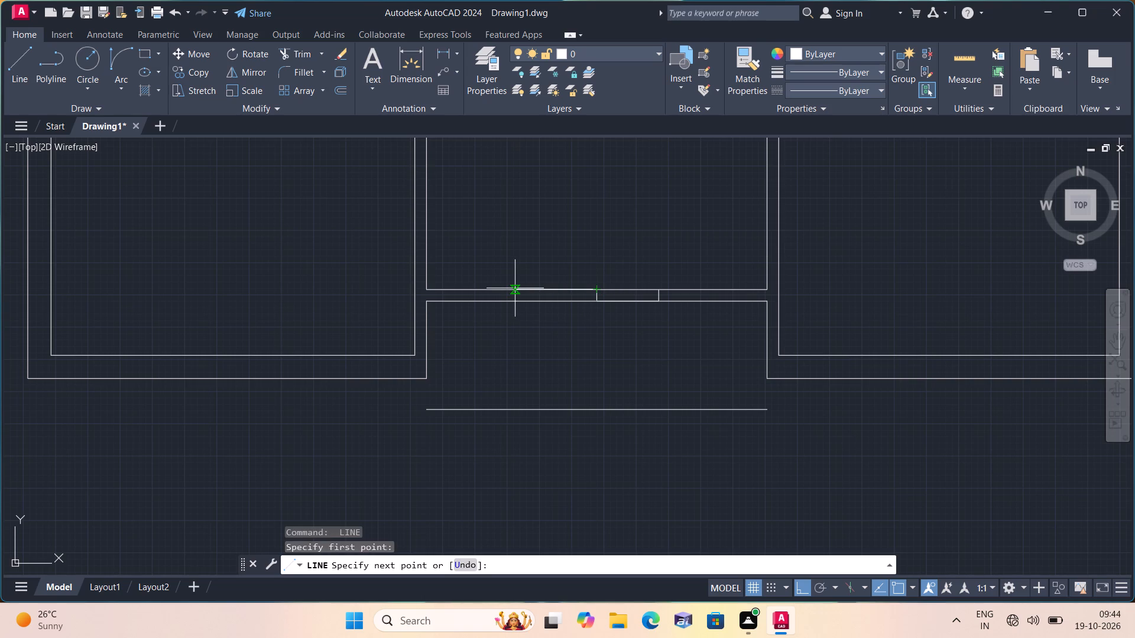
pyautogui.write("2'")
pyautogui.press('space')
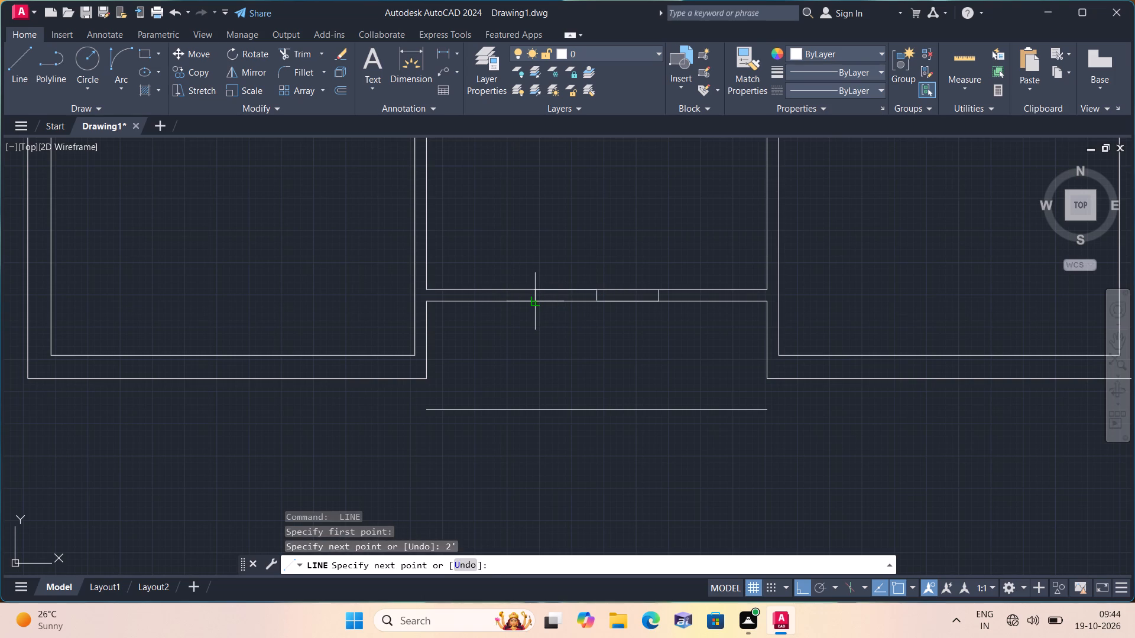
pyautogui.click(536, 301)
pyautogui.press('space')
# Trim both bottom wall lines between the two jambs to open the central doorway.
pyautogui.write('trim')
pyautogui.press('space')
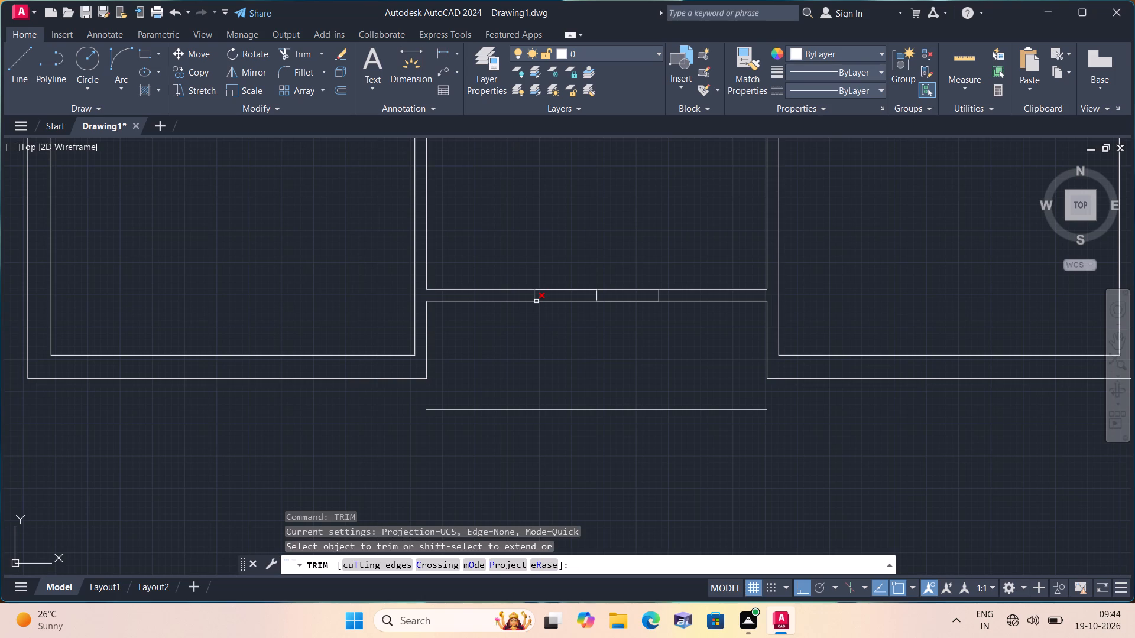
pyautogui.scroll(1, 557, 265)
pyautogui.moveTo(557, 262); pyautogui.dragTo(647, 341)
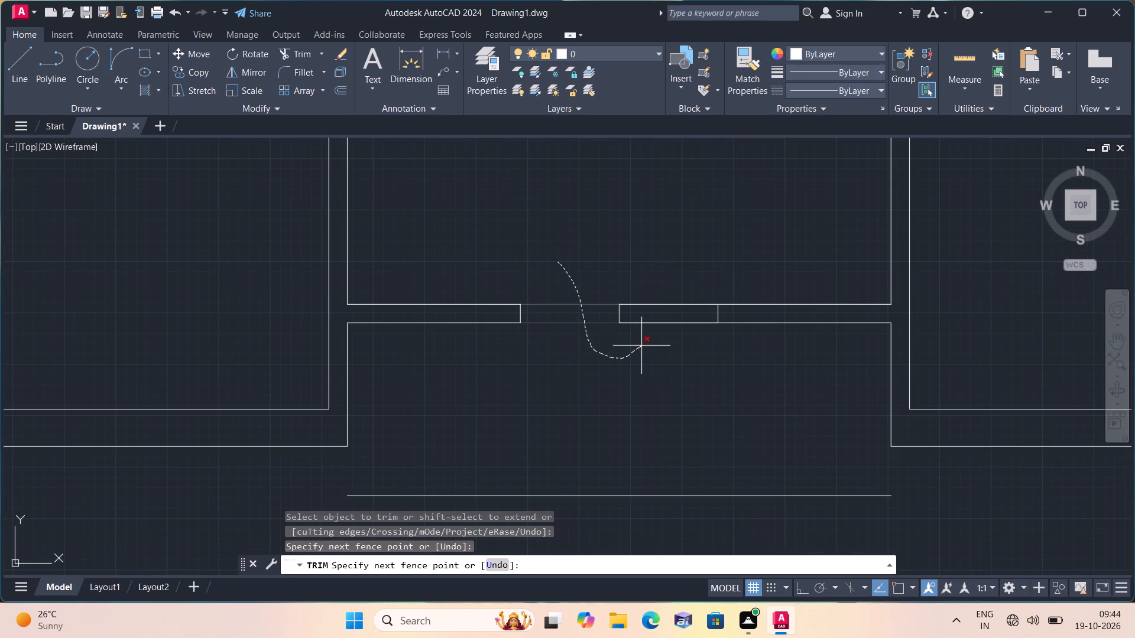
pyautogui.moveTo(647, 341); pyautogui.dragTo(667, 294)
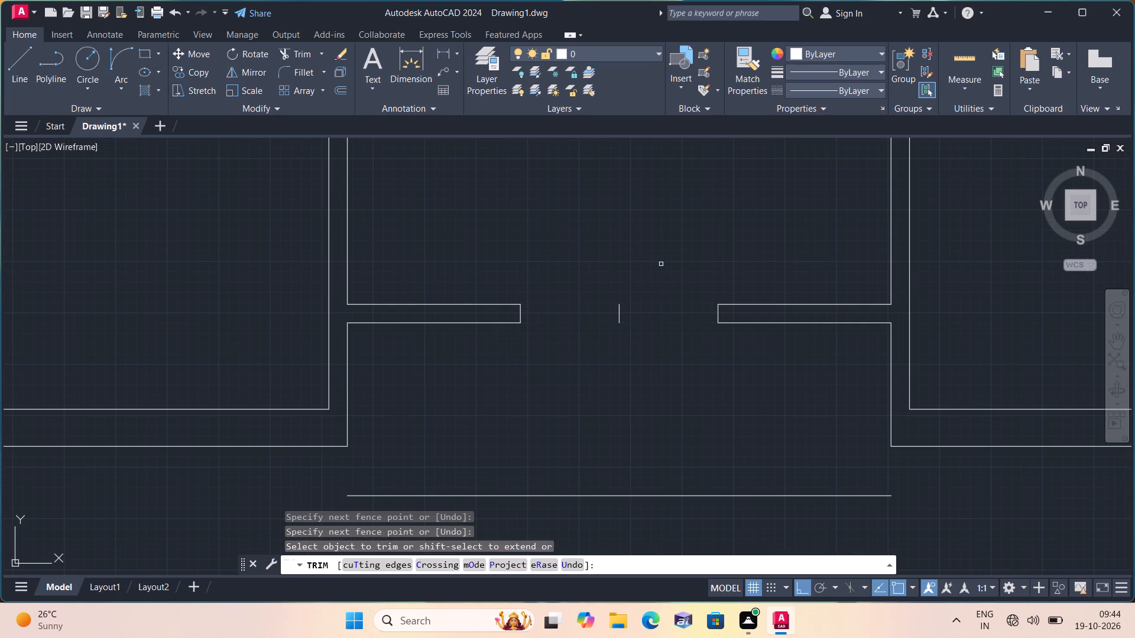
pyautogui.scroll(-1, 660, 263)
pyautogui.press('space')
# Draw a 2' door leaf line straight down from the lower corner of each jamb of the central opening.
pyautogui.write('l')
pyautogui.press('space')
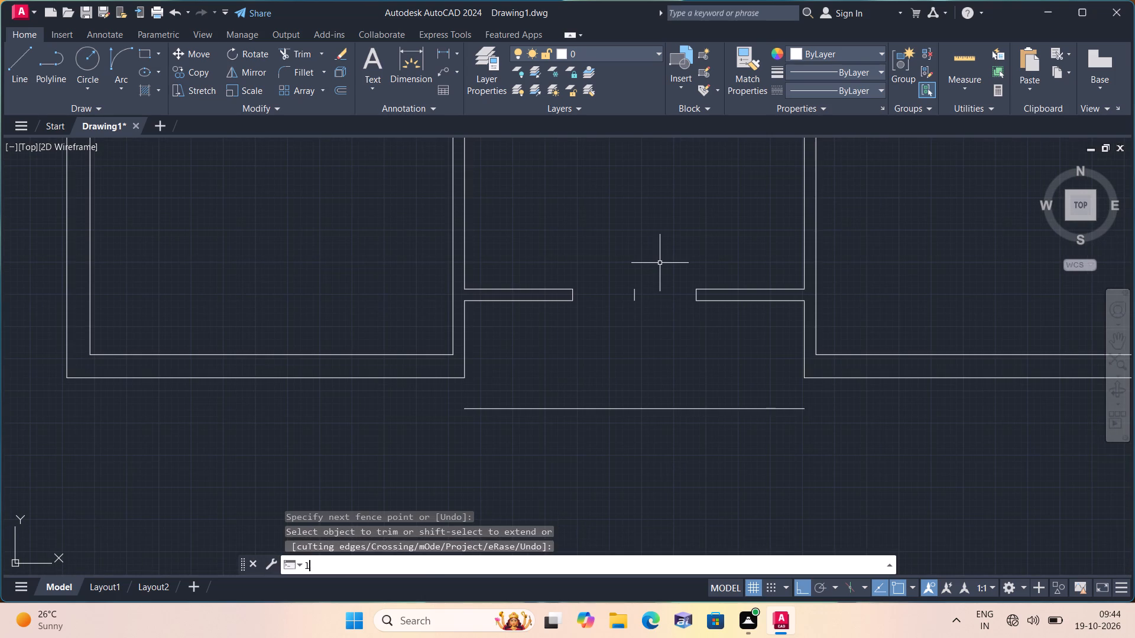
pyautogui.click(572, 303)
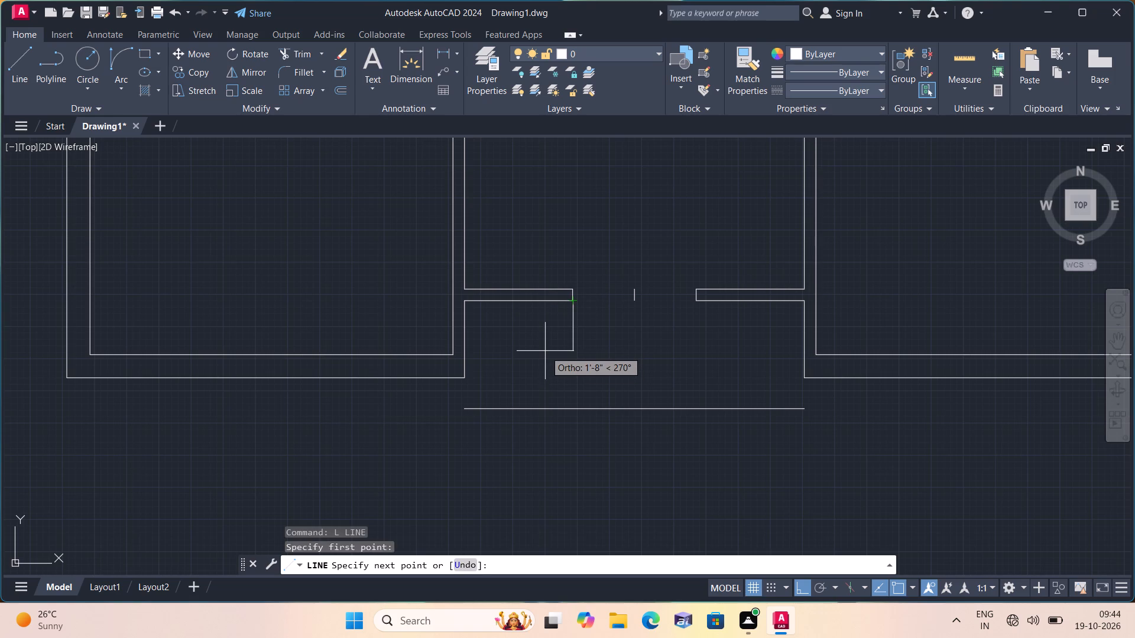
pyautogui.write("2'")
pyautogui.press('space')
pyautogui.press('space')
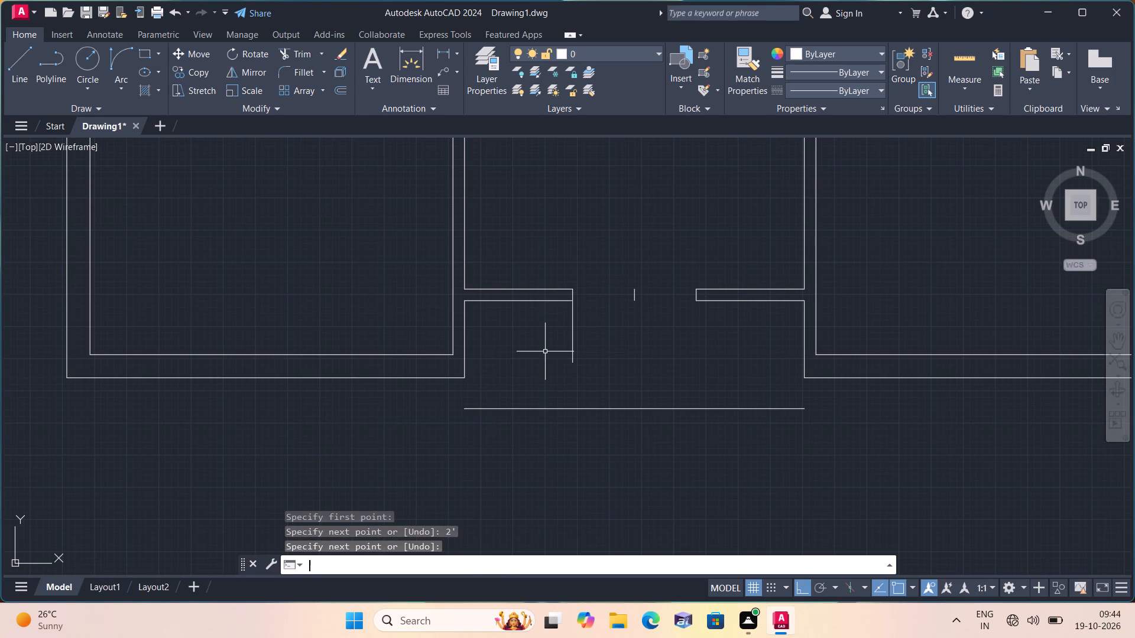
pyautogui.write('l')
pyautogui.press('space')
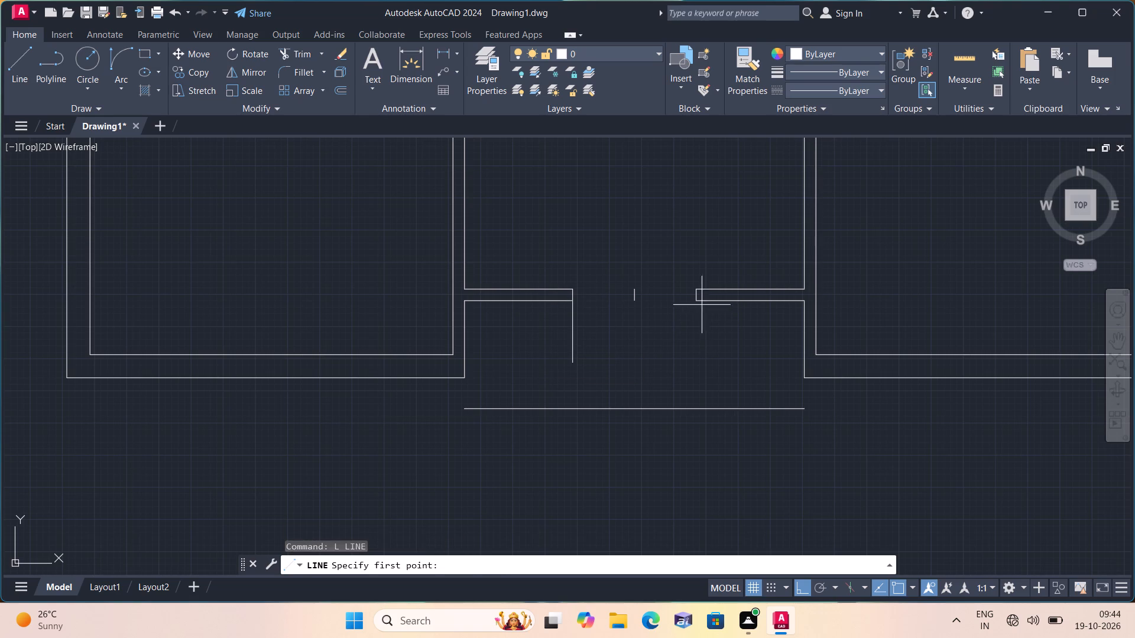
pyautogui.moveTo(700, 300); pyautogui.dragTo(693, 311)
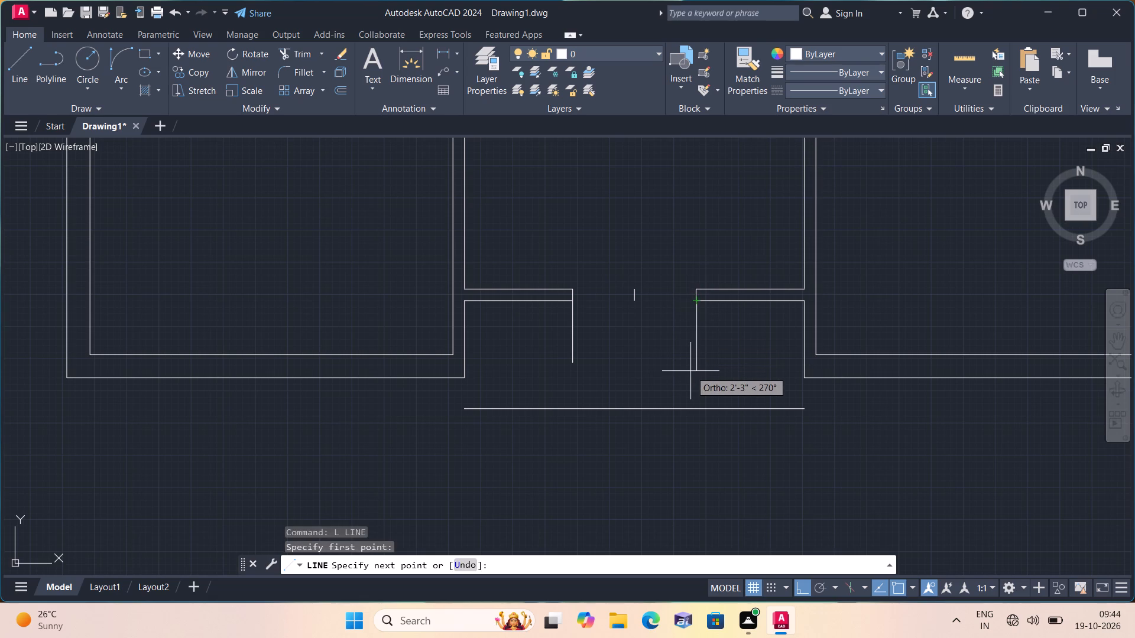
pyautogui.write("2'")
pyautogui.press('space')
pyautogui.press('Escape')
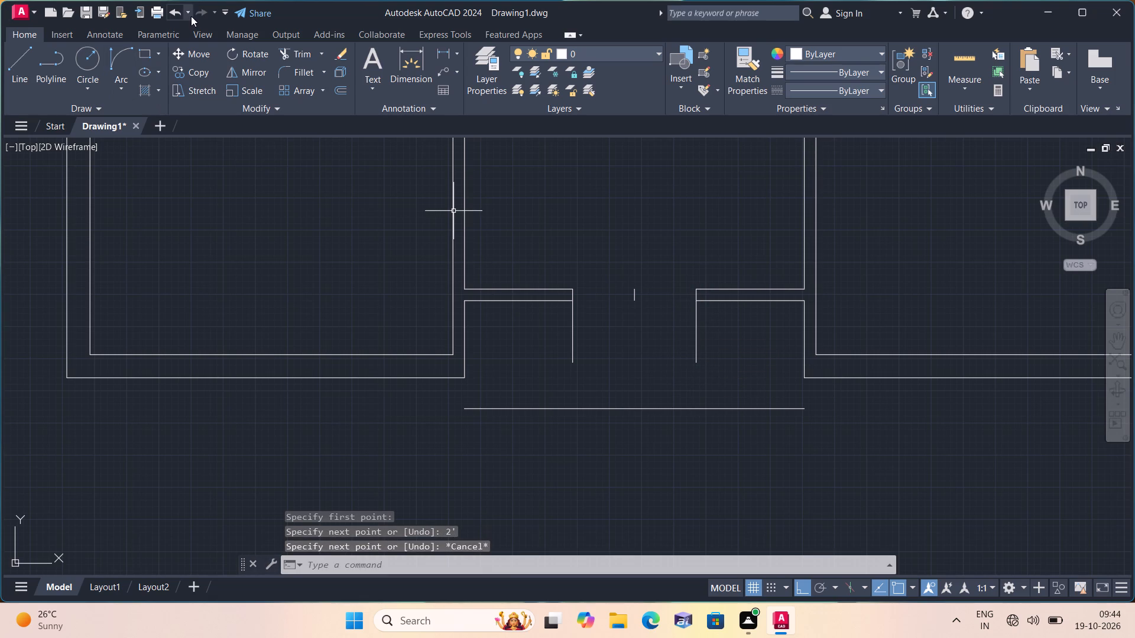
# Draw Start, End, Direction arcs from both door leaf ends to the opening's centre to form the double-door swings.
pyautogui.click(120, 90)
pyautogui.click(187, 275)
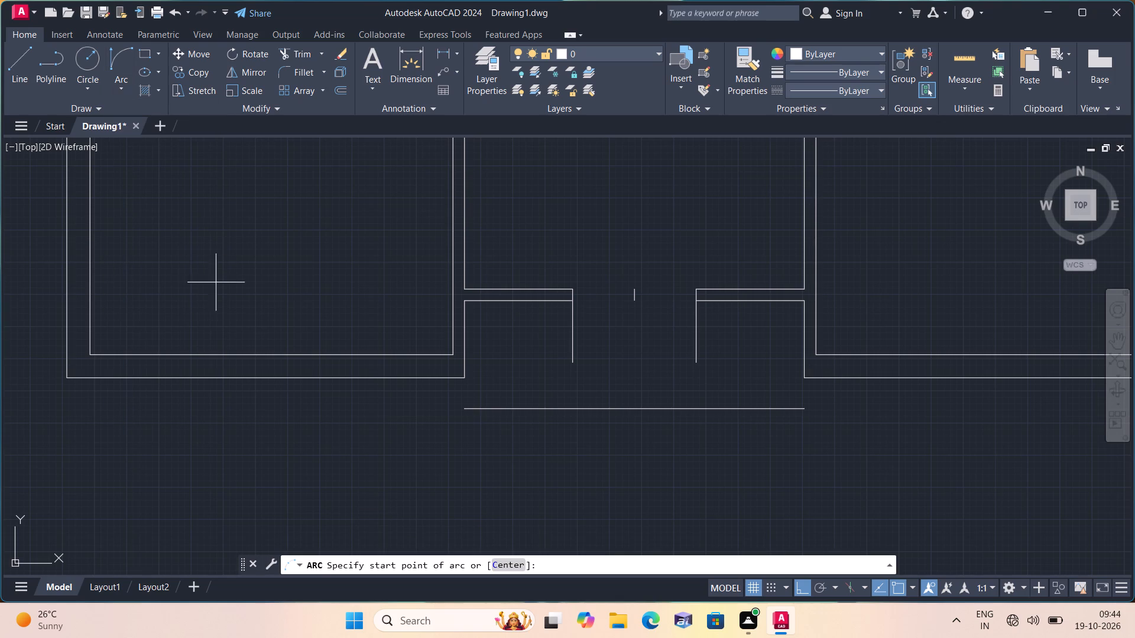
pyautogui.click(570, 363)
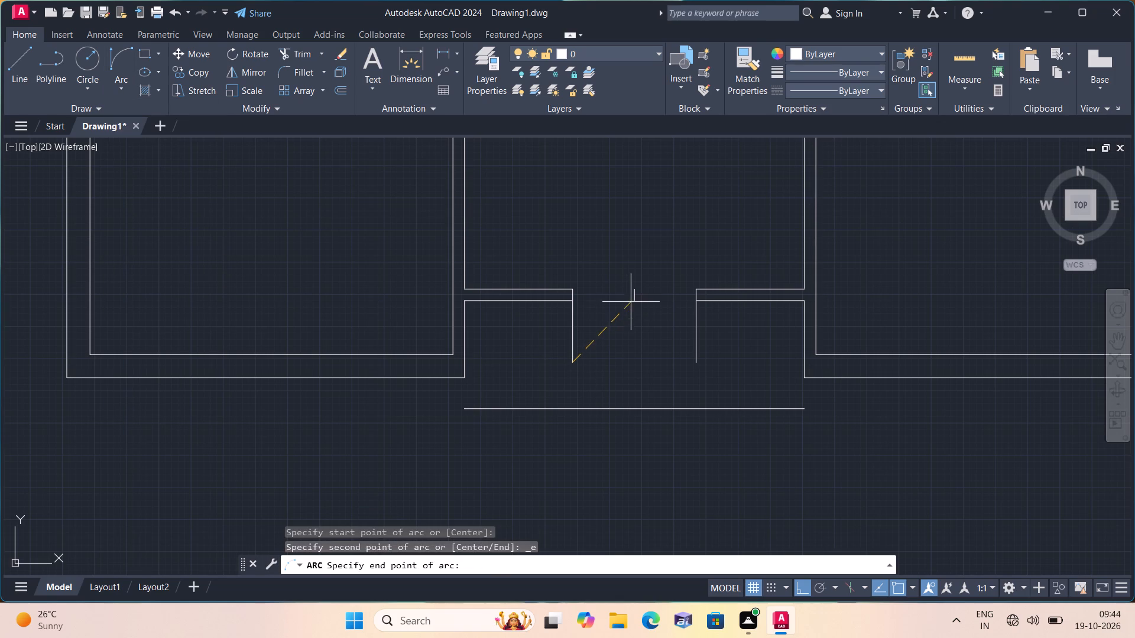
pyautogui.click(631, 301)
pyautogui.click(625, 366)
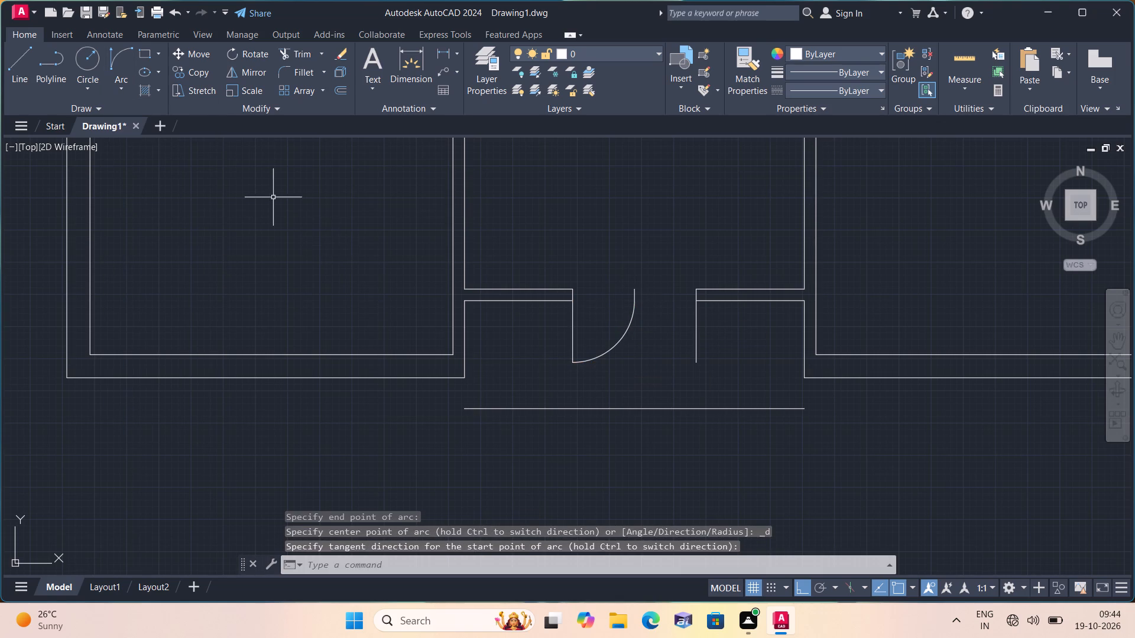
pyautogui.click(126, 92)
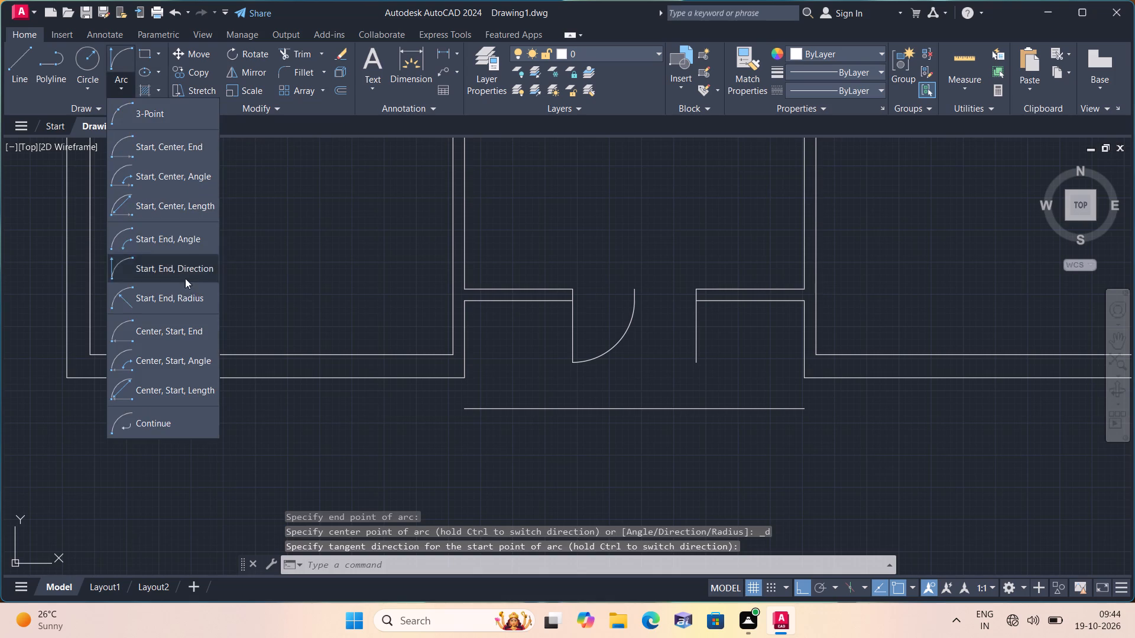
pyautogui.click(196, 270)
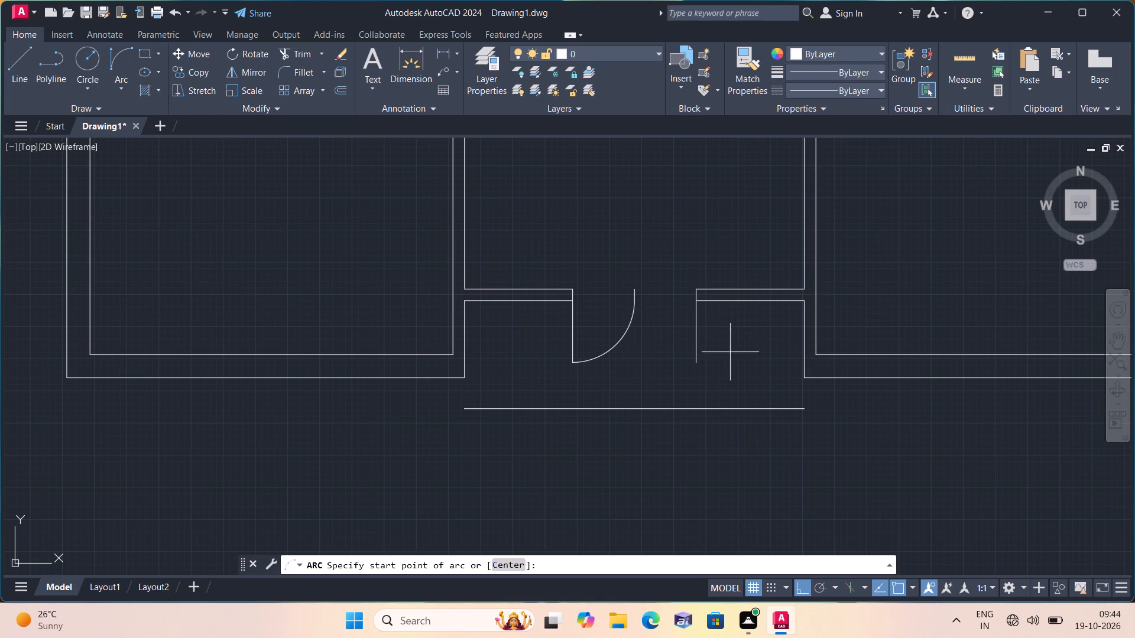
pyautogui.click(695, 362)
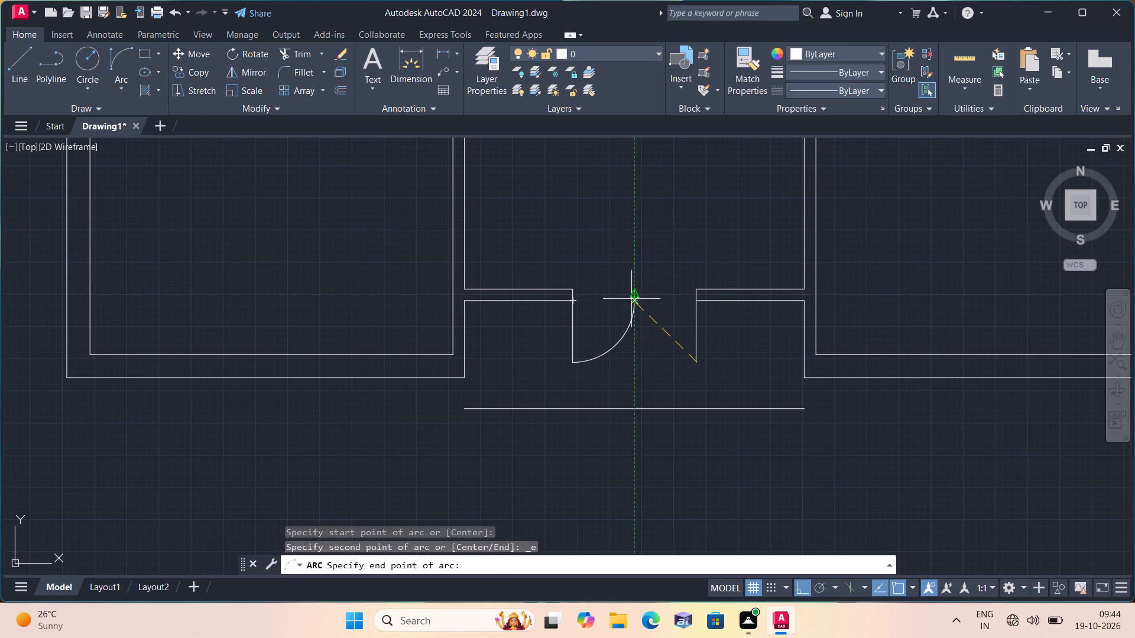
pyautogui.click(631, 301)
pyautogui.click(641, 369)
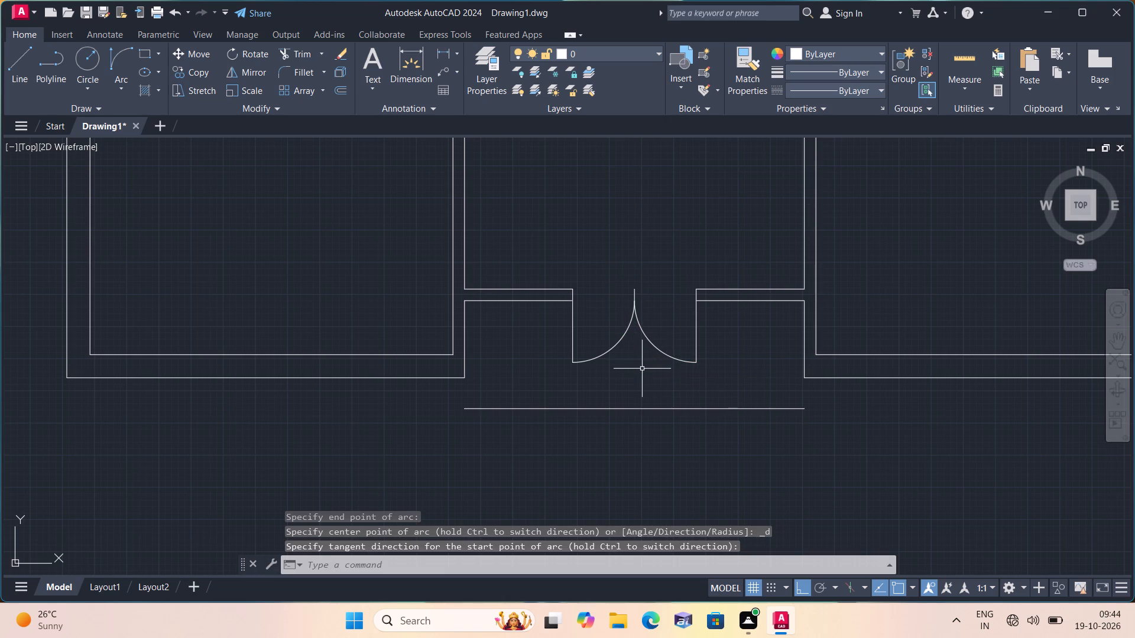
# Trim away the short centre line left above the meeting point of the two door swing arcs.
pyautogui.write('trim')
pyautogui.press('space')
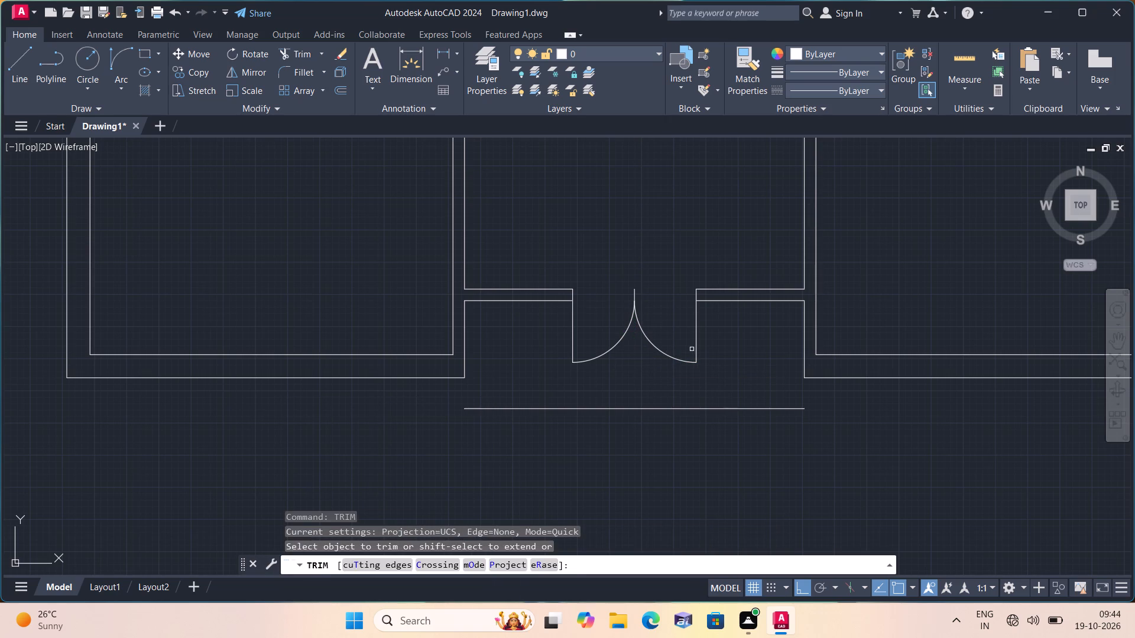
pyautogui.scroll(2, 642, 310)
pyautogui.click(653, 283)
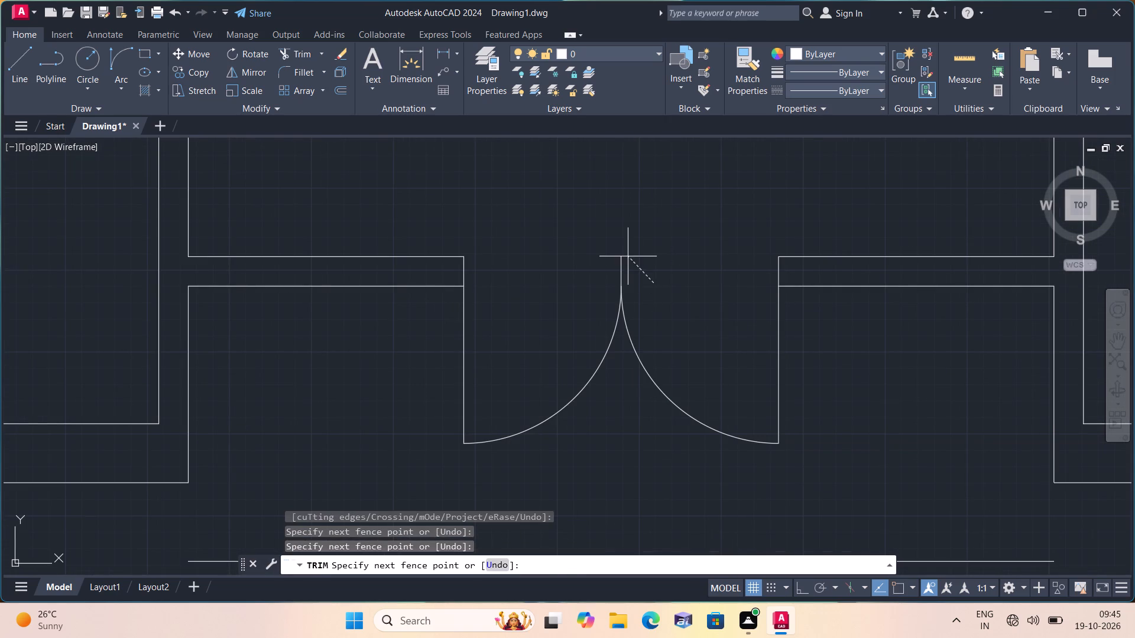
pyautogui.click(589, 276)
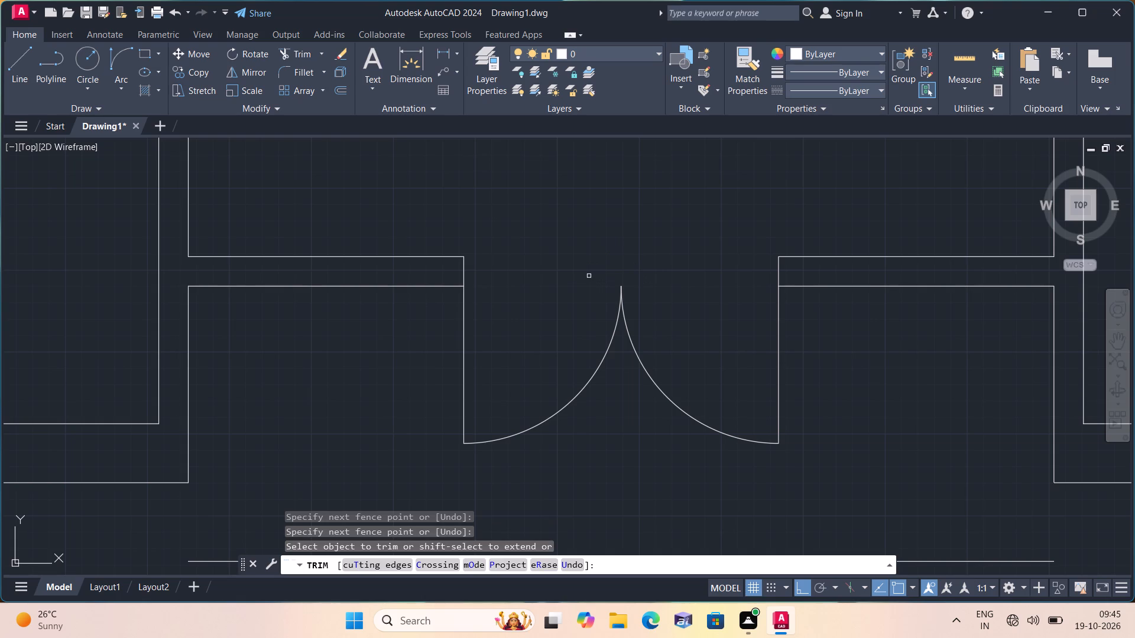
pyautogui.press('space')
# Draw a line from the left room's outer bottom corner down to the left end of the front area's bottom line.
pyautogui.write('l')
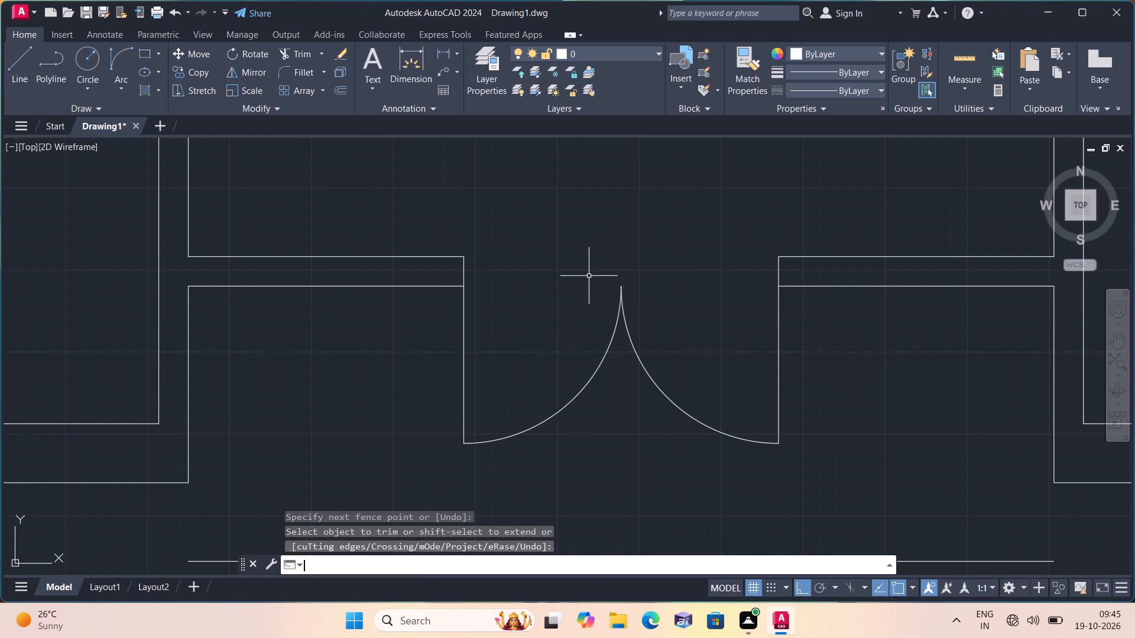
pyautogui.press('space')
pyautogui.scroll(3, 644, 333)
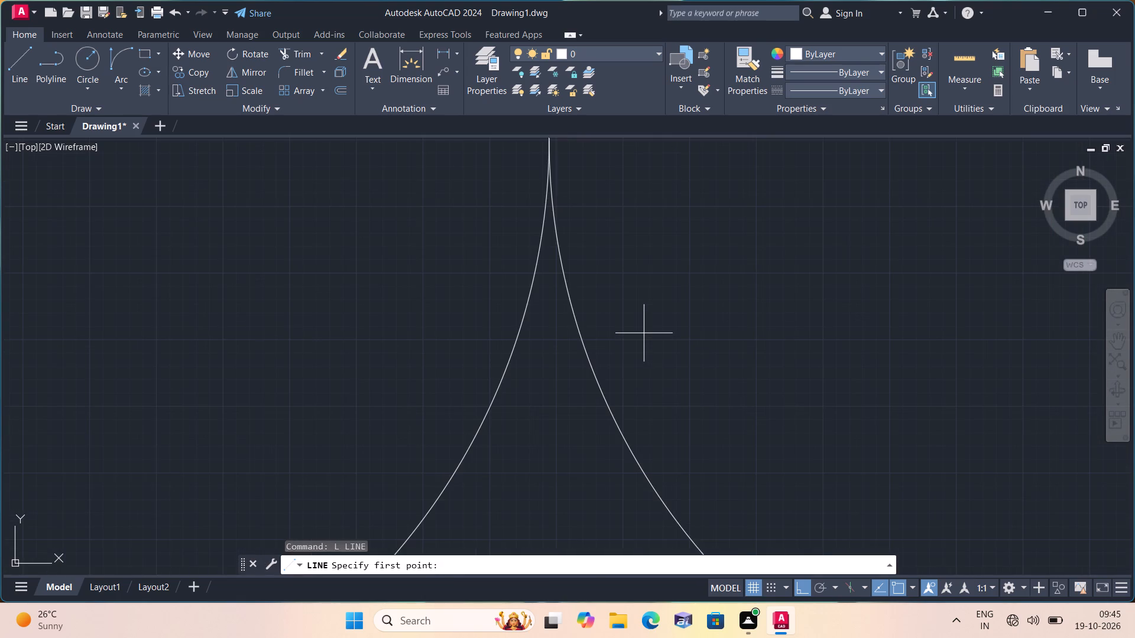
pyautogui.scroll(-1, 644, 333)
pyautogui.scroll(-3, 716, 369)
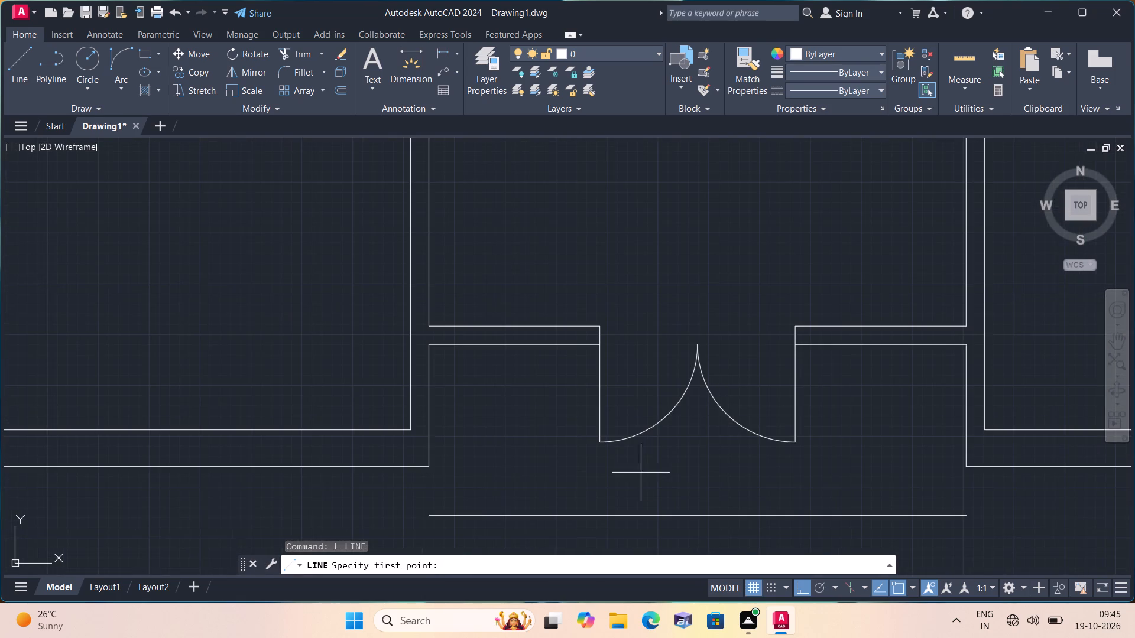
pyautogui.moveTo(639, 467); pyautogui.dragTo(679, 369, button='middle')
pyautogui.scroll(1, 443, 388)
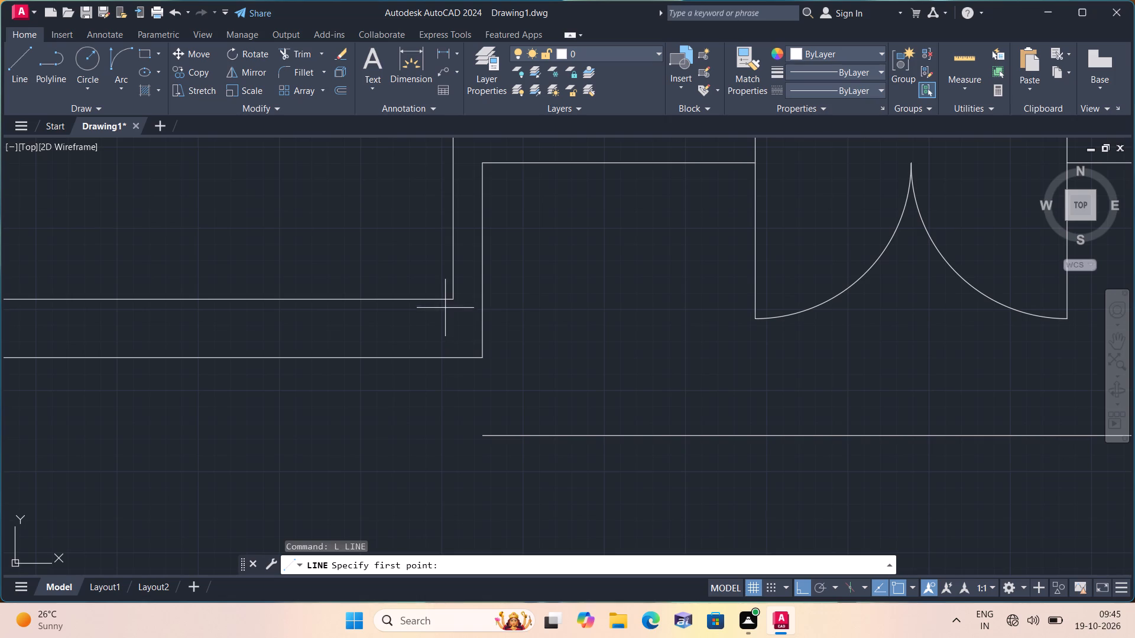
pyautogui.click(485, 355)
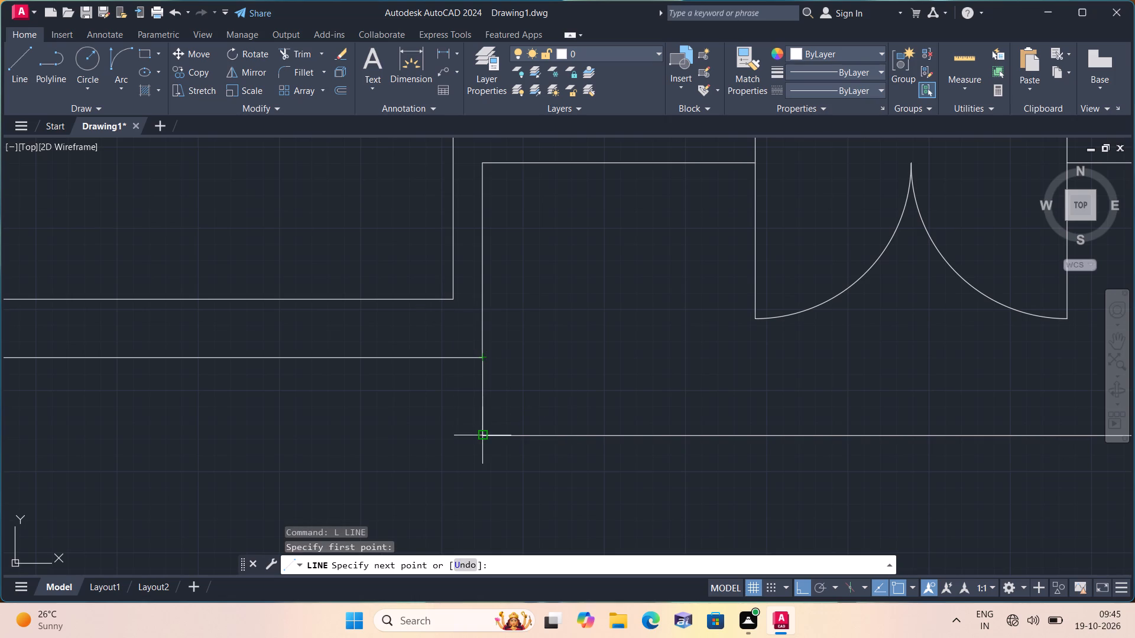
pyautogui.click(485, 439)
pyautogui.press('space')
pyautogui.scroll(-1, 485, 439)
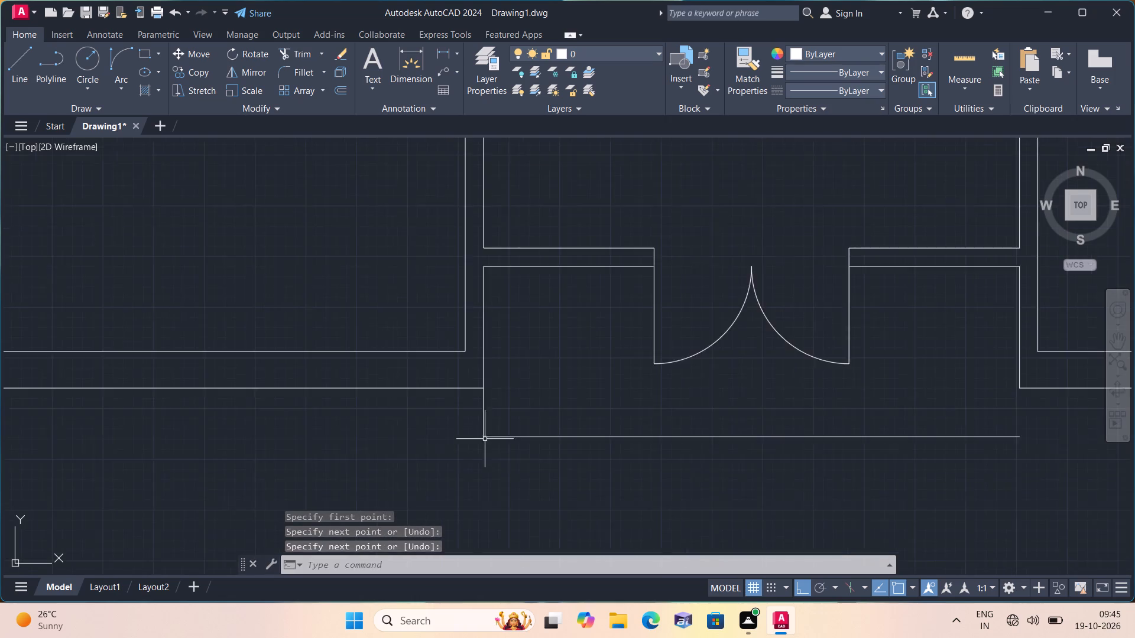
pyautogui.scroll(-1, 493, 434)
# Draw a line from the right room's outer bottom corner down to the right end of the front area's bottom line.
pyautogui.press('space')
pyautogui.scroll(1, 785, 420)
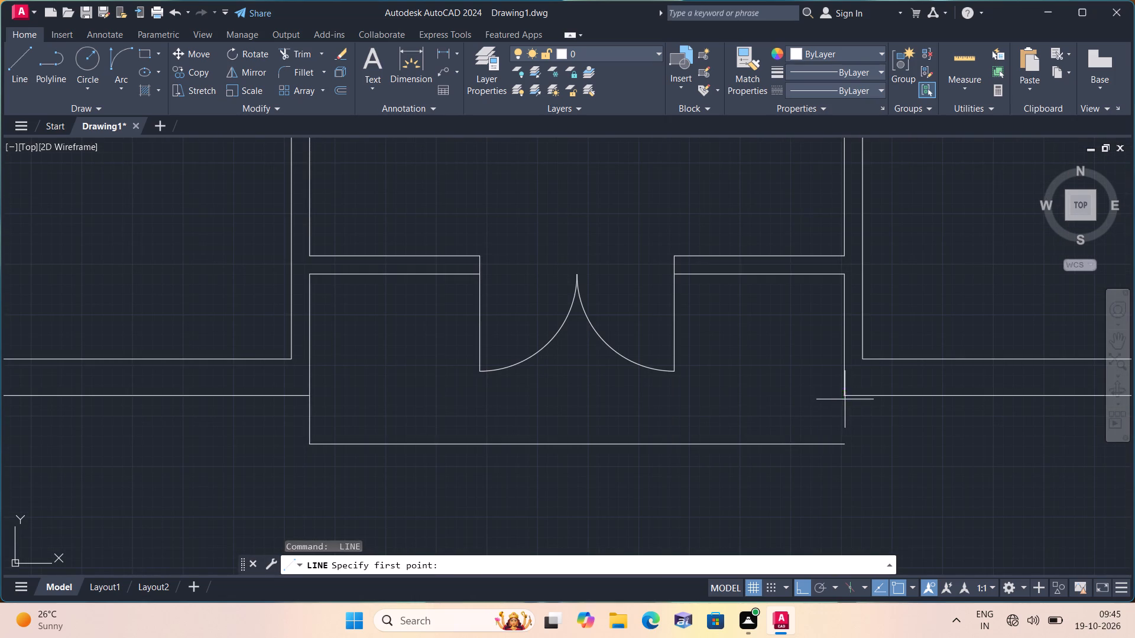
pyautogui.click(845, 399)
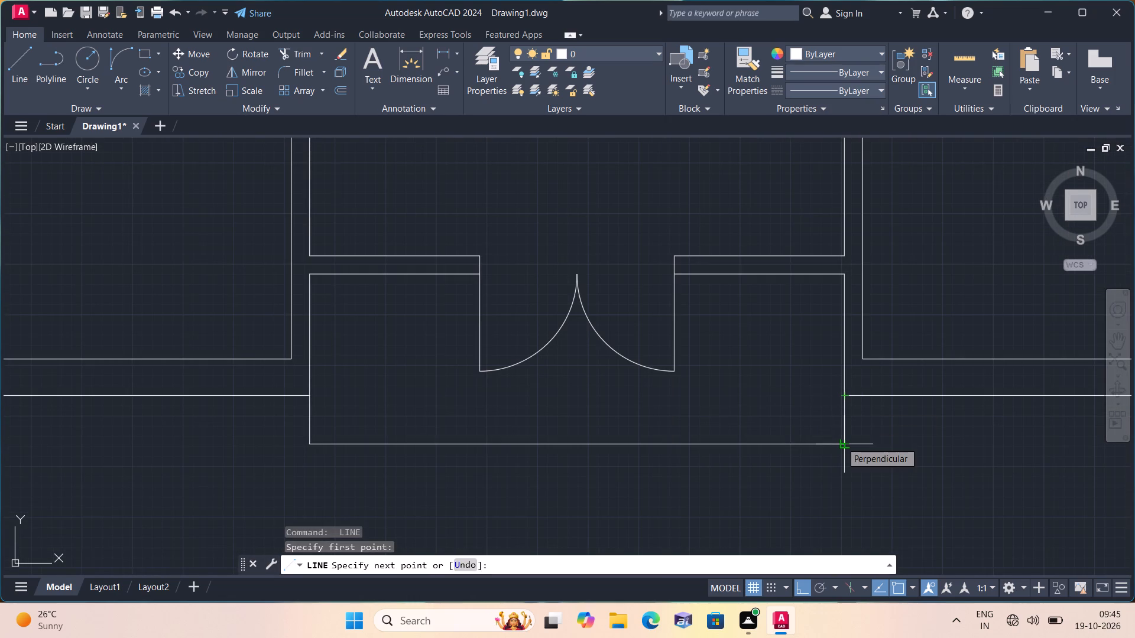
pyautogui.click(841, 442)
pyautogui.press('space')
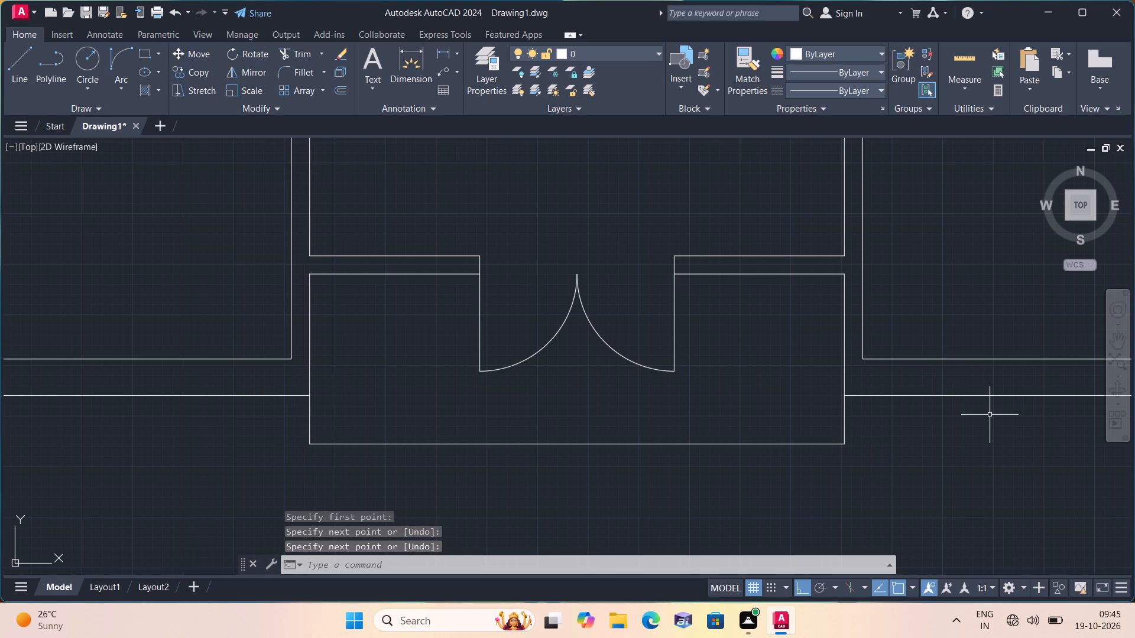
# Offset the front area's short right and left side lines outward by 4.5".
pyautogui.write('off')
pyautogui.press('space')
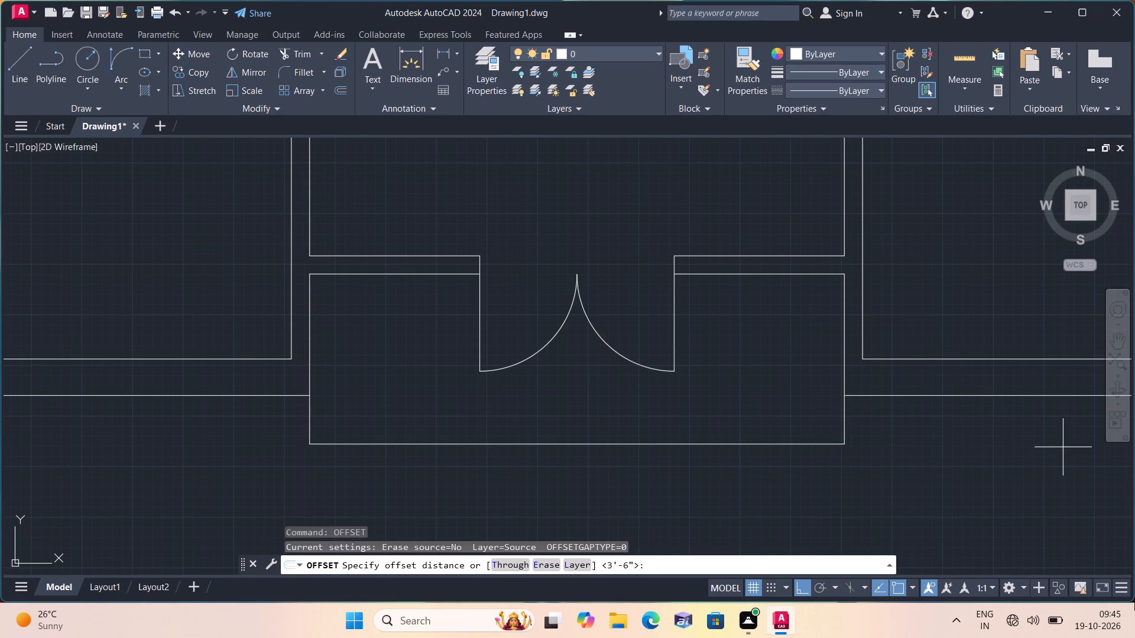
pyautogui.write('4.5"')
pyautogui.press('space')
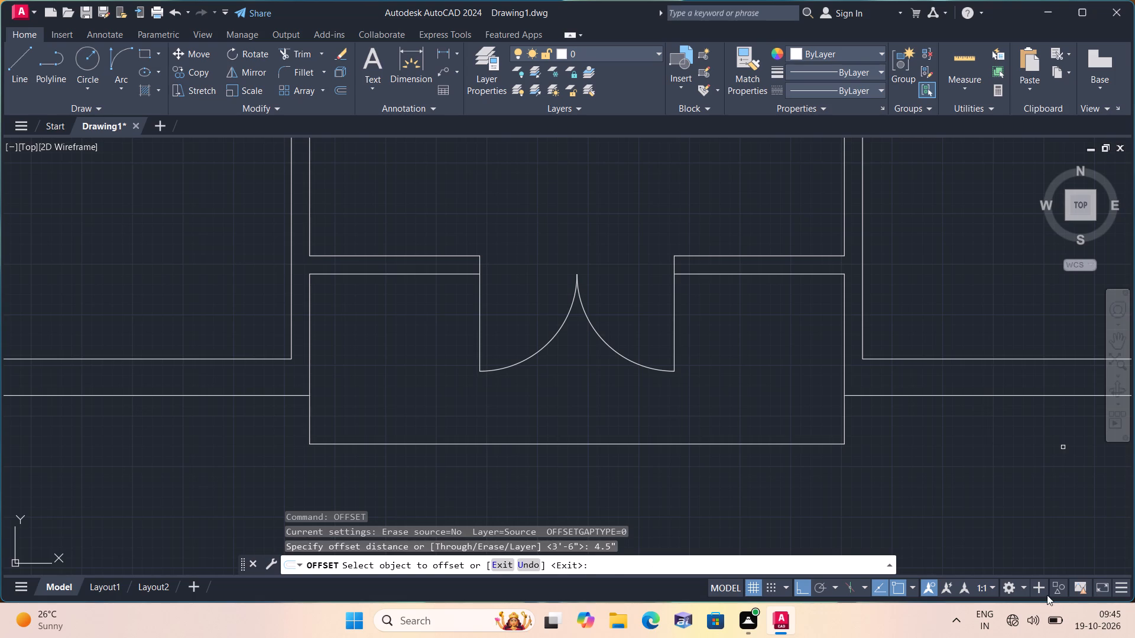
pyautogui.click(840, 413)
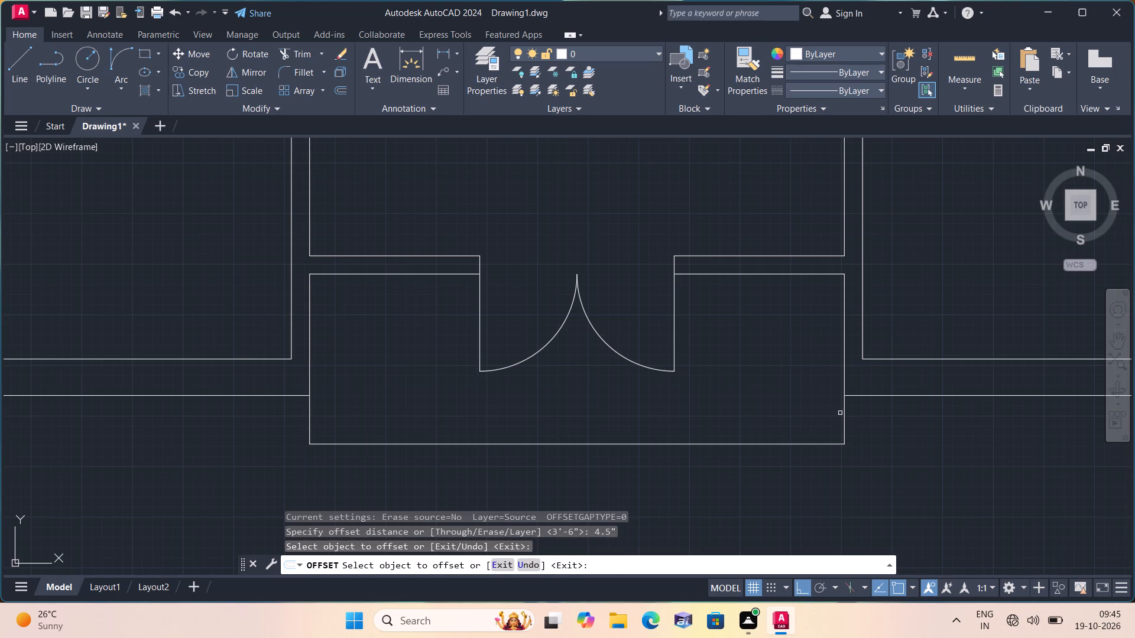
pyautogui.click(848, 416)
pyautogui.click(847, 416)
pyautogui.click(847, 416)
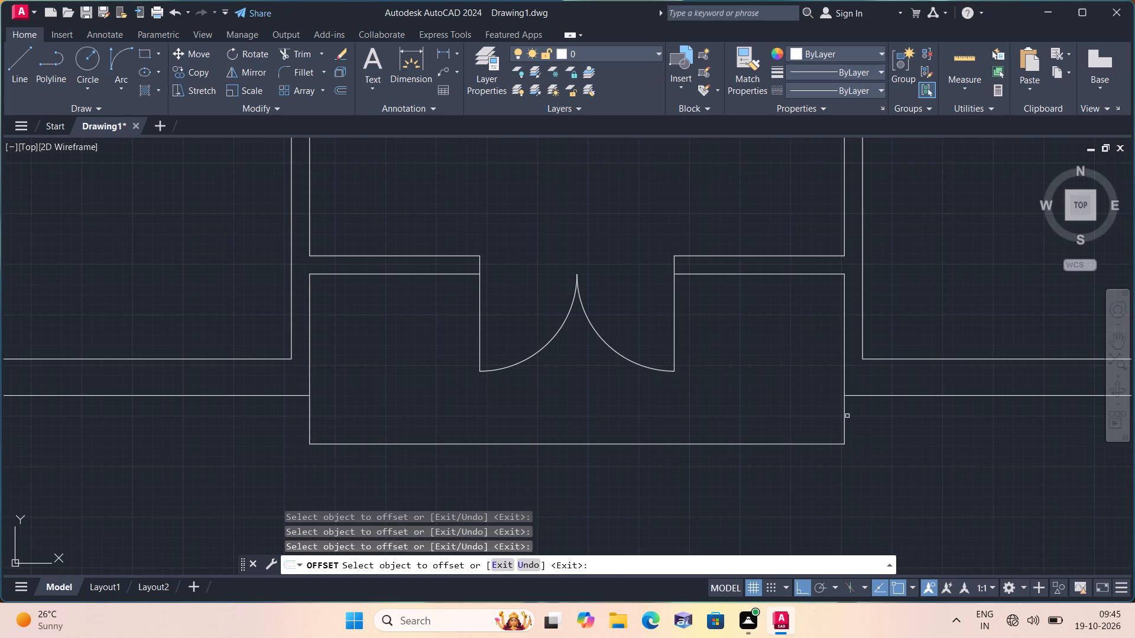
pyautogui.click(846, 416)
pyautogui.click(868, 431)
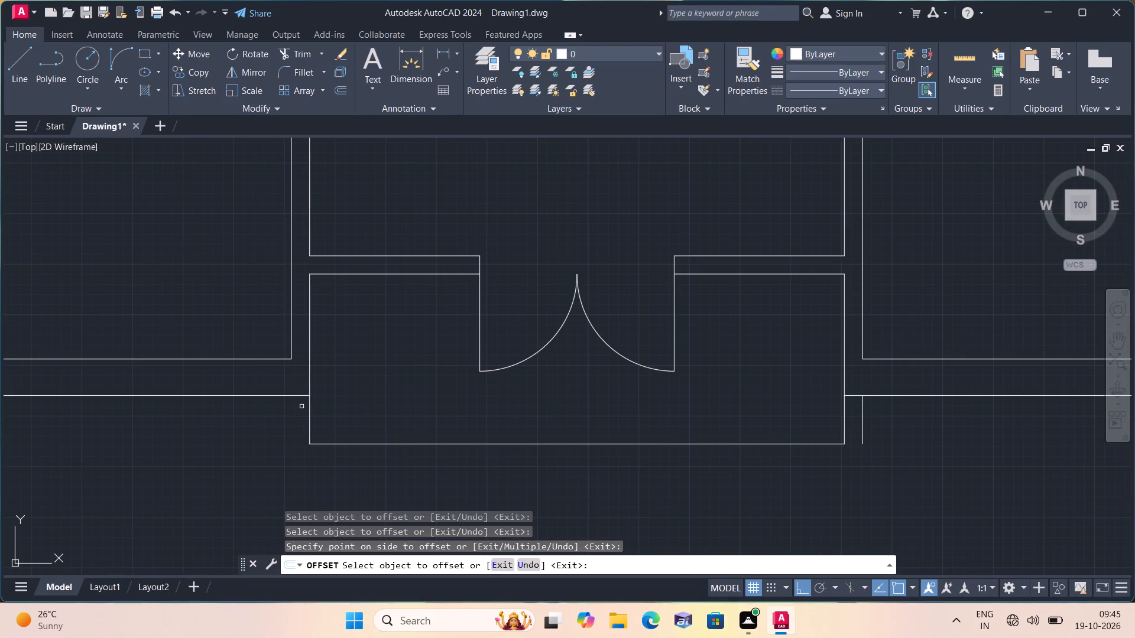
pyautogui.click(308, 411)
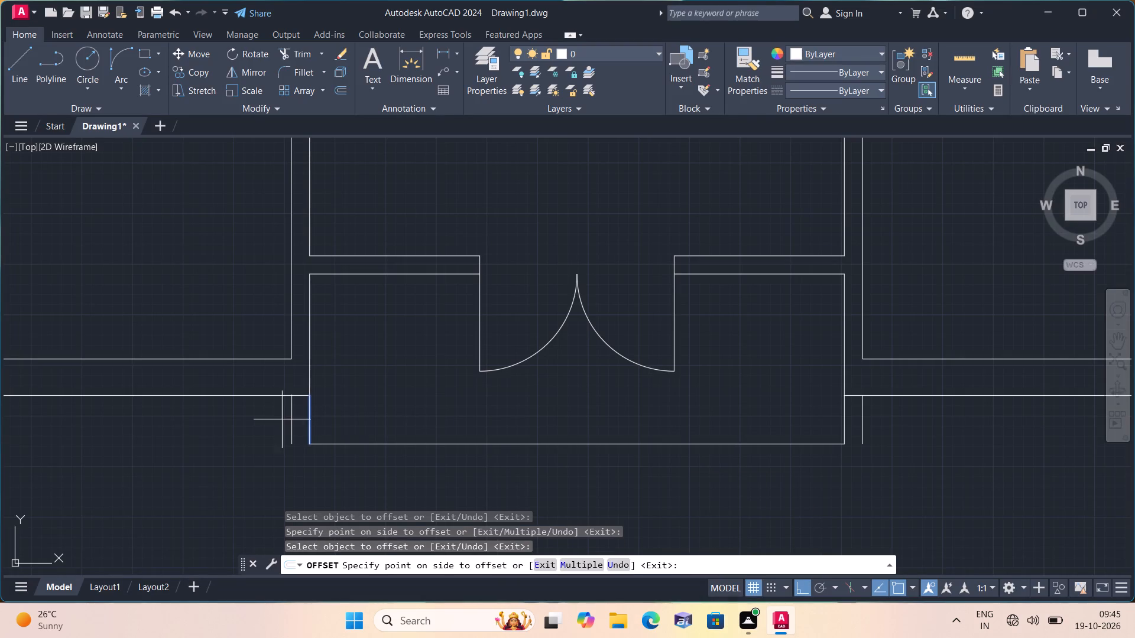
pyautogui.click(275, 422)
pyautogui.press('space')
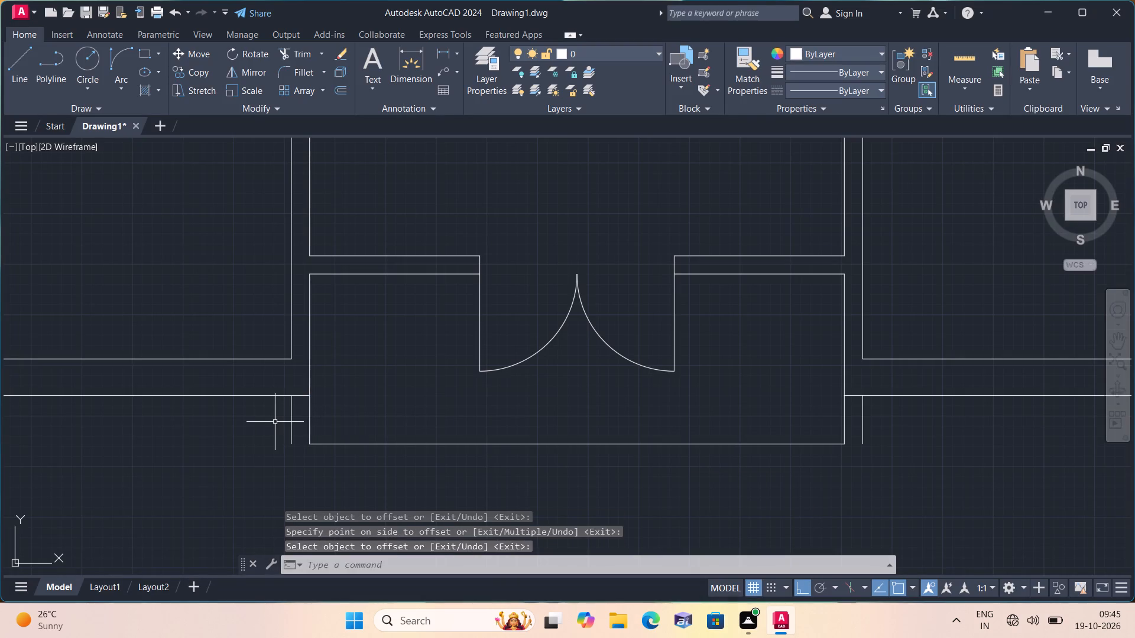
# Extend the front area's bottom line at both ends to meet the outer offset side lines.
pyautogui.write('exte')
pyautogui.press('space')
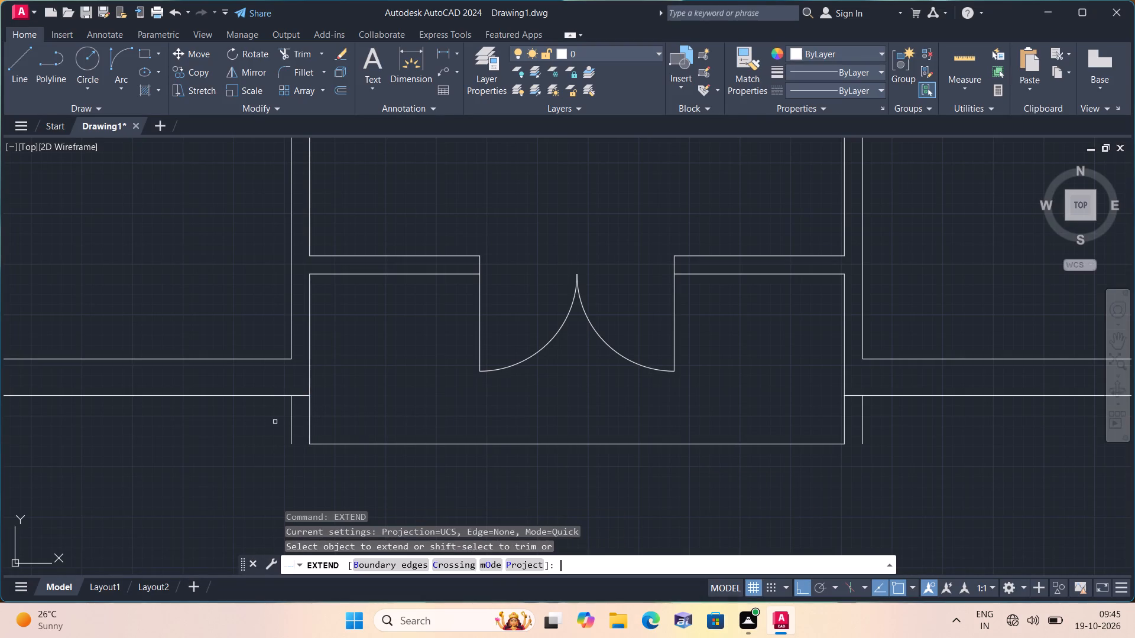
pyautogui.click(388, 445)
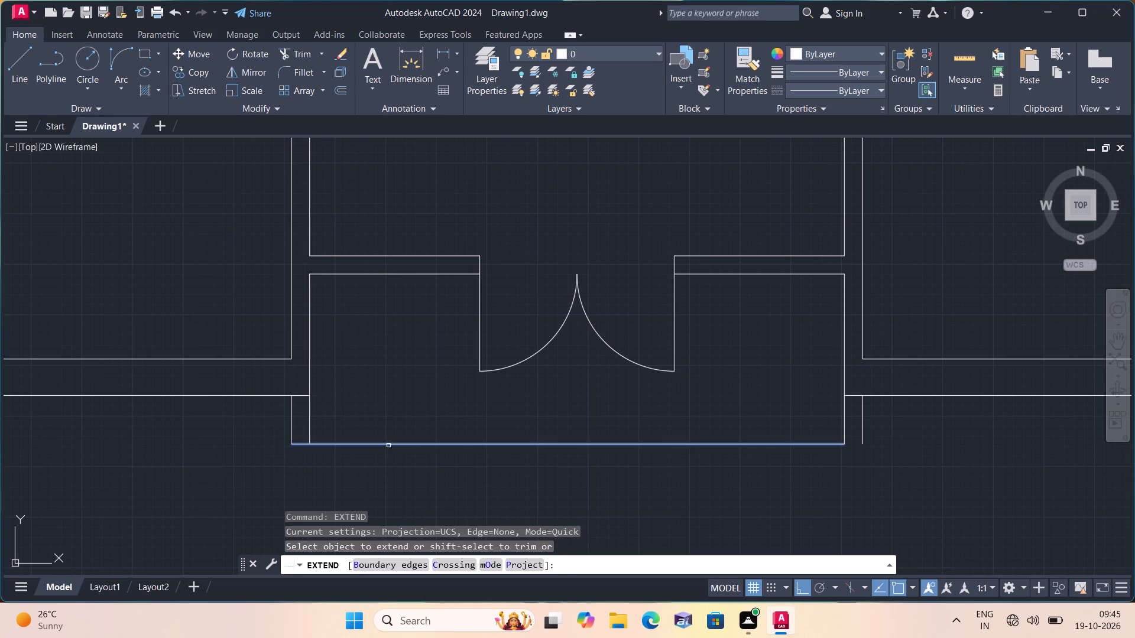
pyautogui.moveTo(627, 425); pyautogui.dragTo(683, 427)
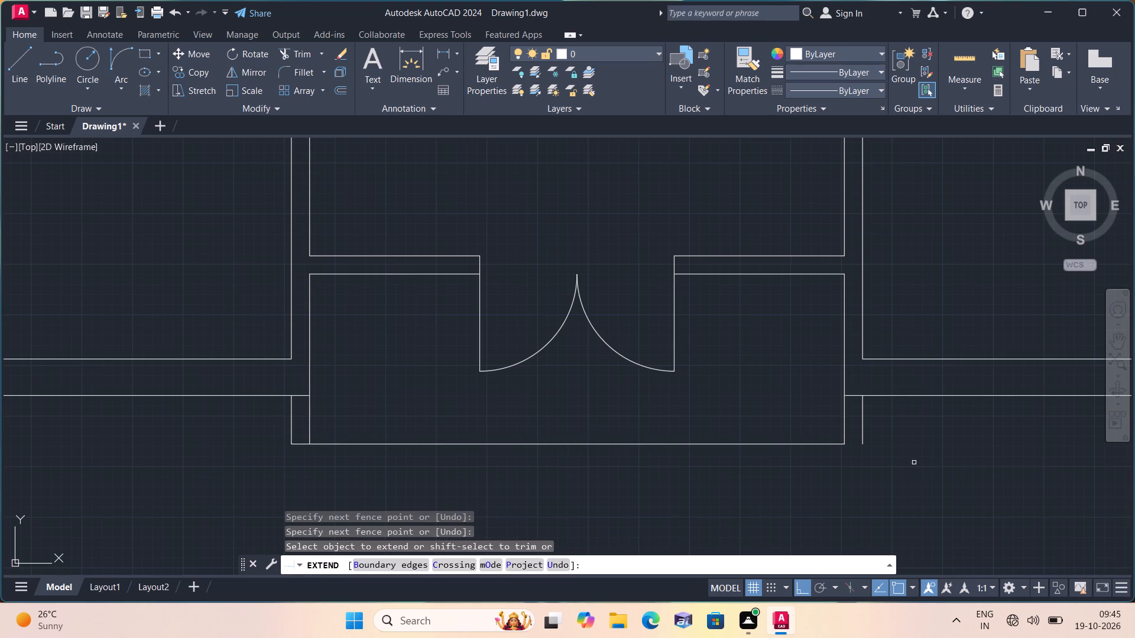
pyautogui.click(919, 463)
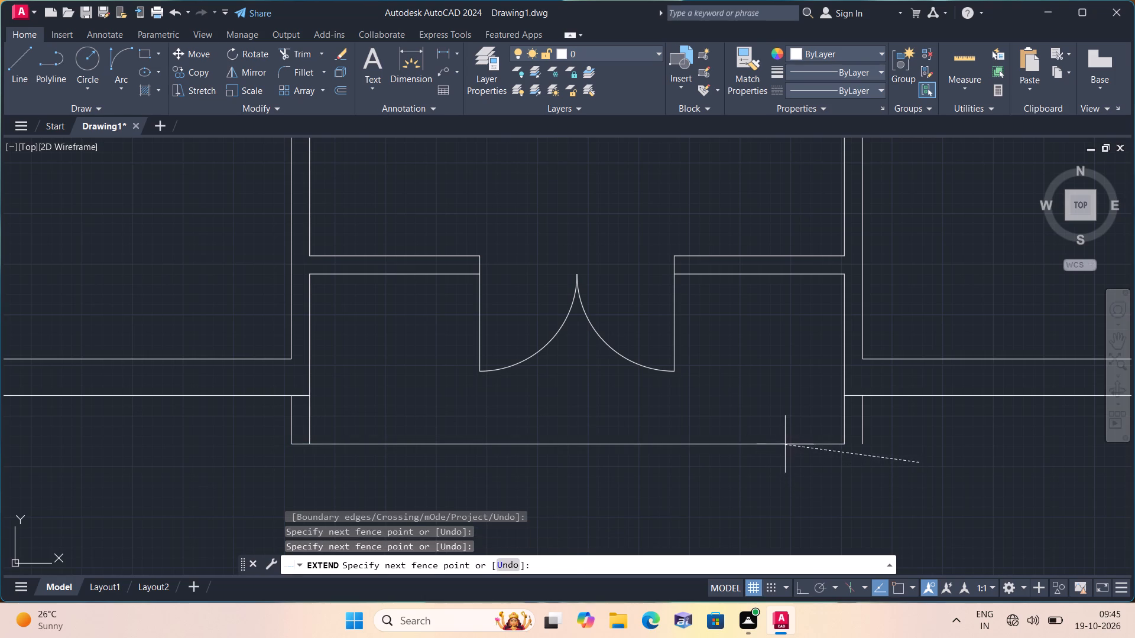
pyautogui.click(805, 425)
pyautogui.click(806, 439)
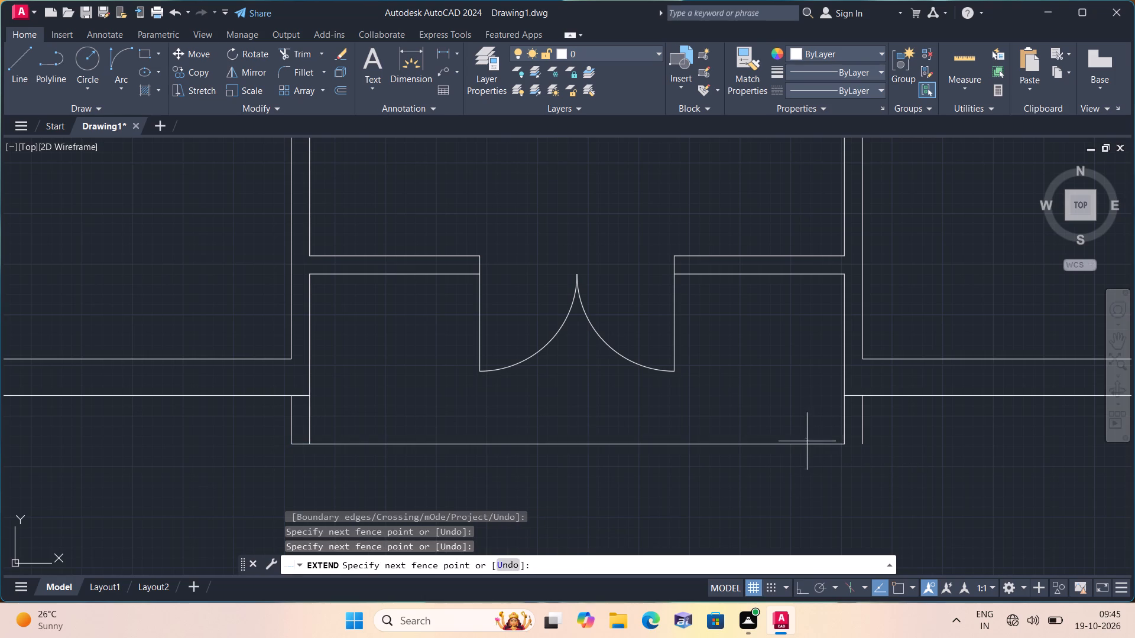
pyautogui.click(810, 448)
pyautogui.press('space')
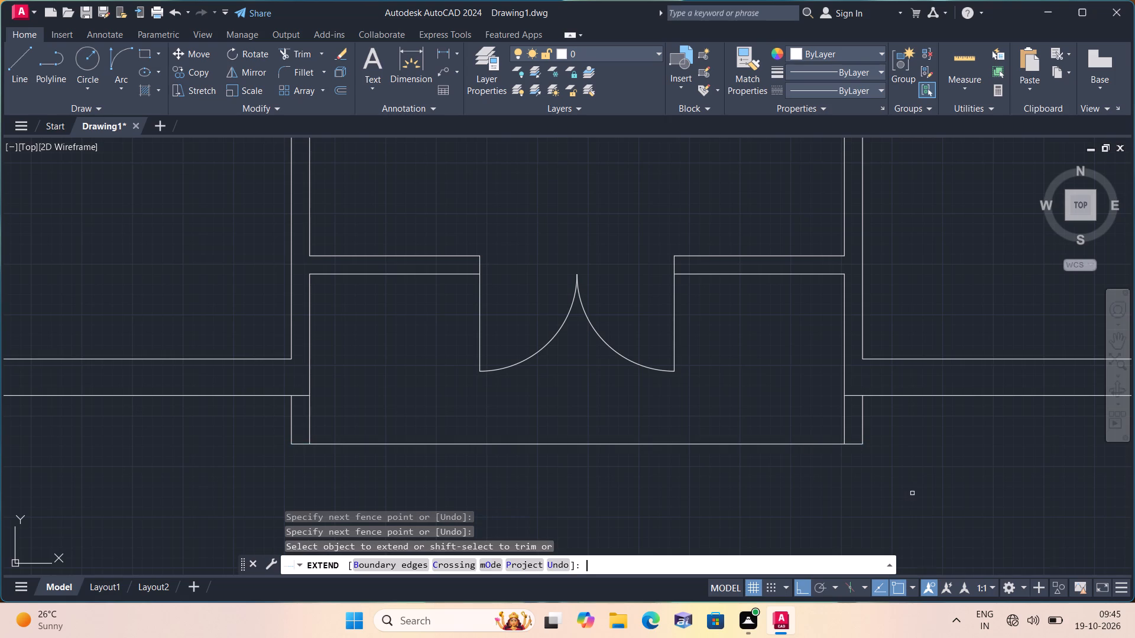
pyautogui.write('r')
pyautogui.press('Escape')
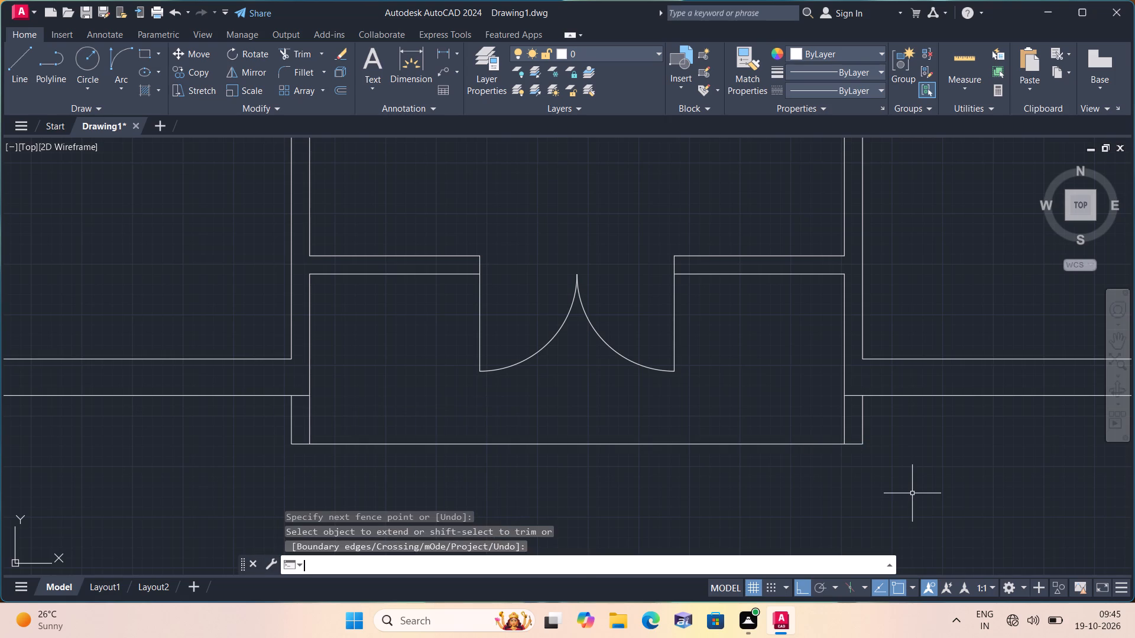
# Trim the short outer wall line pieces crossing between the double side lines at both sides of the front area.
pyautogui.write('tri')
pyautogui.press('space')
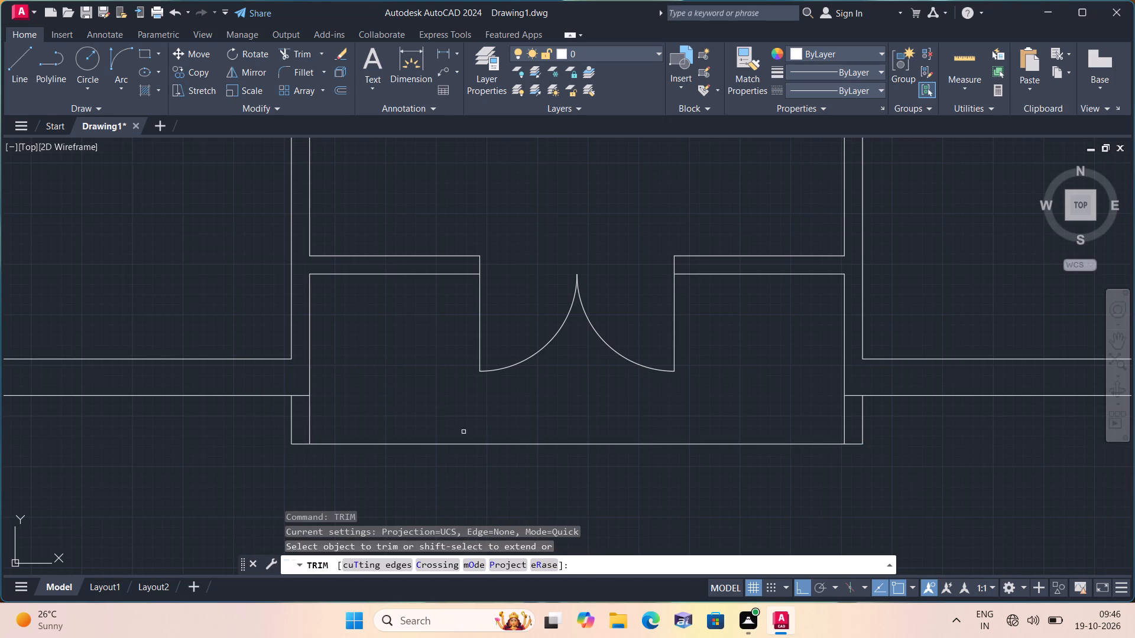
pyautogui.scroll(2, 304, 409)
pyautogui.moveTo(295, 388); pyautogui.dragTo(294, 381)
pyautogui.click(294, 366)
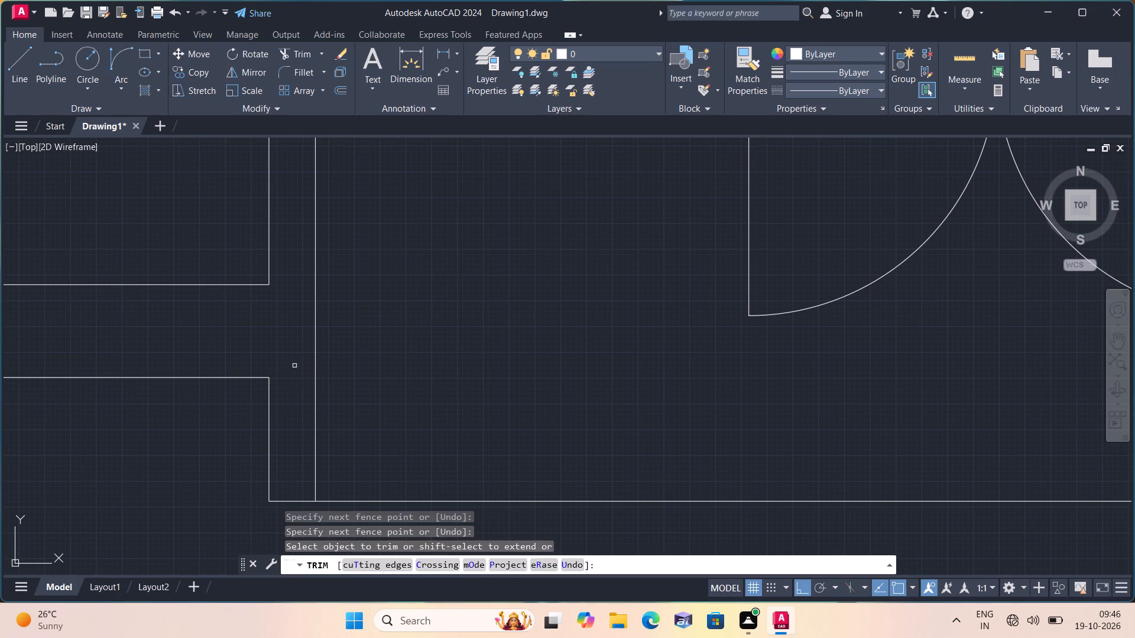
pyautogui.scroll(-3, 294, 366)
pyautogui.scroll(2, 651, 368)
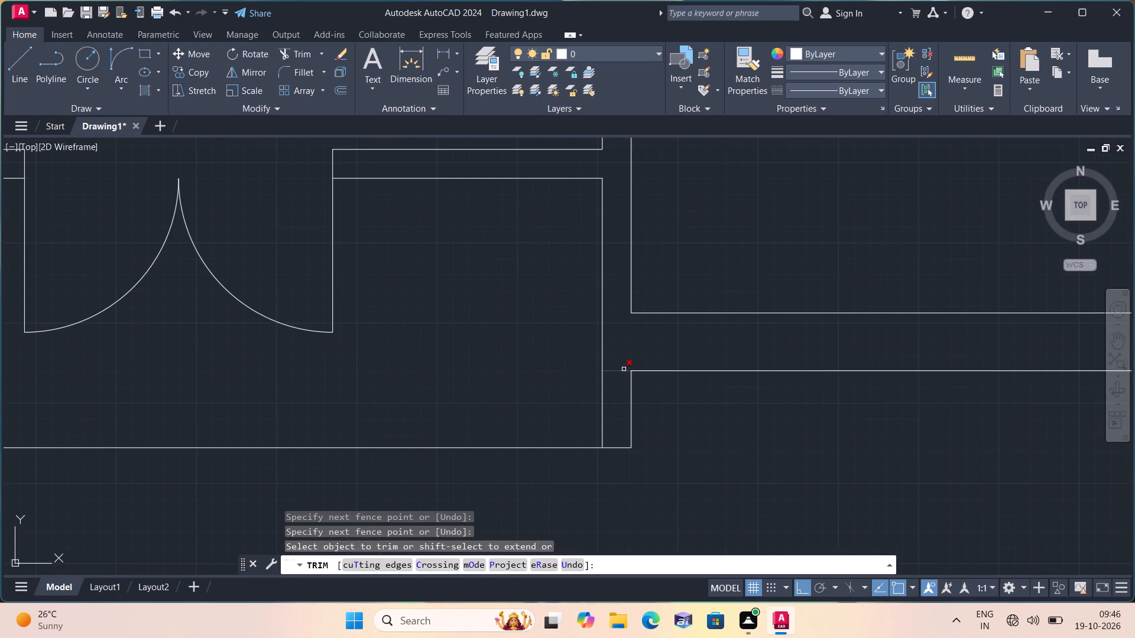
pyautogui.click(624, 369)
pyautogui.scroll(-3, 624, 369)
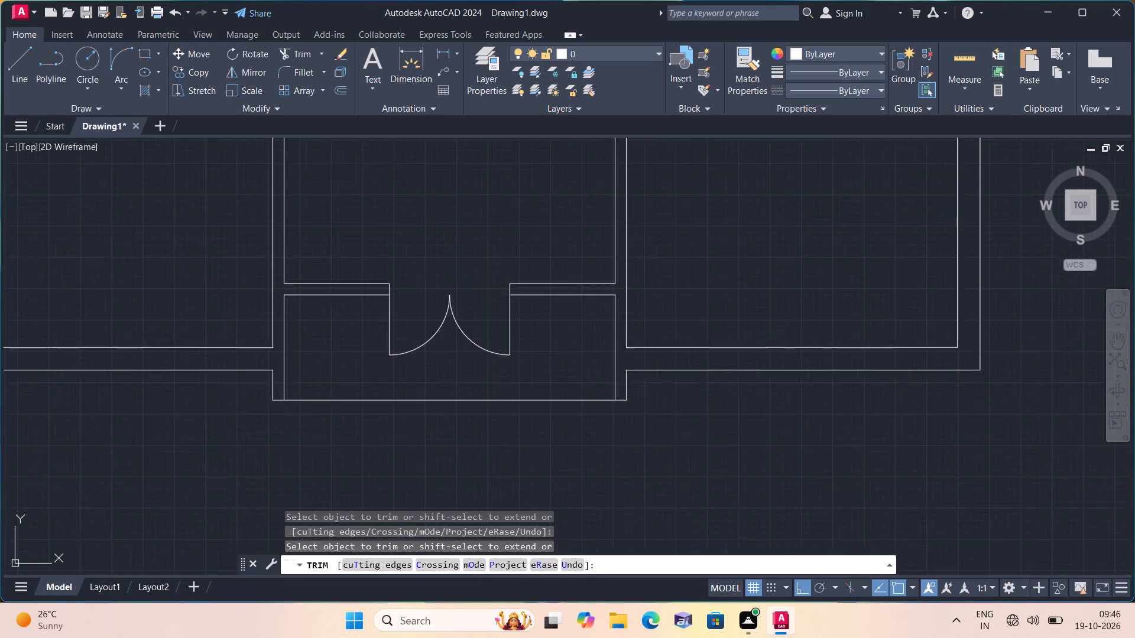
# Examine the upper unit's outer walls and top-left rooms for leftover lines at the wall junctions.
pyautogui.scroll(-2, 624, 371)
pyautogui.moveTo(575, 227); pyautogui.dragTo(549, 416, button='middle')
pyautogui.scroll(-1, 575, 227)
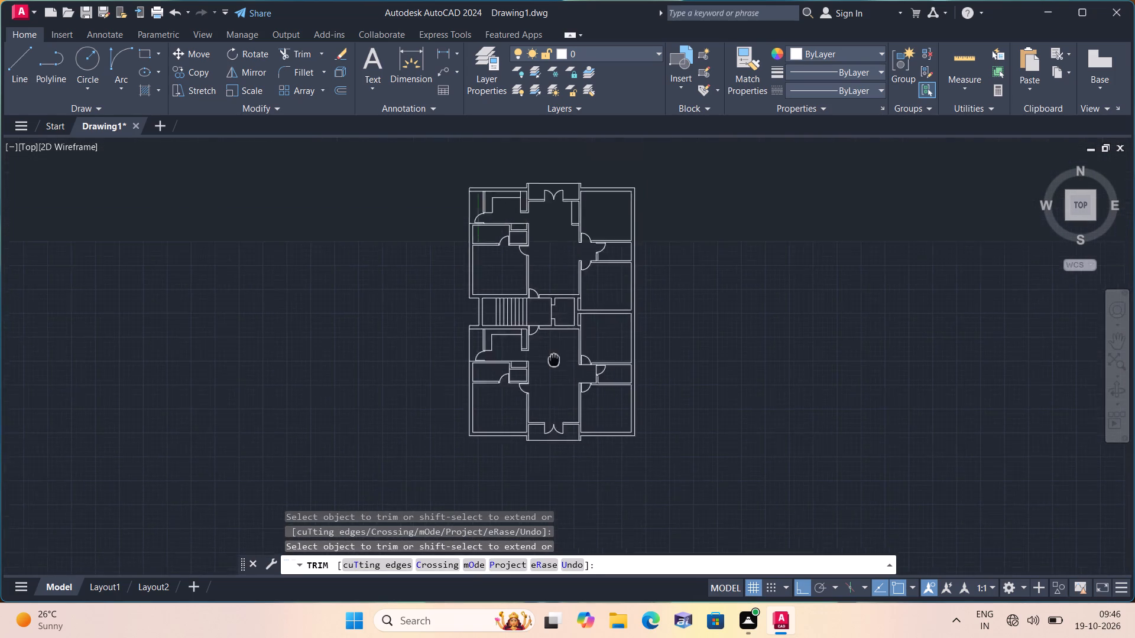
pyautogui.moveTo(549, 416); pyautogui.dragTo(542, 522, button='middle')
pyautogui.scroll(3, 466, 366)
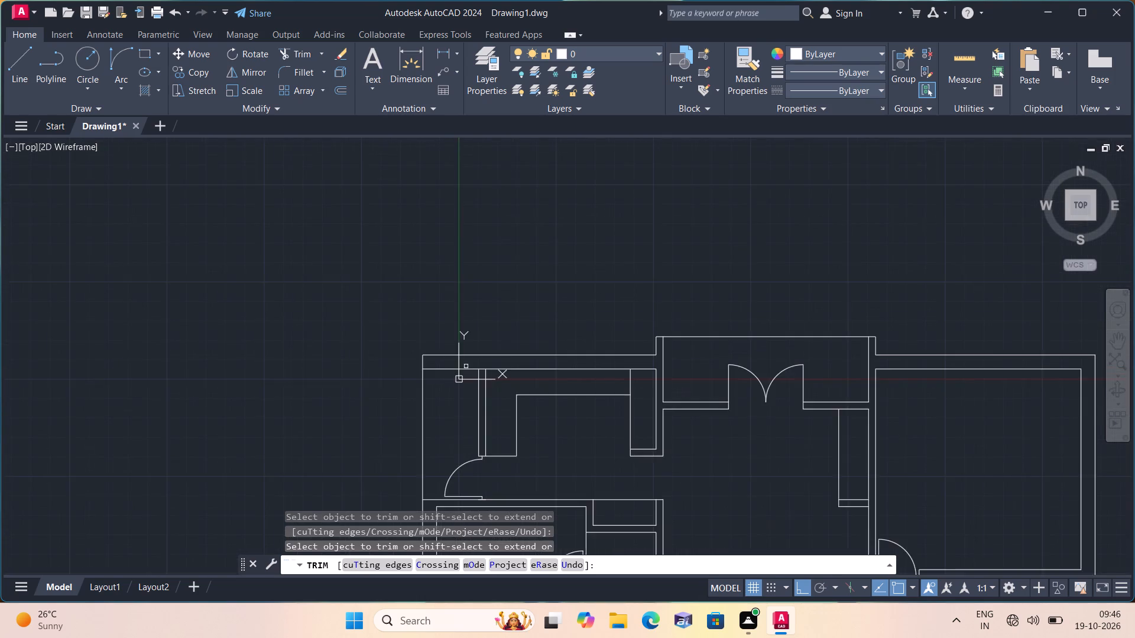
pyautogui.scroll(1, 466, 366)
pyautogui.scroll(1, 466, 429)
pyautogui.moveTo(466, 429); pyautogui.dragTo(463, 428, button='middle')
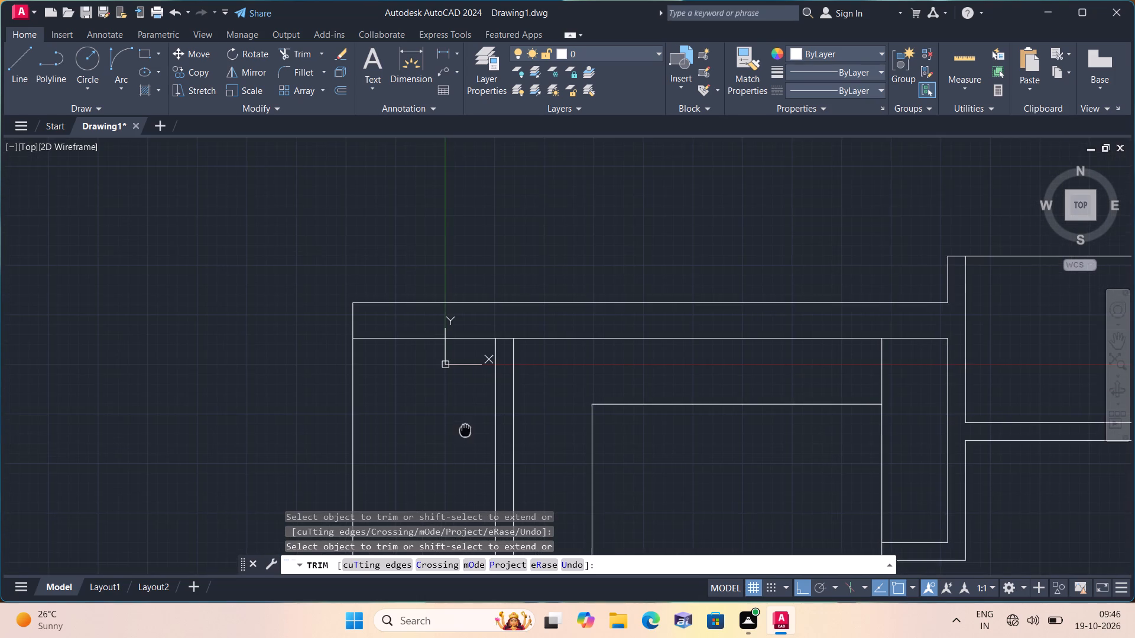
pyautogui.moveTo(463, 428); pyautogui.dragTo(410, 377, button='middle')
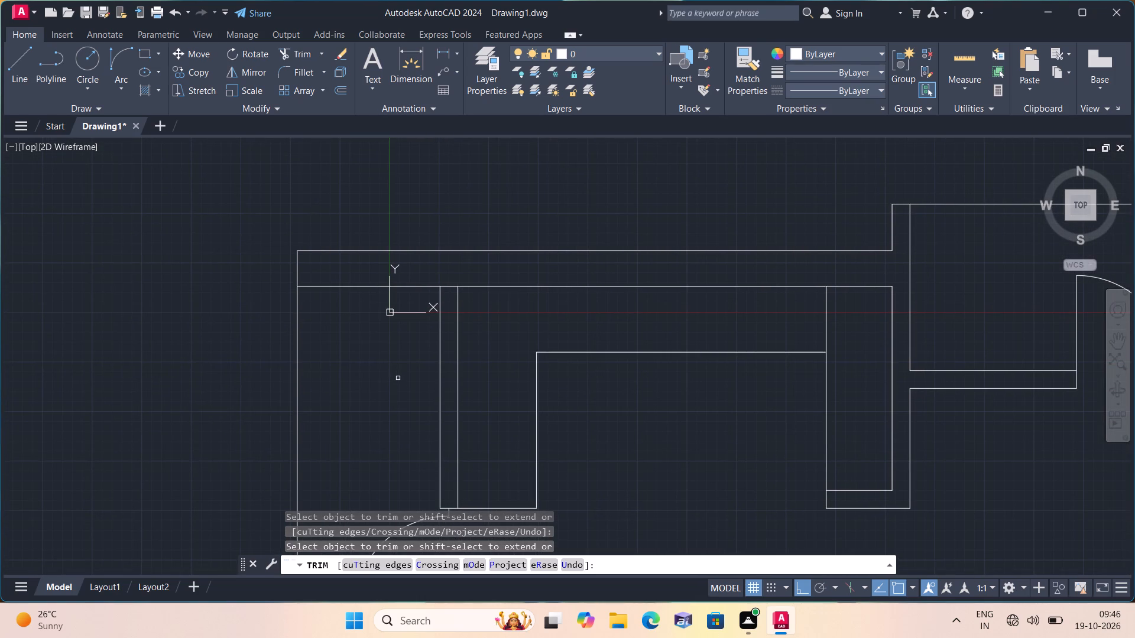
pyautogui.moveTo(398, 382); pyautogui.dragTo(398, 283, button='middle')
pyautogui.scroll(-2, 384, 318)
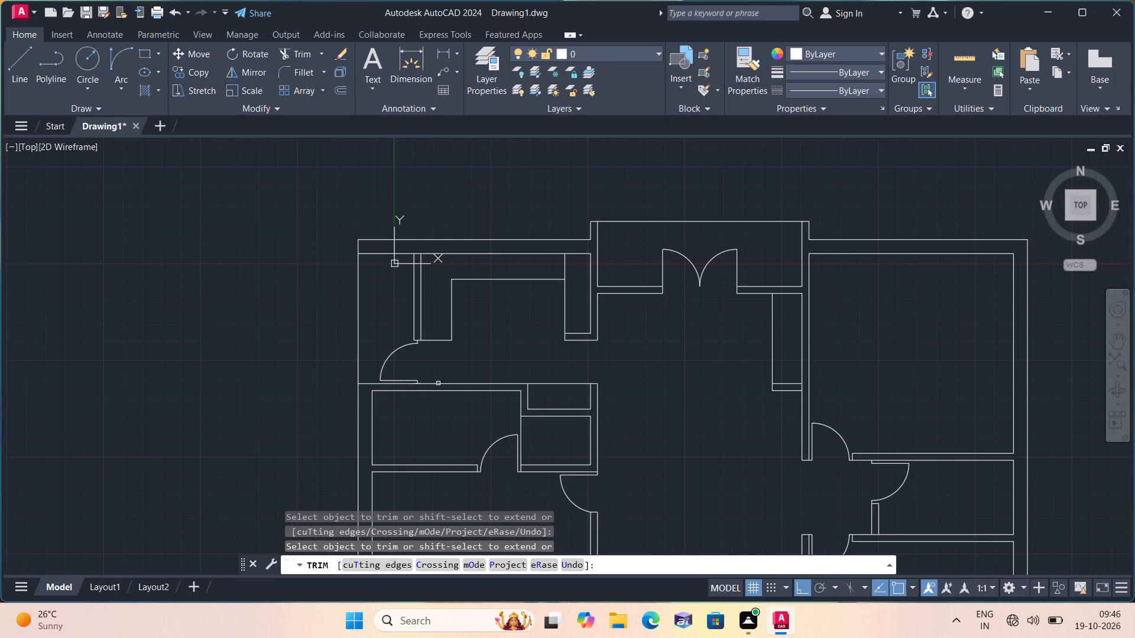
# Trim the short line across the foot of the partition beside the upper unit's small right-hand room door.
pyautogui.scroll(-1, 725, 473)
pyautogui.moveTo(721, 463); pyautogui.dragTo(708, 433, button='middle')
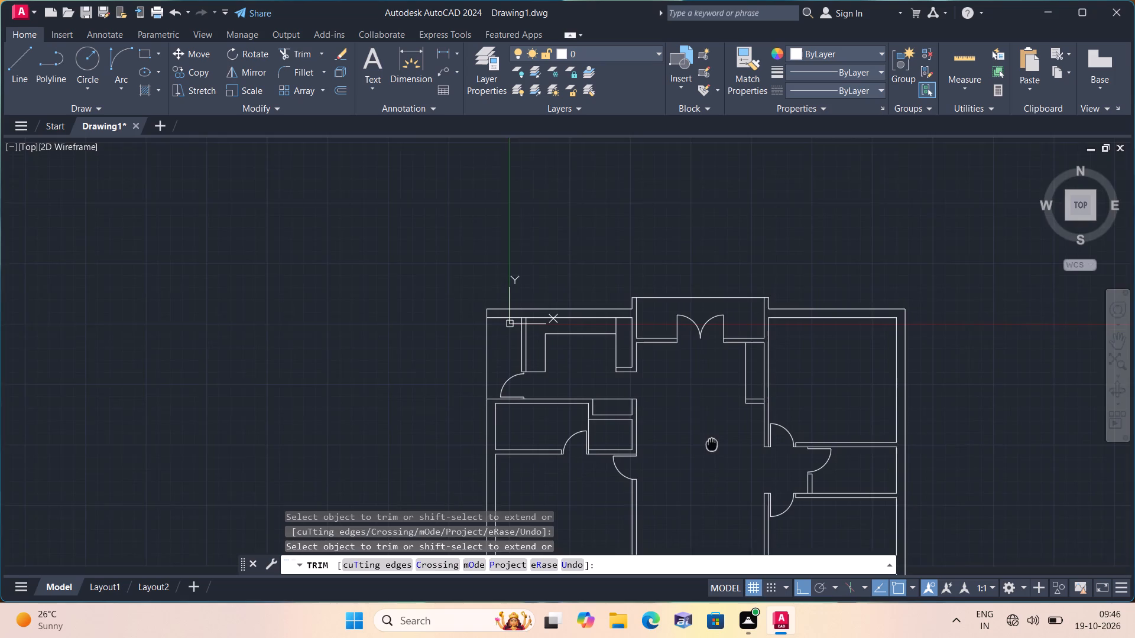
pyautogui.moveTo(708, 433); pyautogui.dragTo(690, 386, button='middle')
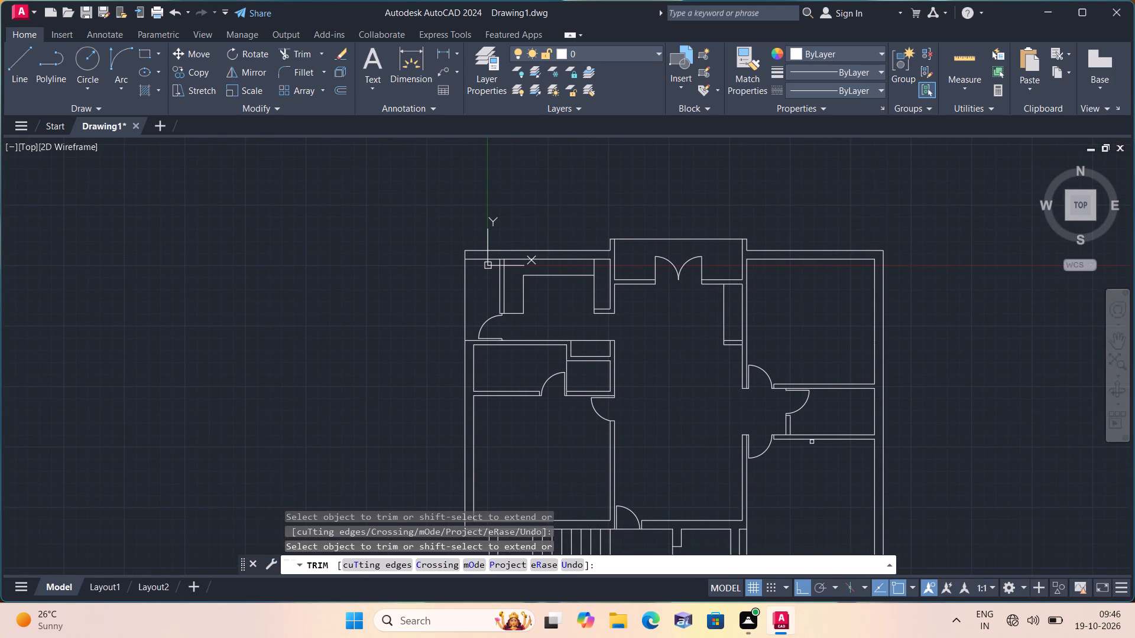
pyautogui.scroll(2, 789, 433)
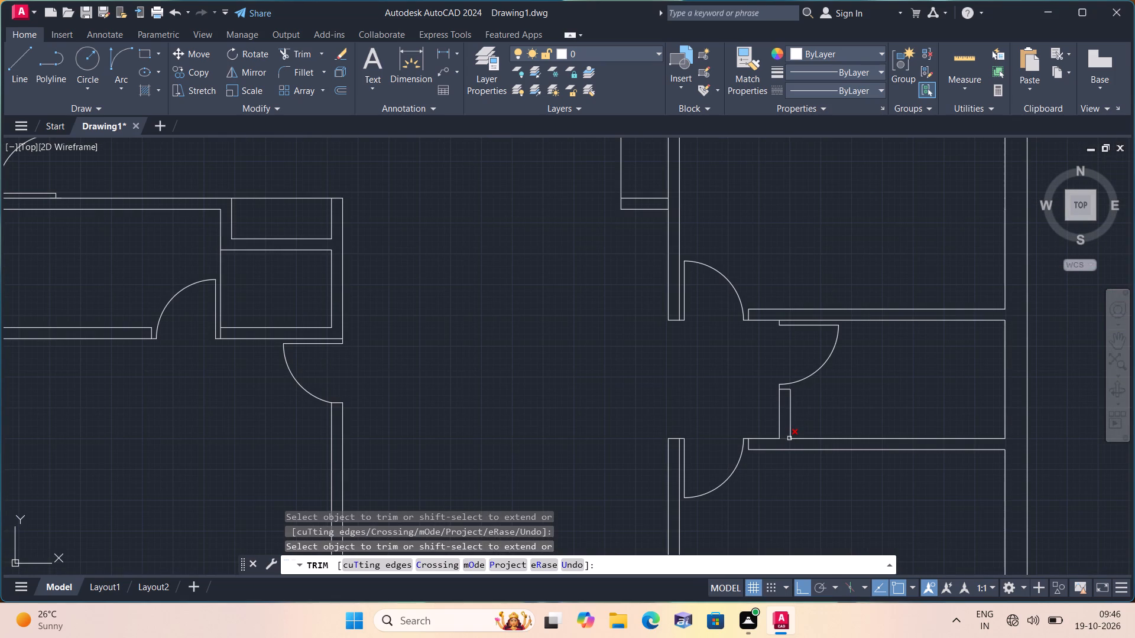
pyautogui.click(789, 438)
# Examine both units and the stair area for remaining leftover lines or open wall junctions.
pyautogui.scroll(-1, 786, 442)
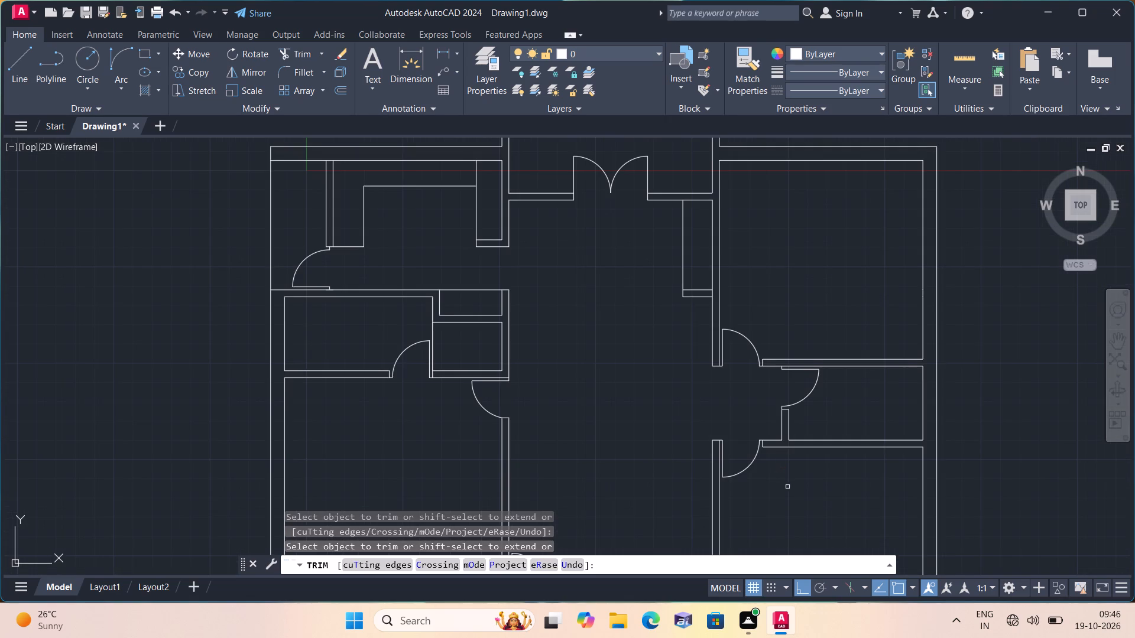
pyautogui.moveTo(787, 487); pyautogui.dragTo(753, 416, button='middle')
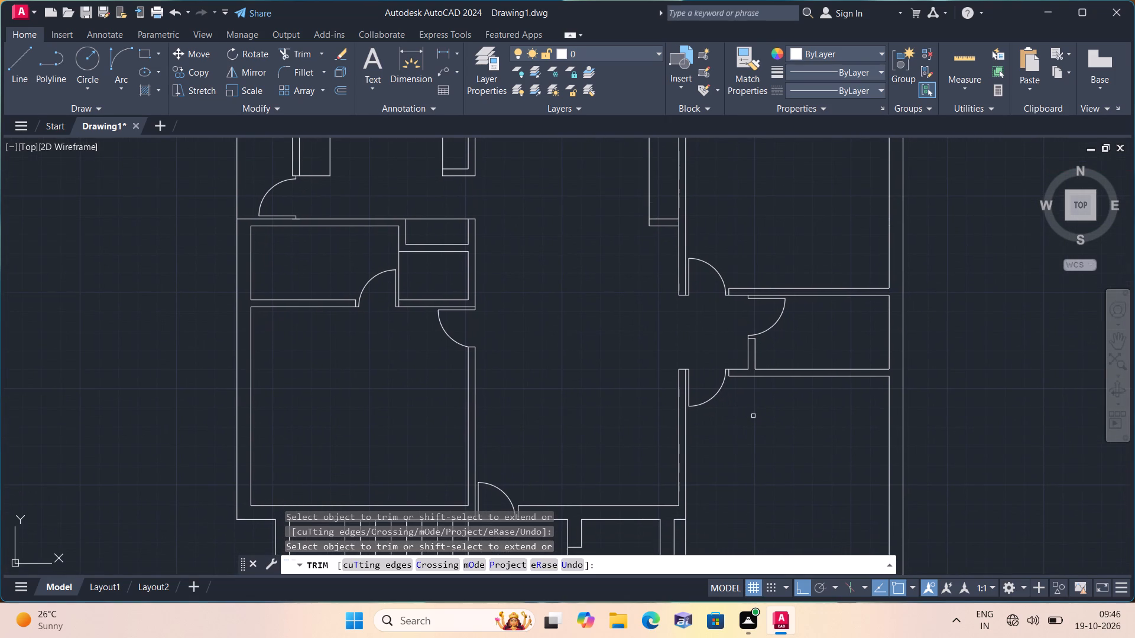
pyautogui.scroll(-1, 785, 474)
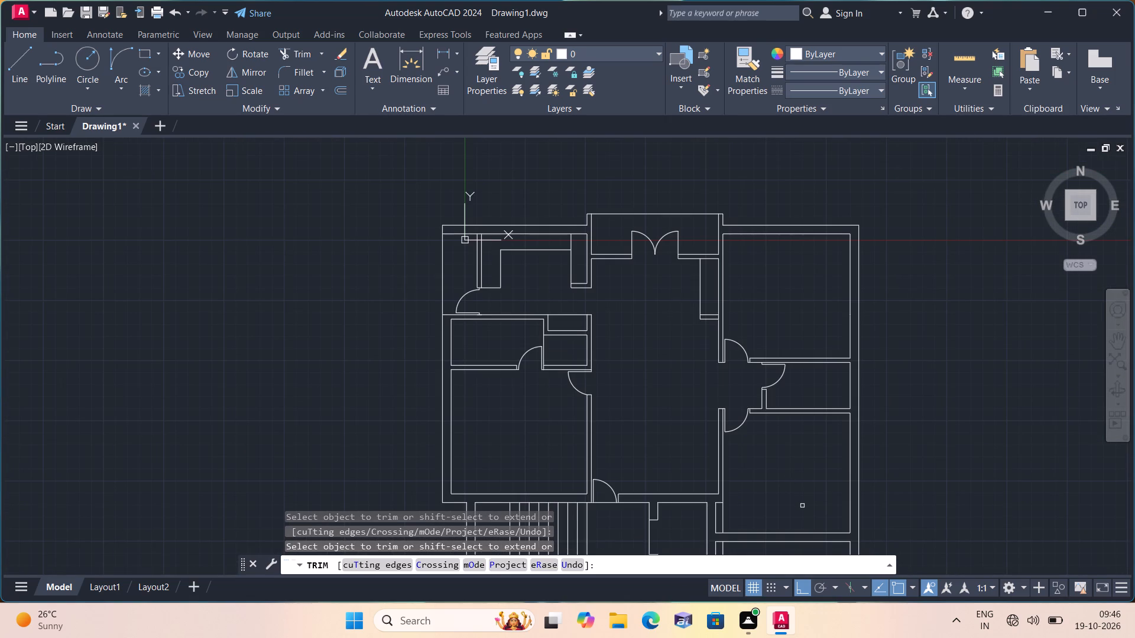
pyautogui.moveTo(799, 504); pyautogui.dragTo(758, 405, button='middle')
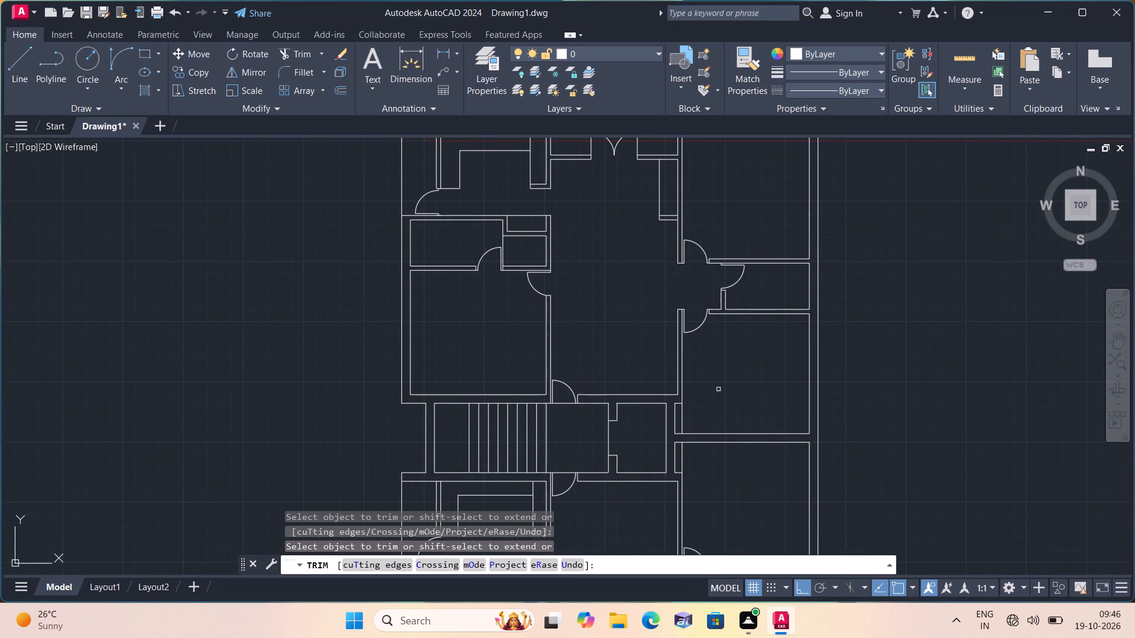
pyautogui.moveTo(769, 484); pyautogui.dragTo(757, 415, button='middle')
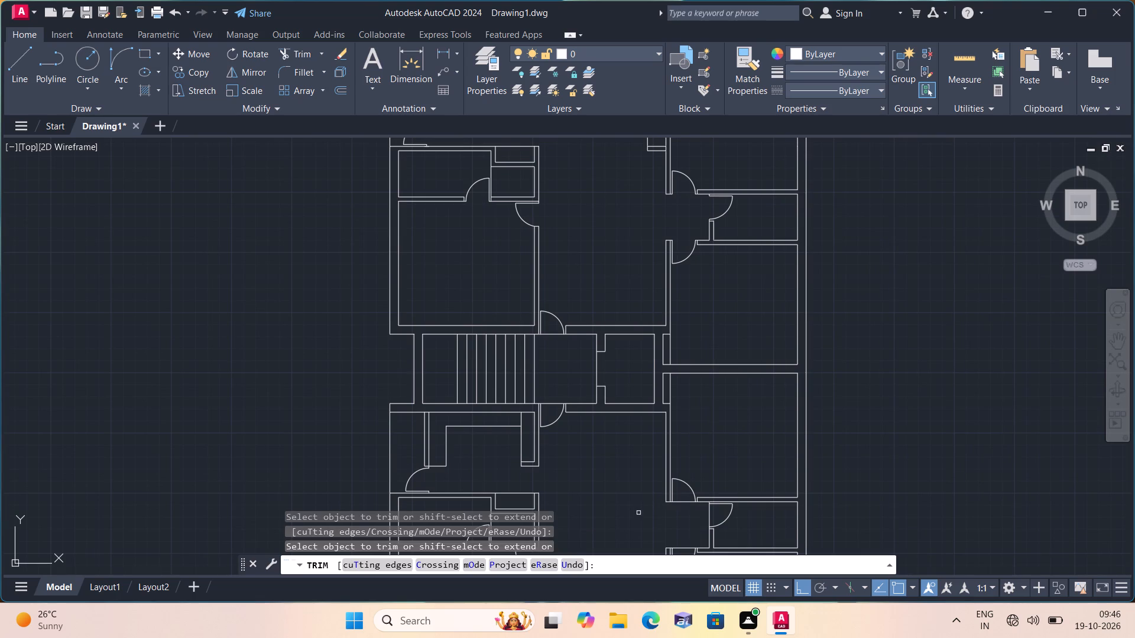
pyautogui.moveTo(637, 505); pyautogui.dragTo(614, 424, button='middle')
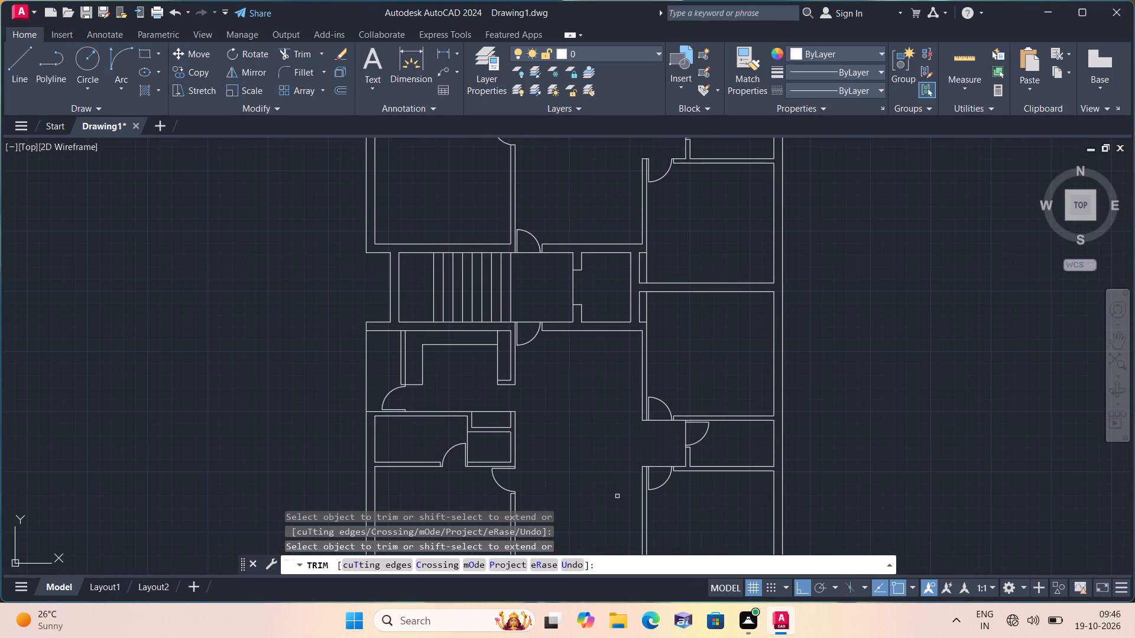
pyautogui.moveTo(597, 475); pyautogui.dragTo(571, 380, button='middle')
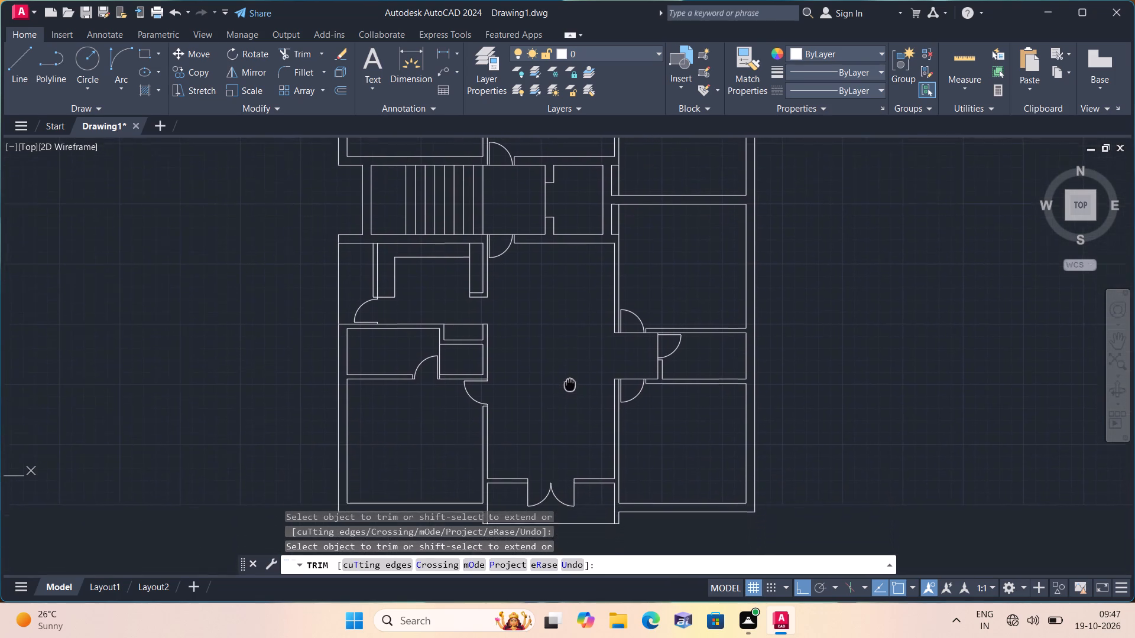
pyautogui.moveTo(571, 380); pyautogui.dragTo(576, 369, button='middle')
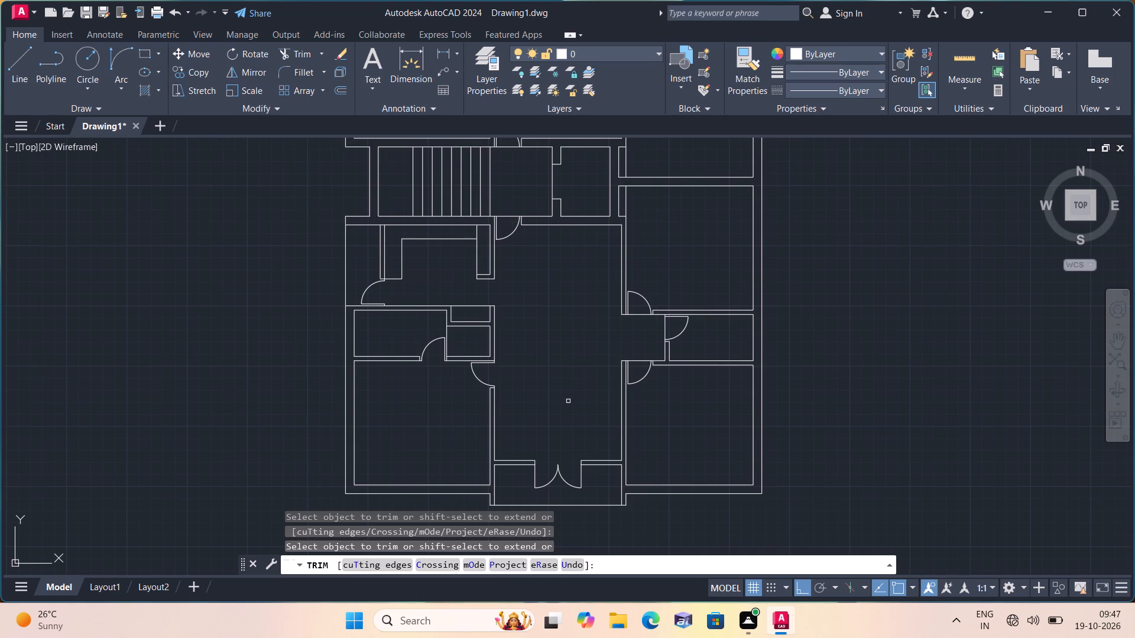
pyautogui.scroll(-1, 565, 408)
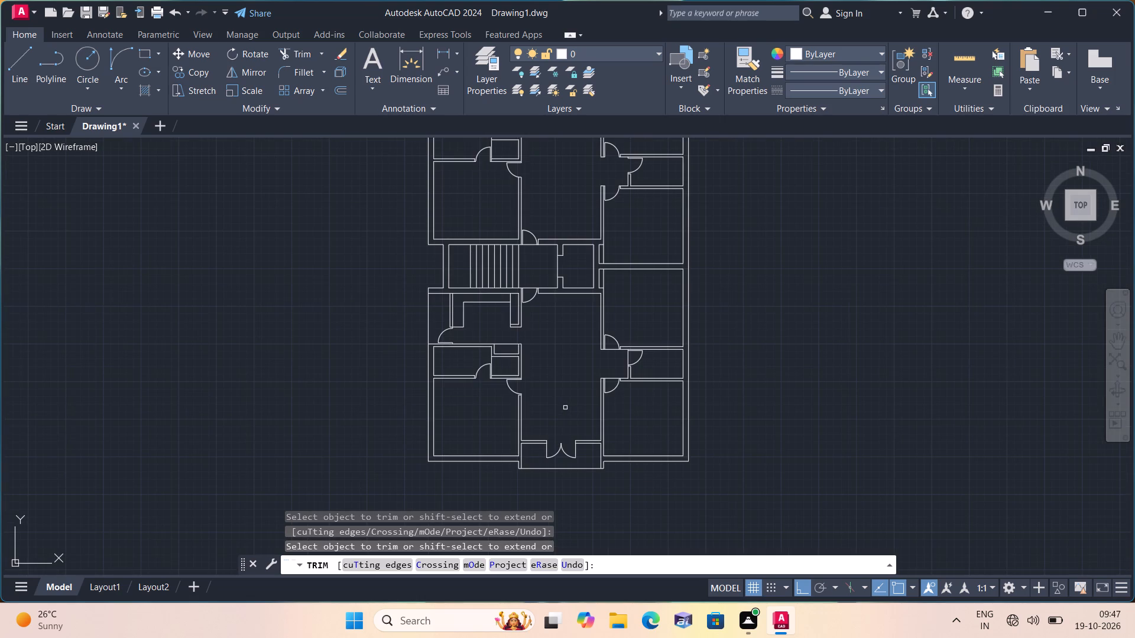
pyautogui.scroll(1, 549, 327)
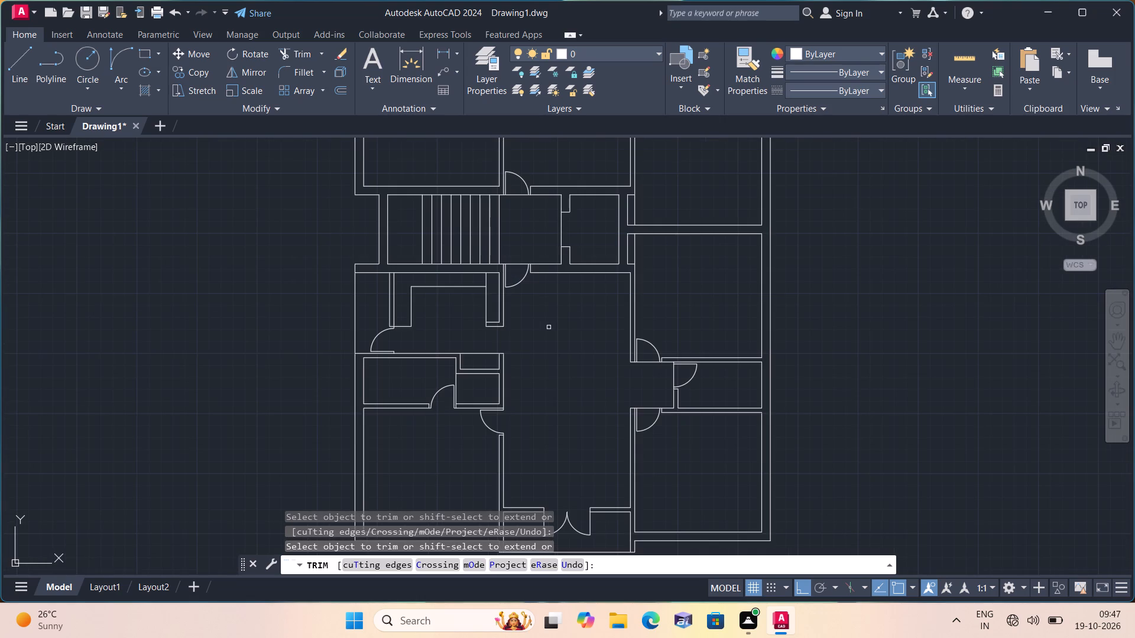
pyautogui.moveTo(549, 327); pyautogui.dragTo(560, 437, button='middle')
pyautogui.scroll(-1, 565, 383)
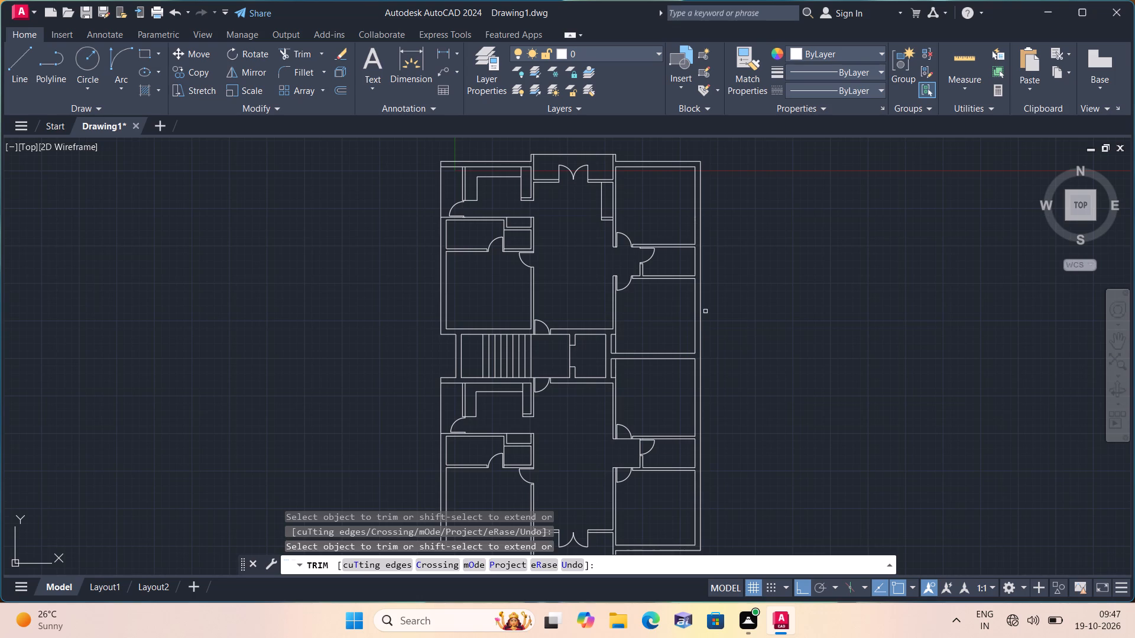
pyautogui.press('space')
# In the lower unit's hall, draw a niche outline about 1'-3" out from the right-hand wall's midpoint, continuing down to the front wall.
pyautogui.write('l')
pyautogui.press('space')
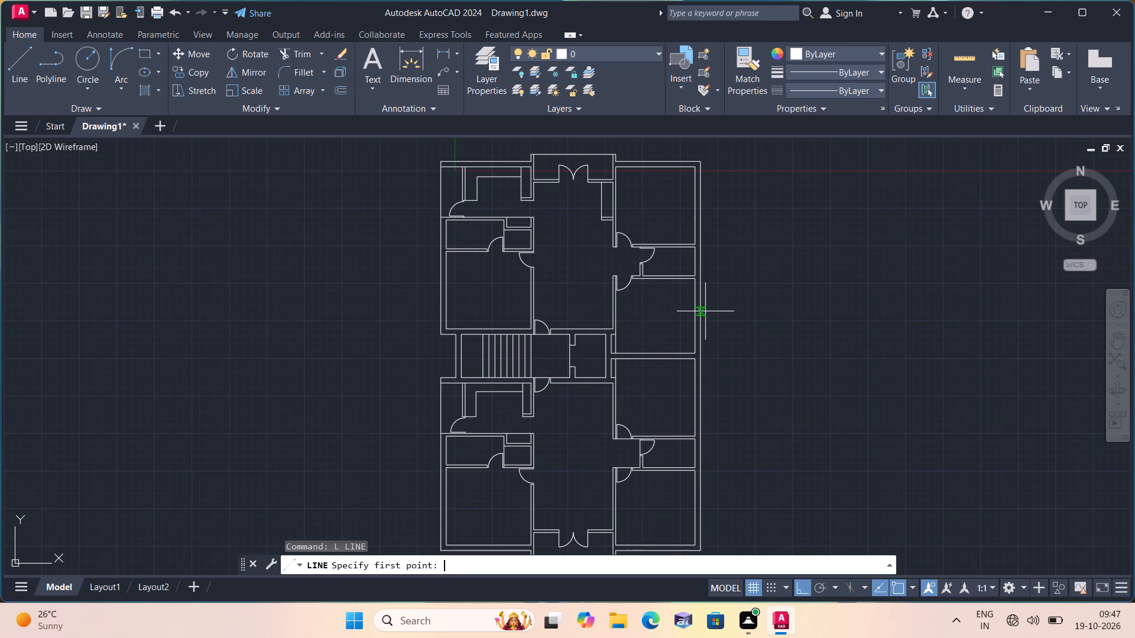
pyautogui.scroll(-2, 766, 240)
pyautogui.scroll(3, 648, 367)
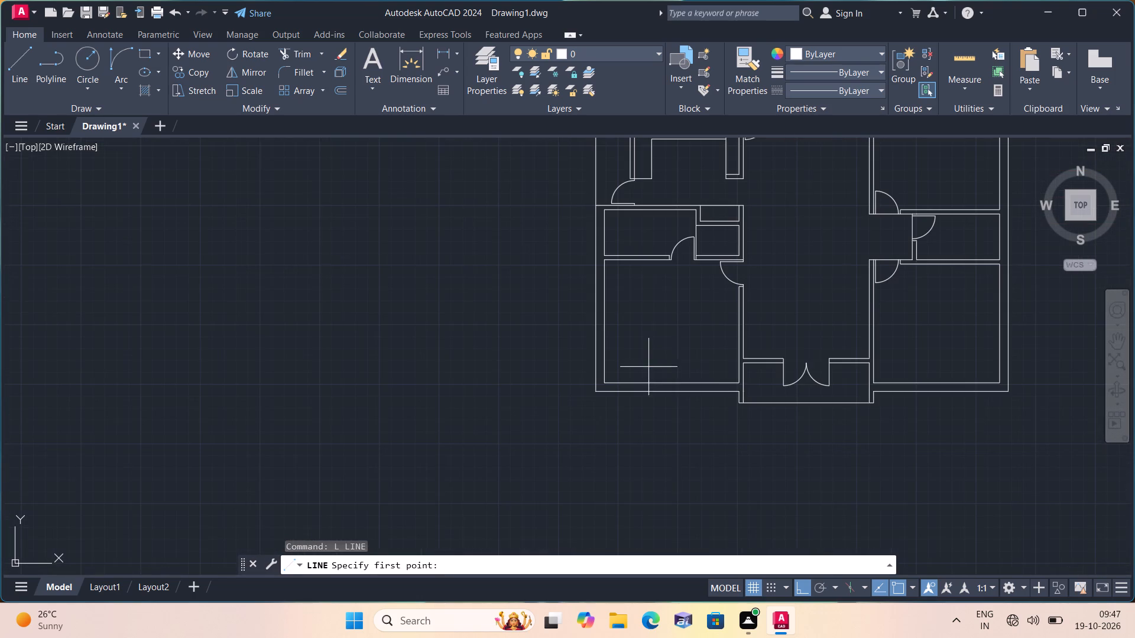
pyautogui.scroll(1, 799, 307)
pyautogui.moveTo(799, 307); pyautogui.dragTo(615, 334, button='middle')
pyautogui.scroll(-1, 790, 310)
pyautogui.middleClick(515, 351)
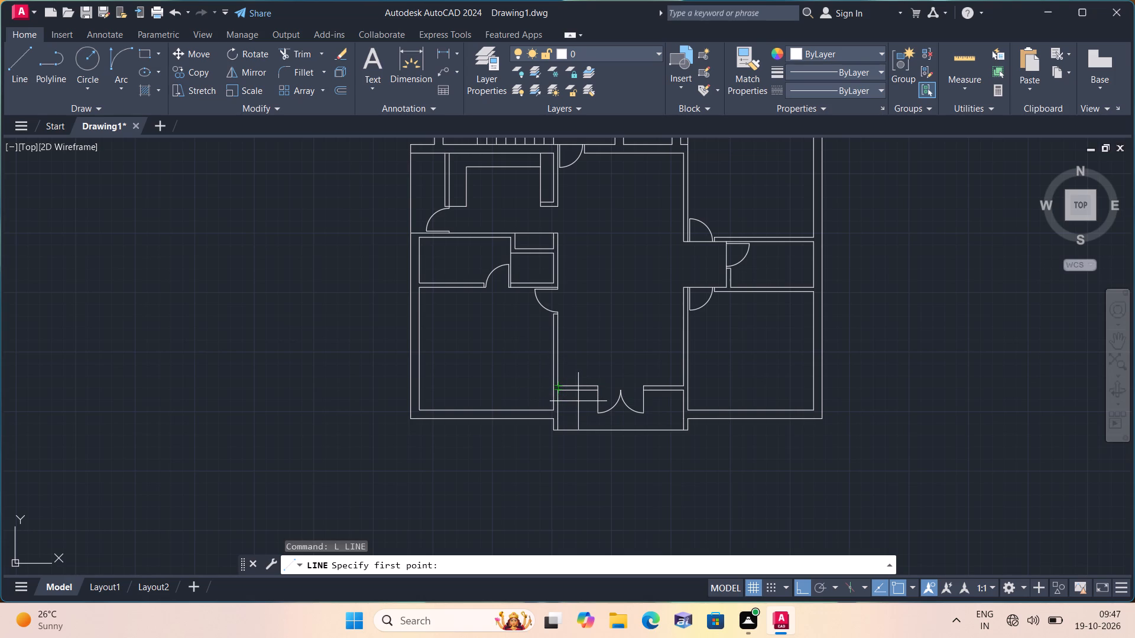
pyautogui.scroll(-2, 585, 405)
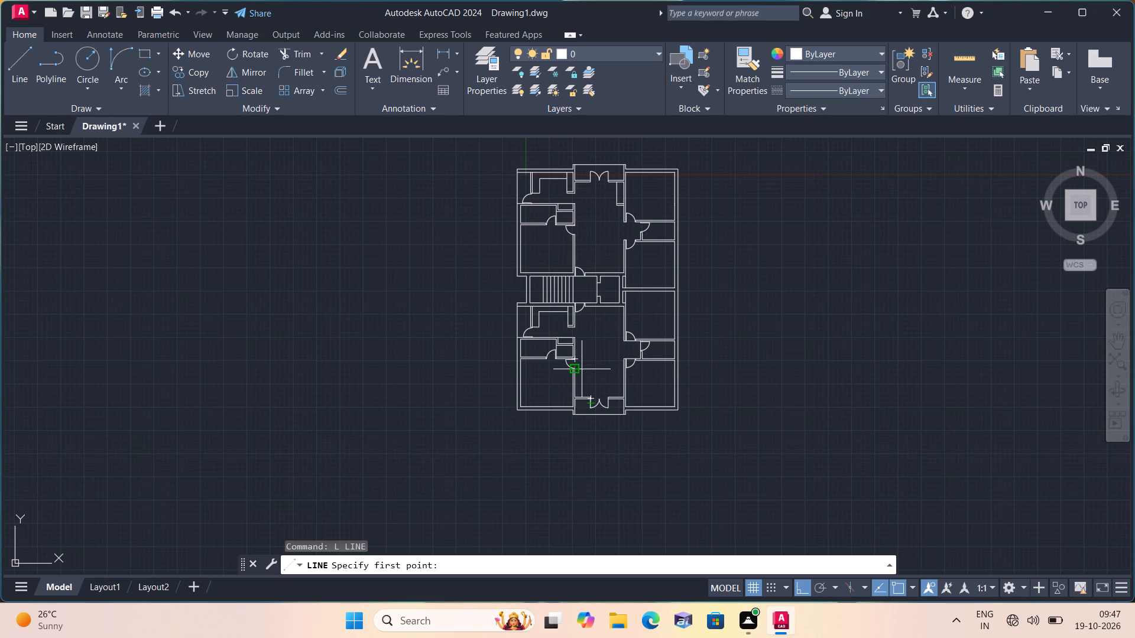
pyautogui.scroll(3, 582, 366)
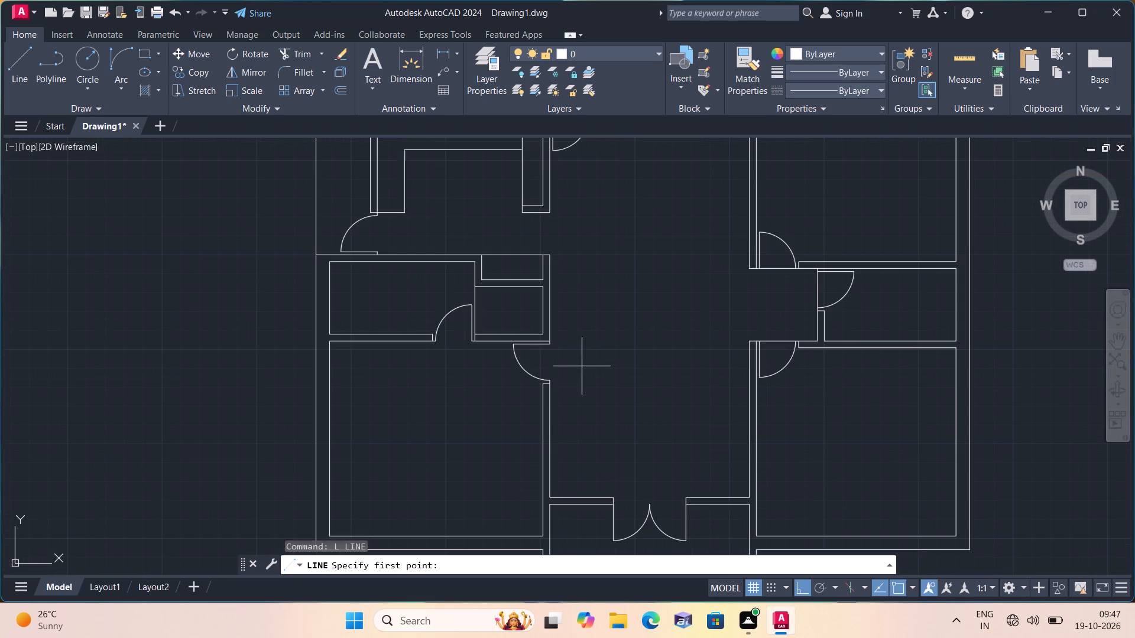
pyautogui.scroll(-2, 582, 366)
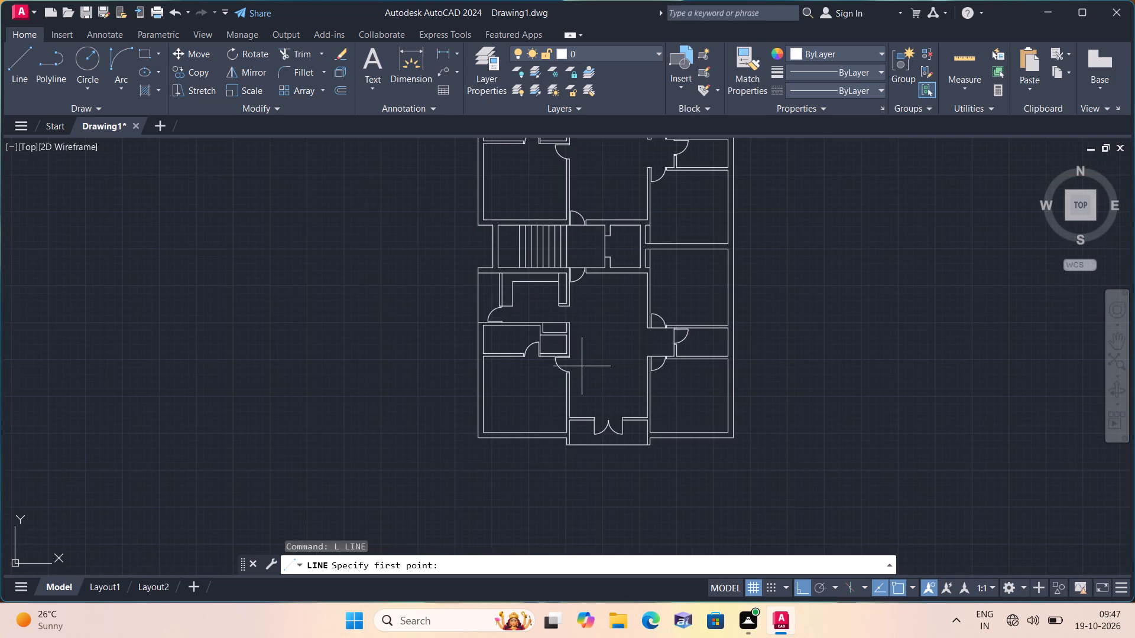
pyautogui.scroll(1, 582, 366)
pyautogui.moveTo(582, 366); pyautogui.dragTo(494, 637, button='middle')
pyautogui.moveTo(494, 637); pyautogui.dragTo(498, 549, button='middle')
pyautogui.scroll(-1, 513, 512)
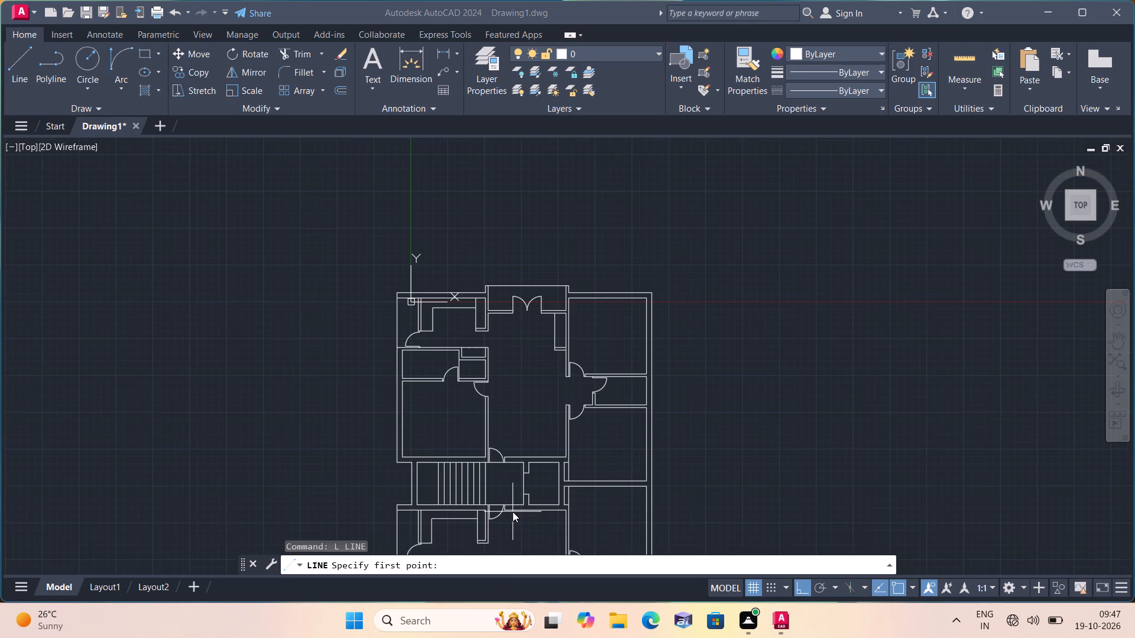
pyautogui.moveTo(533, 507); pyautogui.dragTo(561, 347, button='middle')
pyautogui.scroll(-1, 536, 458)
pyautogui.scroll(3, 528, 528)
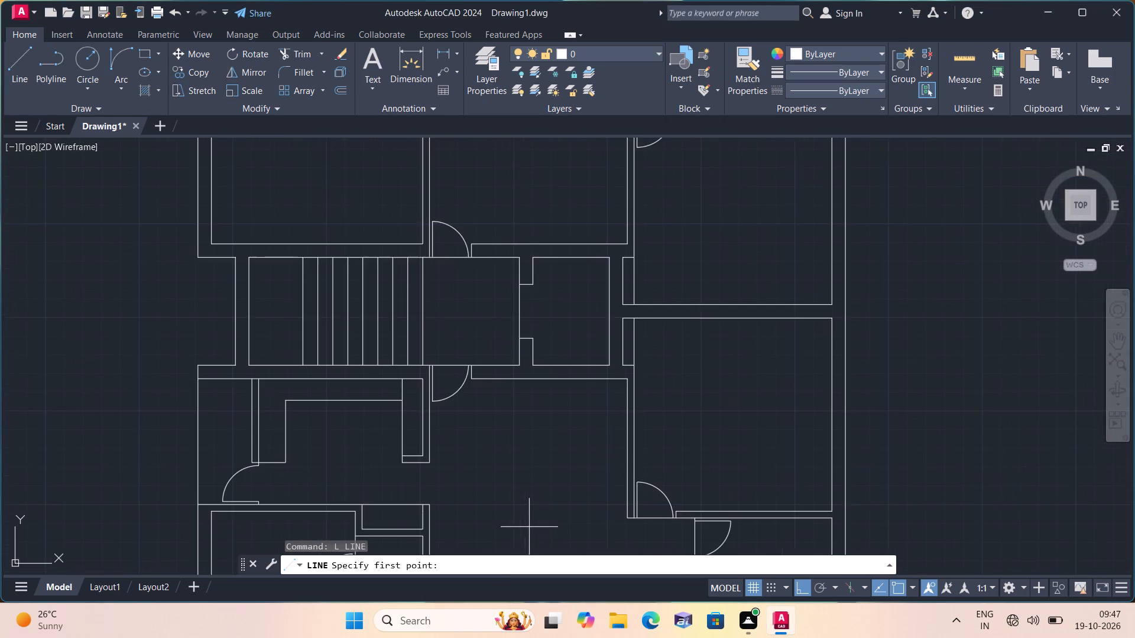
pyautogui.moveTo(529, 527); pyautogui.dragTo(515, 402, button='middle')
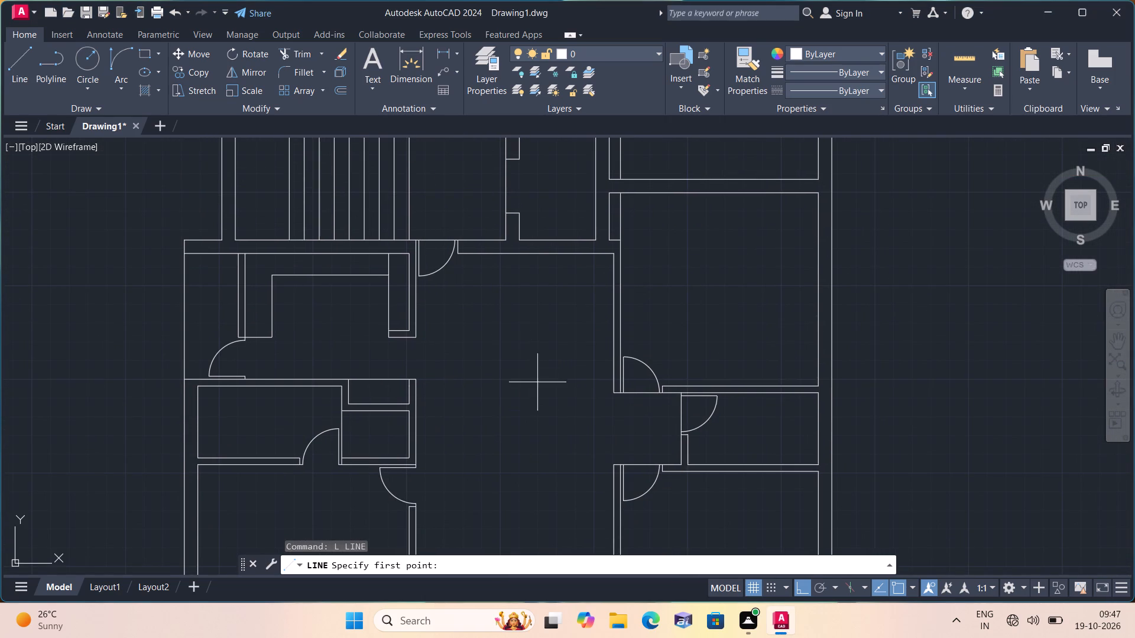
pyautogui.scroll(-1, 543, 393)
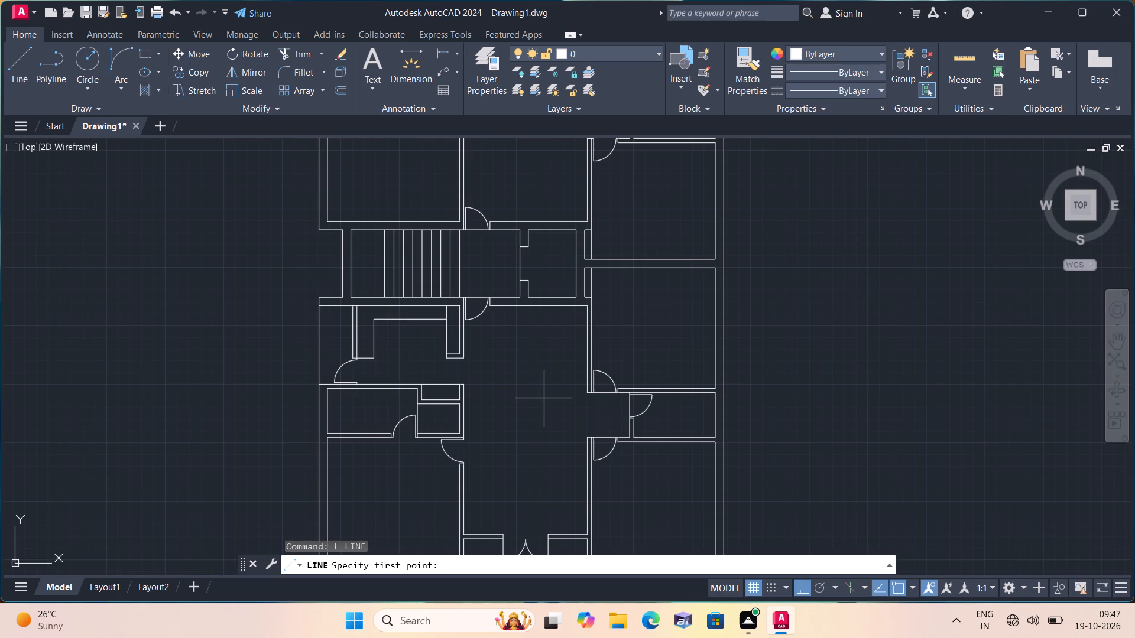
pyautogui.moveTo(554, 404); pyautogui.dragTo(521, 301, button='middle')
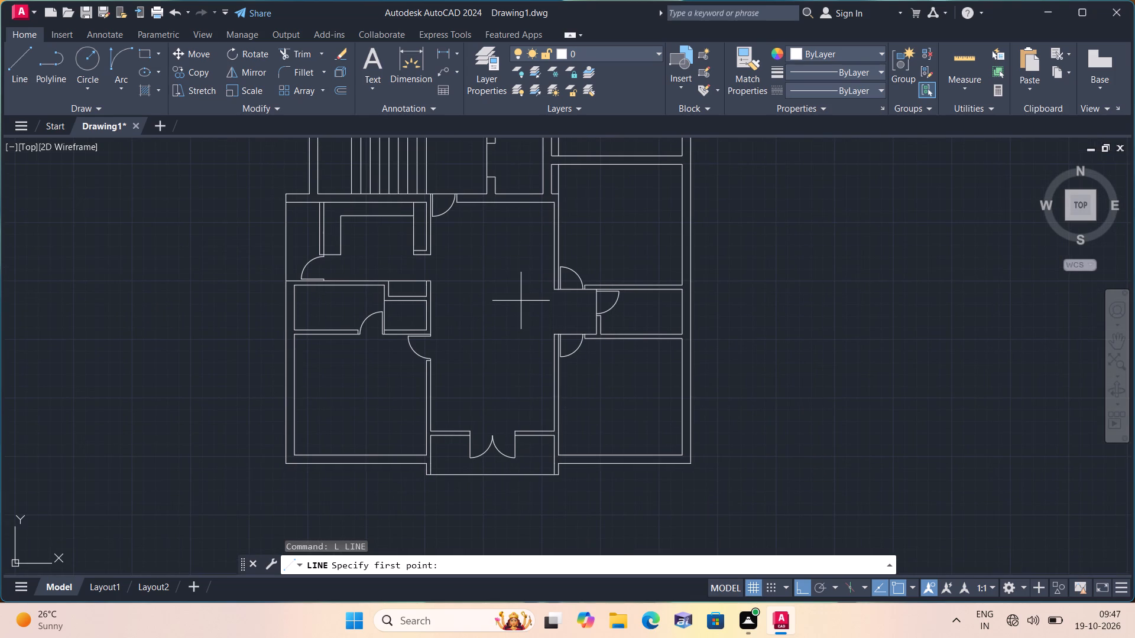
pyautogui.scroll(1, 552, 390)
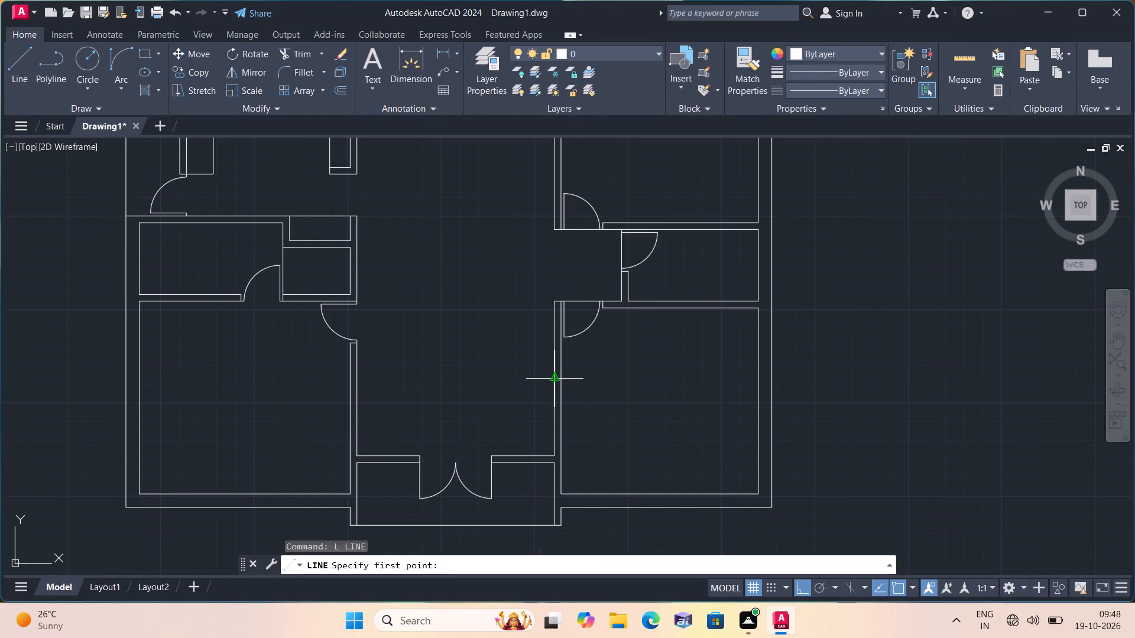
pyautogui.click(553, 379)
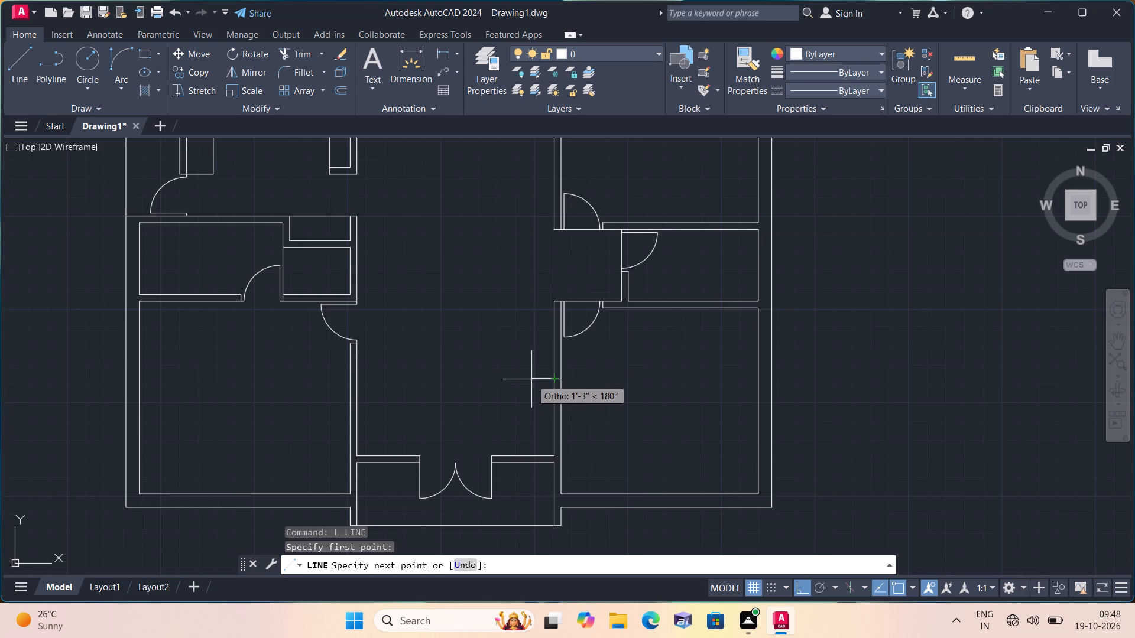
pyautogui.click(531, 379)
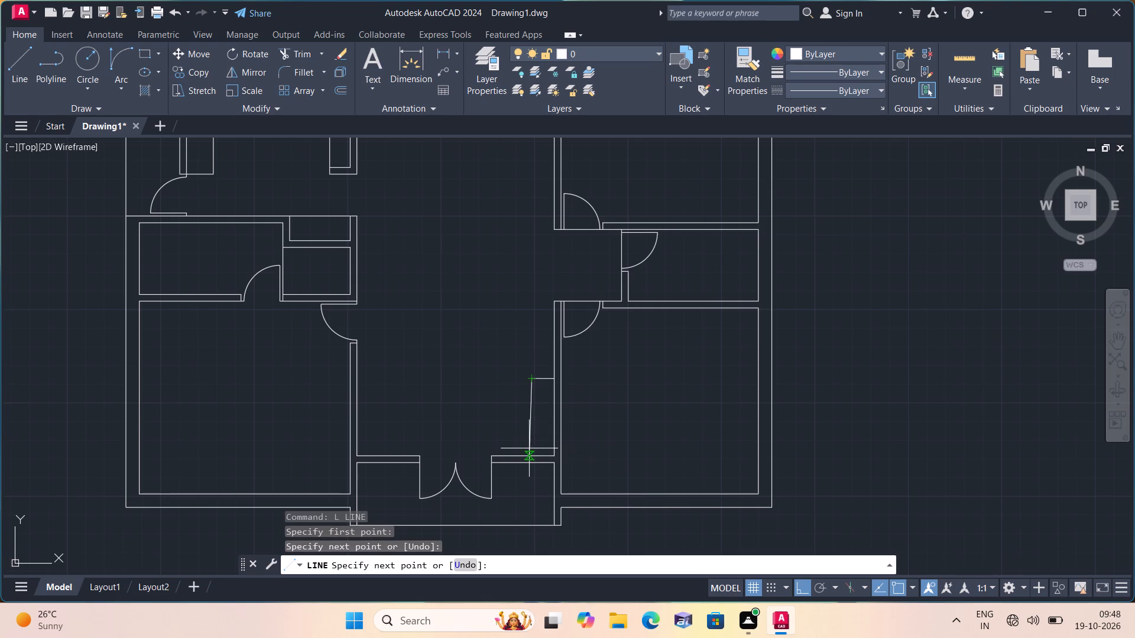
pyautogui.click(530, 453)
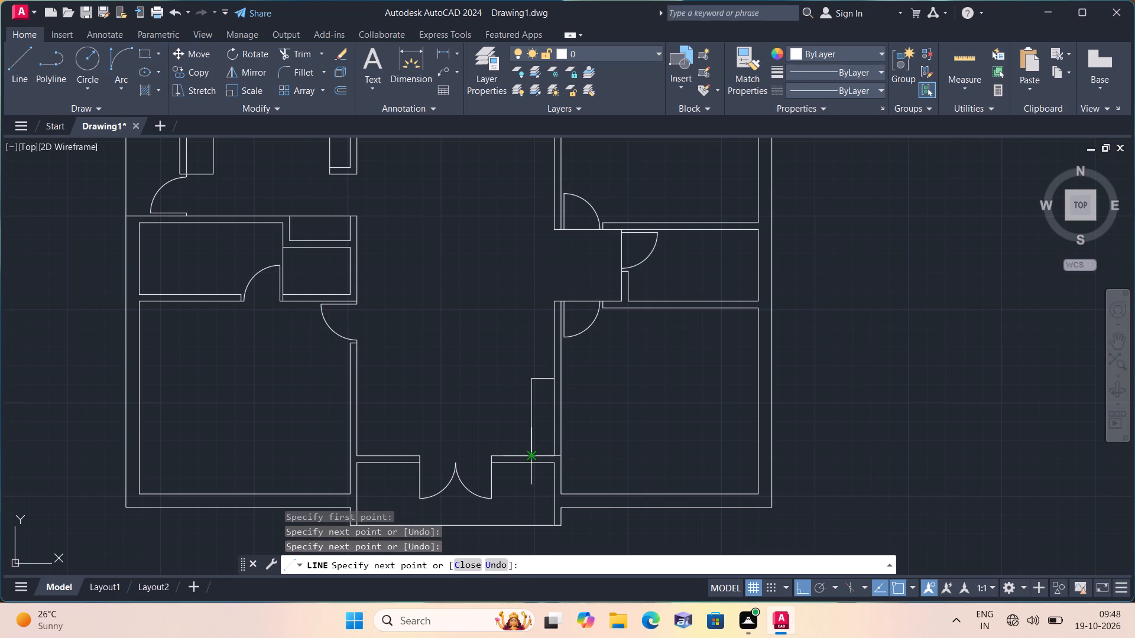
pyautogui.press('space')
# Offset the niche's short top line 4.5" upward, away from the front wall.
pyautogui.write('off')
pyautogui.press('space')
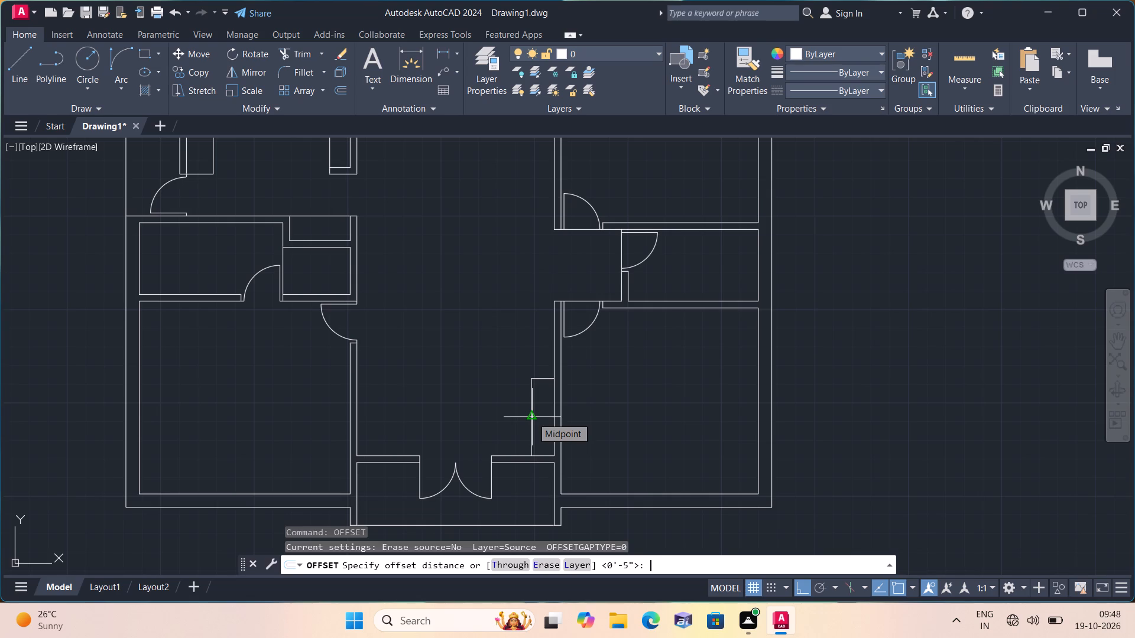
pyautogui.write('4.5')
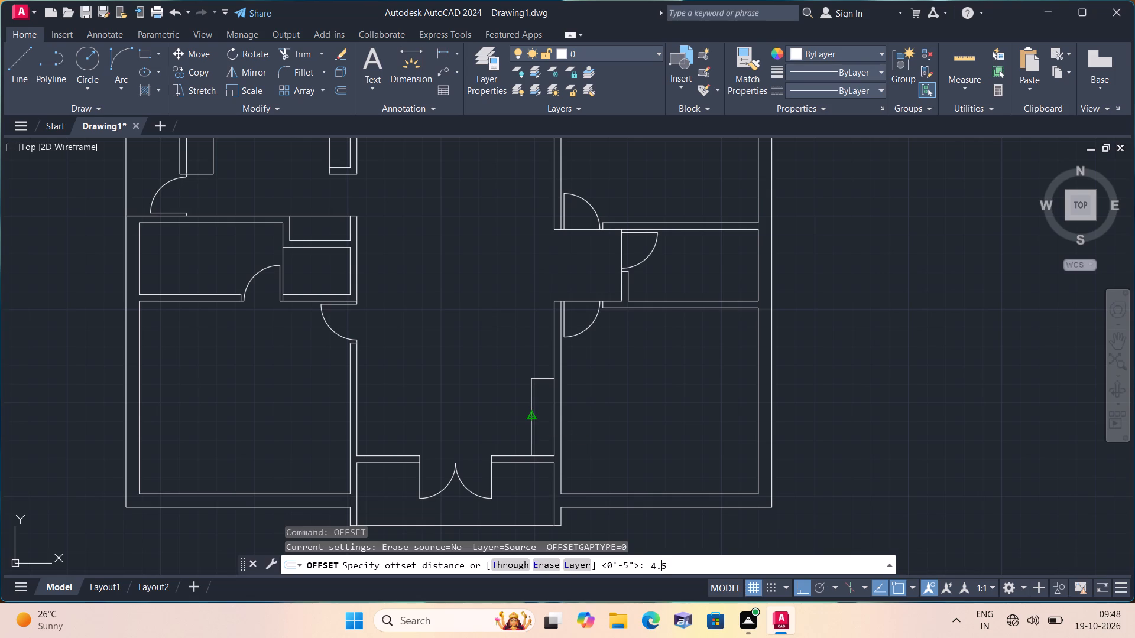
pyautogui.hotkey('shift', '"')
pyautogui.press('space')
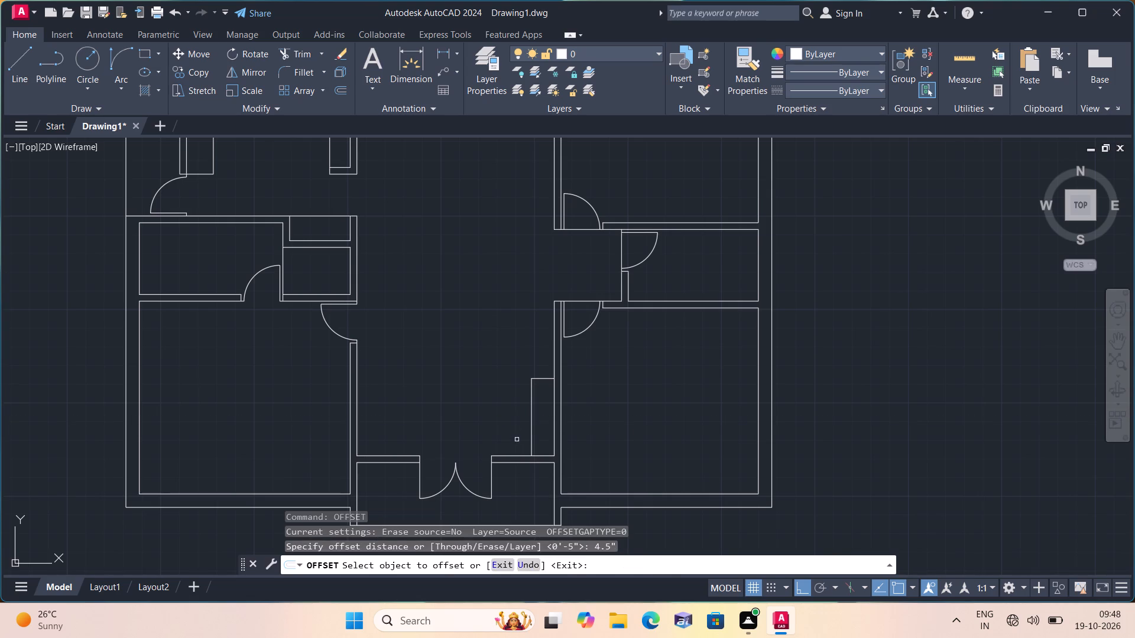
pyautogui.click(539, 378)
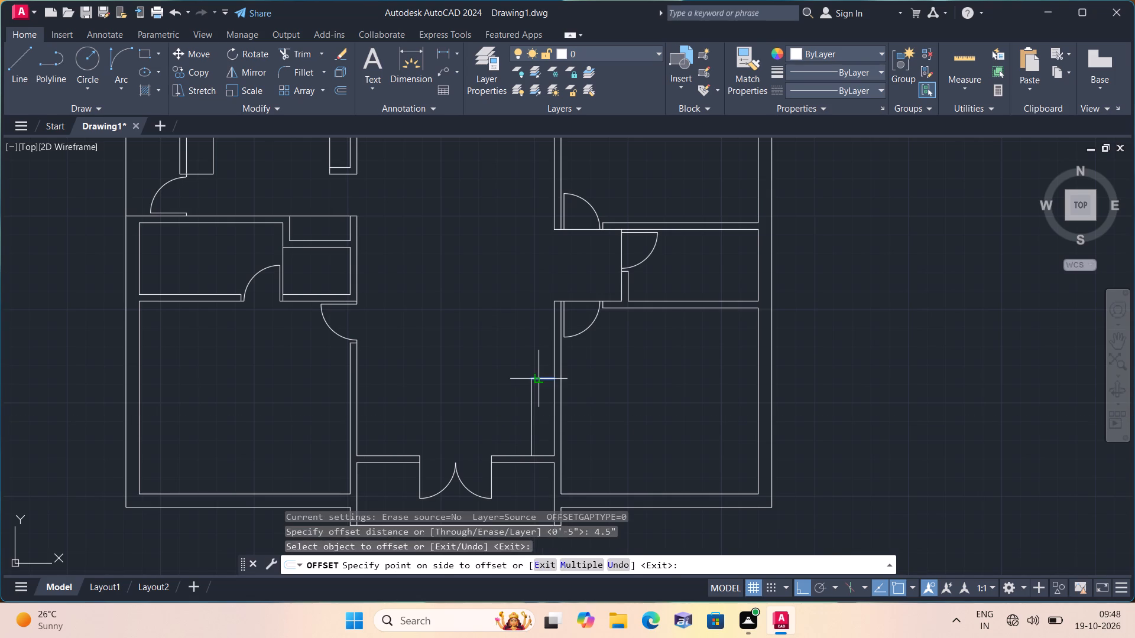
pyautogui.click(531, 357)
pyautogui.press('space')
# Trim the hall wall line between the niche's two short parallel top lines.
pyautogui.write('trim')
pyautogui.press('space')
pyautogui.scroll(2, 552, 383)
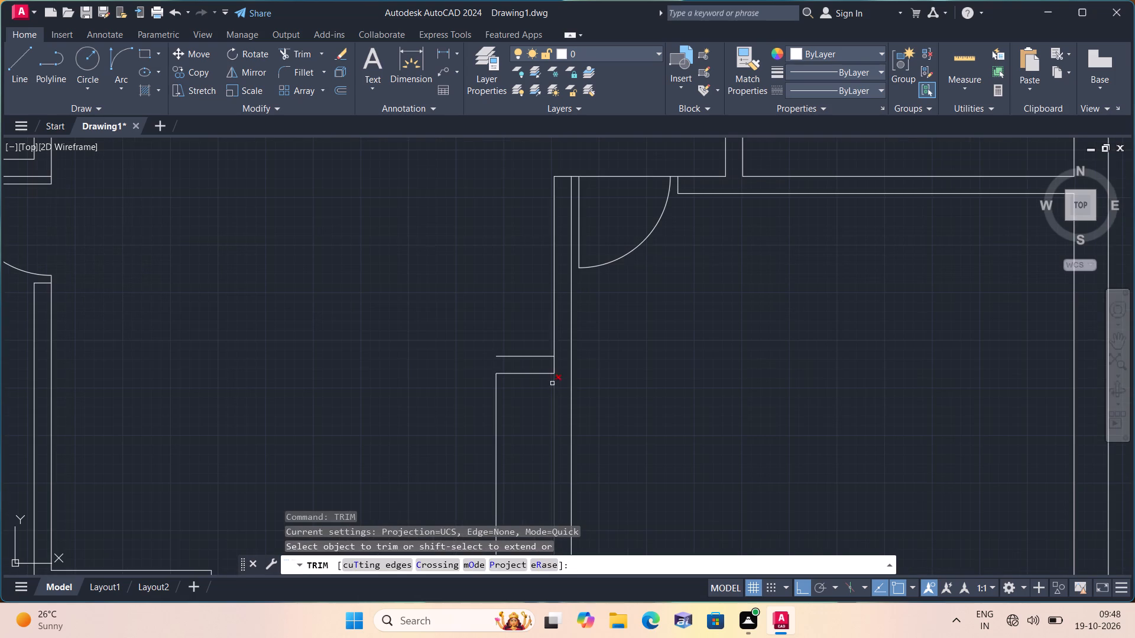
pyautogui.click(555, 362)
pyautogui.press('space')
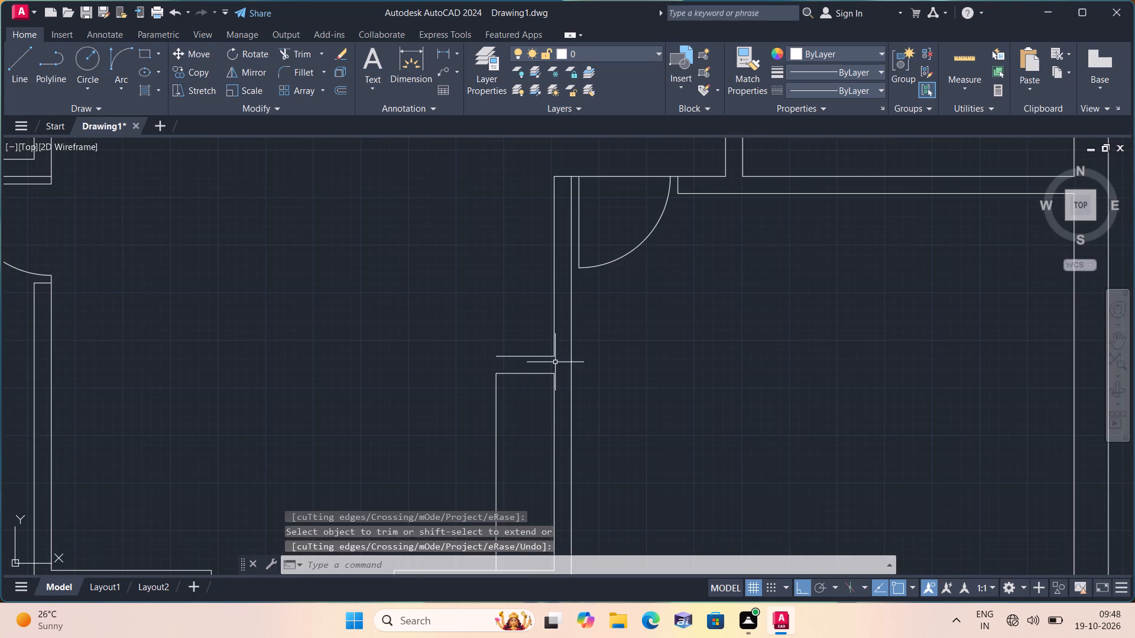
# Close the open end of the niche's short double-line wall with a line joining its two parallel lines.
pyautogui.scroll(-2, 620, 360)
pyautogui.press('l')
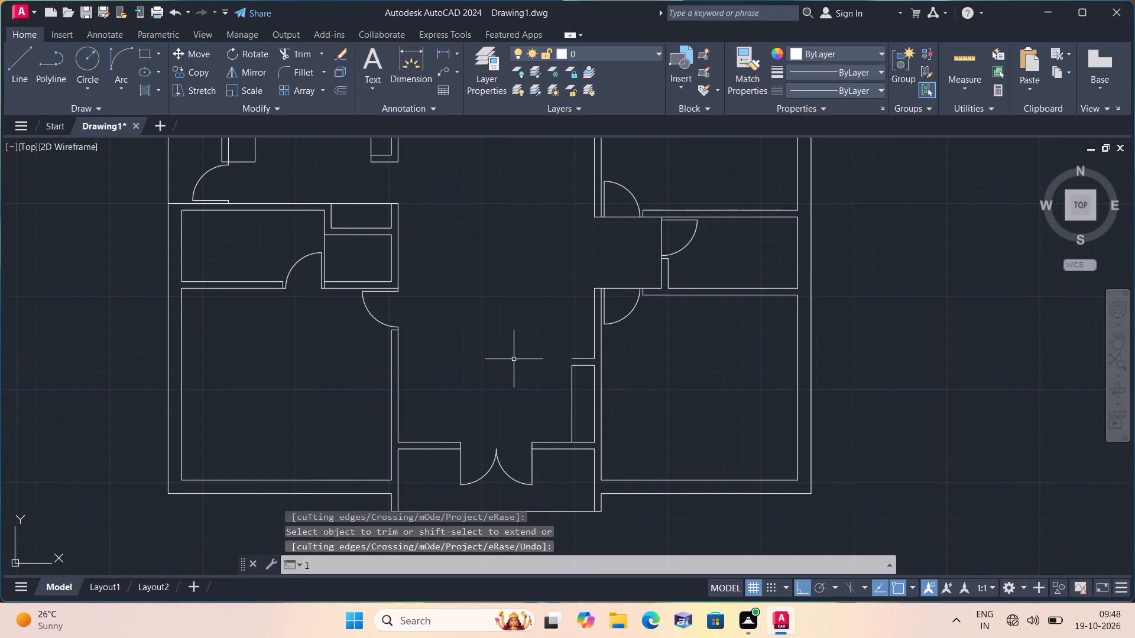
pyautogui.press('space')
pyautogui.scroll(2, 551, 372)
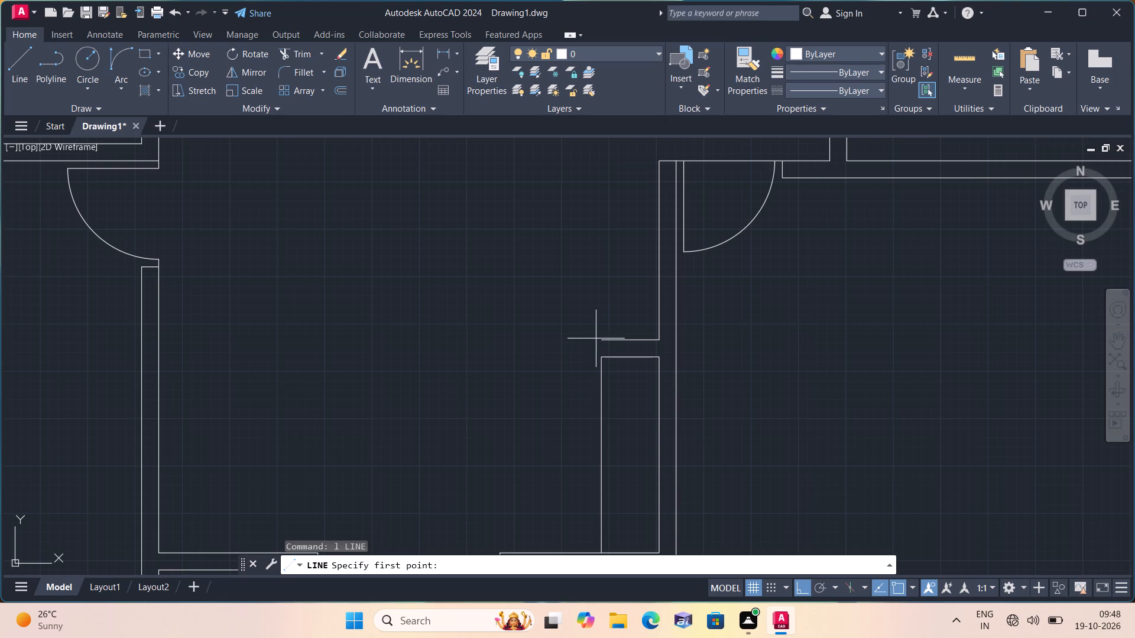
pyautogui.click(599, 338)
pyautogui.click(602, 357)
pyautogui.press('space')
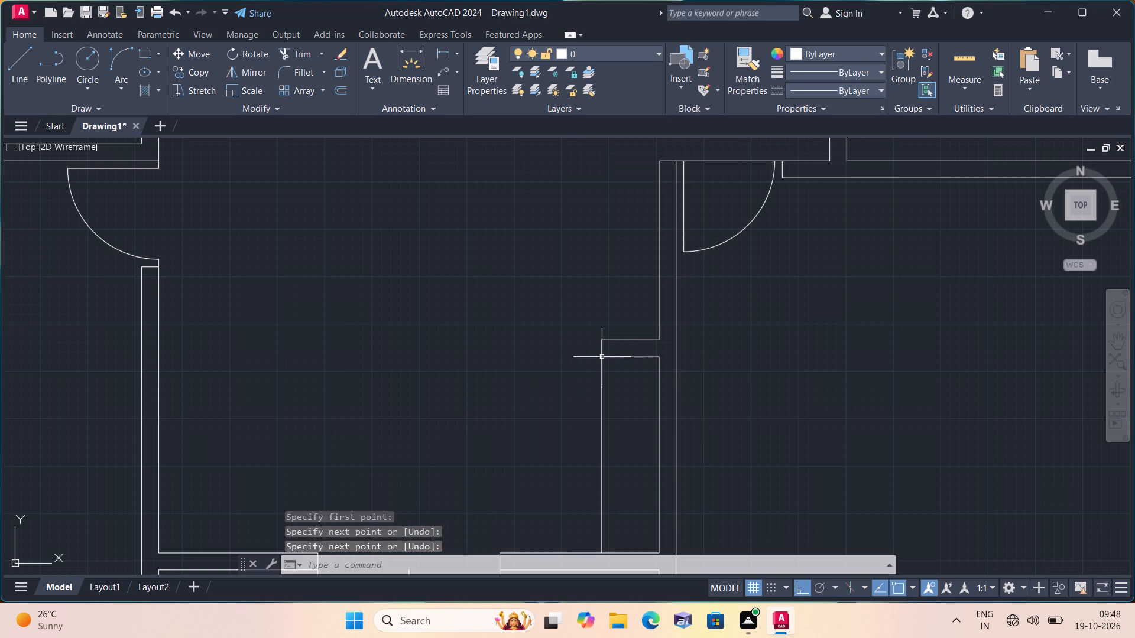
# Open beds_plan.dwg and copy the double bed with two nightstands and patterned rug, together with the toilet symbol.
pyautogui.scroll(-2, 602, 357)
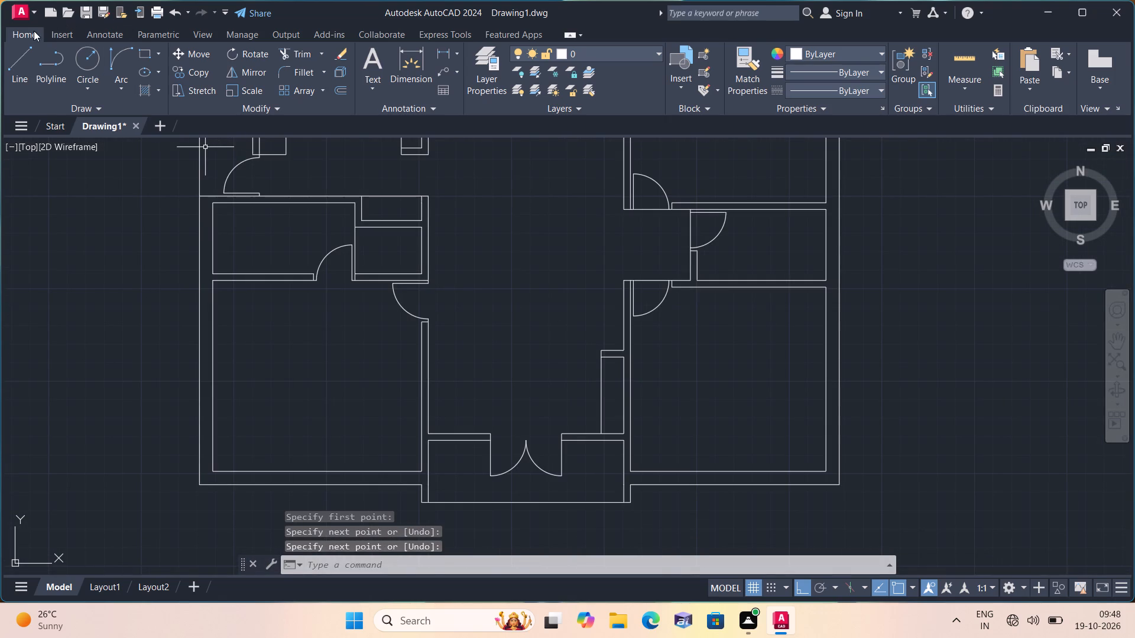
pyautogui.click(22, 15)
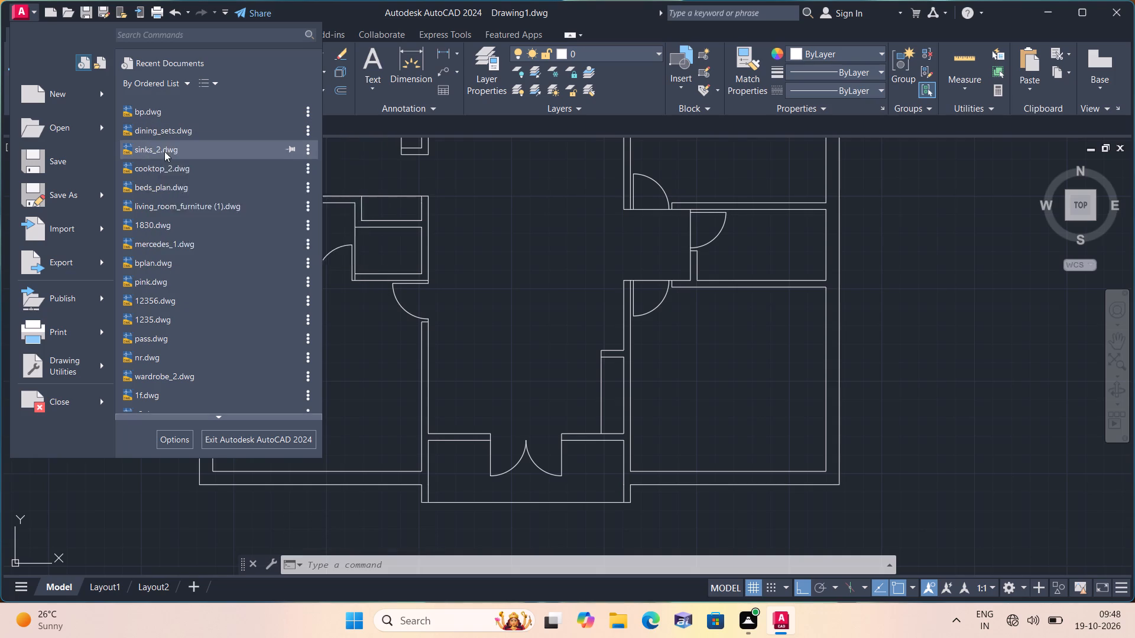
pyautogui.click(156, 185)
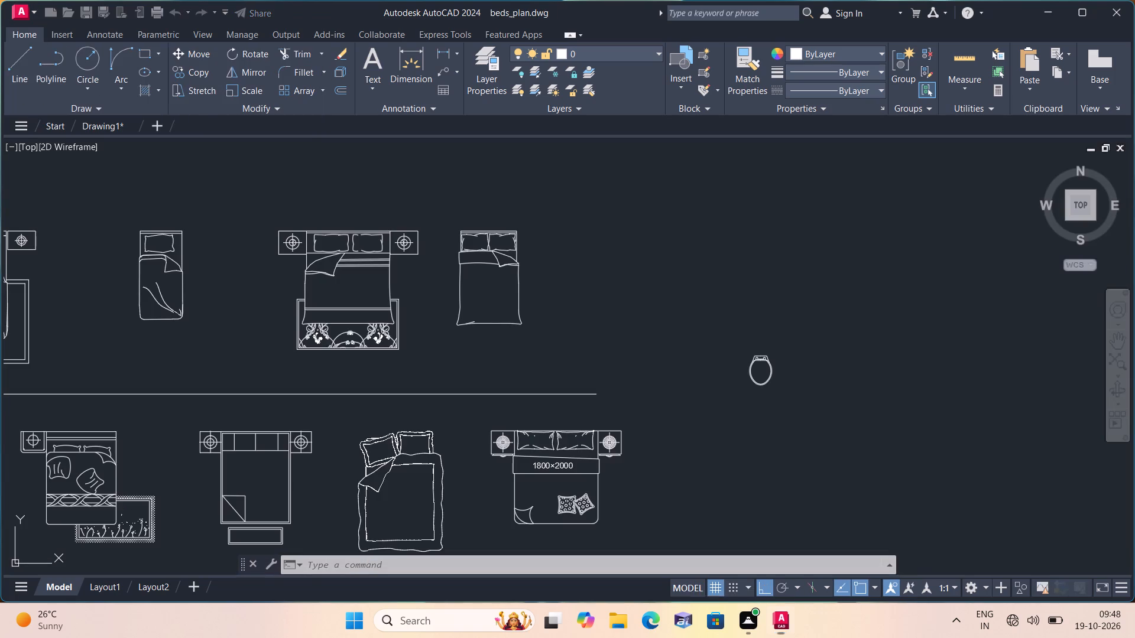
pyautogui.scroll(-1, 345, 346)
pyautogui.scroll(1, 361, 351)
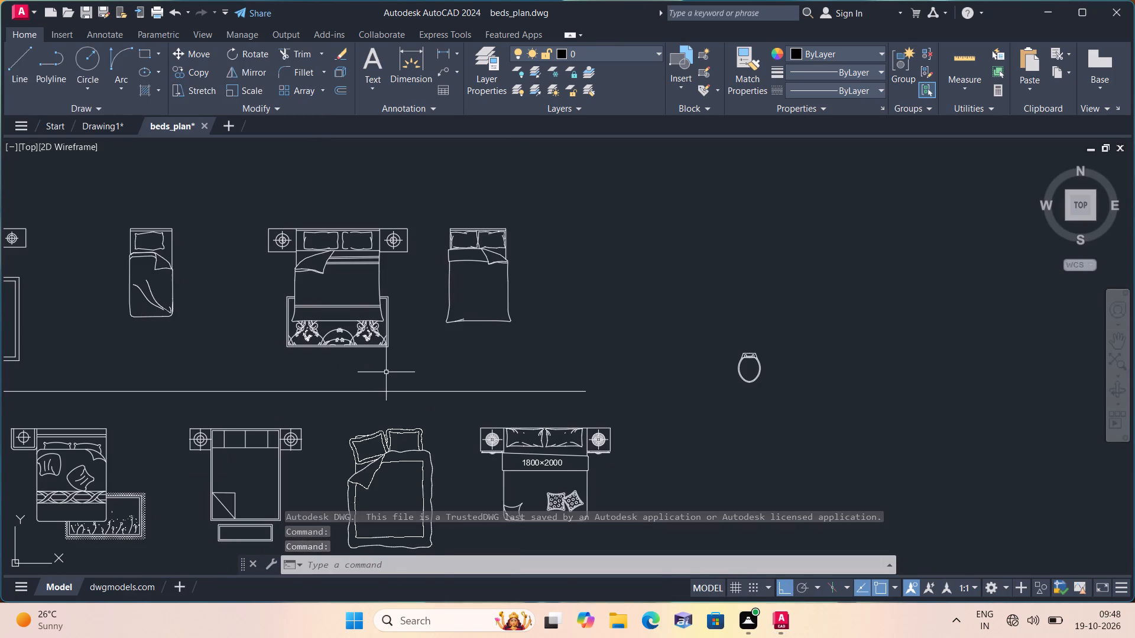
pyautogui.scroll(1, 387, 372)
pyautogui.click(431, 376)
pyautogui.moveTo(342, 258); pyautogui.dragTo(367, 367, button='middle')
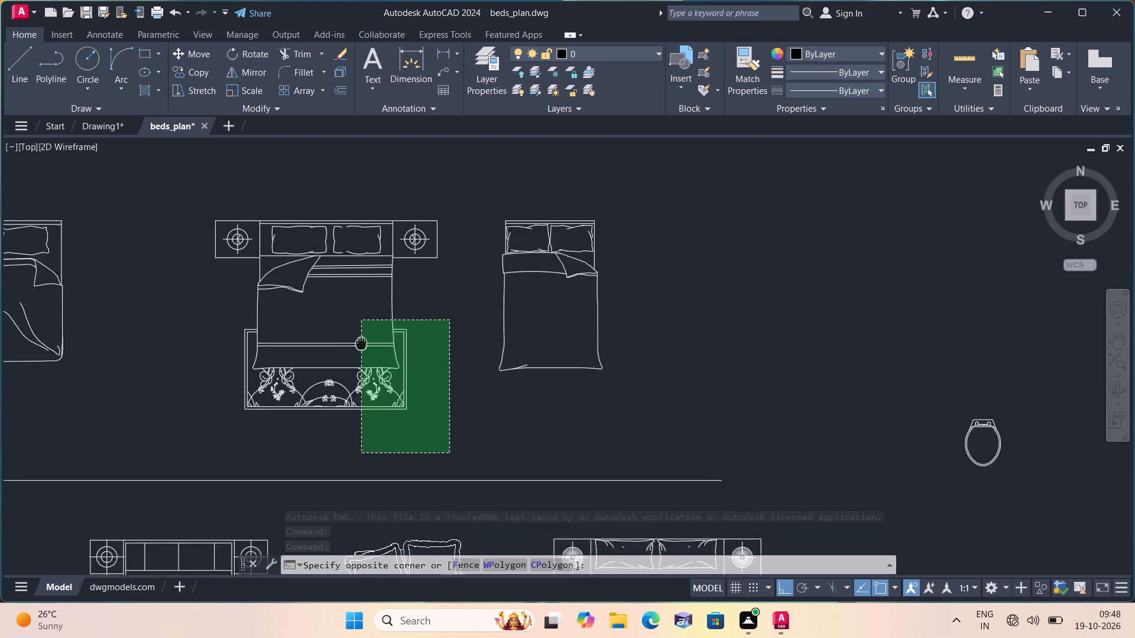
pyautogui.moveTo(367, 367); pyautogui.dragTo(367, 369, button='middle')
pyautogui.click(194, 228)
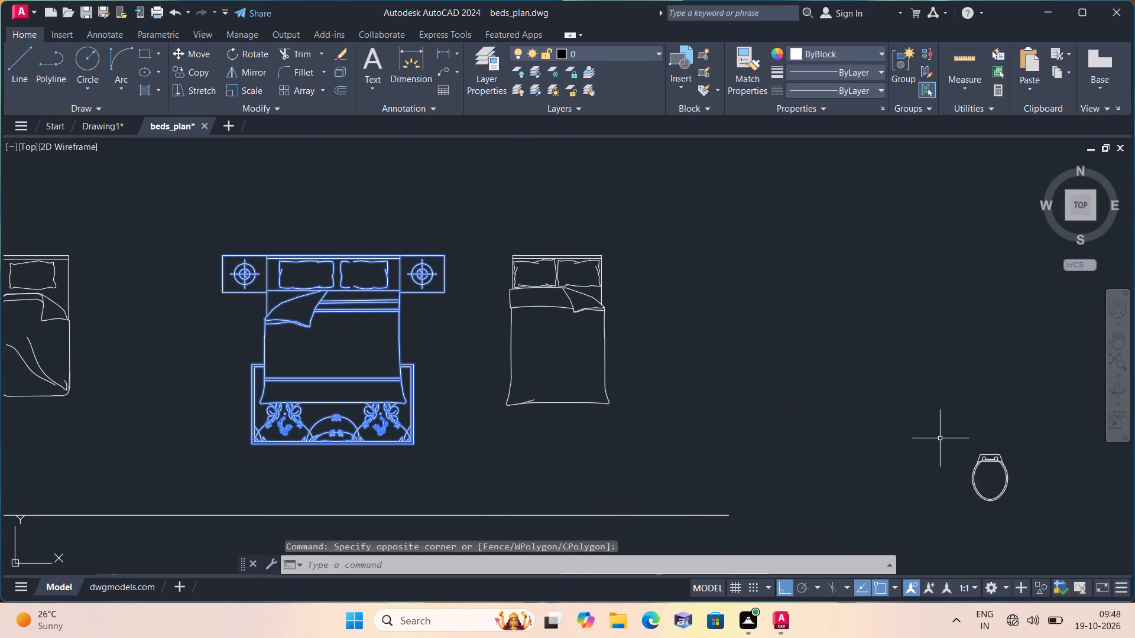
pyautogui.click(934, 427)
pyautogui.click(1095, 548)
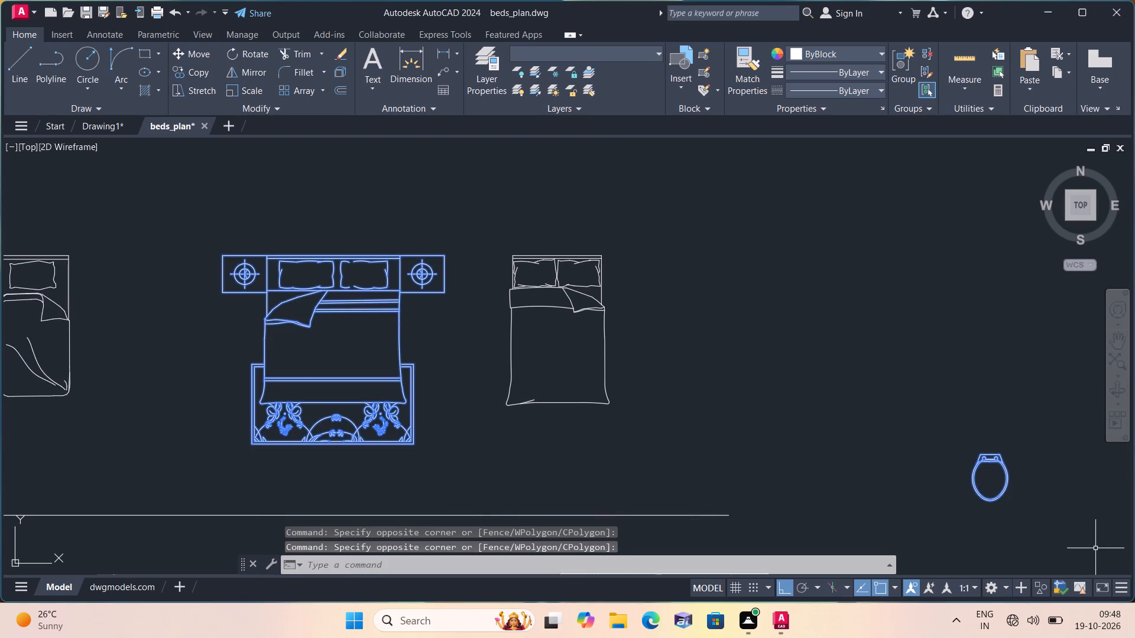
pyautogui.hotkey('ctrl', 'c')
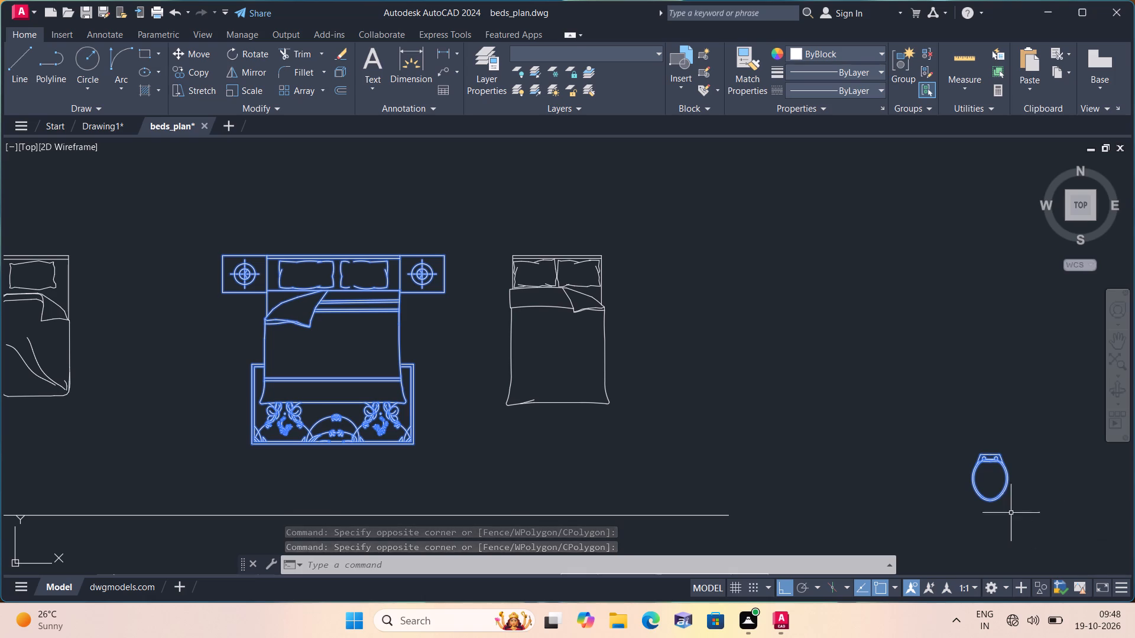
# Paste the copied bed and toilet into Drawing1, in the empty space to the right of the floor plan.
pyautogui.click(100, 123)
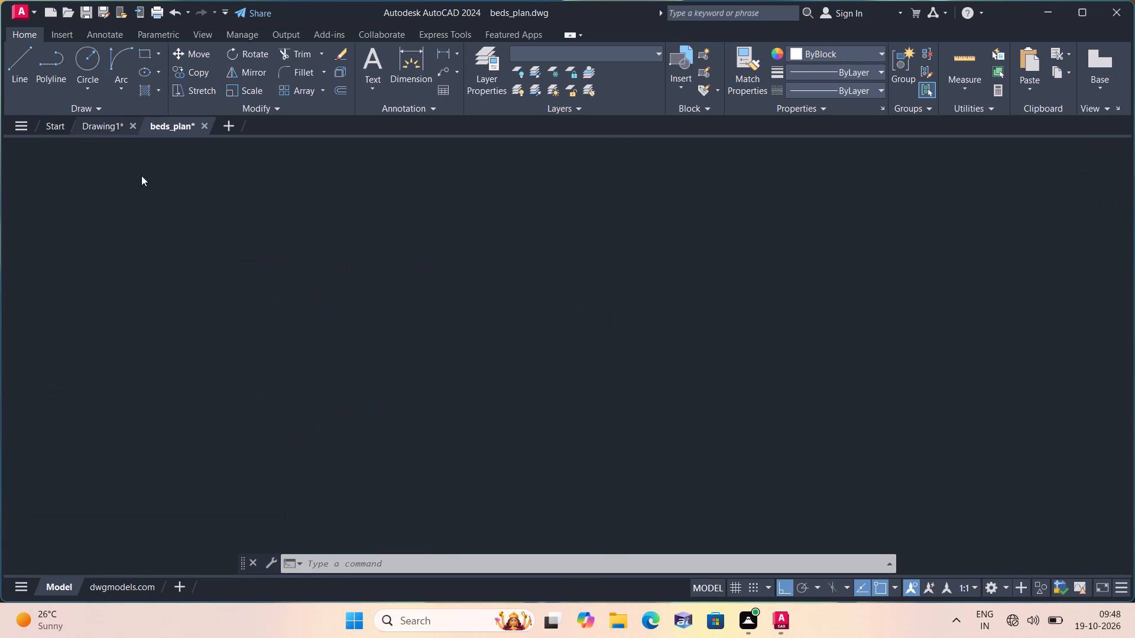
pyautogui.scroll(-4, 508, 354)
pyautogui.hotkey('ctrl', 'v')
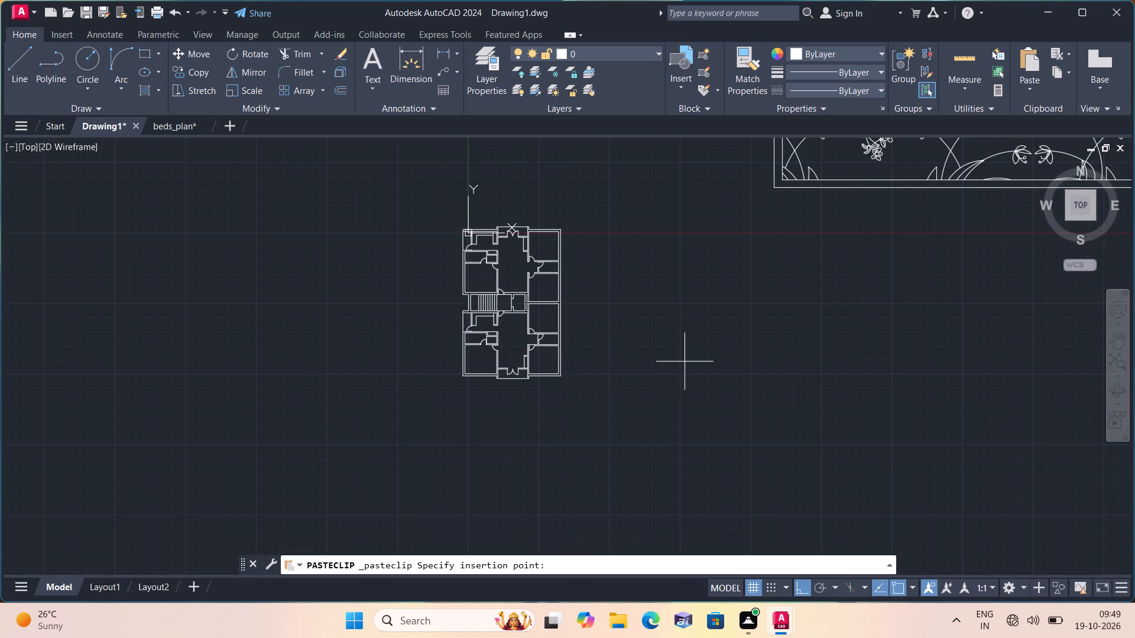
pyautogui.click(686, 369)
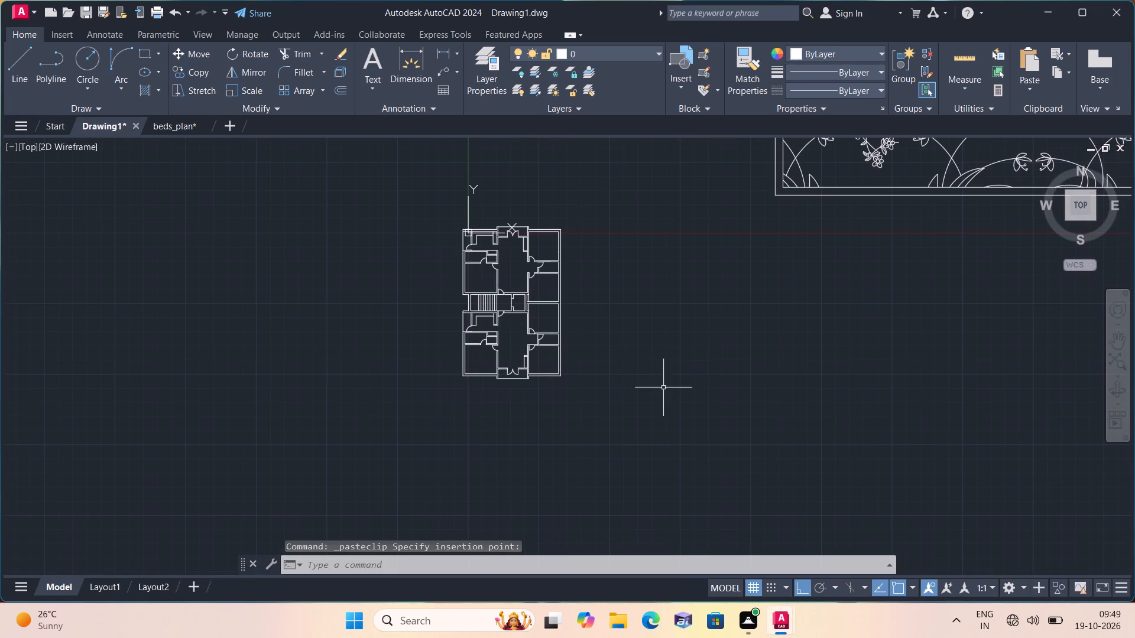
# Open living_room_furniture (1).dwg and copy the three-seat sofa, its right-hand side table, the square coffee table and the vertical sofa.
pyautogui.click(17, 7)
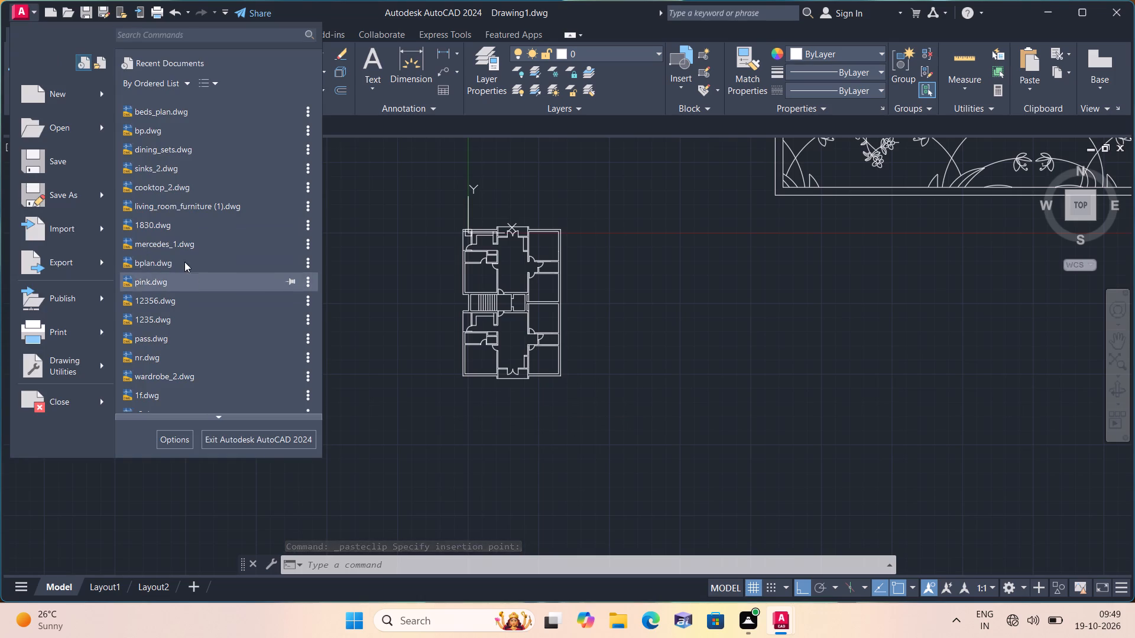
pyautogui.click(170, 208)
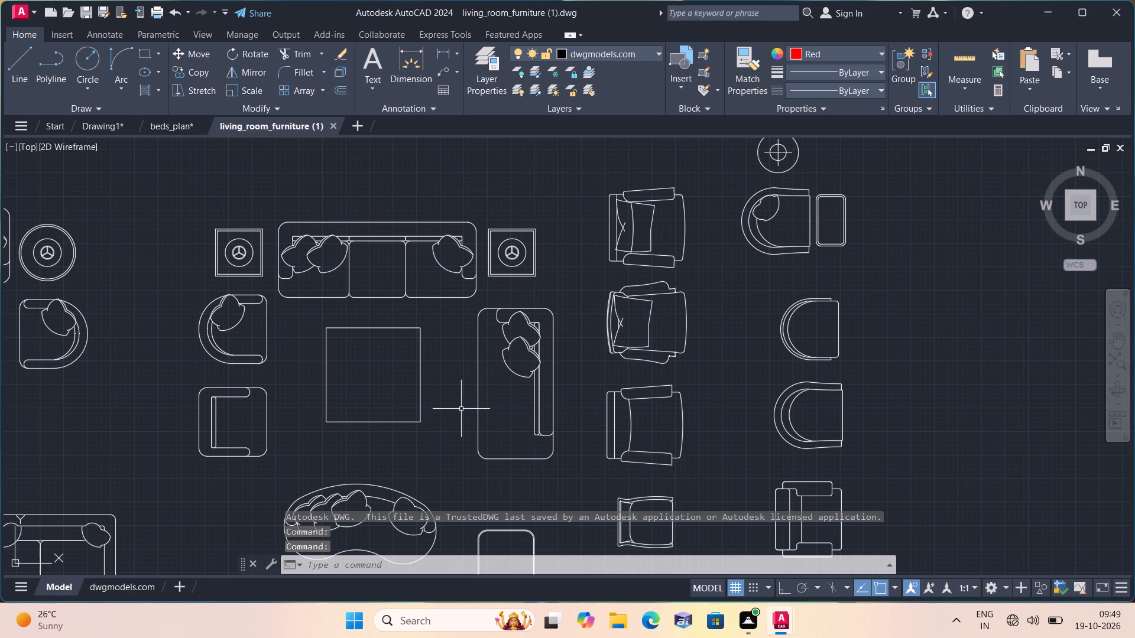
pyautogui.click(581, 480)
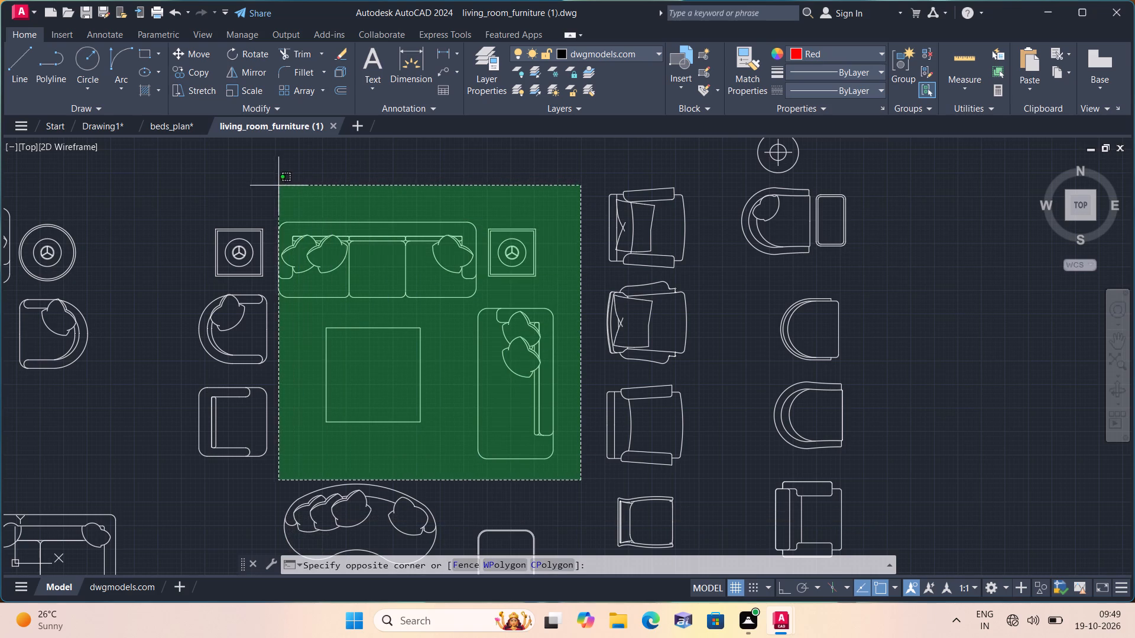
pyautogui.click(276, 187)
pyautogui.hotkey('ctrl', 'c')
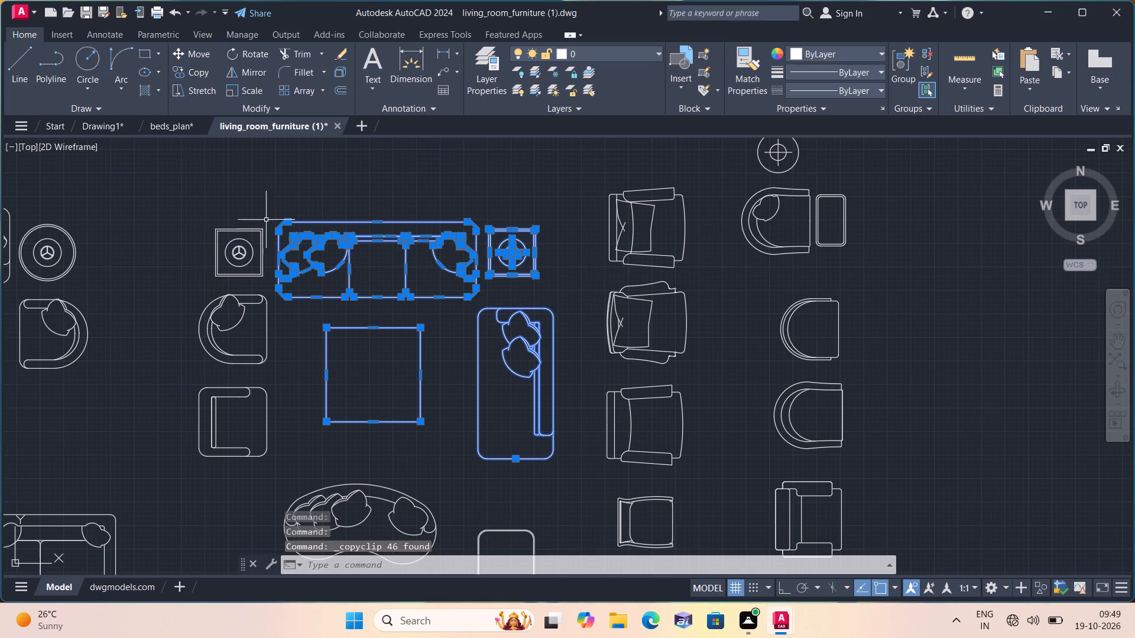
# Paste the copied sofa set into Drawing1, in the empty space to the left of the floor plan.
pyautogui.click(99, 126)
pyautogui.hotkey('ctrl', 'v')
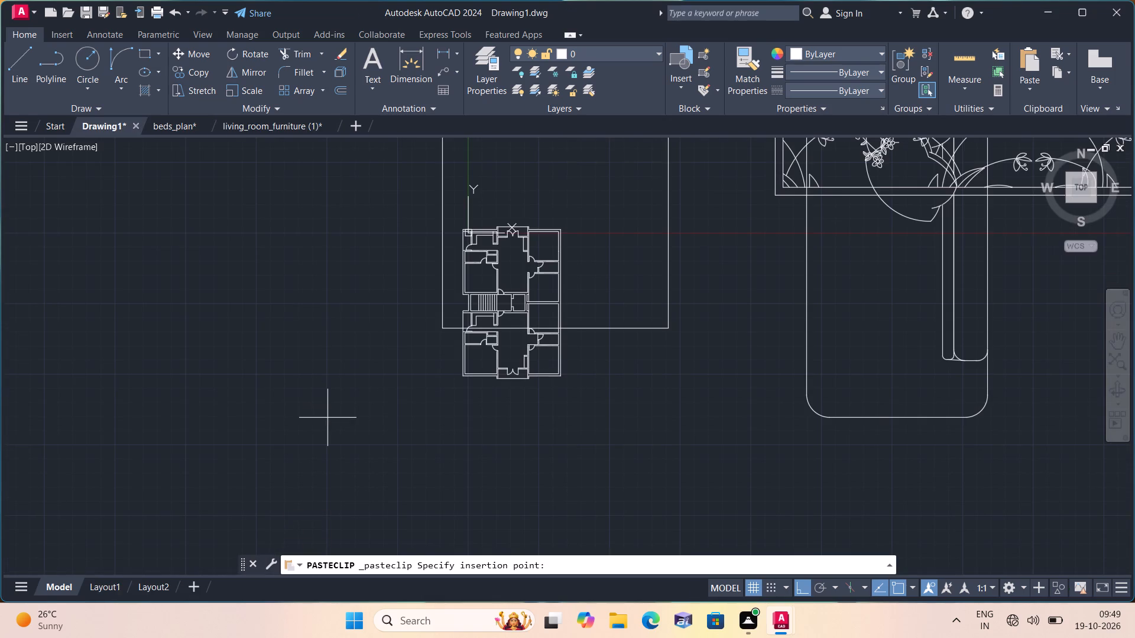
pyautogui.keyDown('ctrl'); pyautogui.scroll(-4, 327, 418); pyautogui.keyUp('ctrl')
pyautogui.scroll(-5, 277, 448)
pyautogui.scroll(-5, 137, 471)
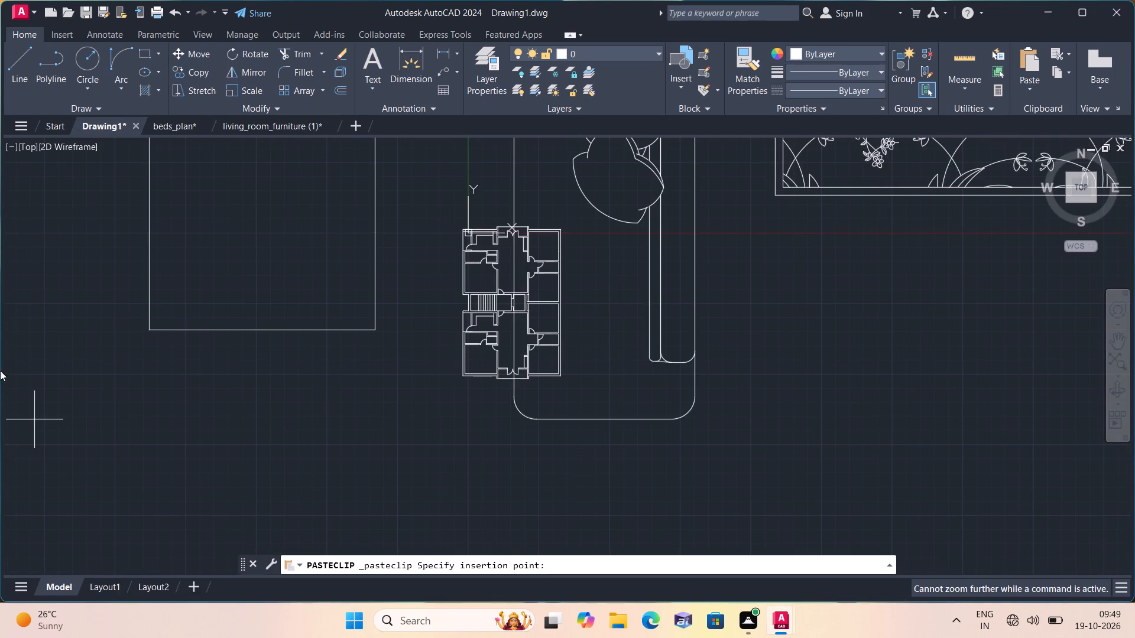
pyautogui.scroll(-4, 2, 360)
pyautogui.scroll(-4, 753, 410)
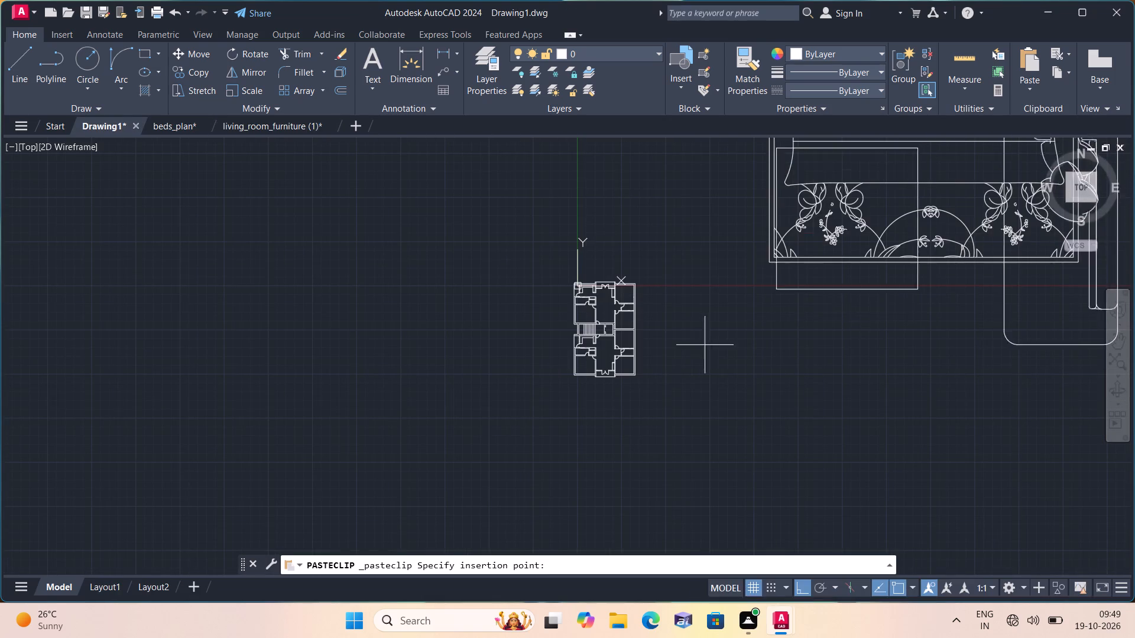
pyautogui.scroll(-4, 693, 373)
pyautogui.scroll(-3, 630, 406)
pyautogui.click(30, 480)
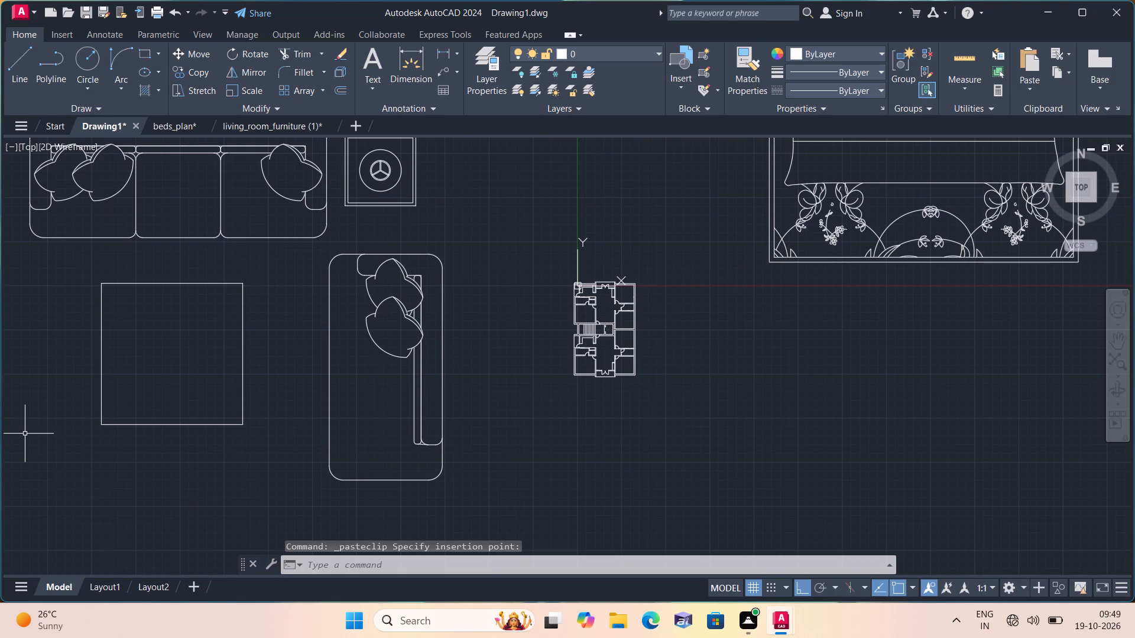
# Copy the single-bowl sink with drainboard ending the second row of sinks_2.dwg and paste it below the floor plan in Drawing1.
pyautogui.click(26, 5)
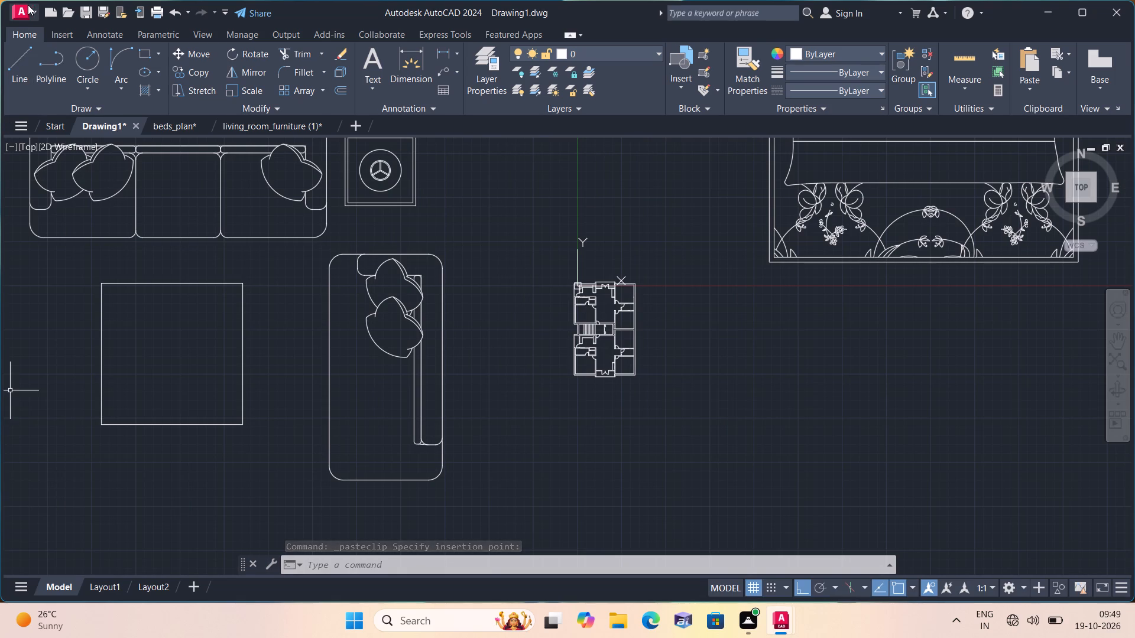
pyautogui.click(168, 188)
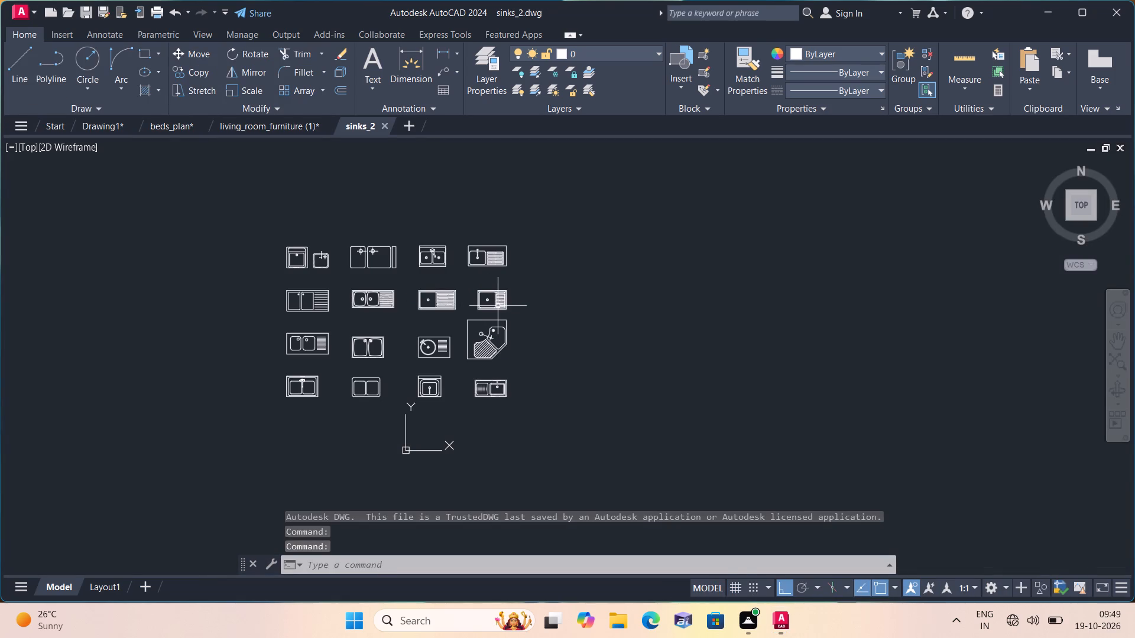
pyautogui.click(499, 306)
pyautogui.hotkey('ctrl', 'c')
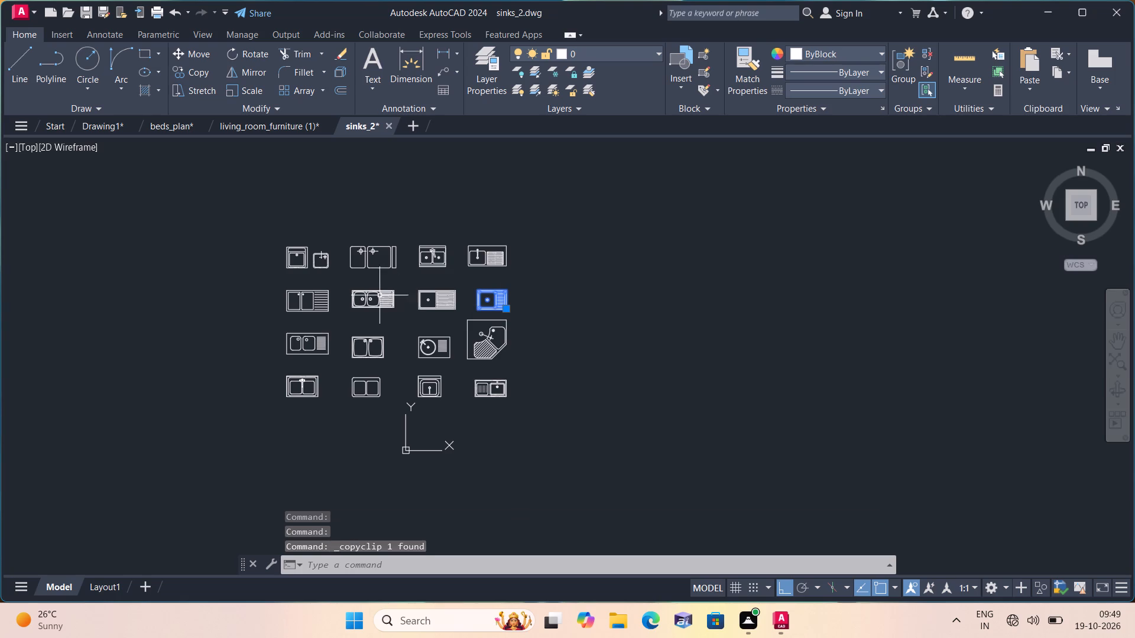
pyautogui.click(93, 123)
pyautogui.hotkey('ctrl', 'v')
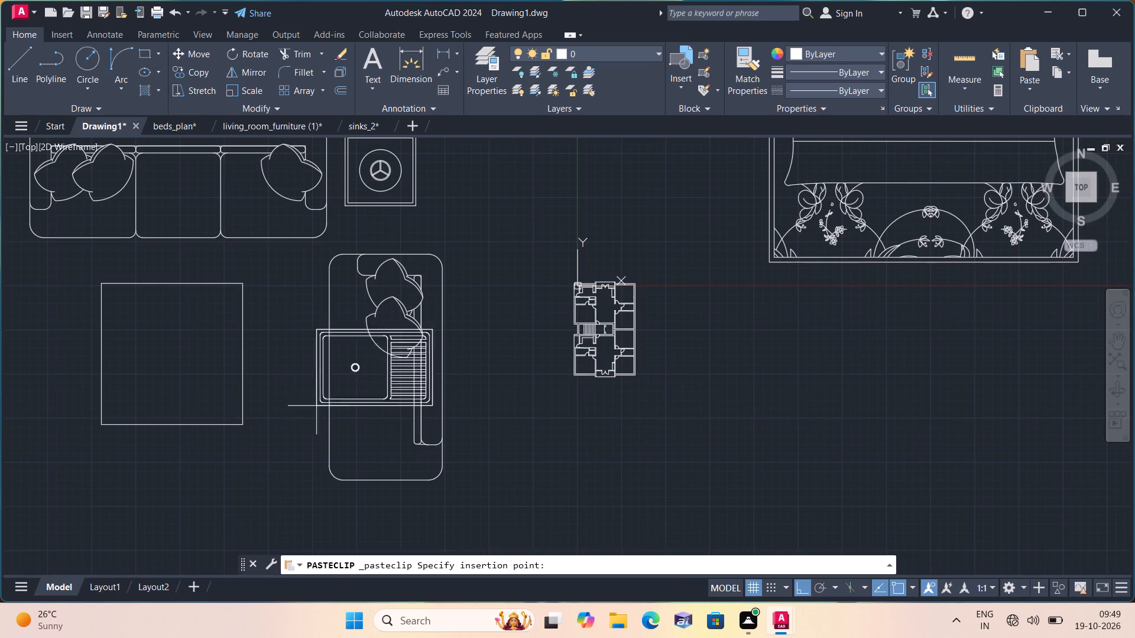
pyautogui.click(579, 520)
# Open dining_sets.dwg and find the square four-chair dining sets in its lowest row.
pyautogui.click(24, 17)
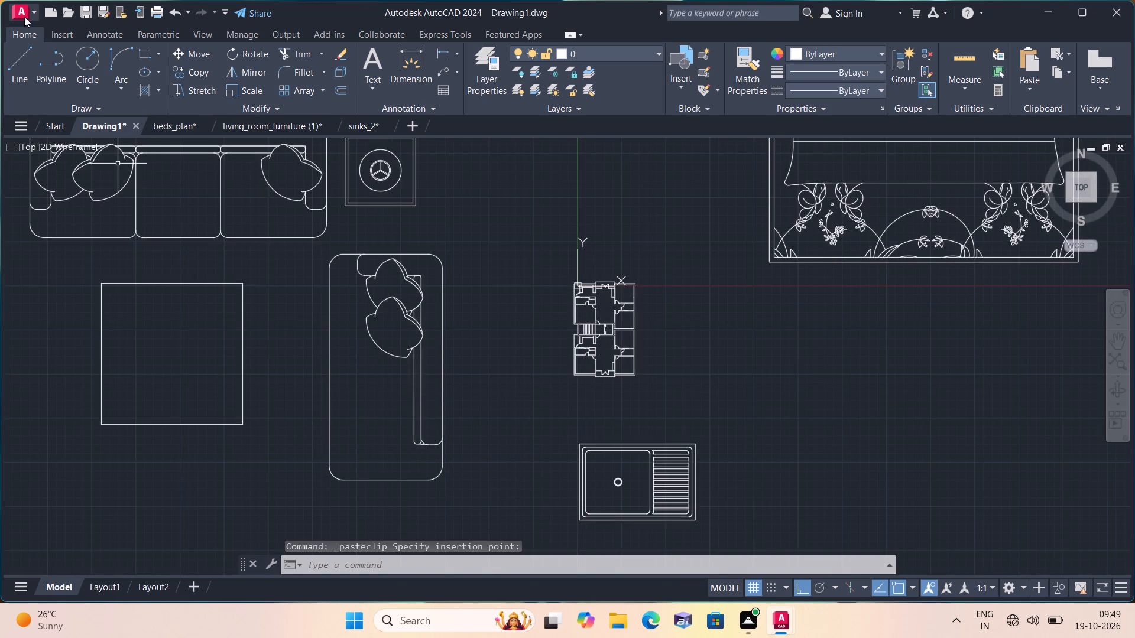
pyautogui.click(190, 187)
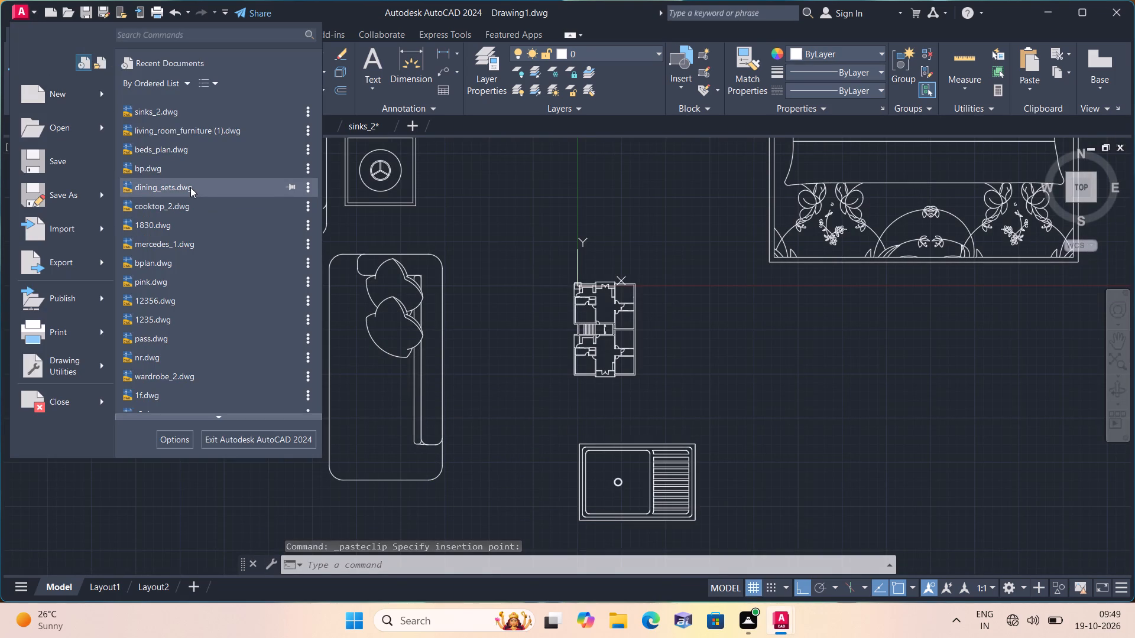
pyautogui.scroll(-2, 383, 327)
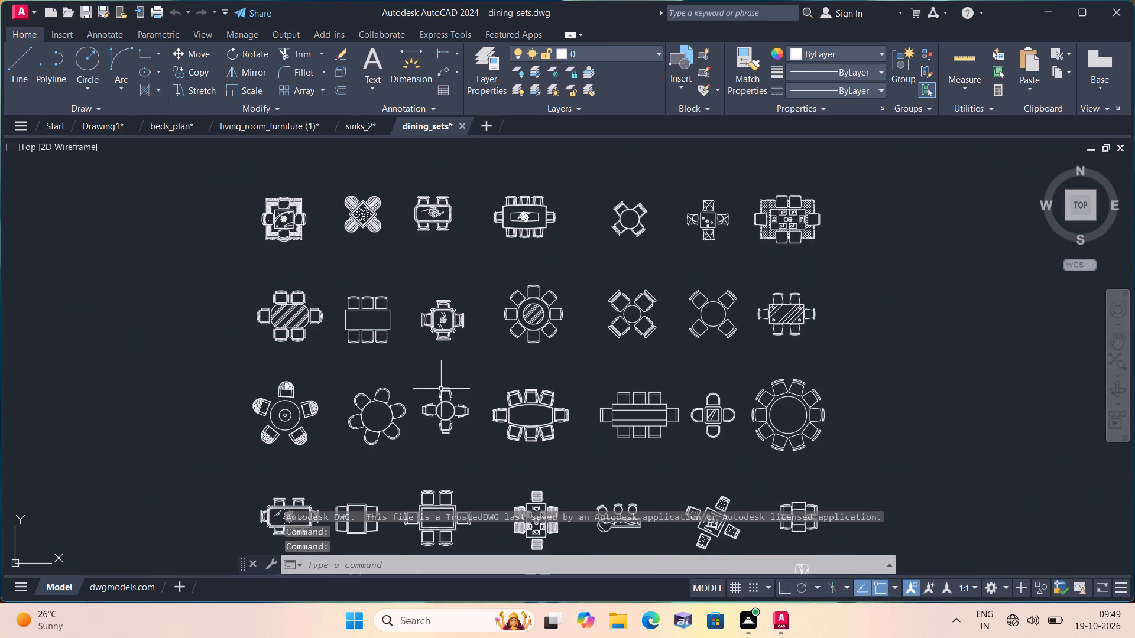
pyautogui.moveTo(456, 427); pyautogui.dragTo(431, 353, button='middle')
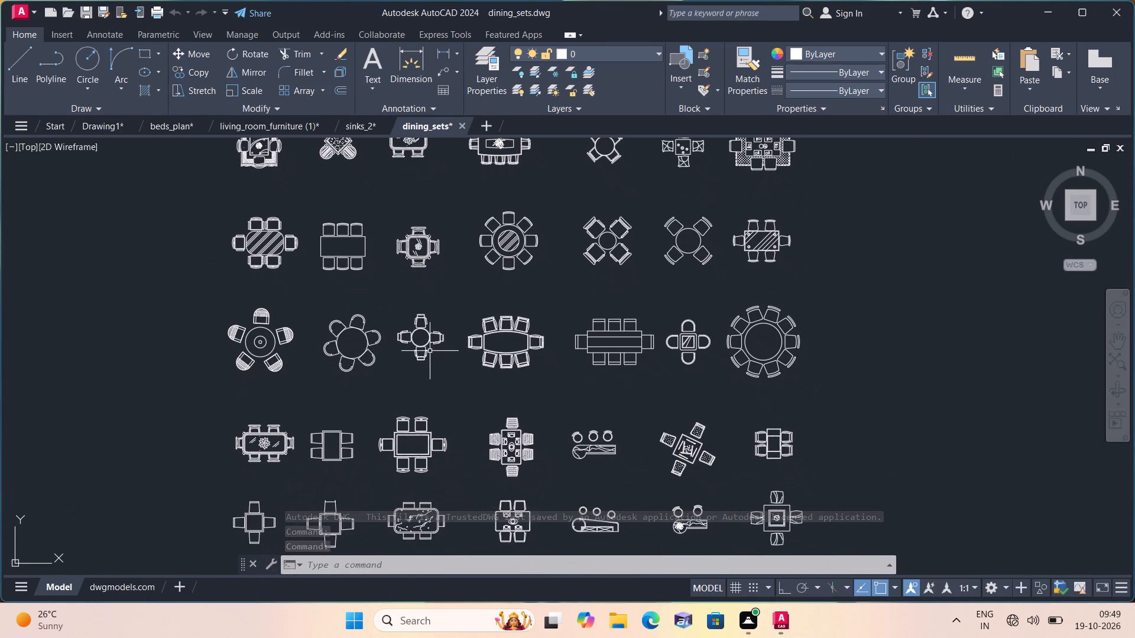
pyautogui.scroll(-1, 436, 391)
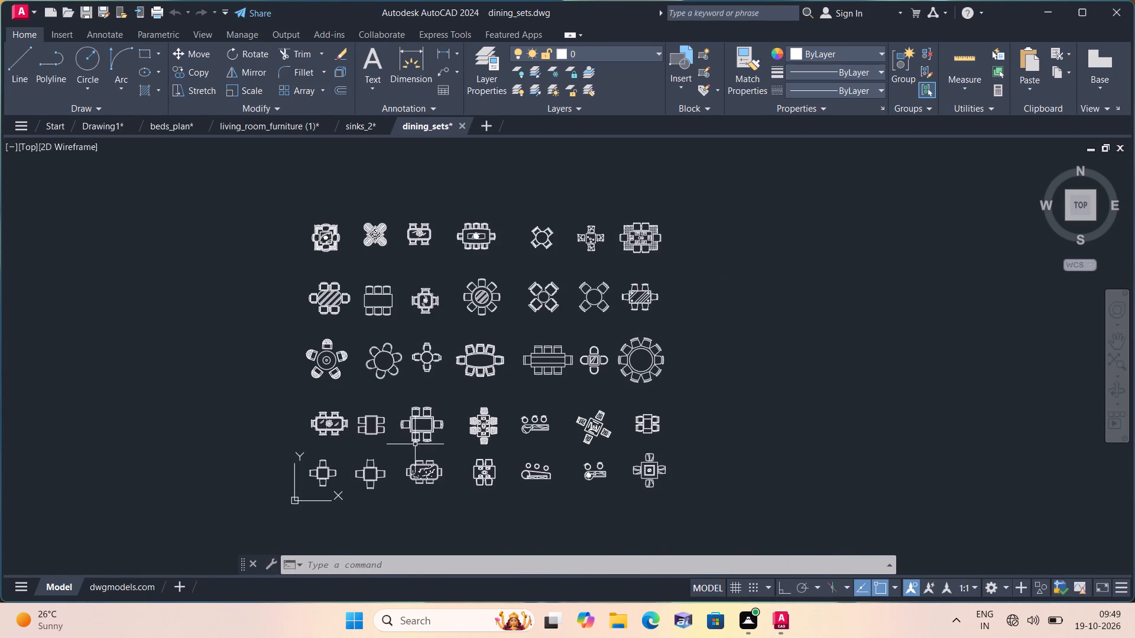
pyautogui.scroll(1, 390, 454)
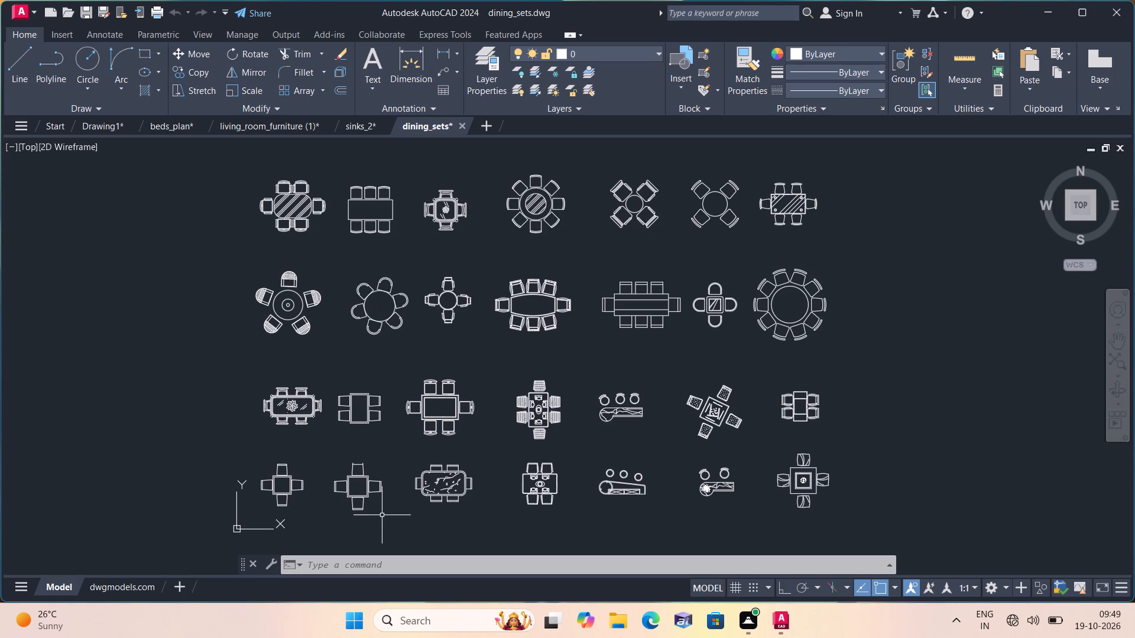
pyautogui.scroll(1, 378, 518)
pyautogui.scroll(1, 249, 510)
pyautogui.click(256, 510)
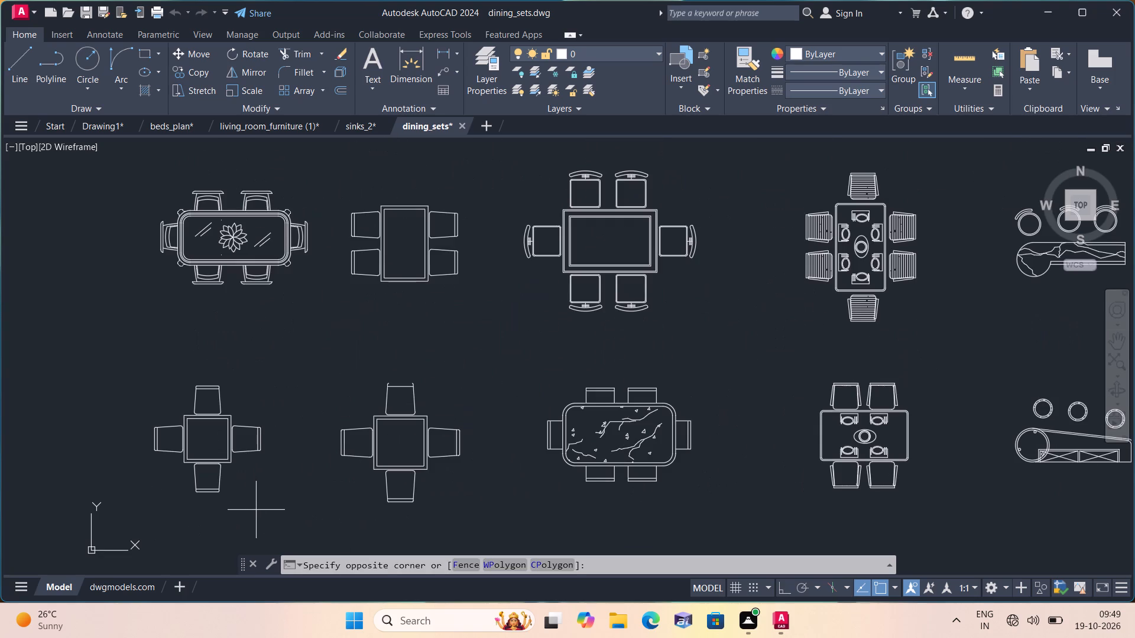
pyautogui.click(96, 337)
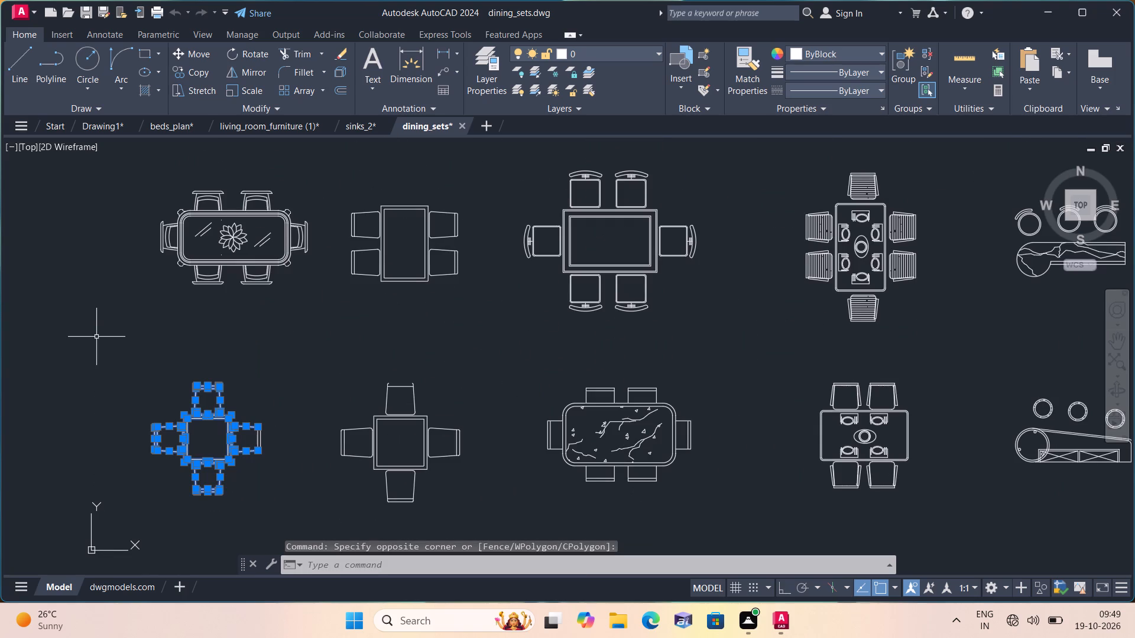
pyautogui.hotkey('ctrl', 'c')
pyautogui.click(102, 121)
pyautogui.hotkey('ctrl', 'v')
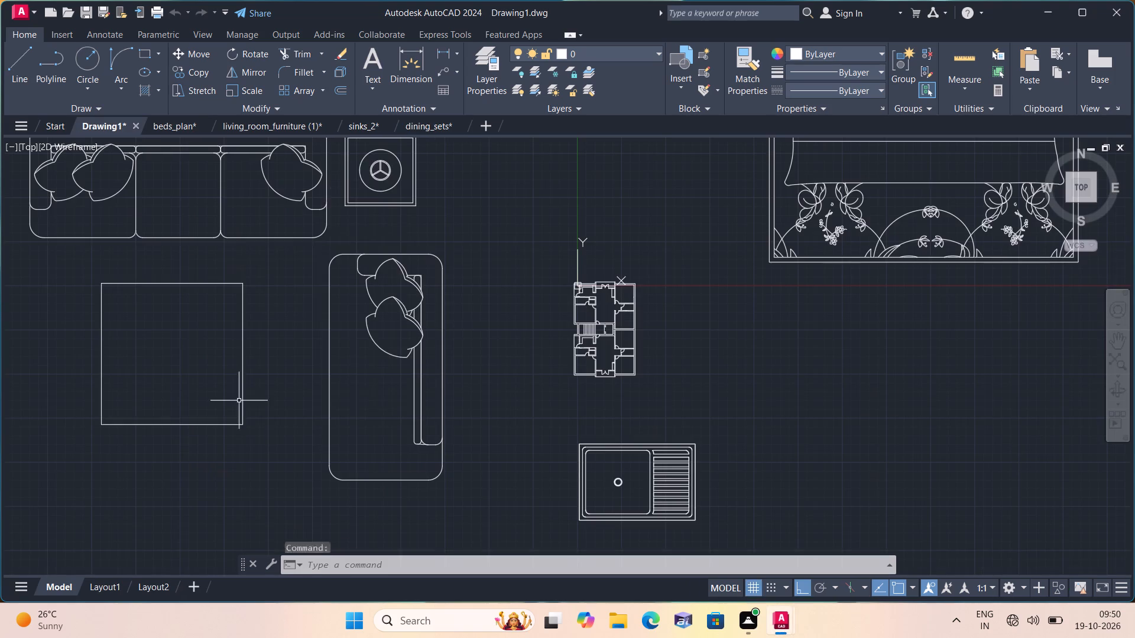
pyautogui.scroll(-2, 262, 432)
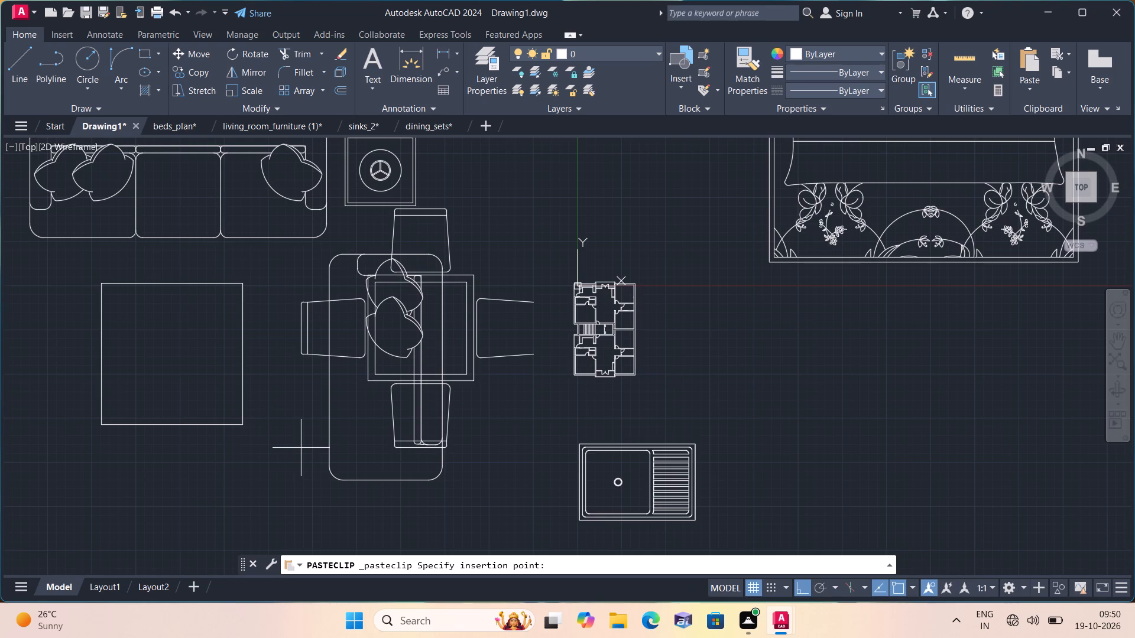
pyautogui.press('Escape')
# Copy the first square four-chair dining set in the lowest row of dining_sets.dwg and paste it into Drawing1 below the bed.
pyautogui.click(428, 125)
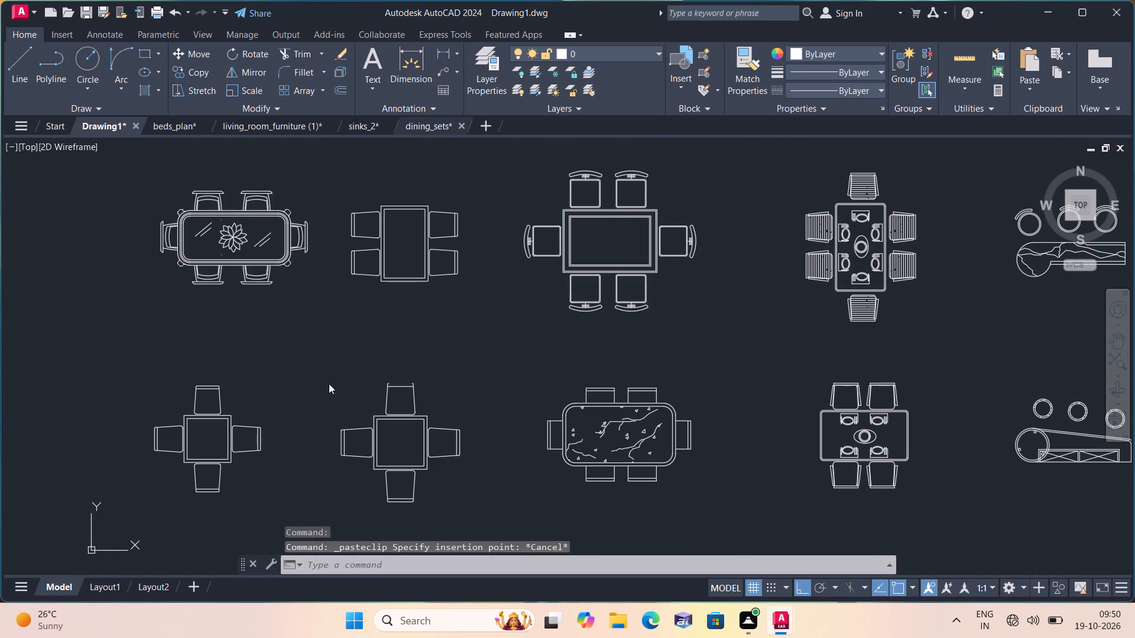
pyautogui.click(263, 507)
pyautogui.click(115, 345)
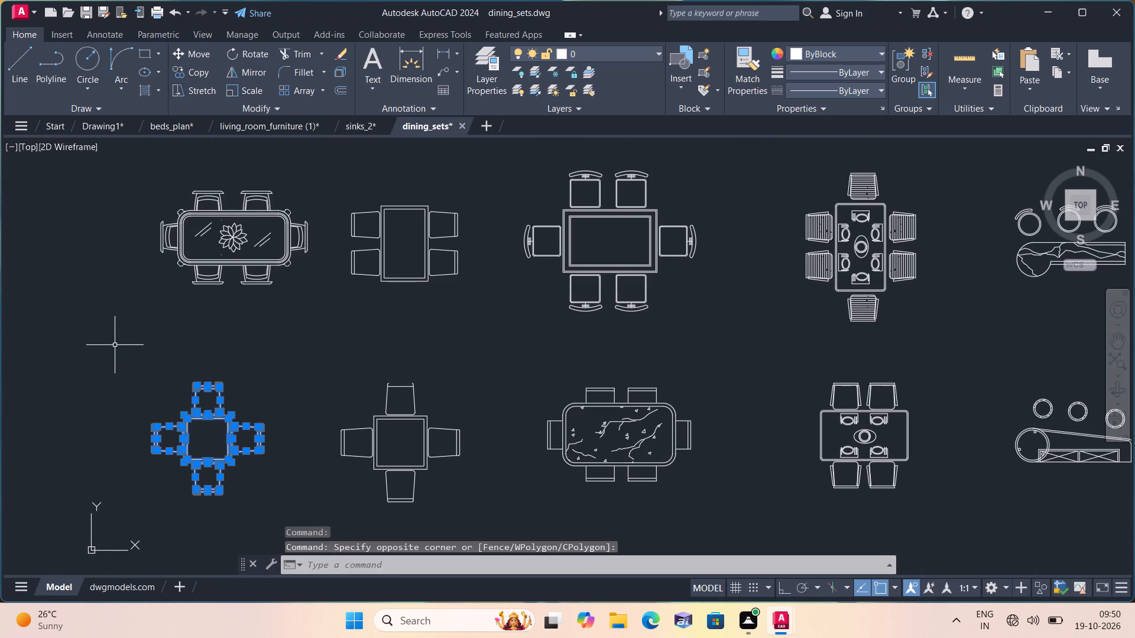
pyautogui.hotkey('ctrl', 'c')
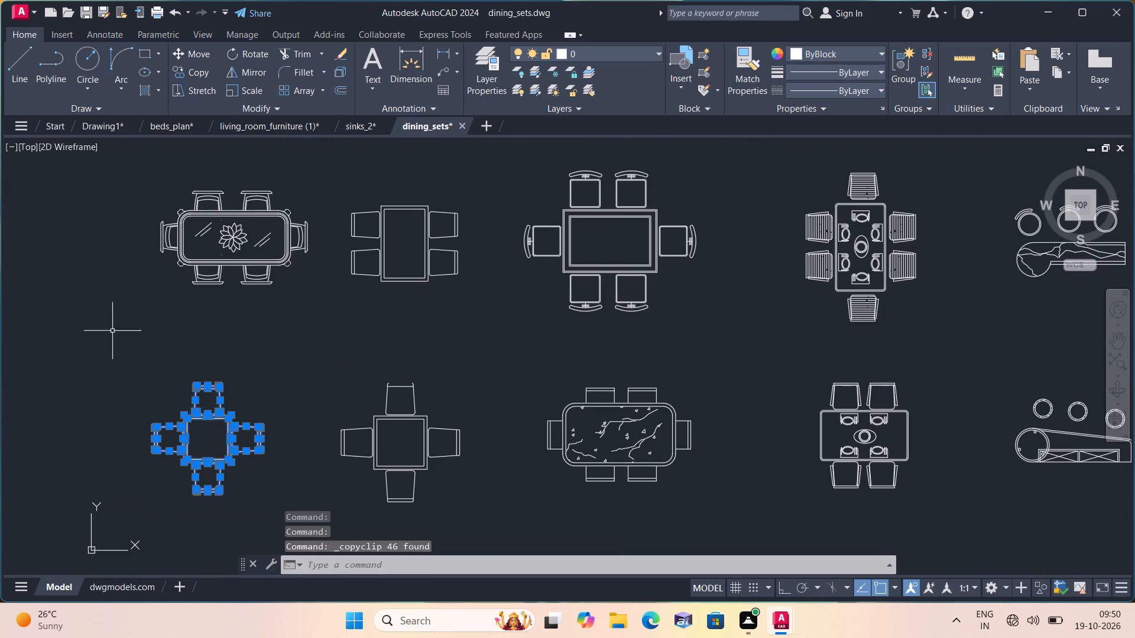
pyautogui.click(103, 129)
pyautogui.hotkey('ctrl', 'v')
pyautogui.keyDown('ctrl'); pyautogui.scroll(-2, 297, 402); pyautogui.keyUp('ctrl')
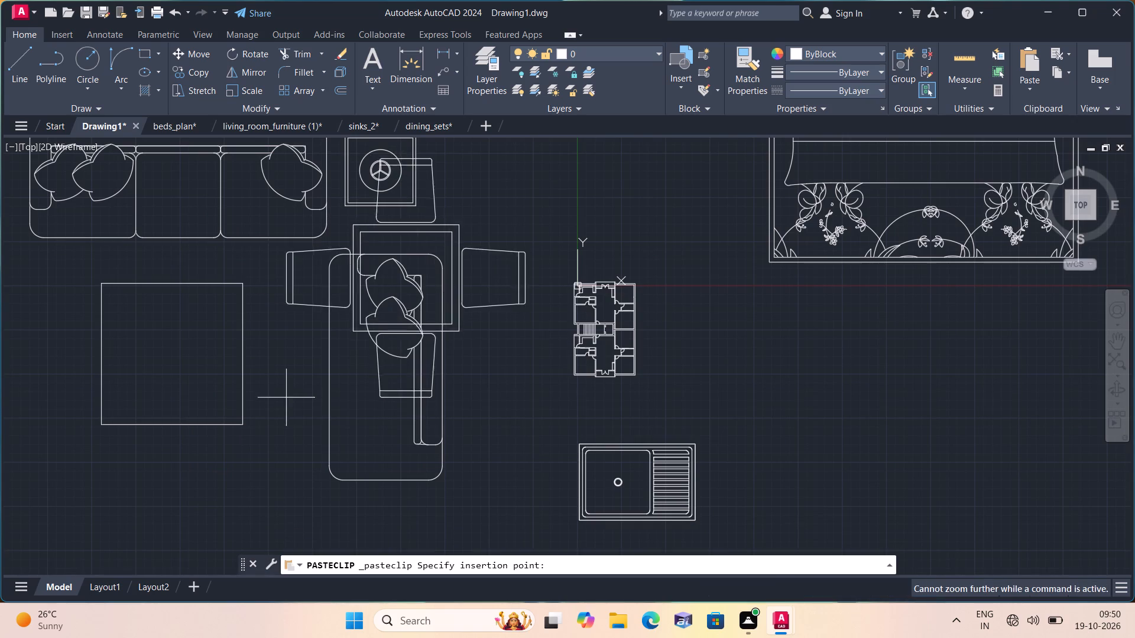
pyautogui.keyDown('ctrl'); pyautogui.scroll(-3, 328, 416); pyautogui.keyUp('ctrl')
pyautogui.click(819, 559)
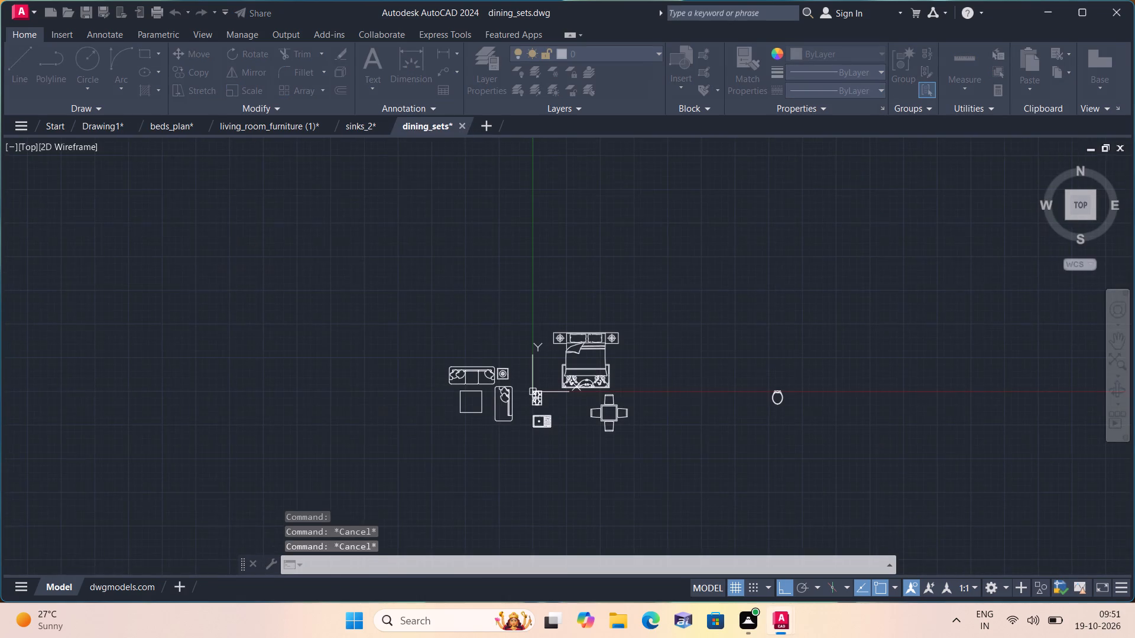
# Close the sinks_2, living_room_furniture (1) and beds_plan drawings, saving the changes to each.
pyautogui.click(387, 120)
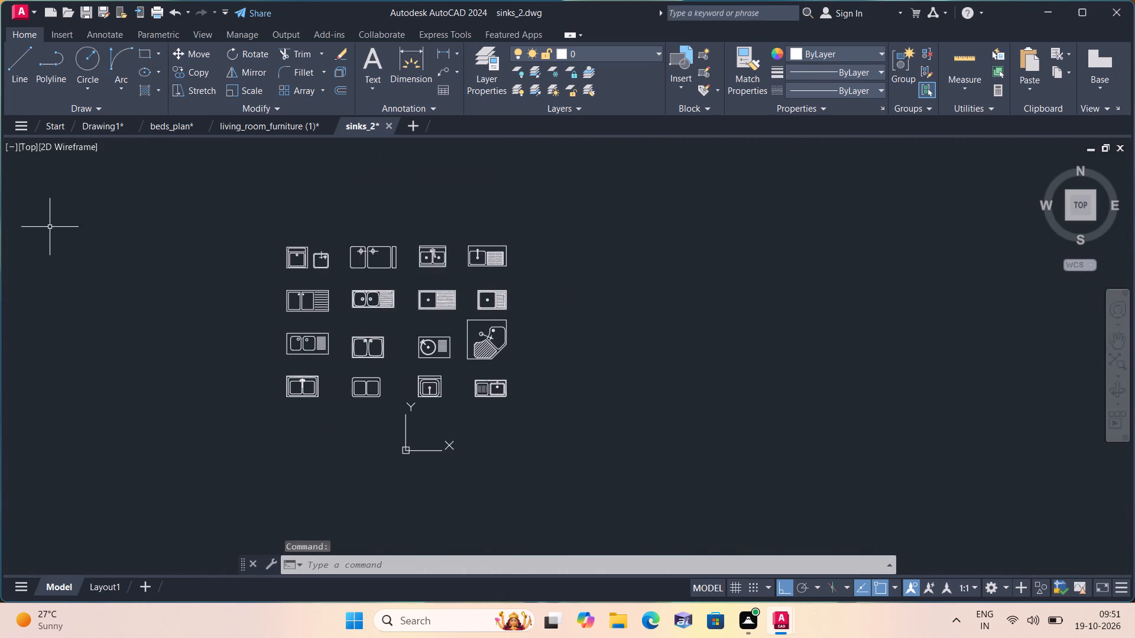
pyautogui.click(390, 128)
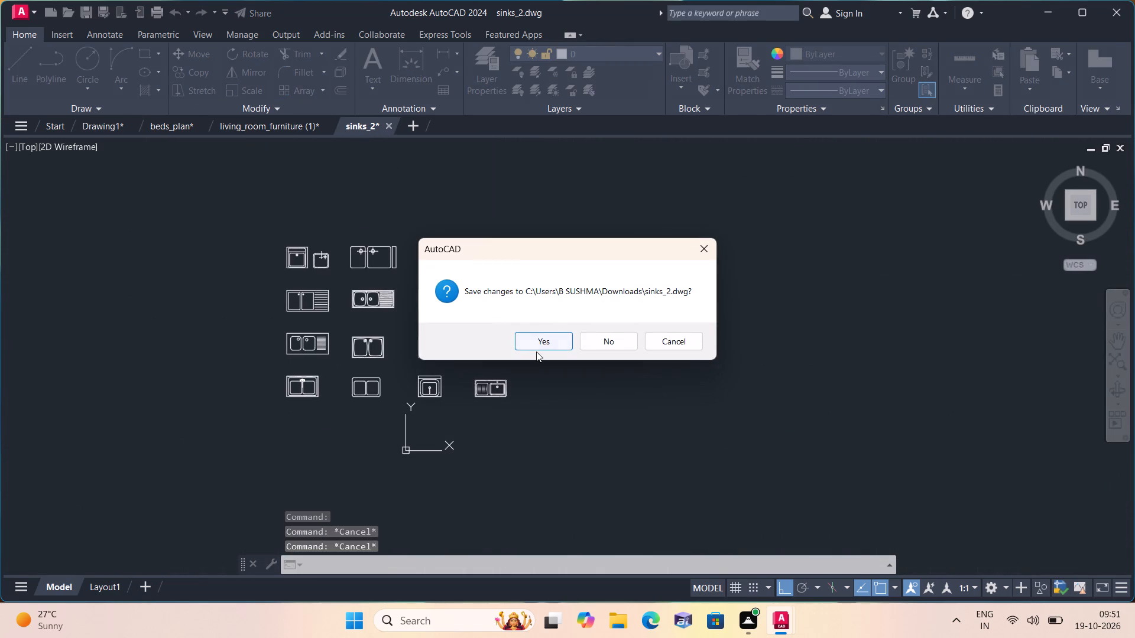
pyautogui.click(536, 351)
pyautogui.click(522, 338)
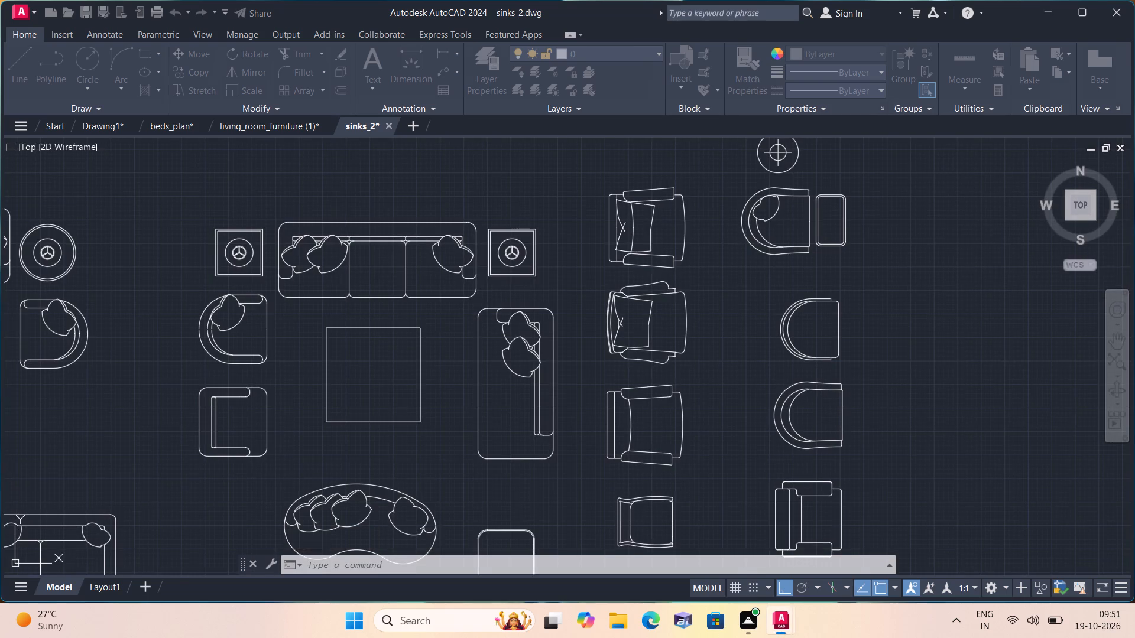
pyautogui.click(341, 129)
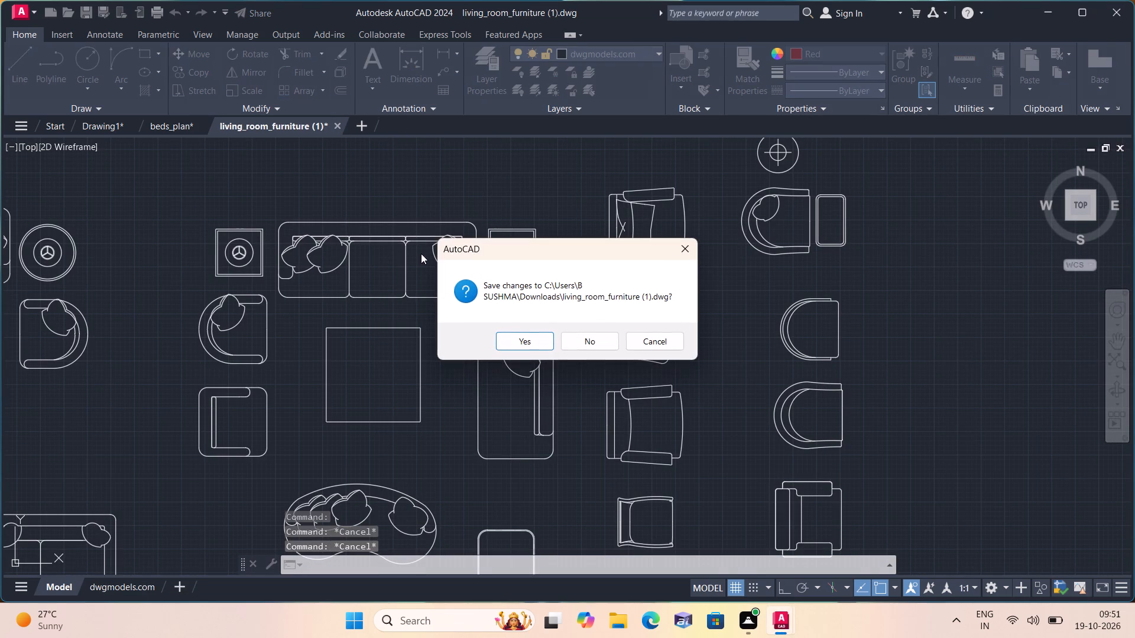
pyautogui.click(527, 341)
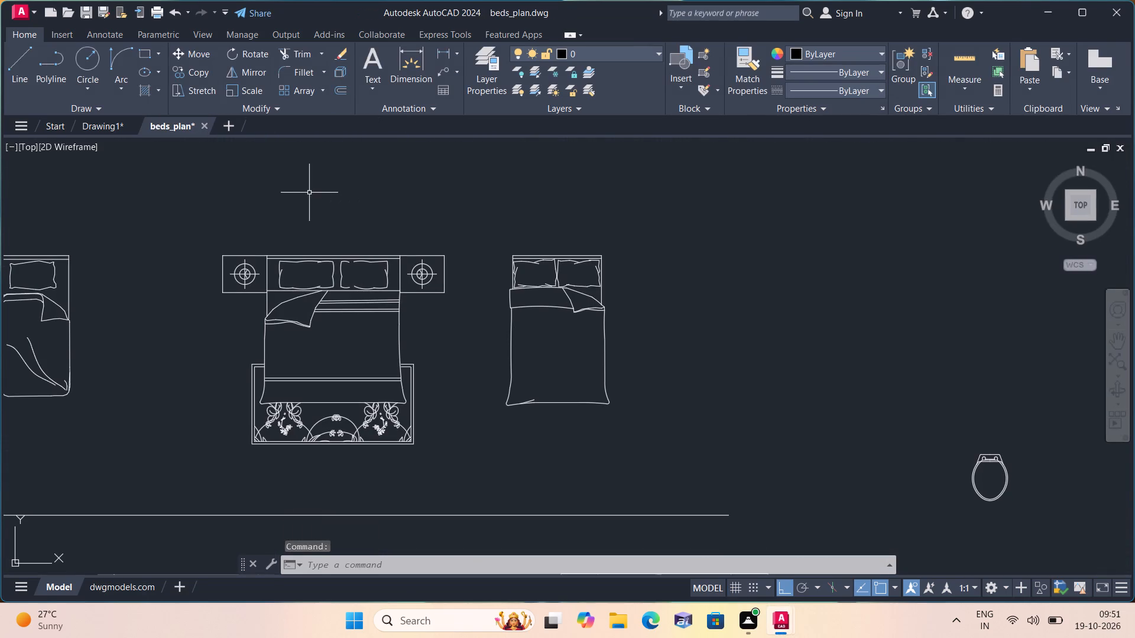
pyautogui.click(208, 123)
pyautogui.click(535, 341)
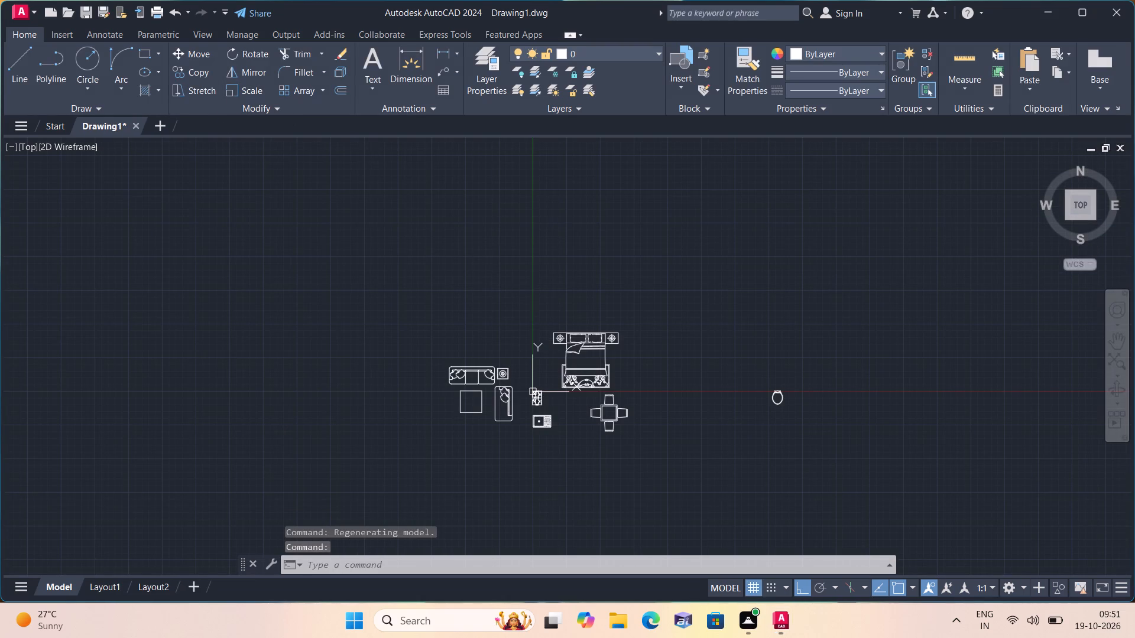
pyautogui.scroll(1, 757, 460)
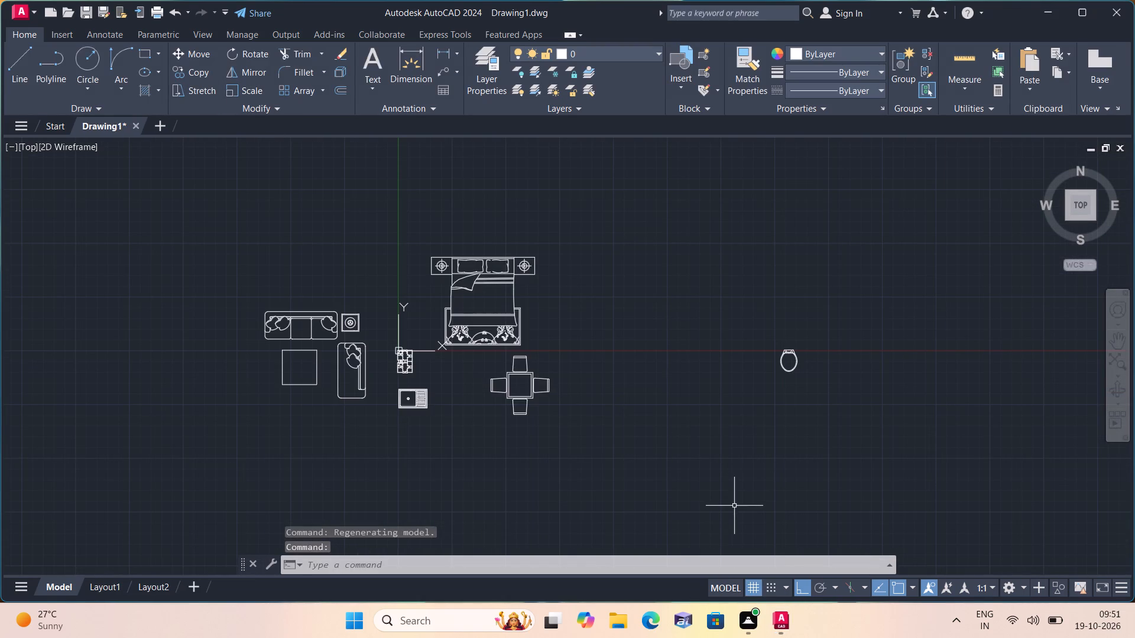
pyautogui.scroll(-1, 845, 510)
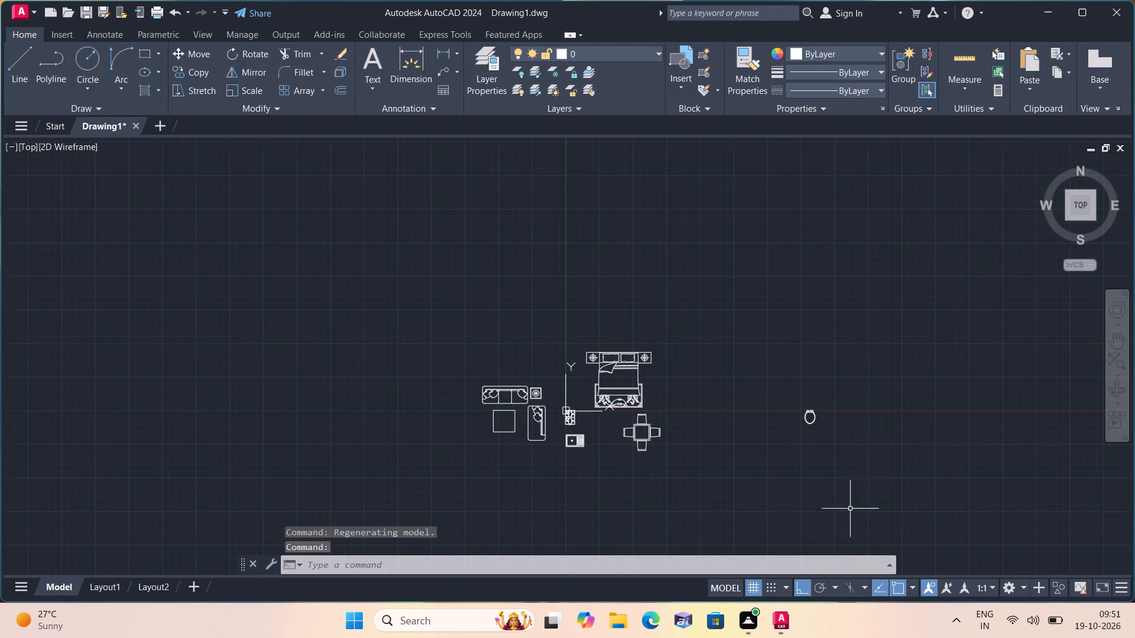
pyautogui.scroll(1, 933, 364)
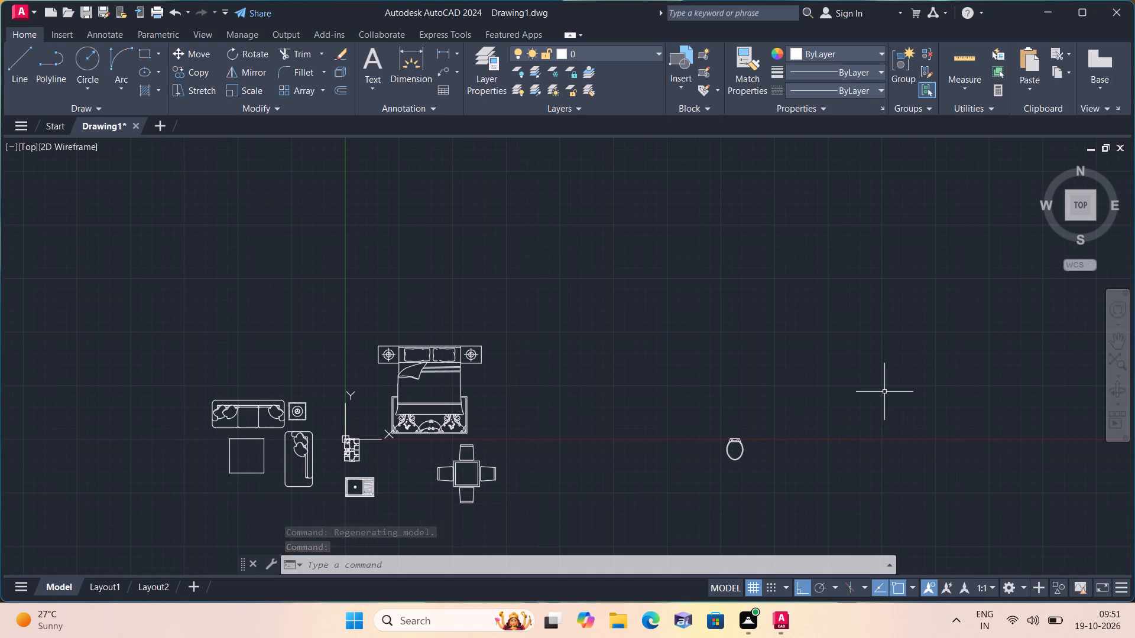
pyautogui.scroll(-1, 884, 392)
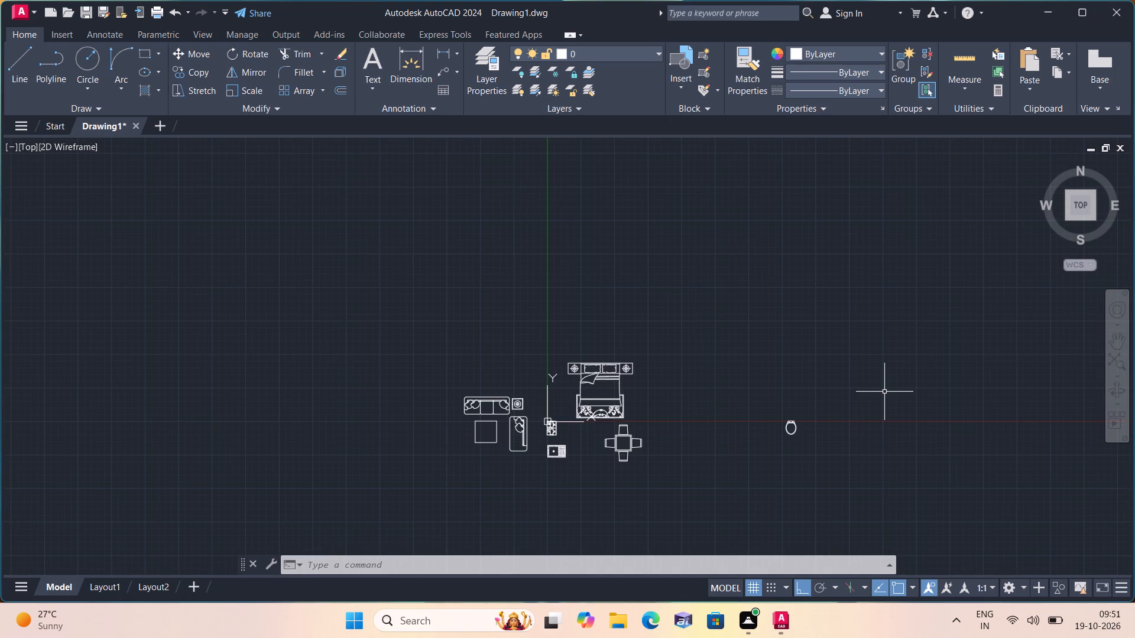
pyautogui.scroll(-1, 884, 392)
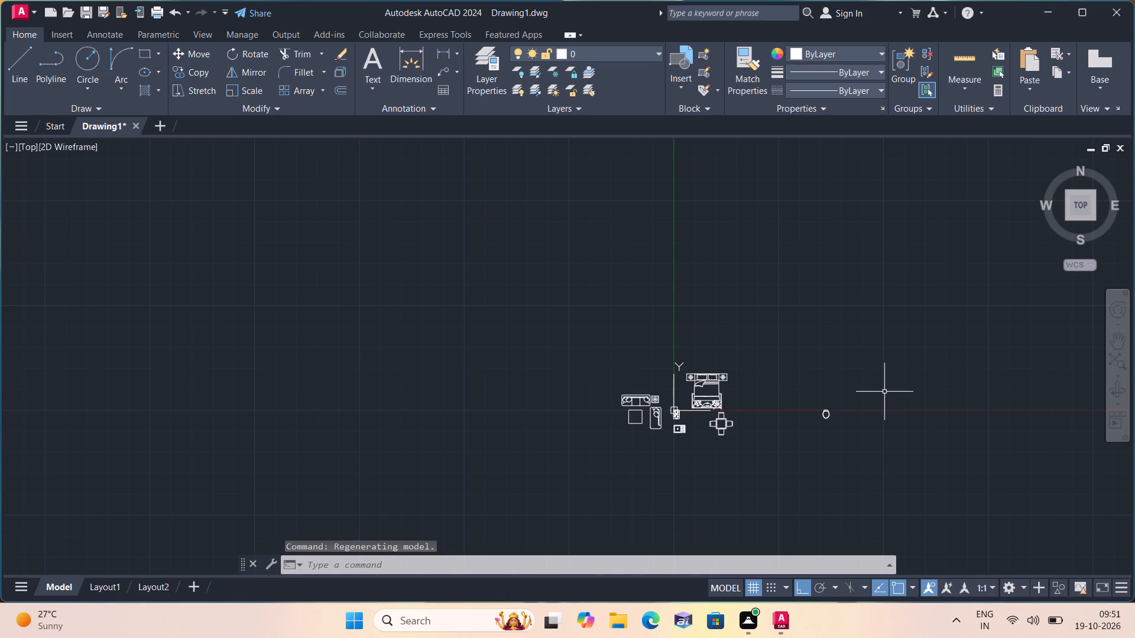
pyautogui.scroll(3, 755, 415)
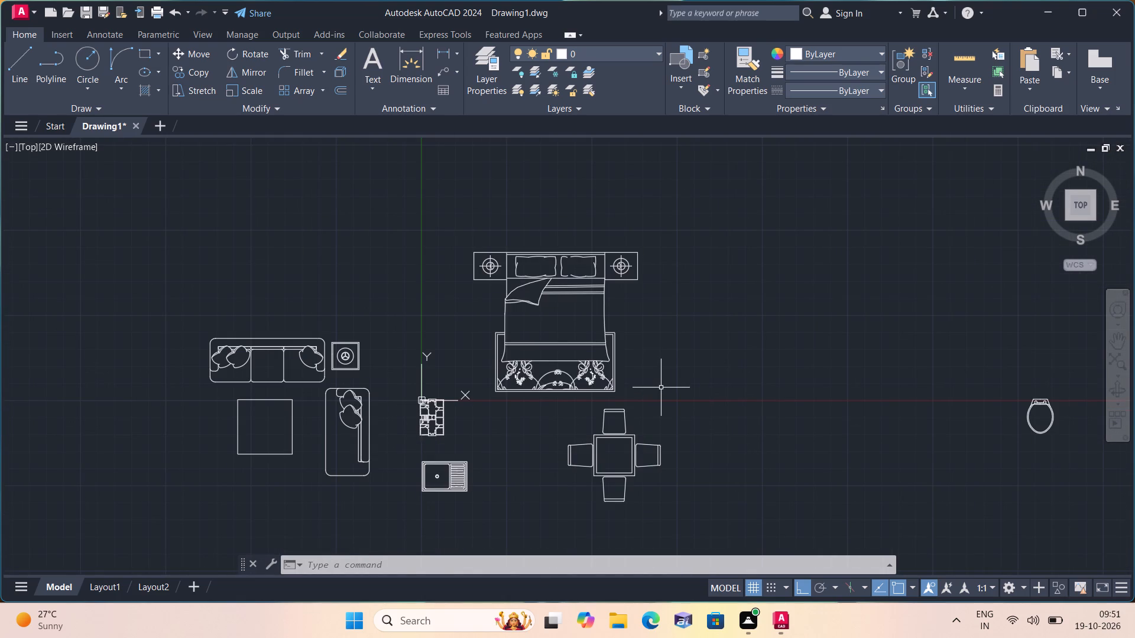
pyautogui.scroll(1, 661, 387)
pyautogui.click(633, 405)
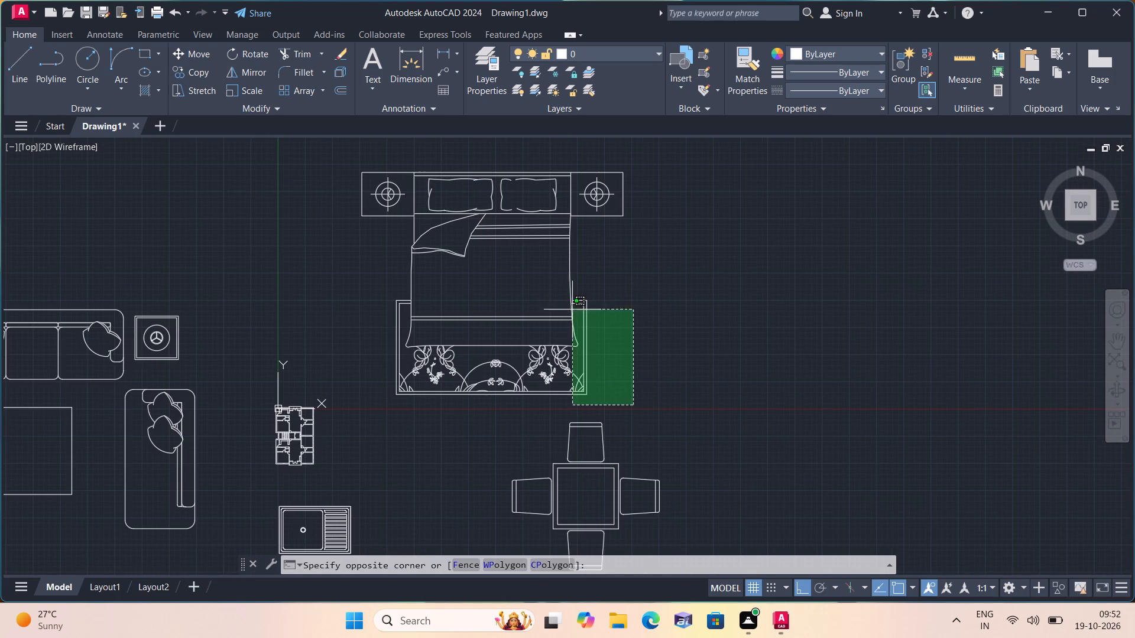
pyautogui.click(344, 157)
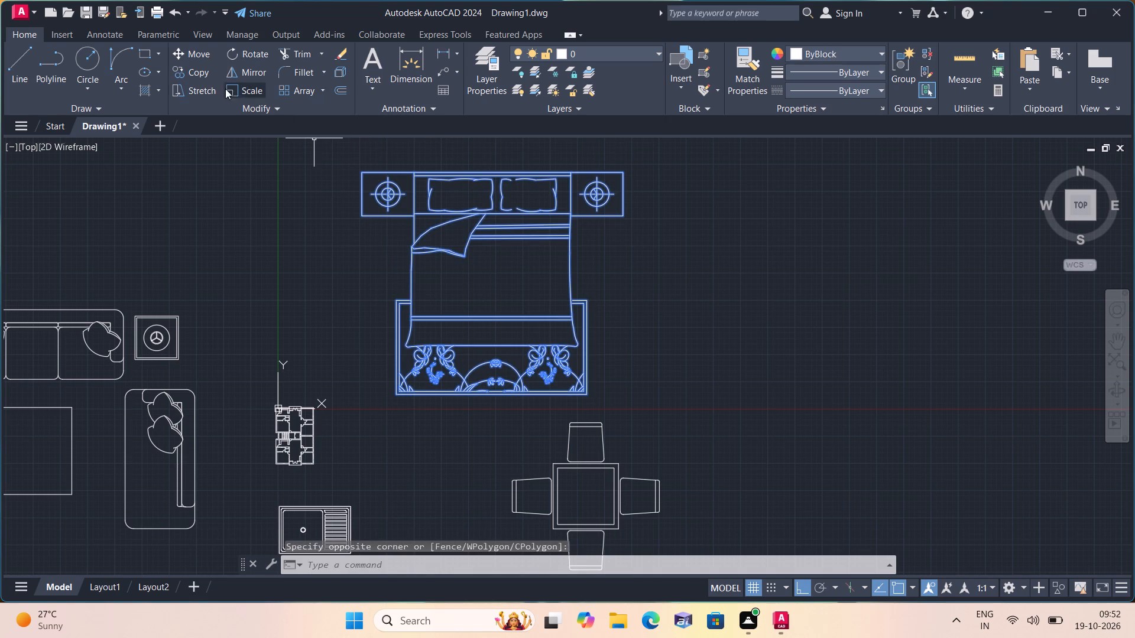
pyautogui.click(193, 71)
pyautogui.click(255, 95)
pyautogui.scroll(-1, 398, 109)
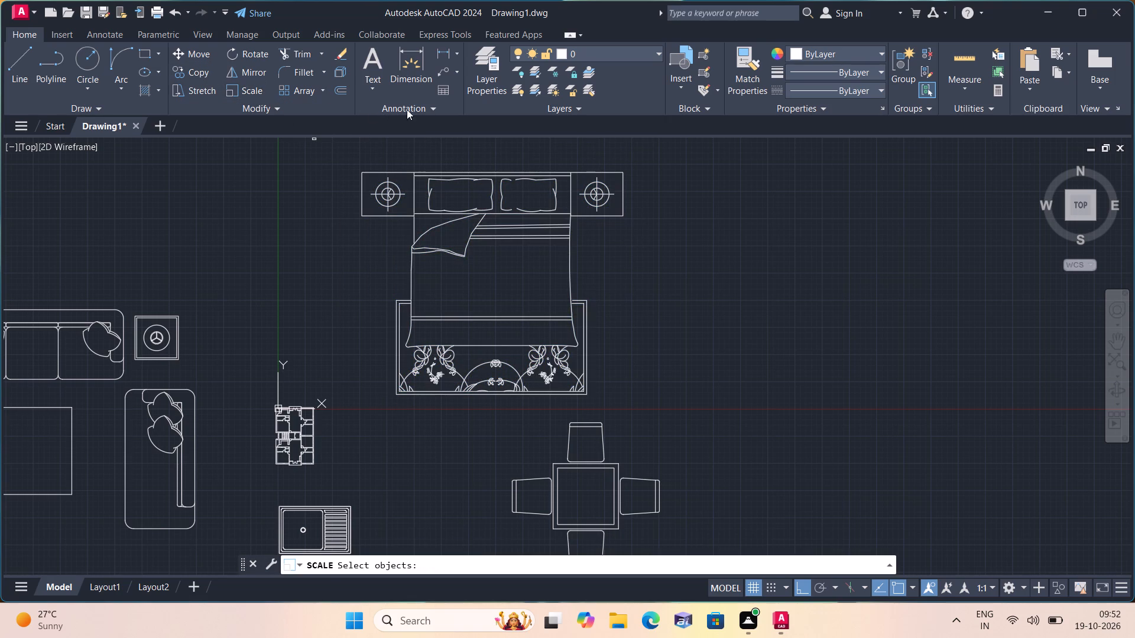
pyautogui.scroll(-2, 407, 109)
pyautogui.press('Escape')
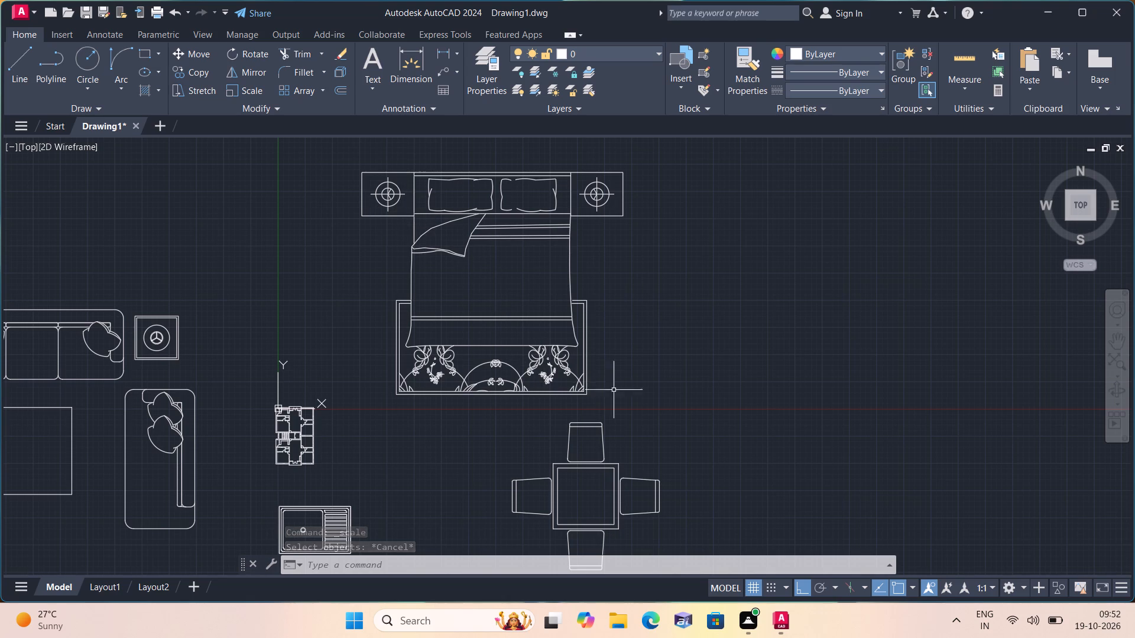
# Copy the whole bed set with its nightstands and rug about 394 feet horizontally to the right of the original.
pyautogui.click(638, 412)
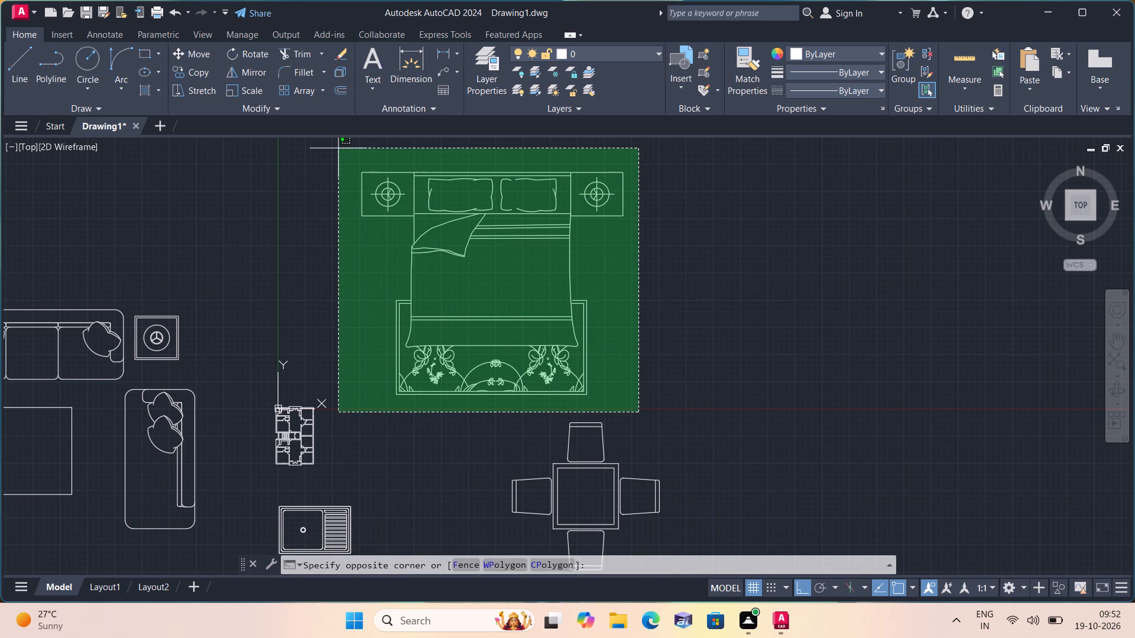
pyautogui.click(338, 148)
pyautogui.click(194, 69)
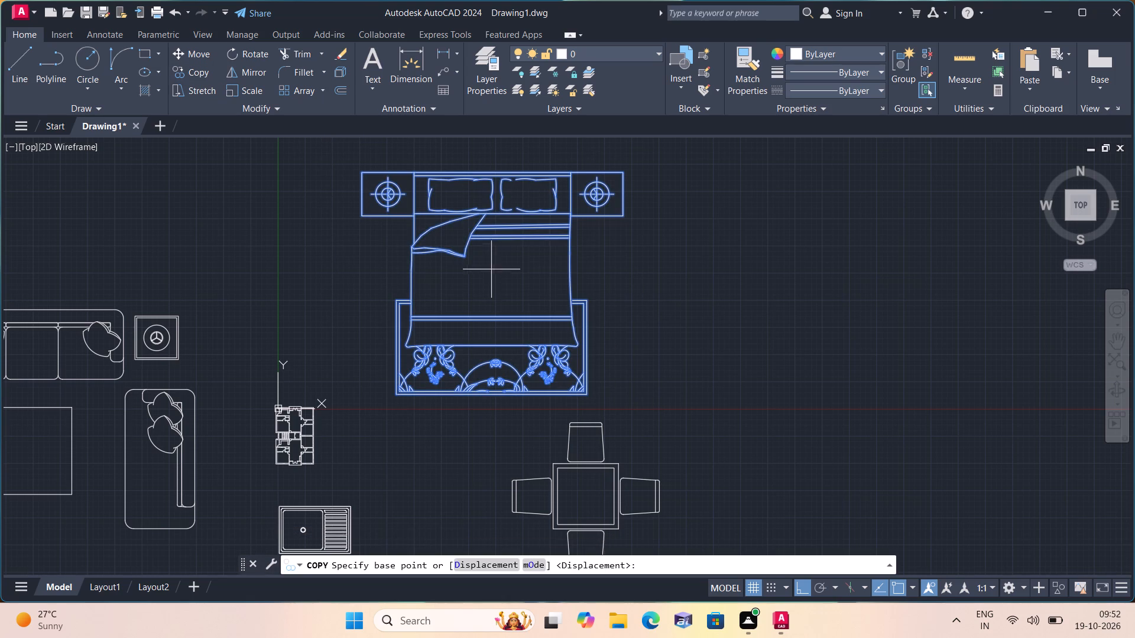
pyautogui.click(484, 262)
pyautogui.click(895, 257)
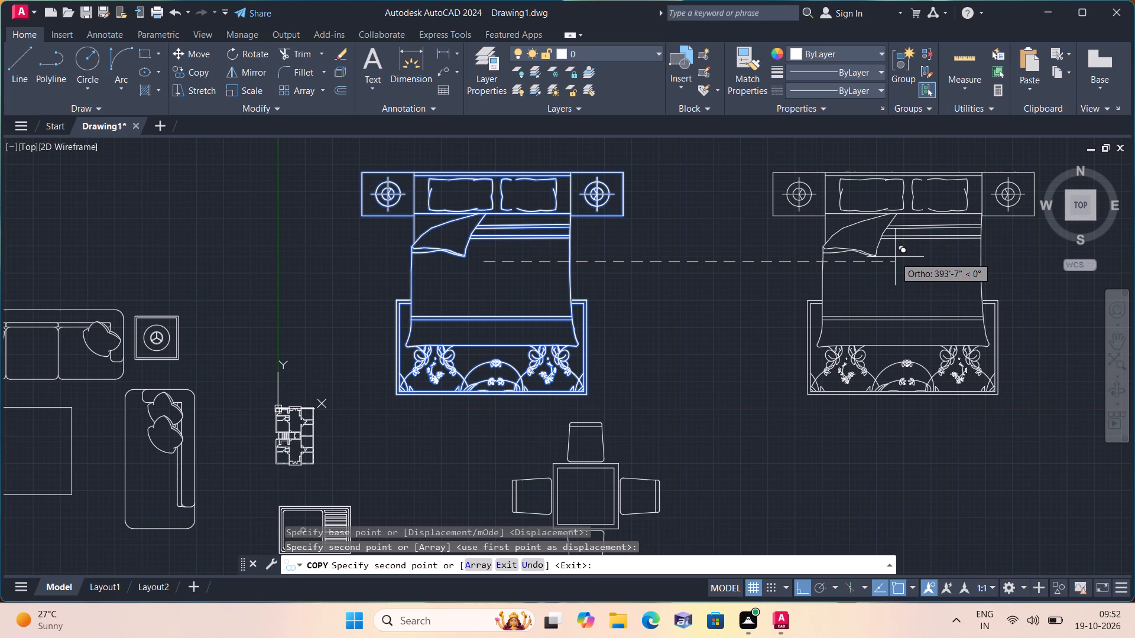
pyautogui.press('Escape')
# Rotate the copied bed set 90° about a point on the bed so that its headboard faces left.
pyautogui.scroll(-1, 895, 257)
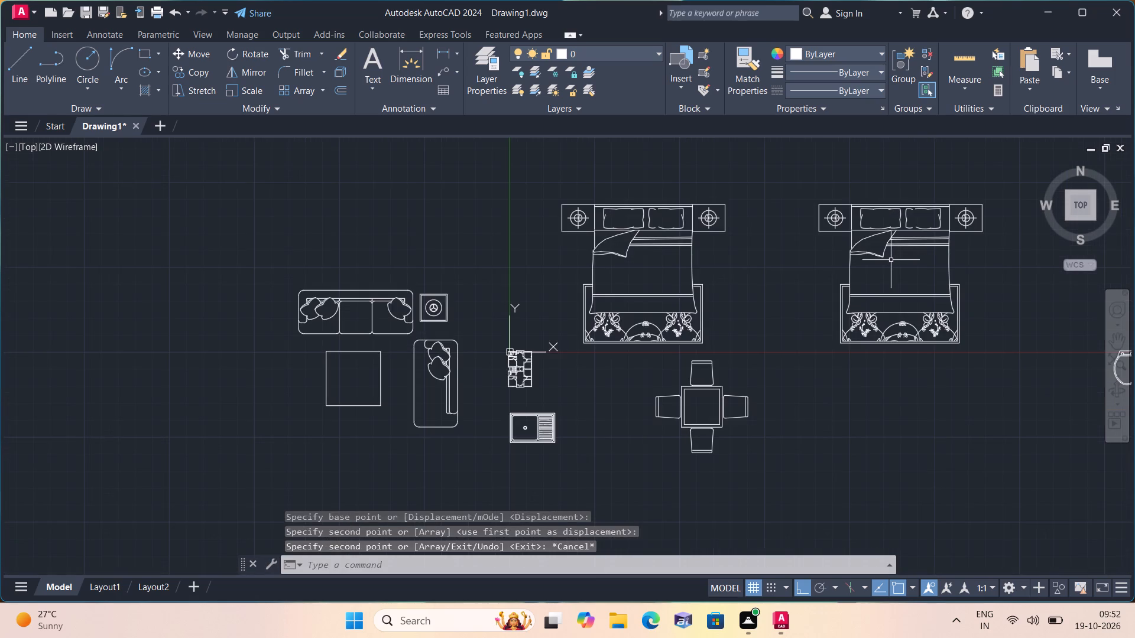
pyautogui.moveTo(826, 266); pyautogui.dragTo(519, 366, button='middle')
pyautogui.scroll(1, 672, 467)
pyautogui.click(689, 476)
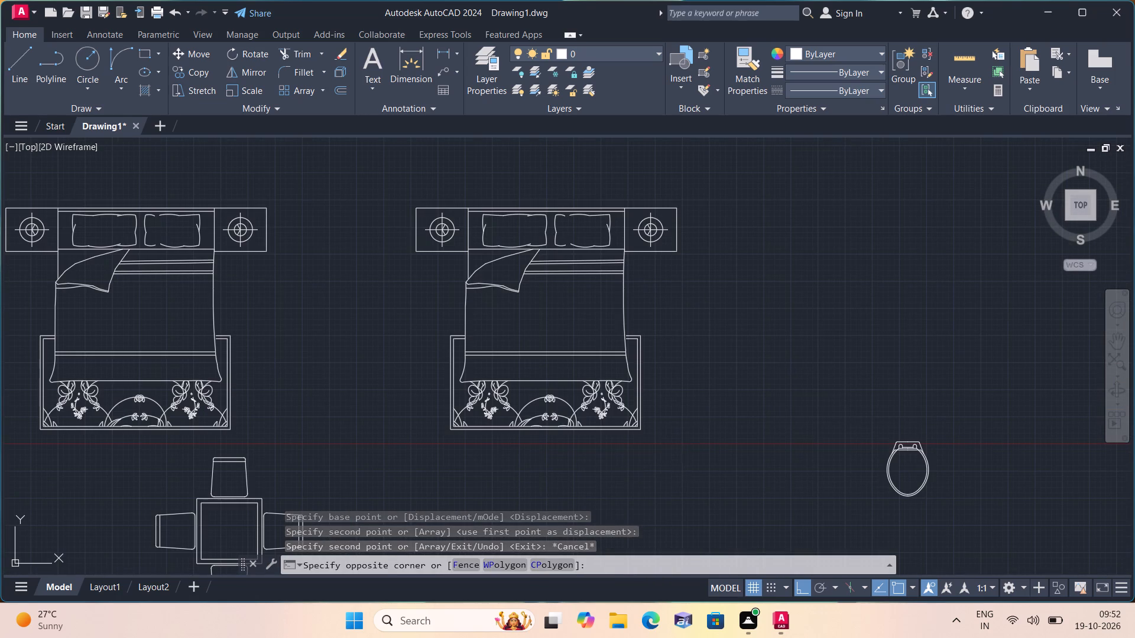
pyautogui.click(398, 182)
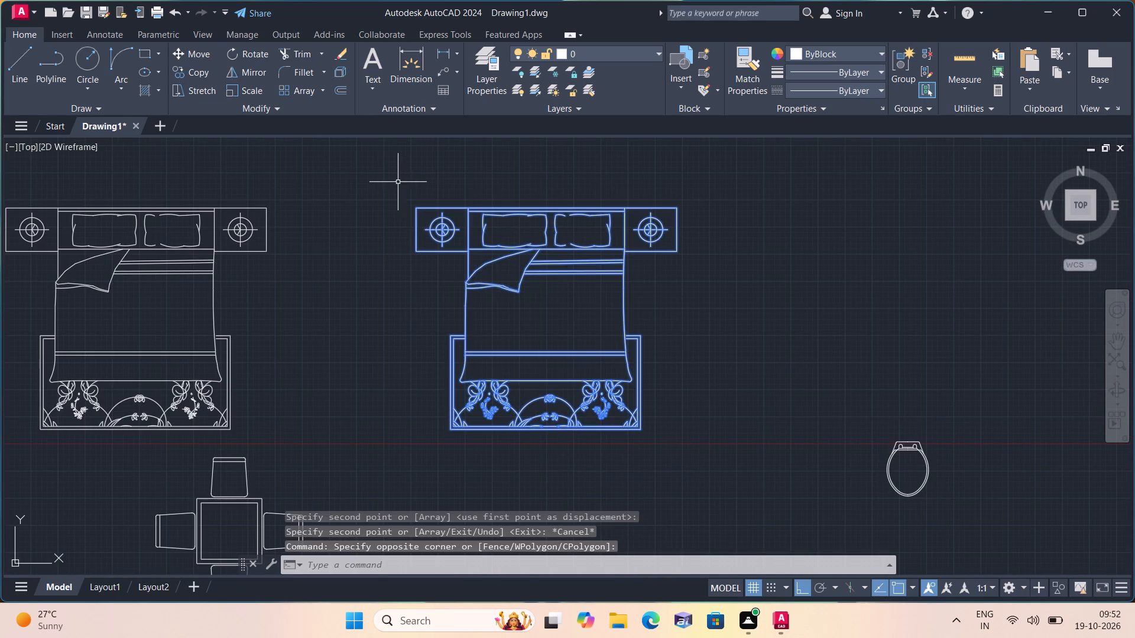
pyautogui.click(249, 48)
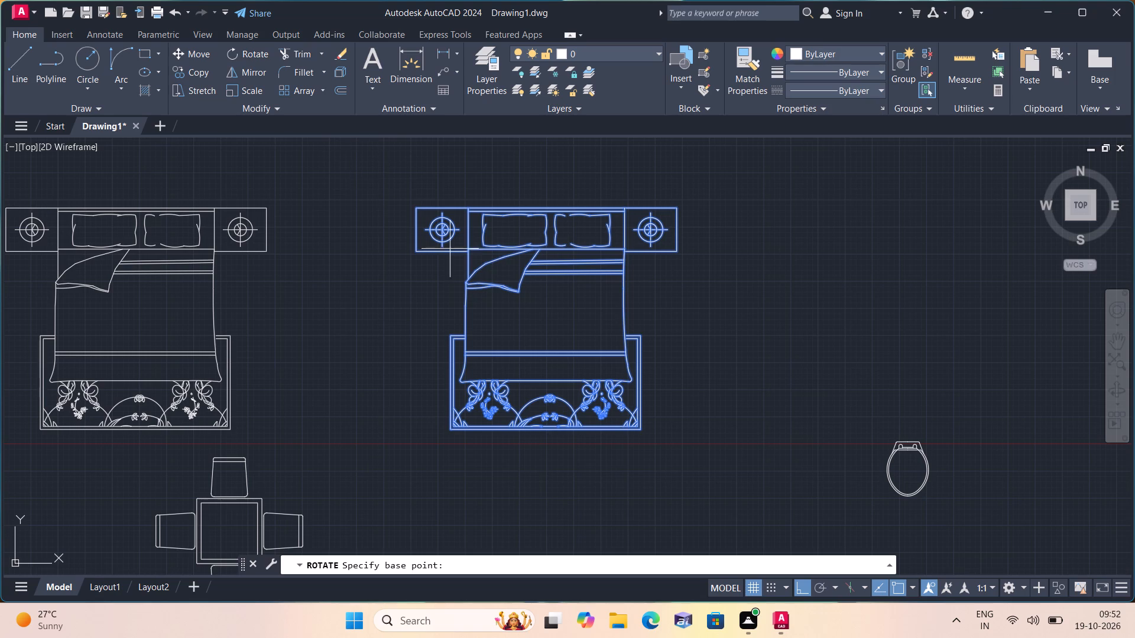
pyautogui.click(510, 290)
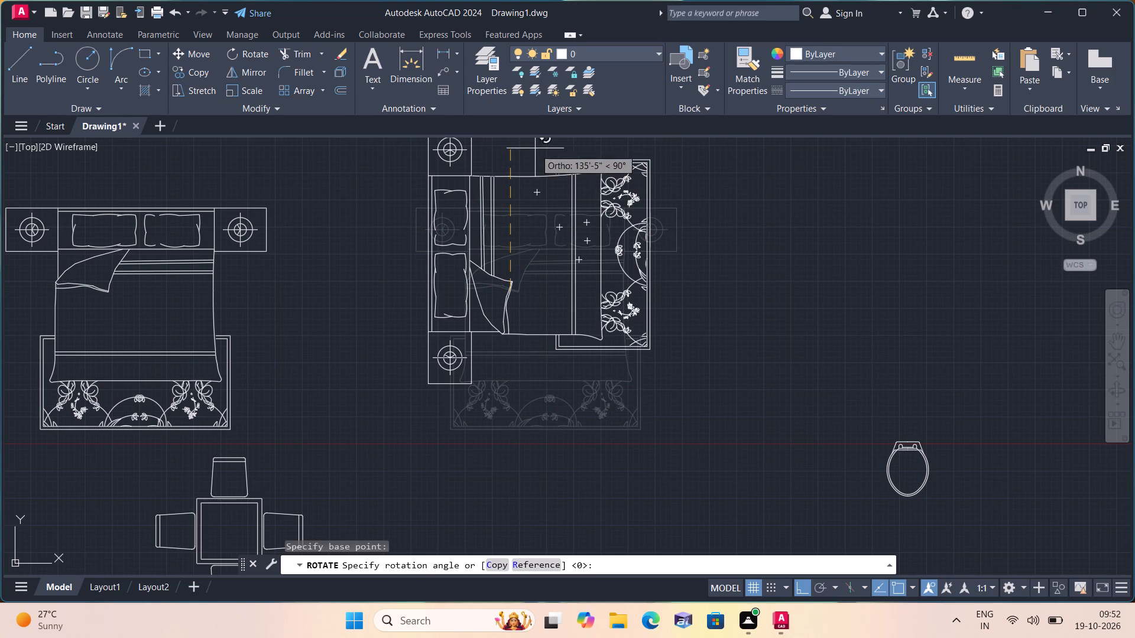
pyautogui.click(535, 148)
# Mirror the rotated bed set across a vertical line just to its right, keeping the source objects.
pyautogui.scroll(-1, 532, 168)
pyautogui.moveTo(450, 139); pyautogui.dragTo(378, 229, button='middle')
pyautogui.moveTo(368, 206); pyautogui.dragTo(388, 234)
pyautogui.click(572, 444)
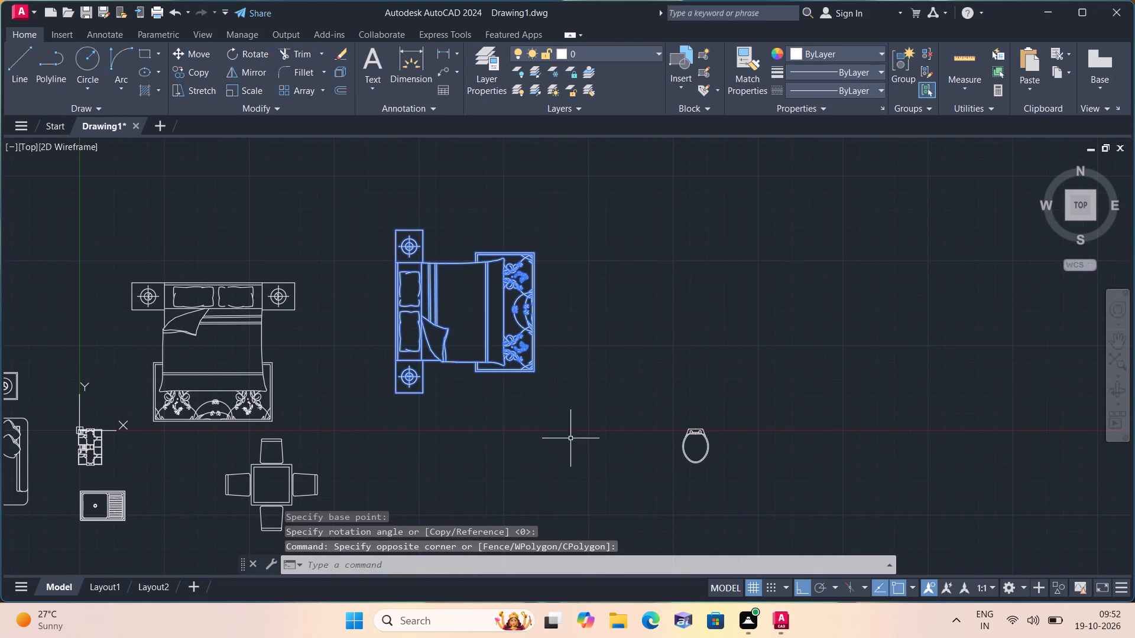
pyautogui.click(258, 73)
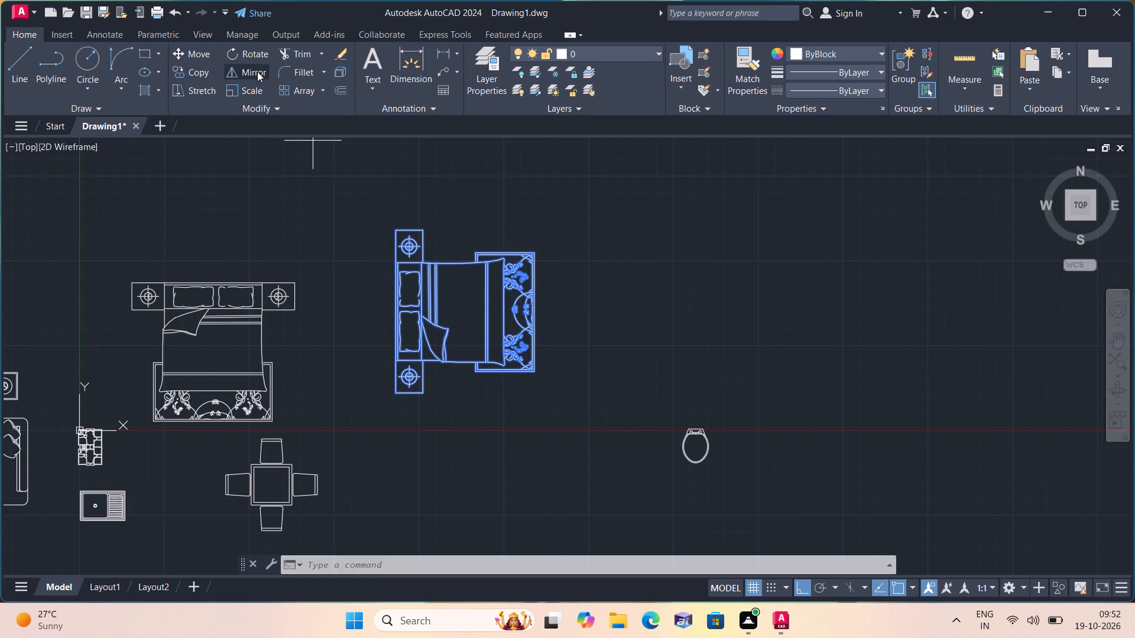
pyautogui.click(563, 350)
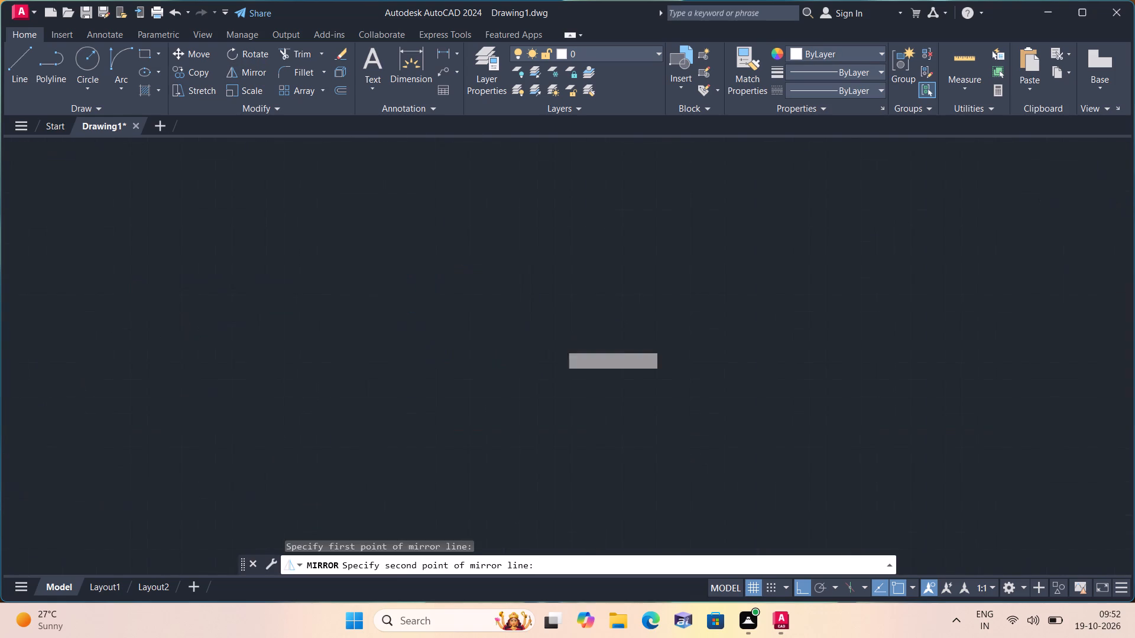
pyautogui.click(561, 209)
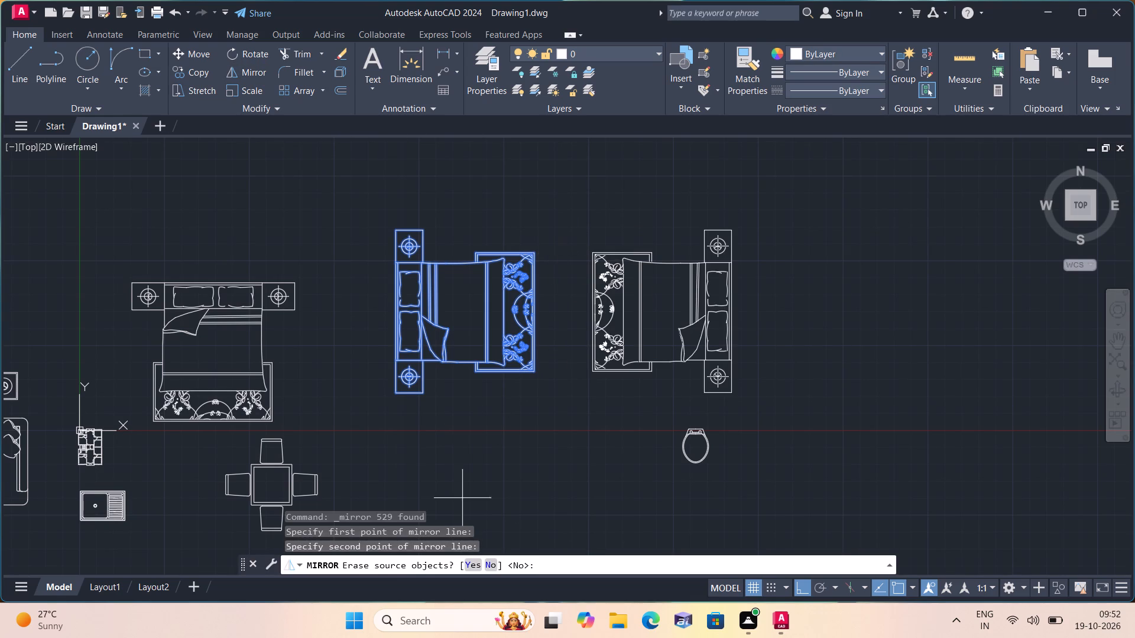
pyautogui.click(485, 562)
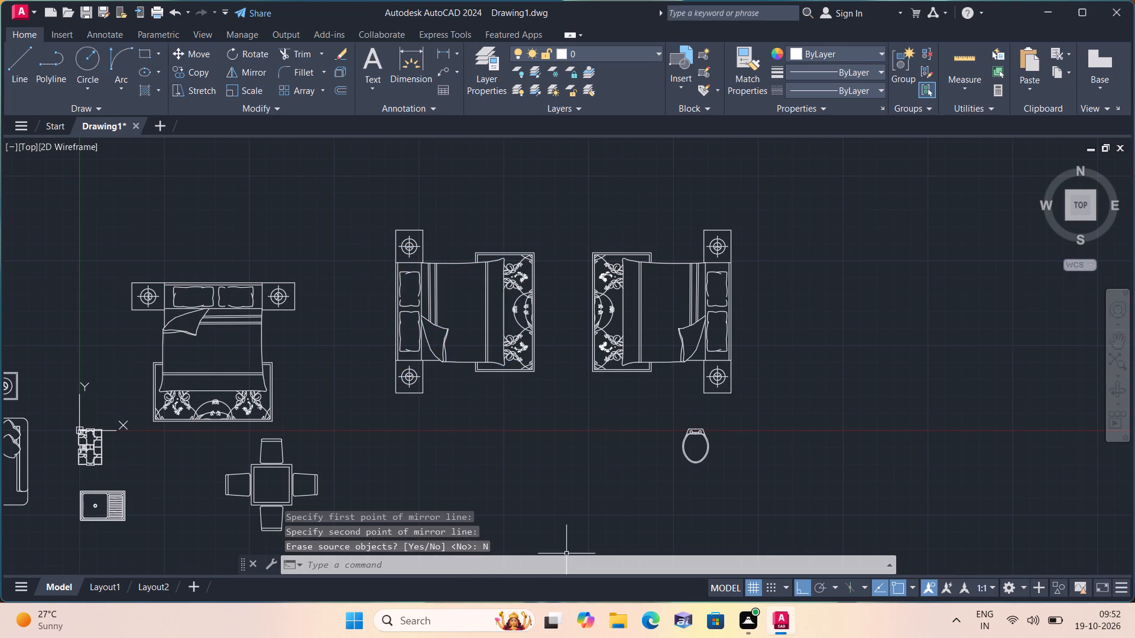
# Open the cooktop_2.dwg library drawing from the recent documents.
pyautogui.scroll(-1, 566, 546)
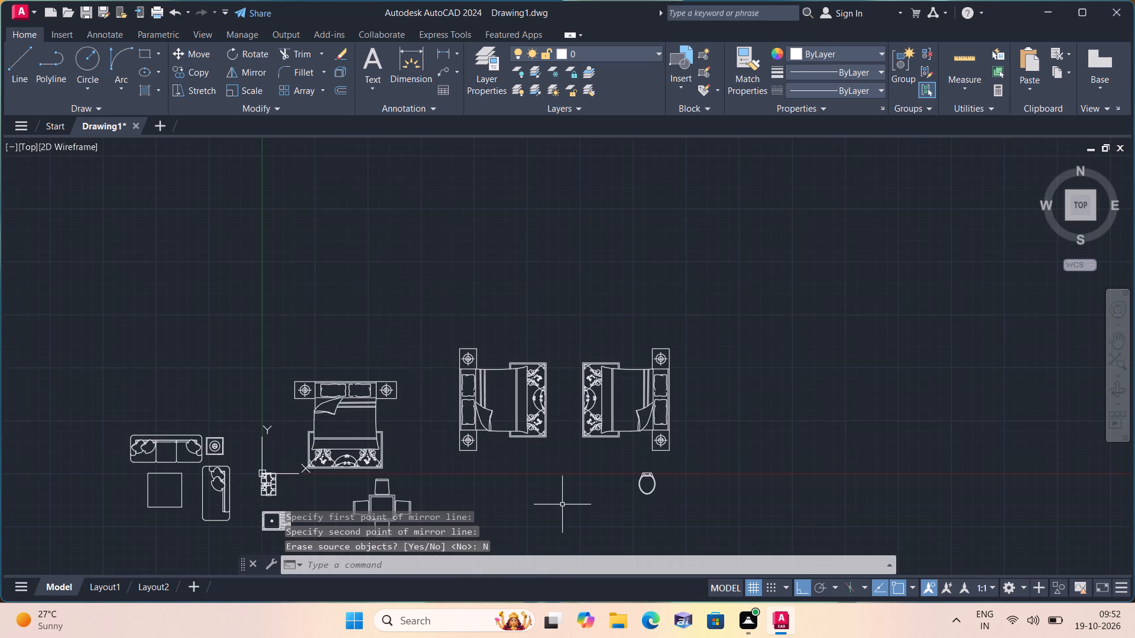
pyautogui.scroll(-1, 564, 509)
pyautogui.moveTo(520, 474); pyautogui.dragTo(522, 383, button='middle')
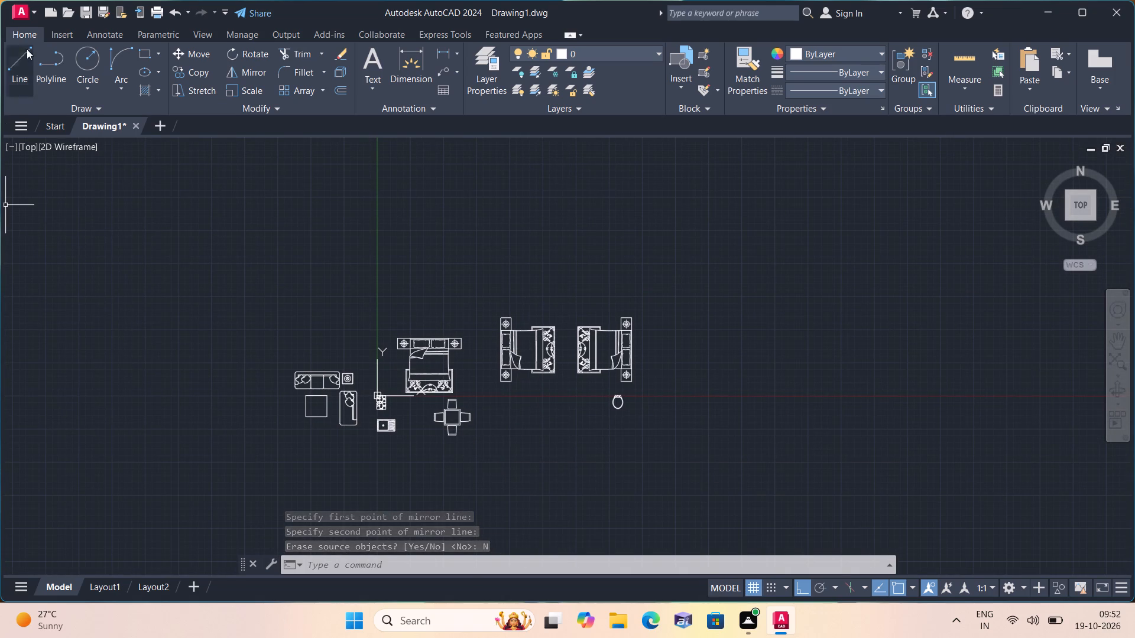
pyautogui.click(15, 12)
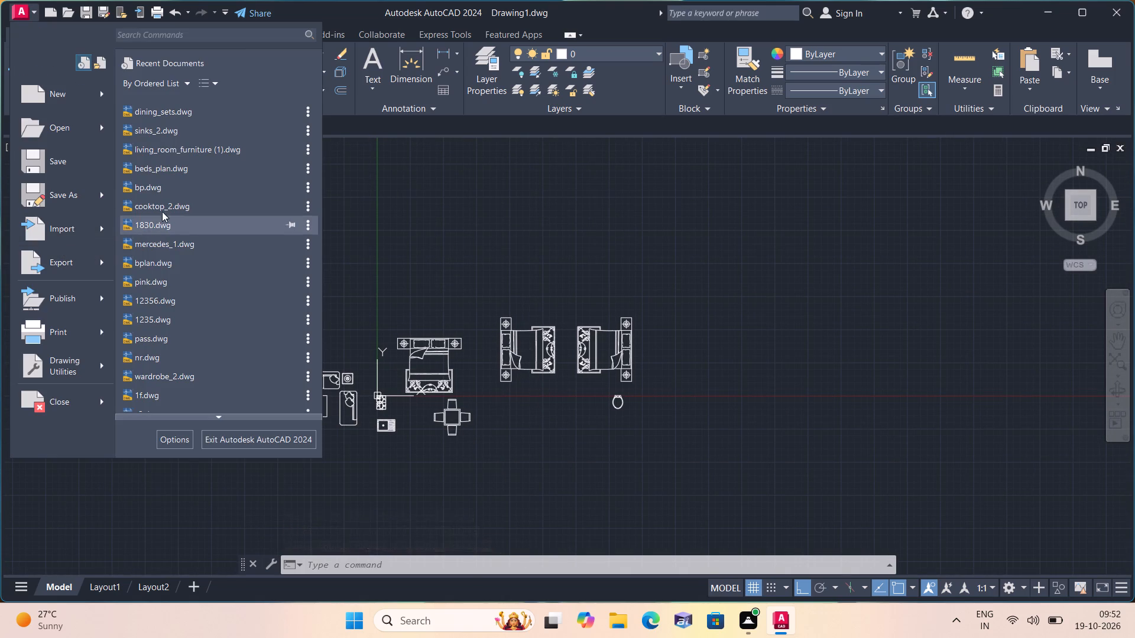
pyautogui.click(168, 206)
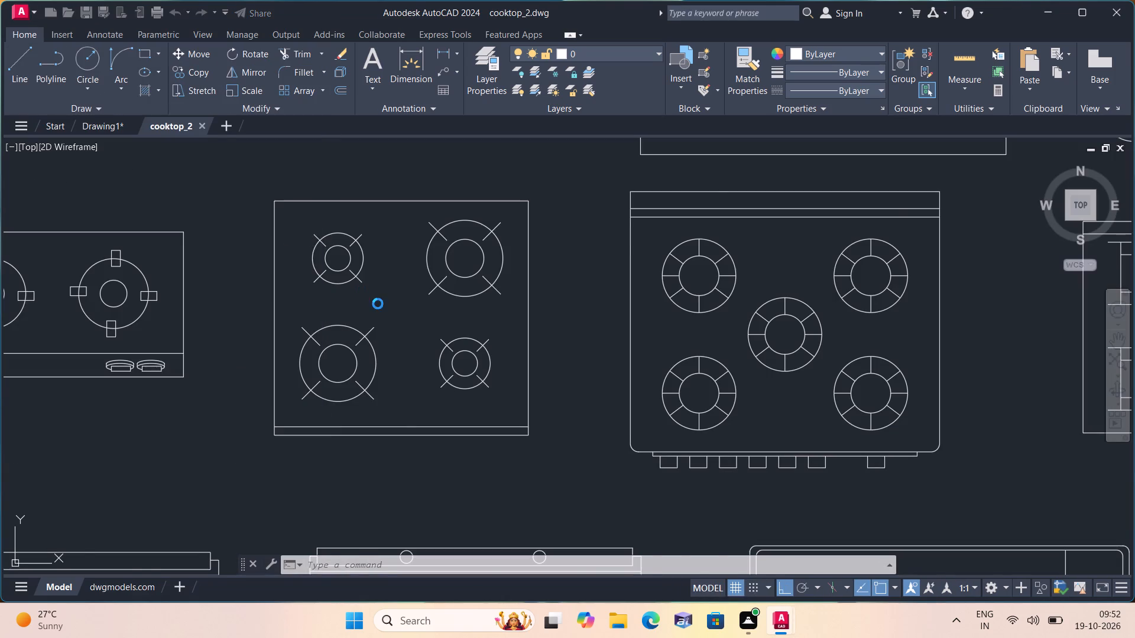
# Copy the two-burner cooktop with two round slotted knobs from cooktop_2 and paste it into Drawing1, well above the original bed set.
pyautogui.scroll(-4, 394, 322)
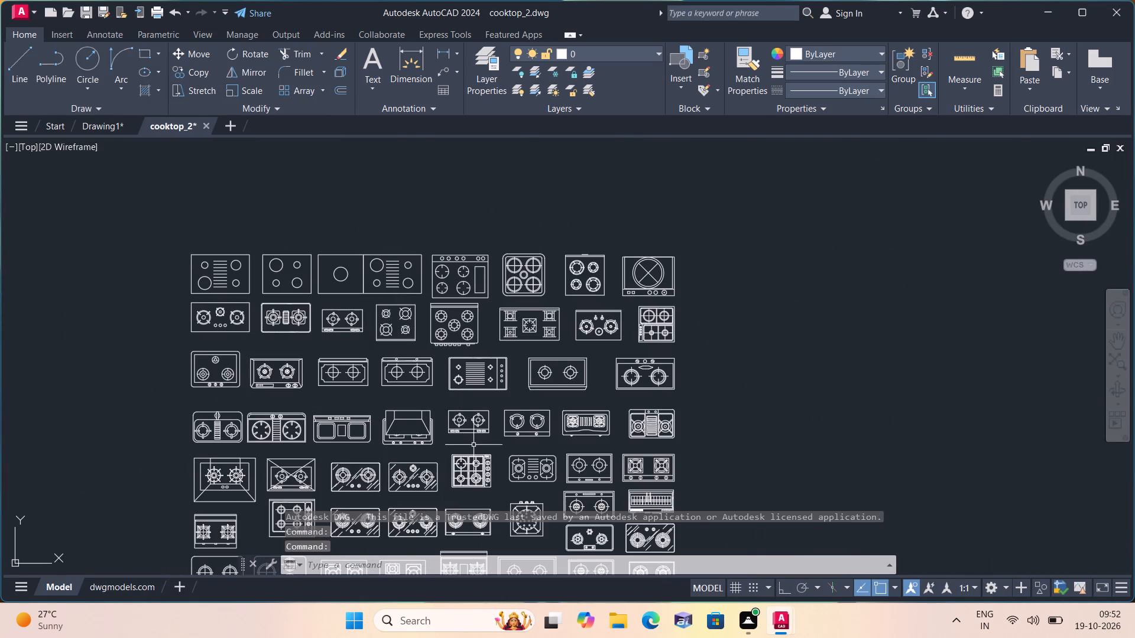
pyautogui.scroll(3, 475, 445)
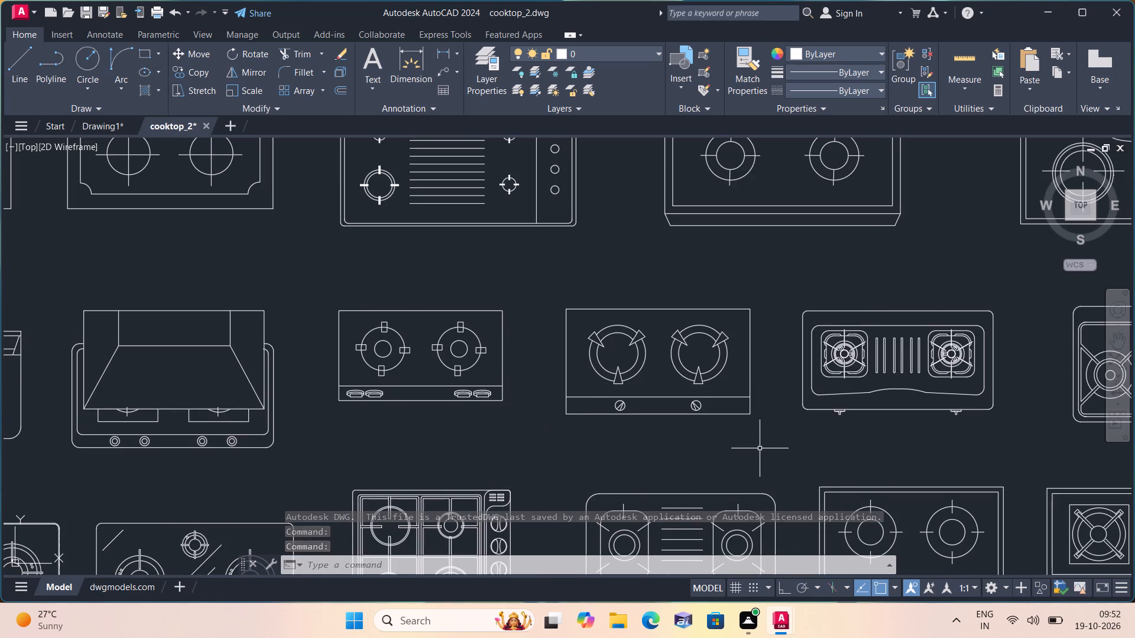
pyautogui.moveTo(763, 445); pyautogui.dragTo(760, 434)
pyautogui.click(545, 279)
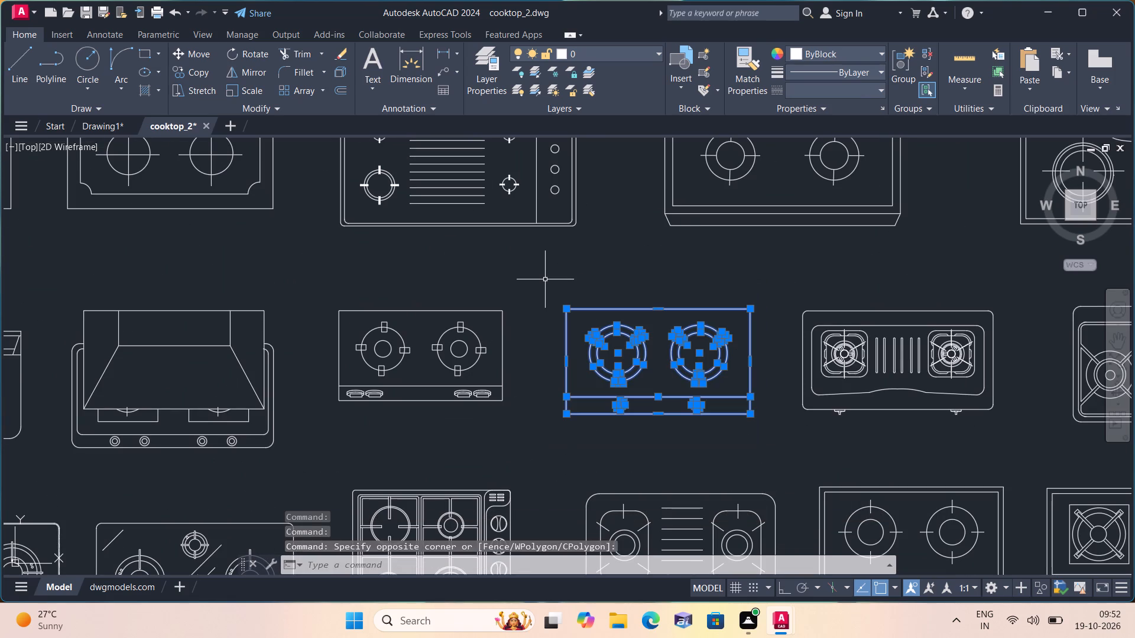
pyautogui.press('c')
pyautogui.press('BackSpace')
pyautogui.hotkey('ctrl', 'c')
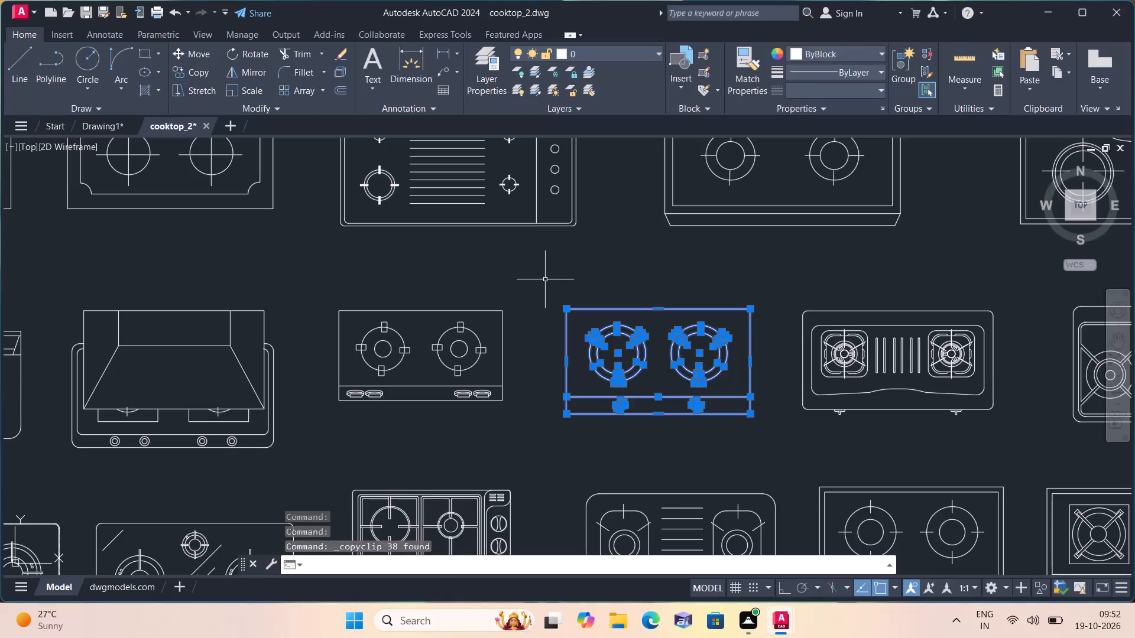
pyautogui.click(90, 128)
pyautogui.scroll(-1, 264, 242)
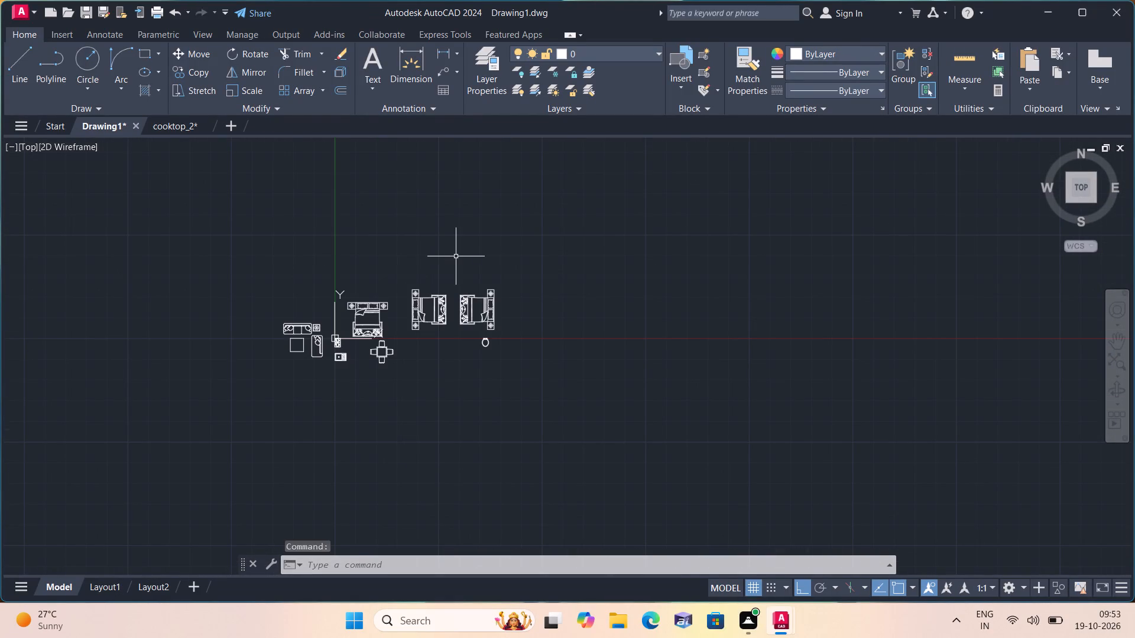
pyautogui.hotkey('ctrl', 'v')
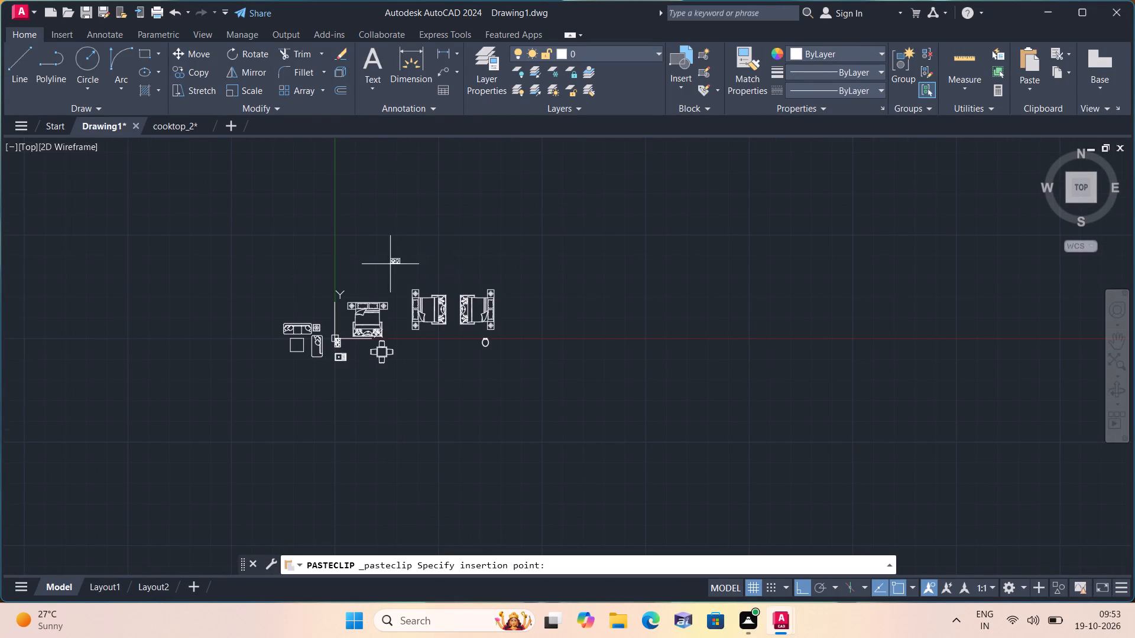
pyautogui.scroll(1, 345, 253)
pyautogui.click(345, 253)
# Rotate the pasted cooktop 90° counterclockwise about a point just above it so its knobs face right.
pyautogui.scroll(2, 354, 256)
pyautogui.click(408, 271)
pyautogui.click(267, 188)
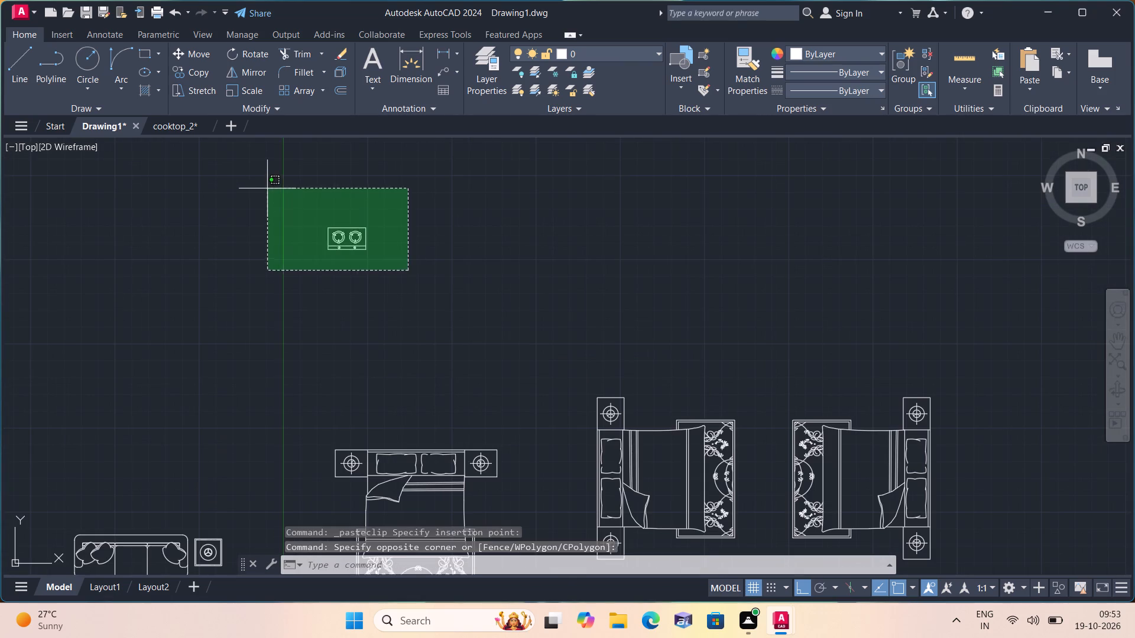
pyautogui.click(251, 56)
pyautogui.click(355, 214)
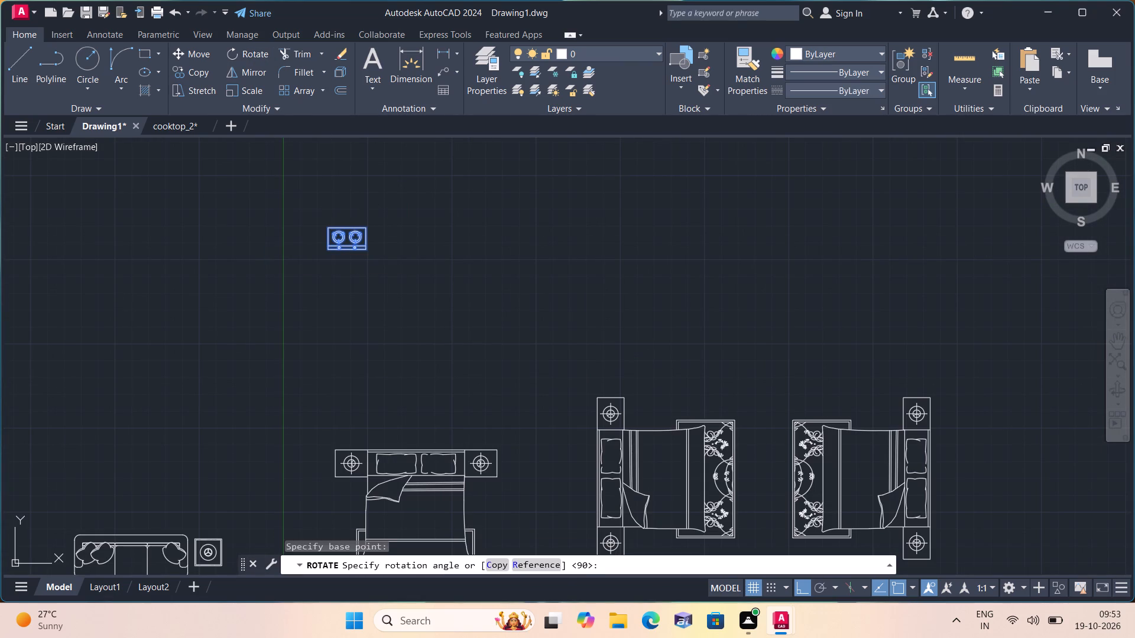
pyautogui.click(362, 158)
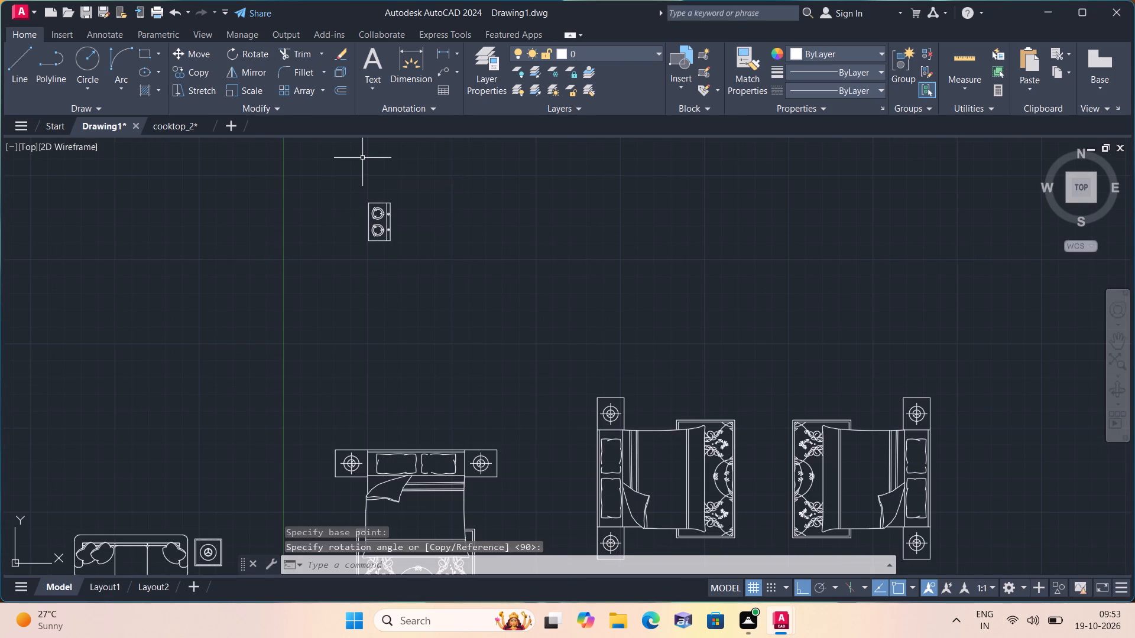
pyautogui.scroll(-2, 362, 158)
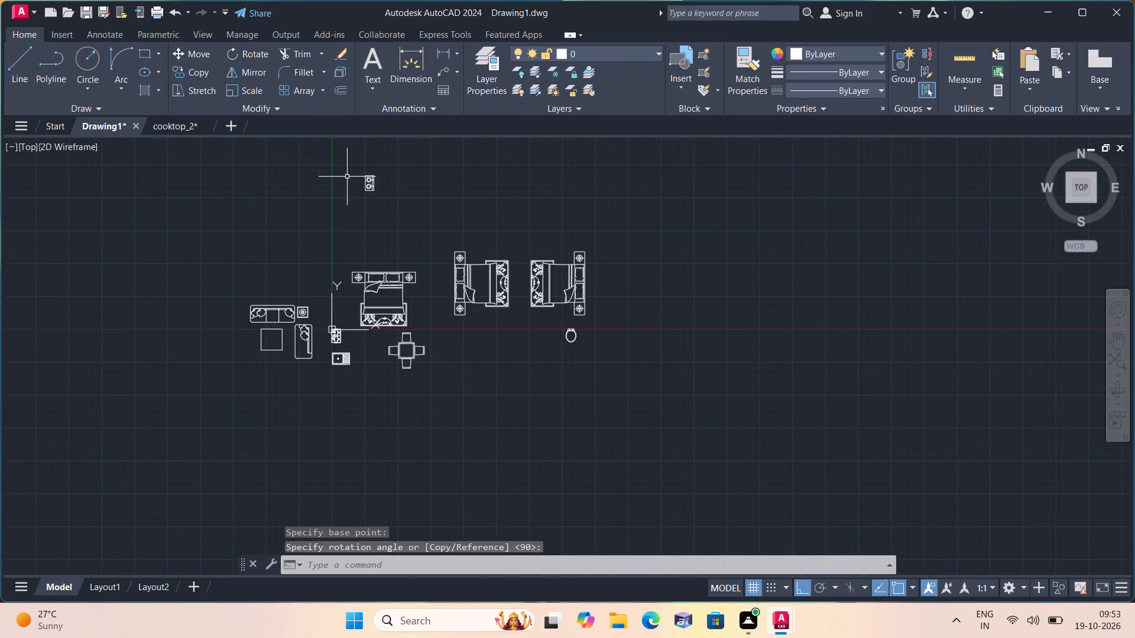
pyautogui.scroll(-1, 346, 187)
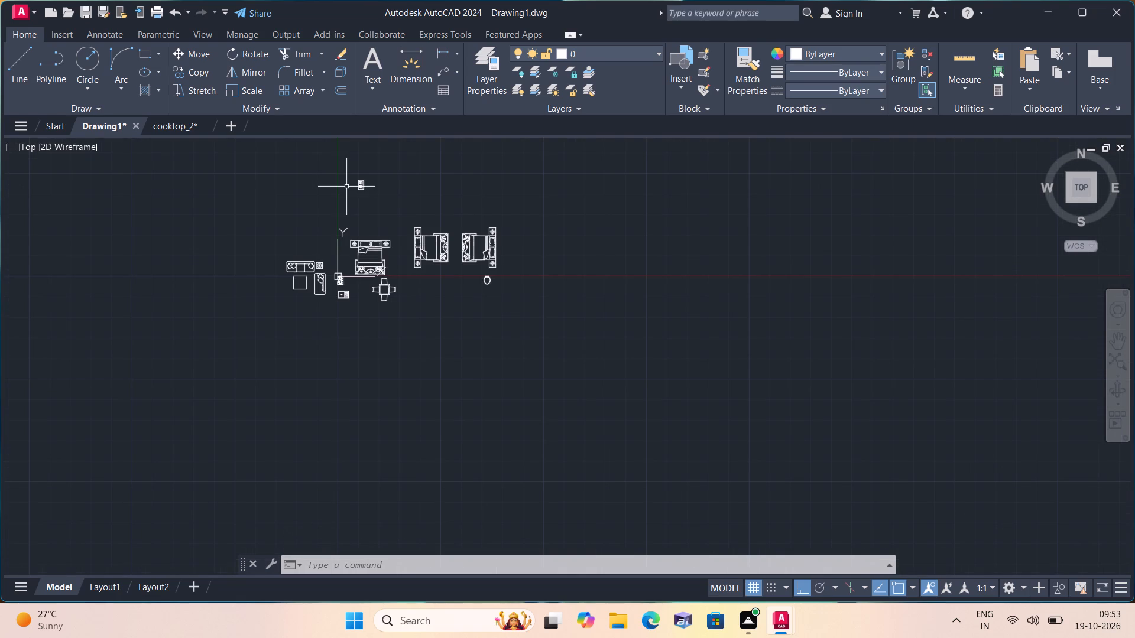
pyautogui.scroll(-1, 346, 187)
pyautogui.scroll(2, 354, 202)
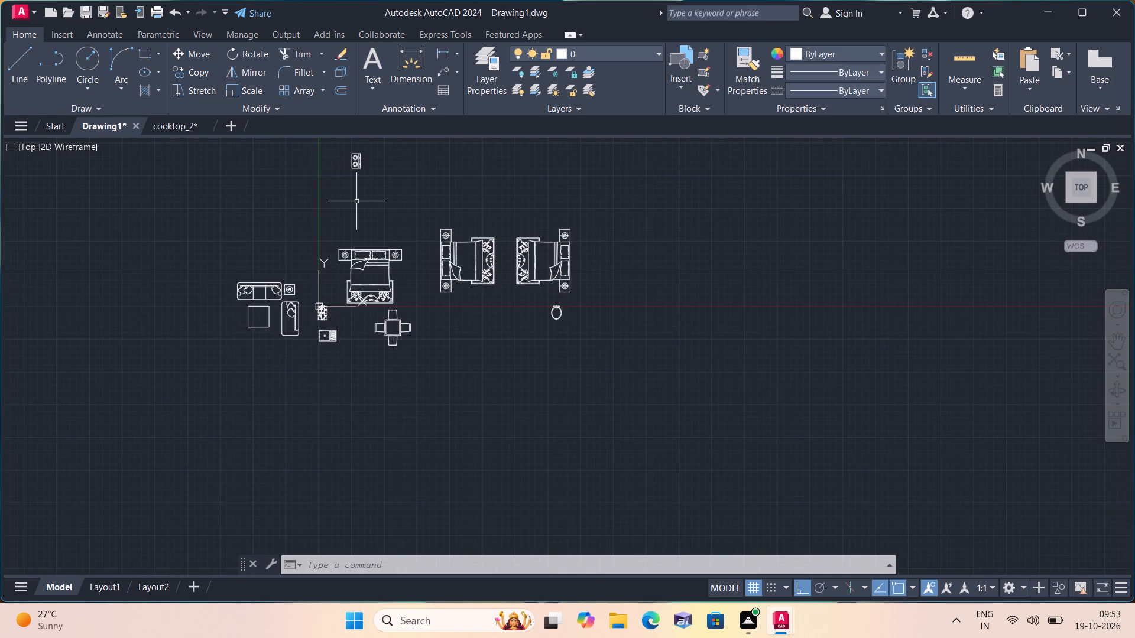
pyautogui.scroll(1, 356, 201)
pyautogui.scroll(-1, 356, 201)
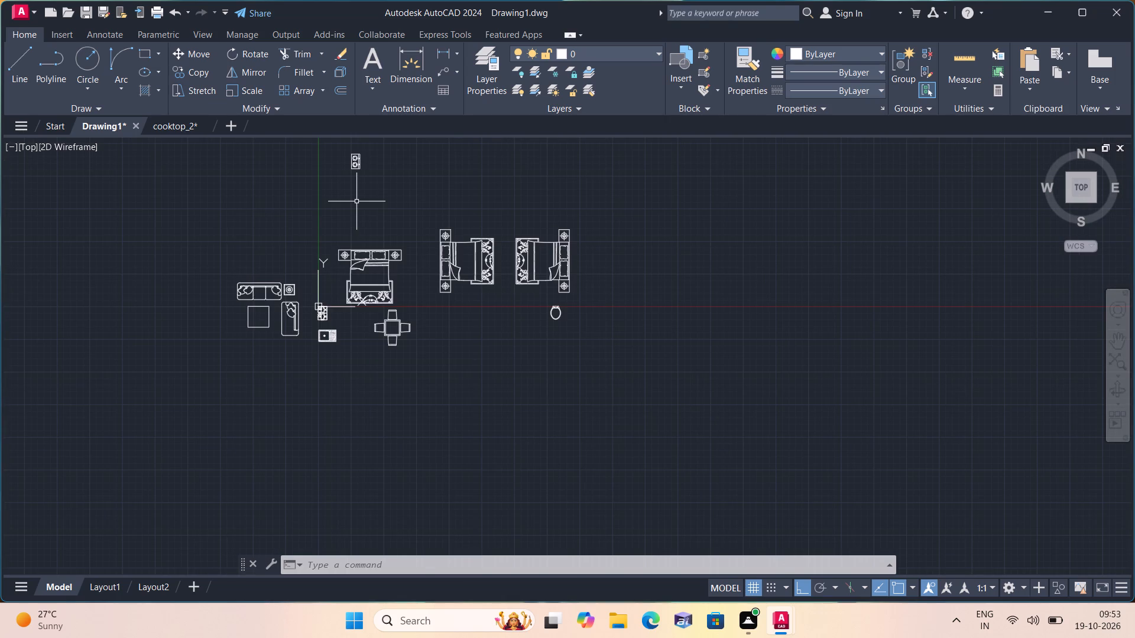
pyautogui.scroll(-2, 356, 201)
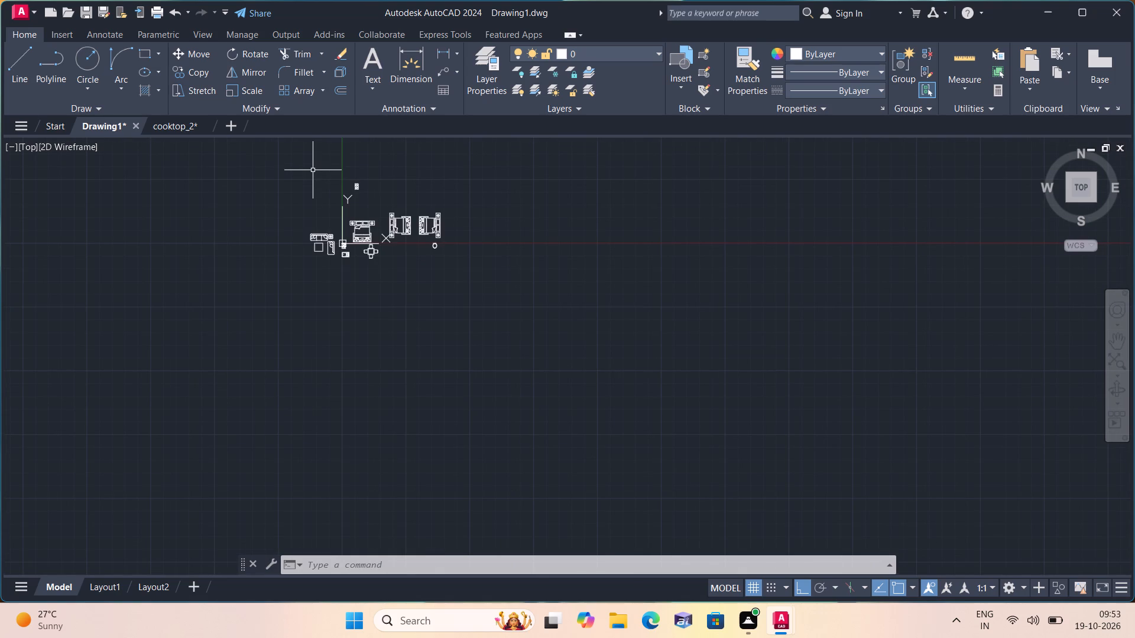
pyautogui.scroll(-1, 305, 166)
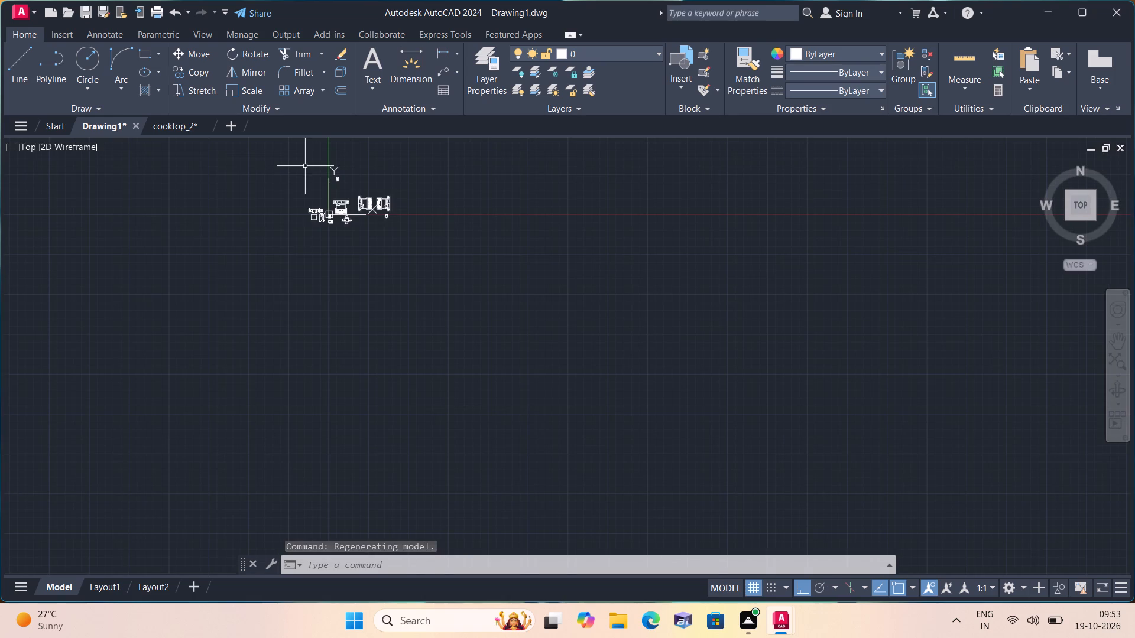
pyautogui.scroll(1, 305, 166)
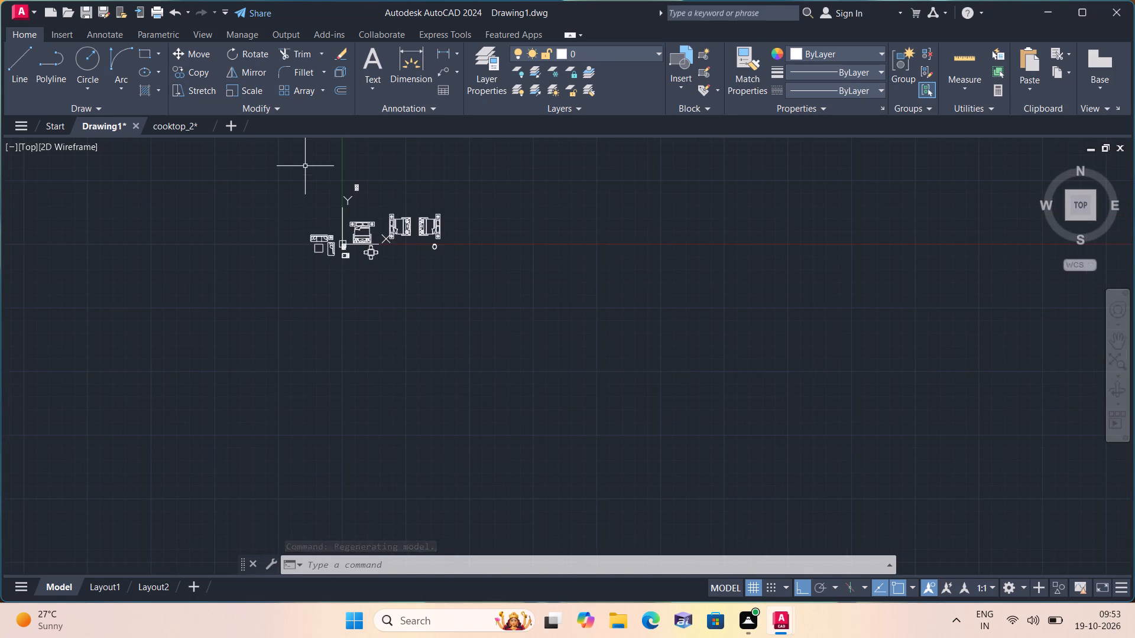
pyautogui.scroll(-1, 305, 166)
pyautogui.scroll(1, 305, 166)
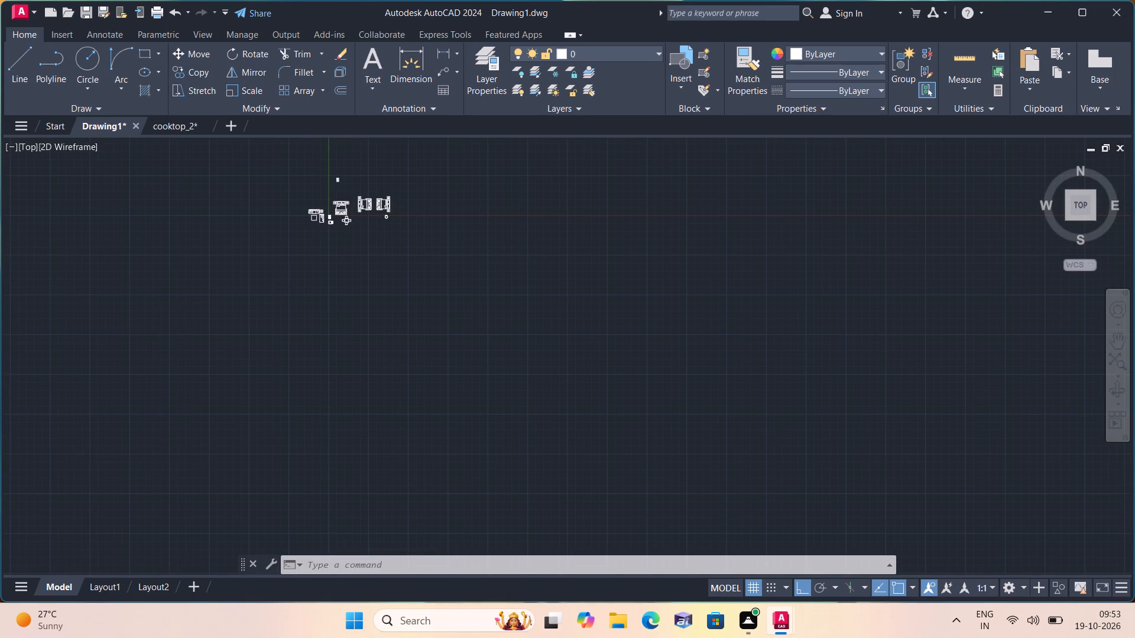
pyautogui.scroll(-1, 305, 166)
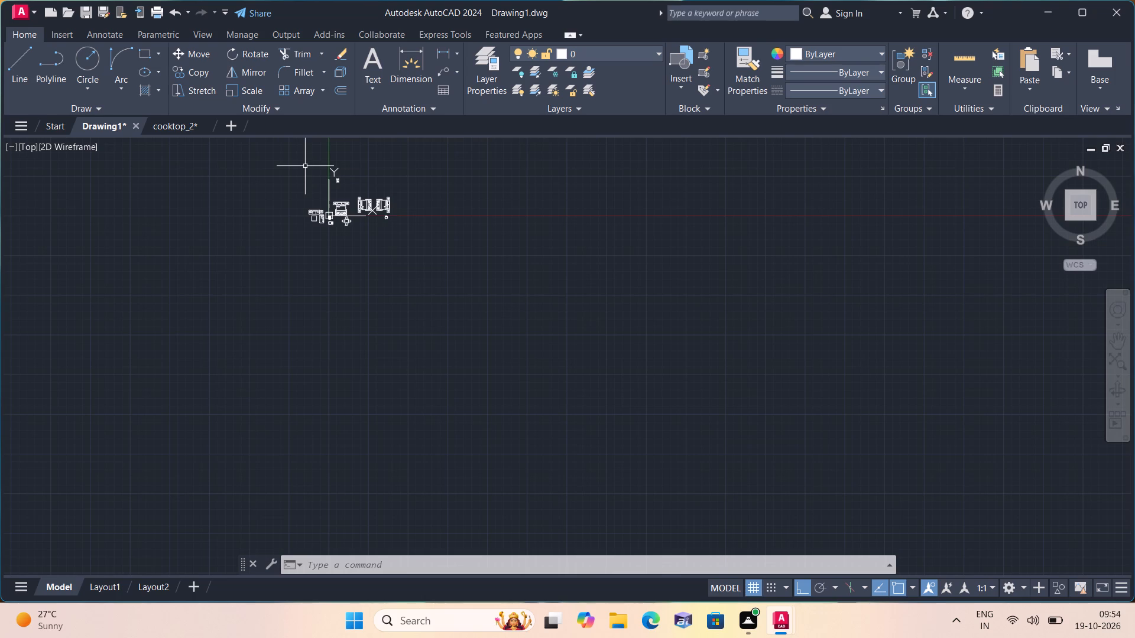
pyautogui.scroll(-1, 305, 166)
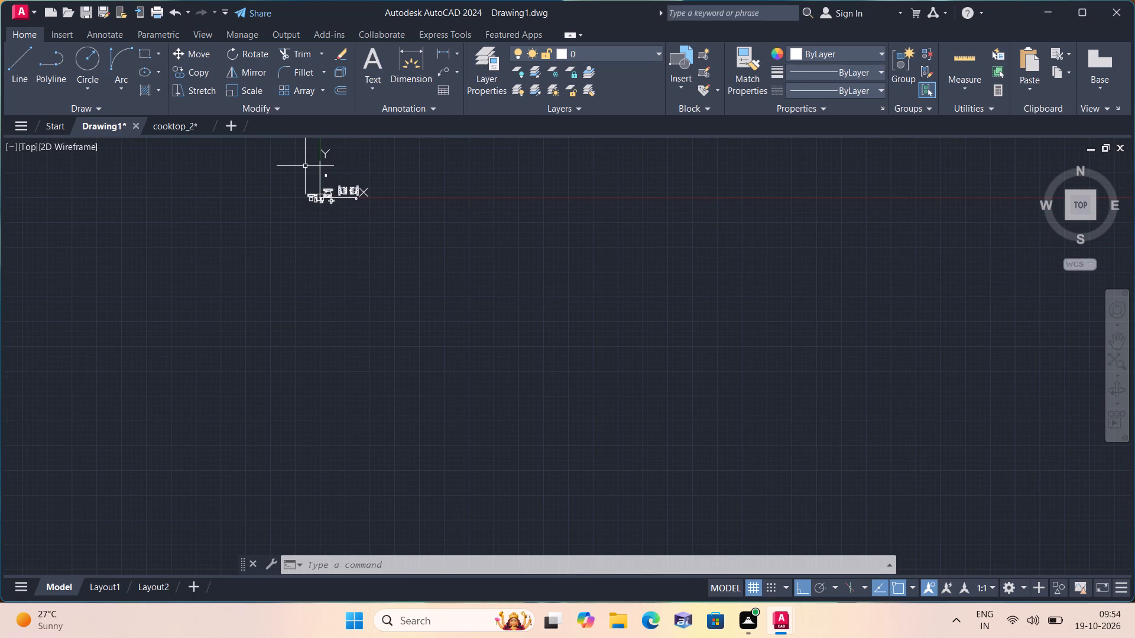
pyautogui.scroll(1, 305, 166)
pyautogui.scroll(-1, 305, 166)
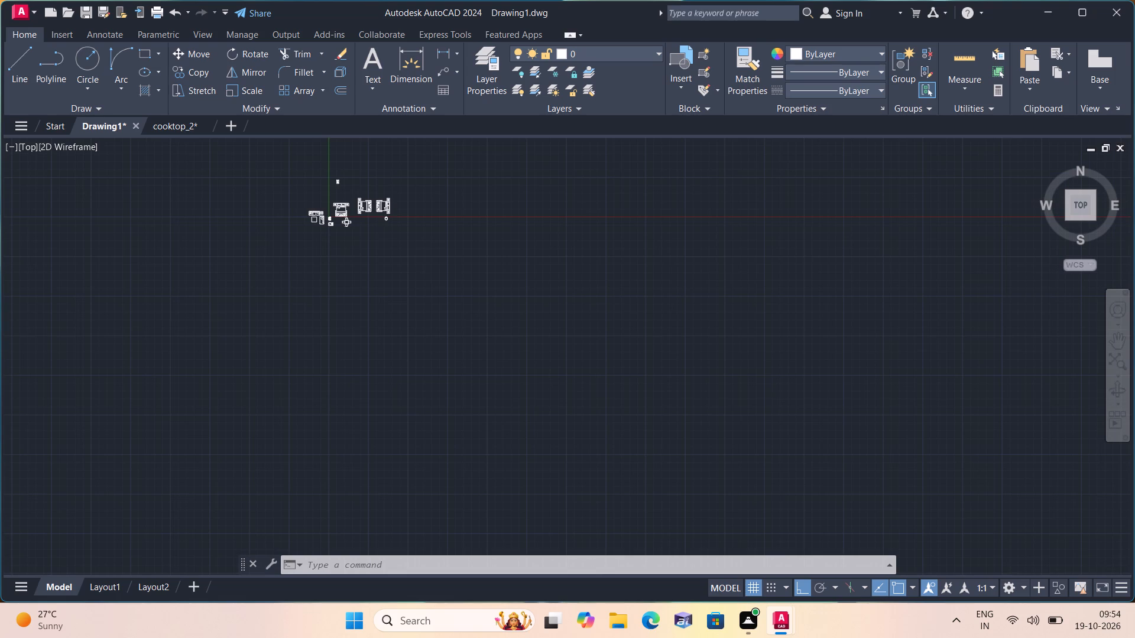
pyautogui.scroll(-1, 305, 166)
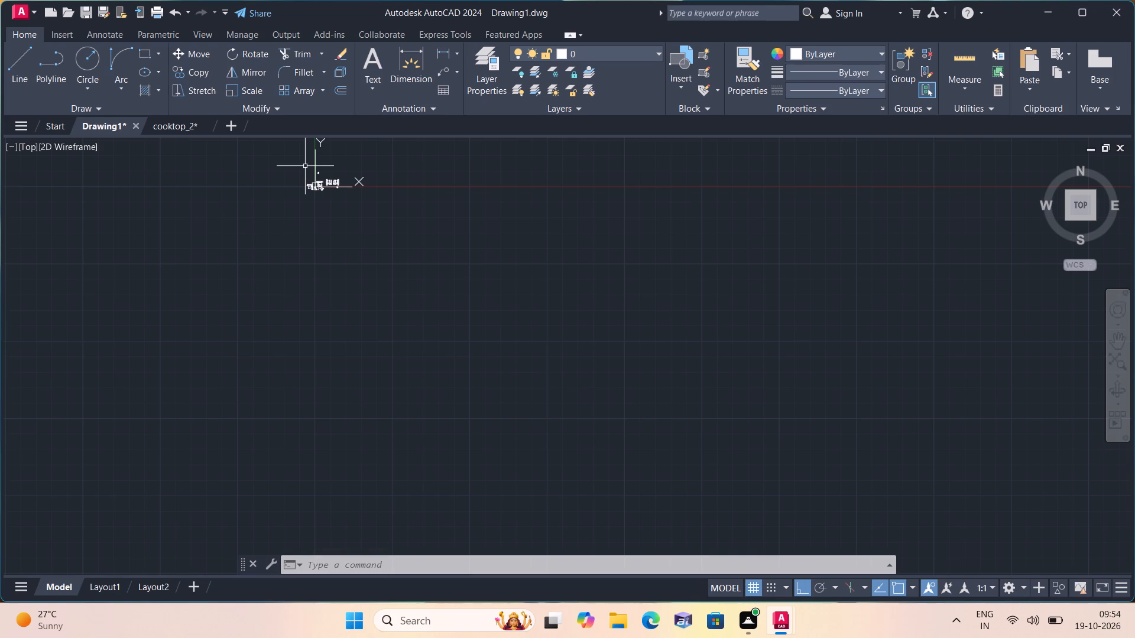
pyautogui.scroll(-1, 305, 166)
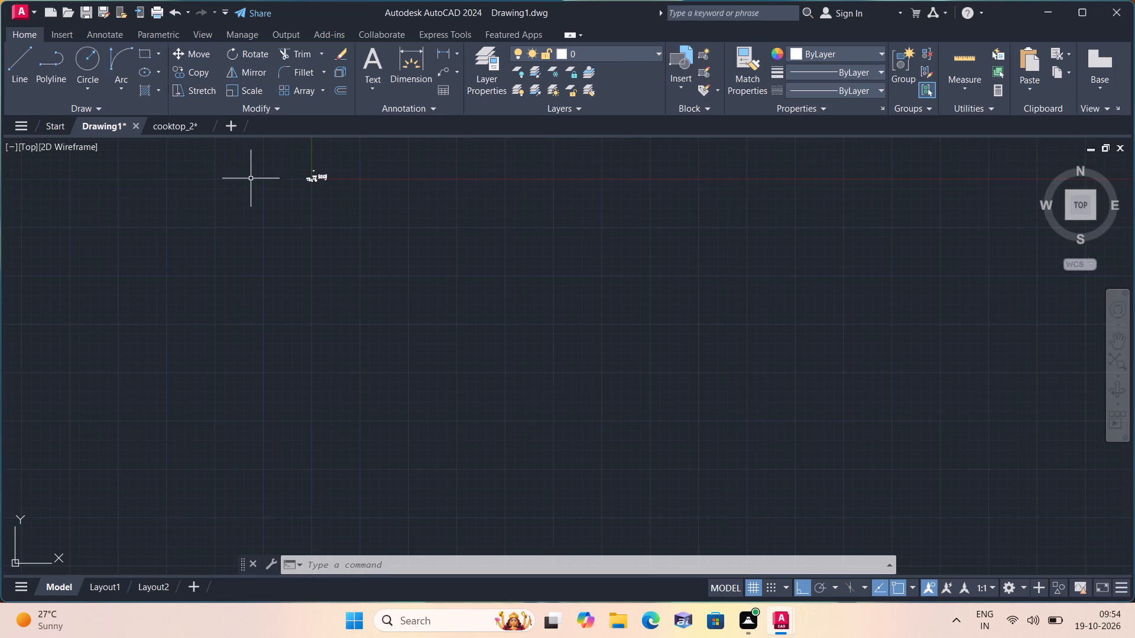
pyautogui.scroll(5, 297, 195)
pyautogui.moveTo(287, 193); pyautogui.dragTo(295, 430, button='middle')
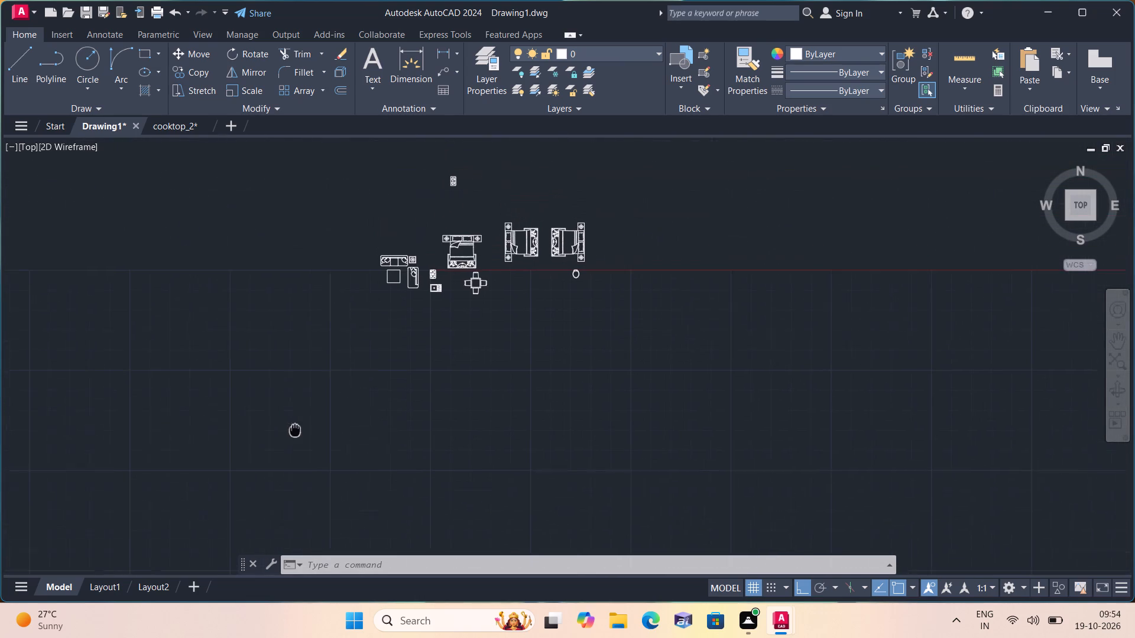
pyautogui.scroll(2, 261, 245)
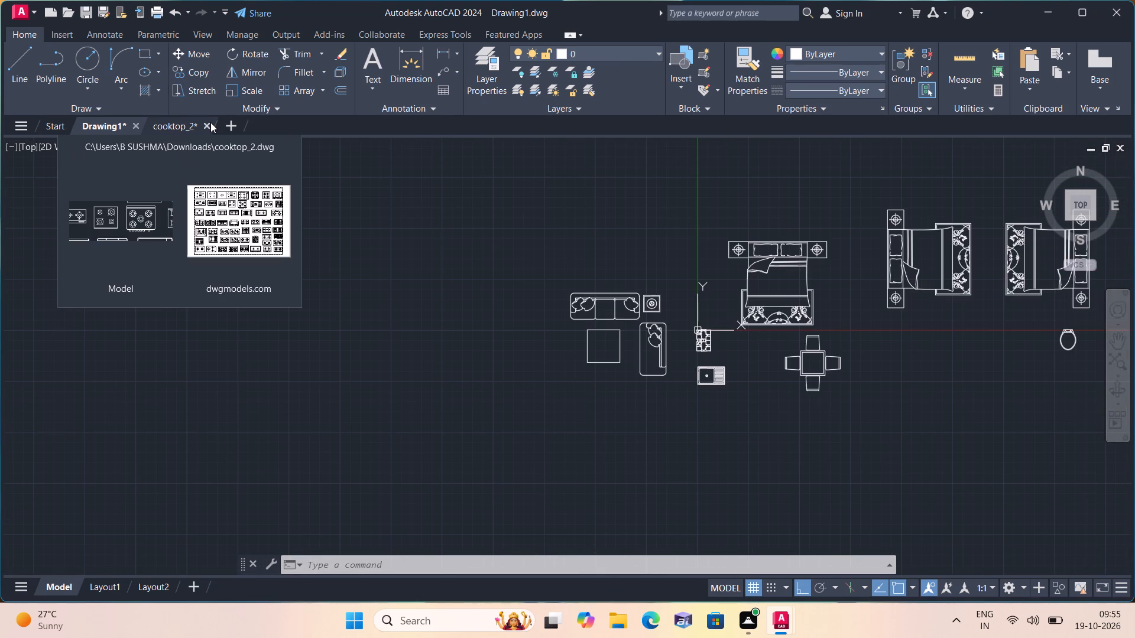
# Close the cooktop_2 library drawing and return to the furniture blocks around the floor plan in Drawing1.
pyautogui.click(210, 122)
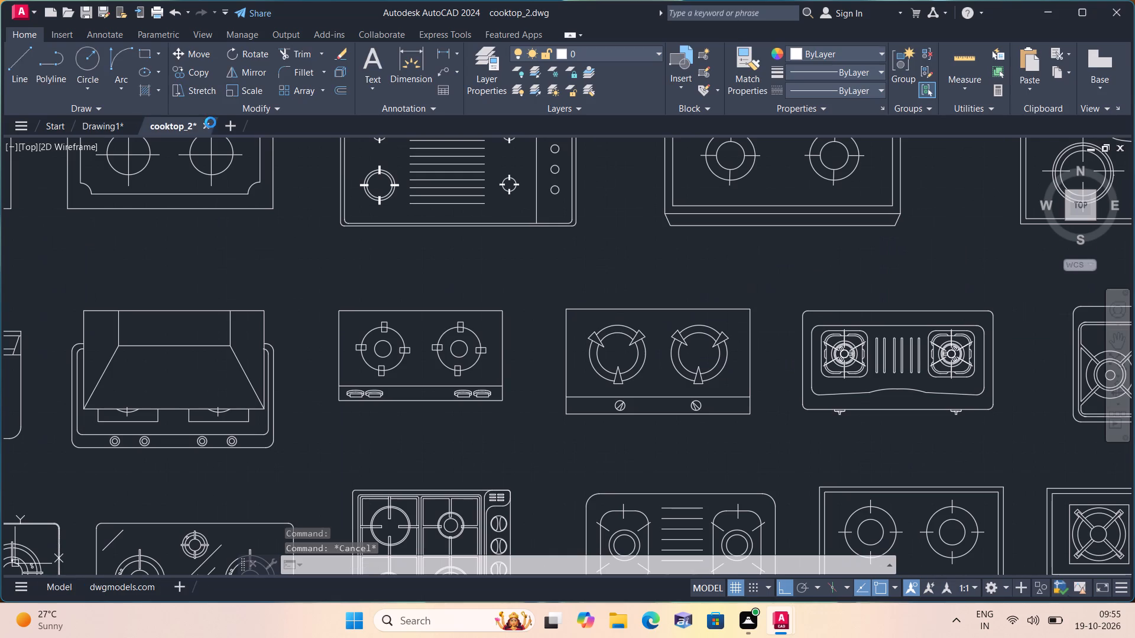
pyautogui.click(538, 344)
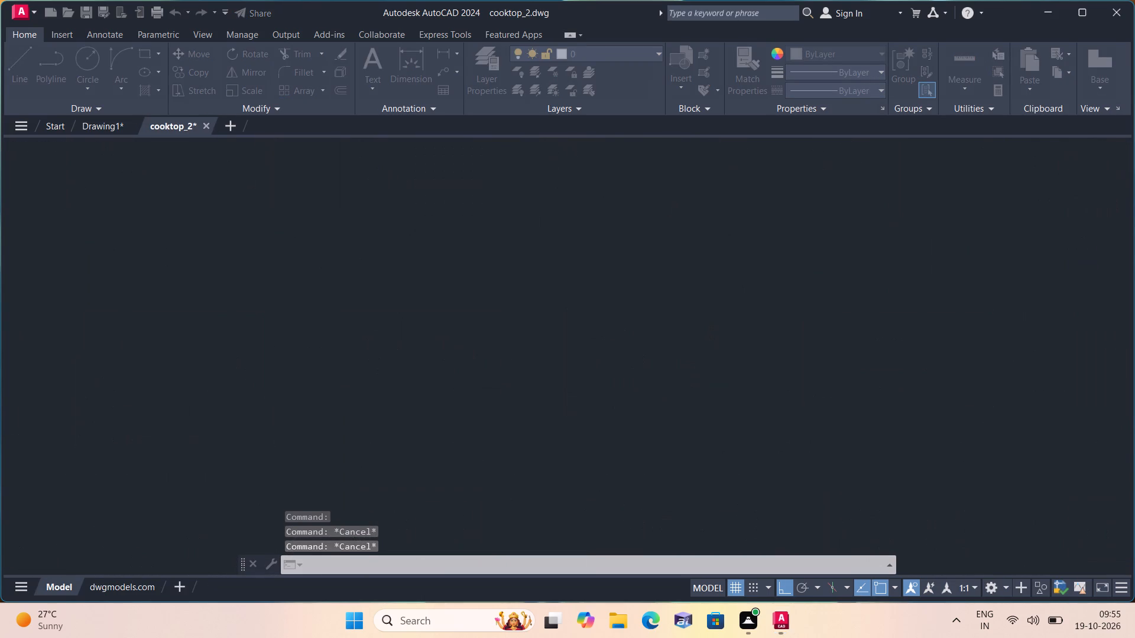
pyautogui.moveTo(650, 356); pyautogui.dragTo(515, 394, button='middle')
pyautogui.scroll(-1, 648, 356)
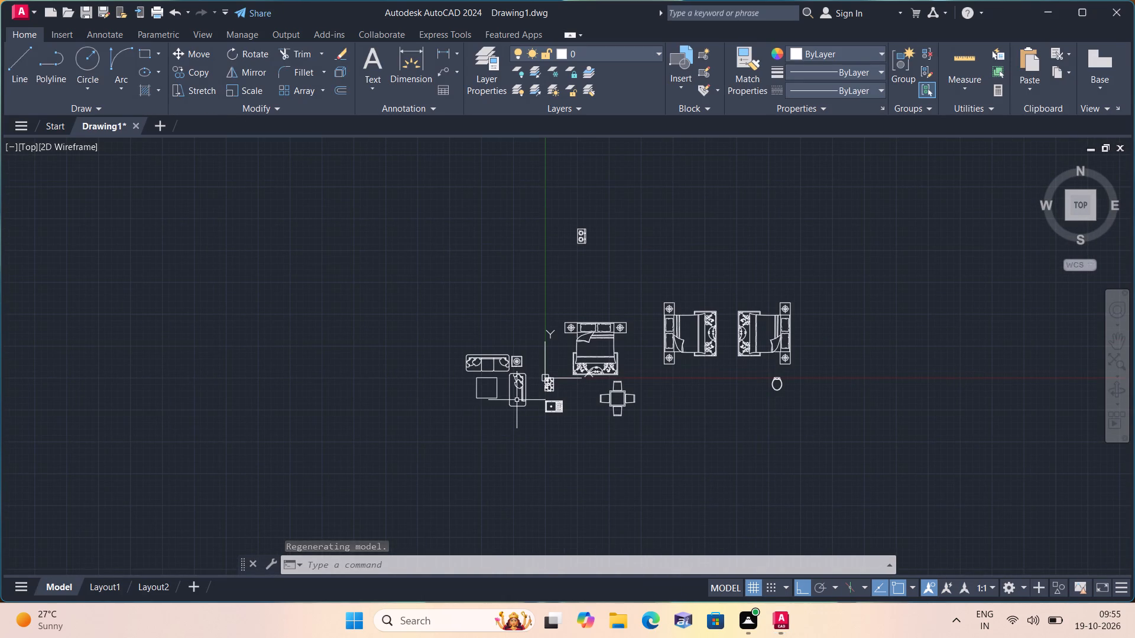
pyautogui.scroll(3, 517, 401)
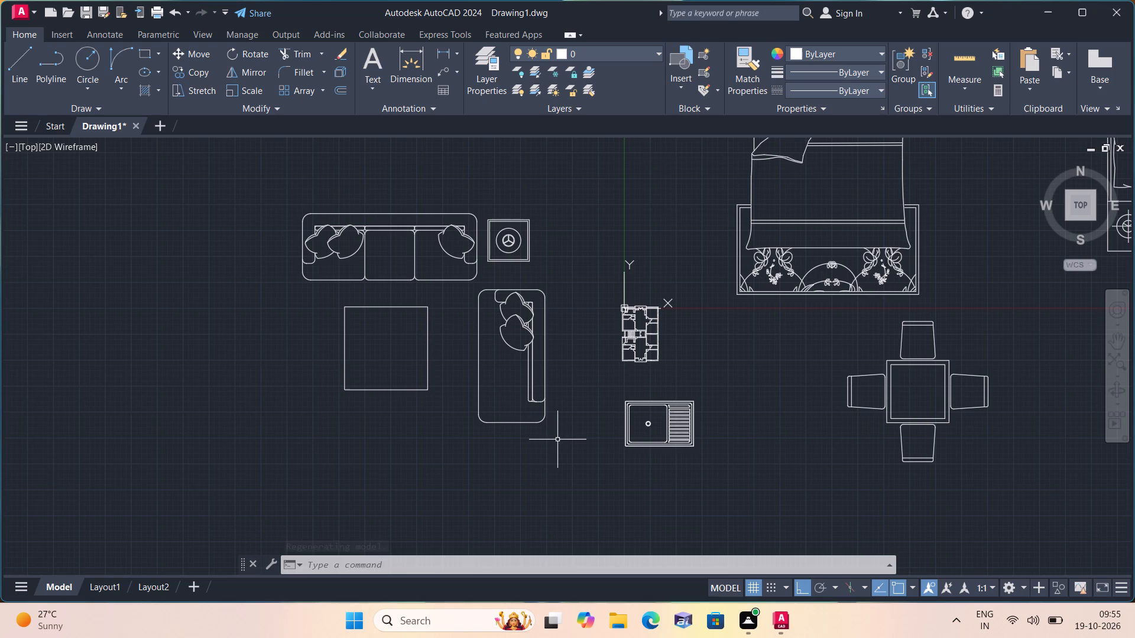
# Mirror the whole sofa set with coffee table and side table across a horizontal line below it, keeping the original.
pyautogui.click(557, 440)
pyautogui.click(288, 175)
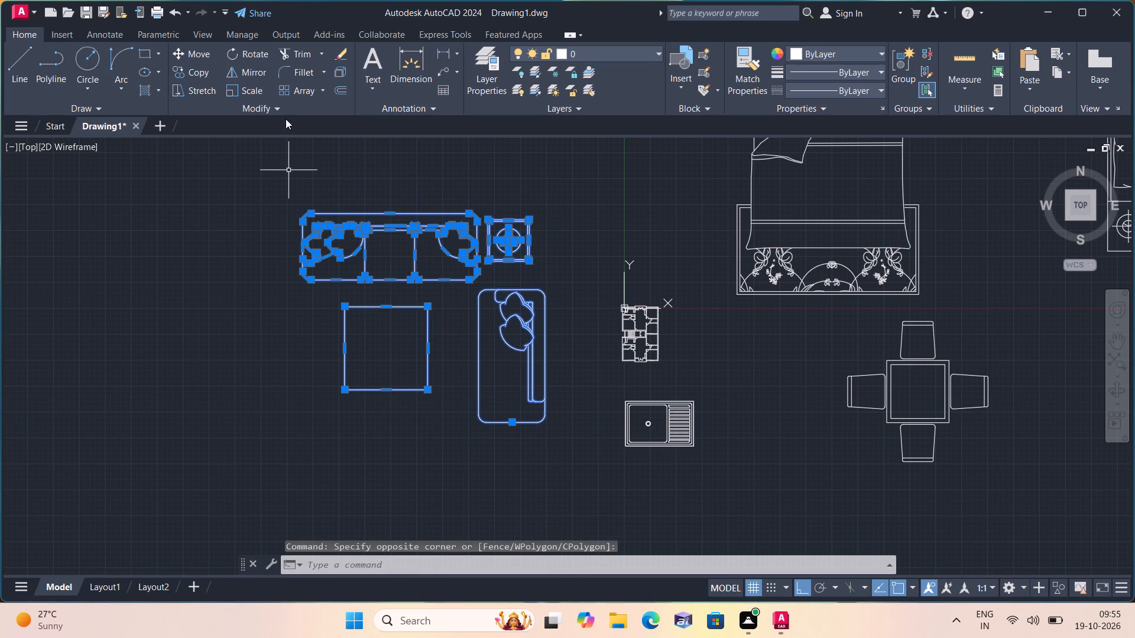
pyautogui.click(244, 75)
pyautogui.scroll(-2, 291, 338)
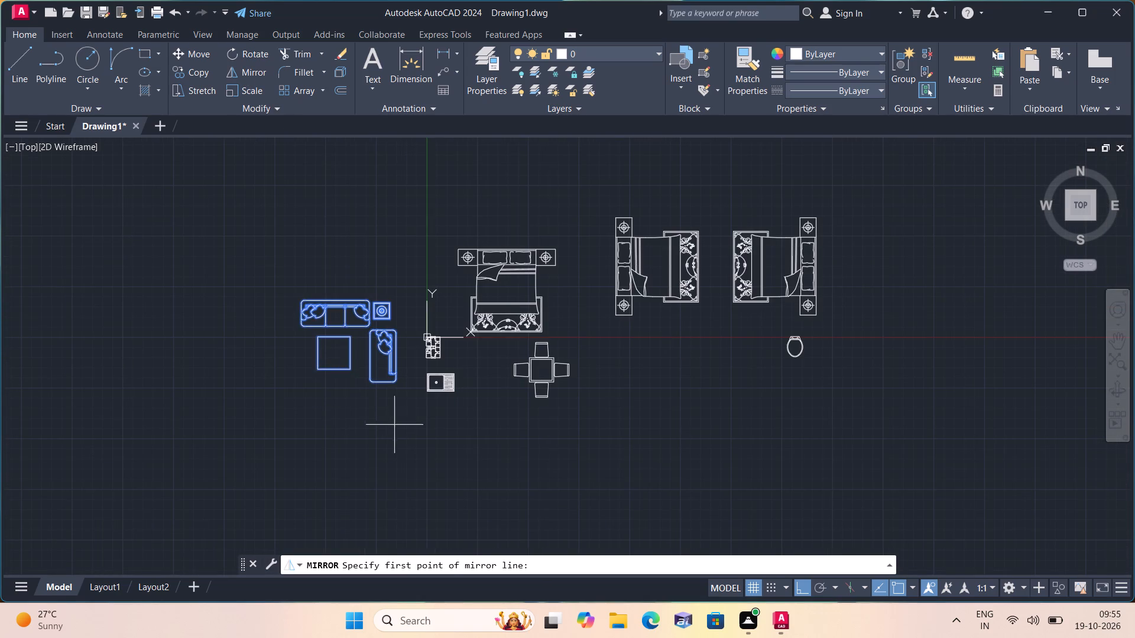
pyautogui.click(415, 428)
pyautogui.click(147, 432)
pyautogui.moveTo(145, 432); pyautogui.dragTo(145, 431, button='middle')
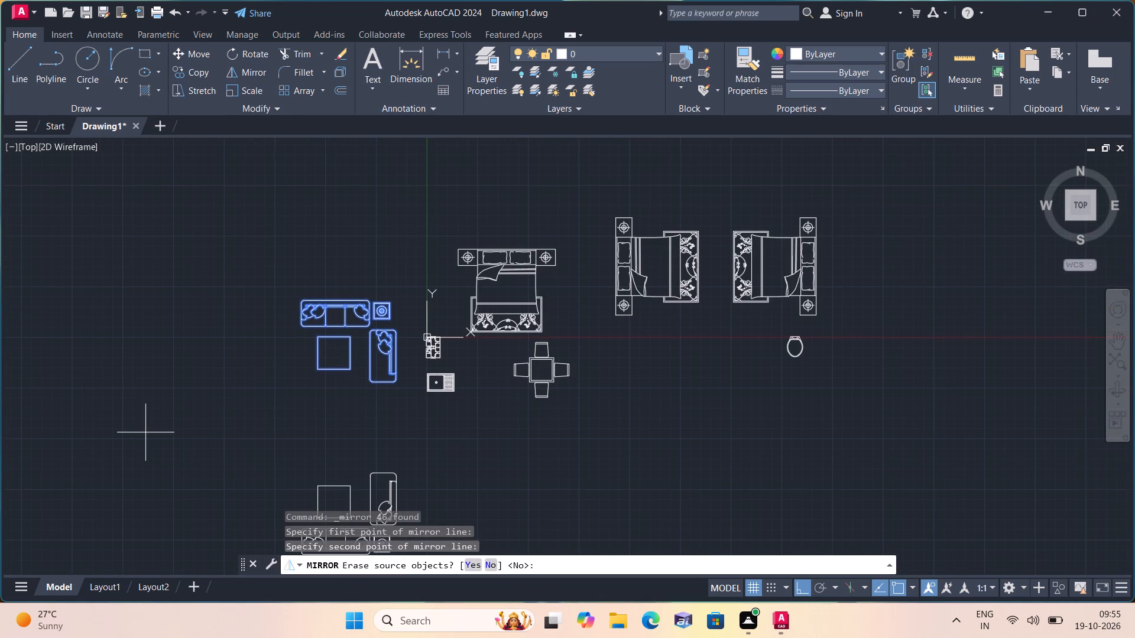
pyautogui.moveTo(145, 431); pyautogui.dragTo(138, 327, button='middle')
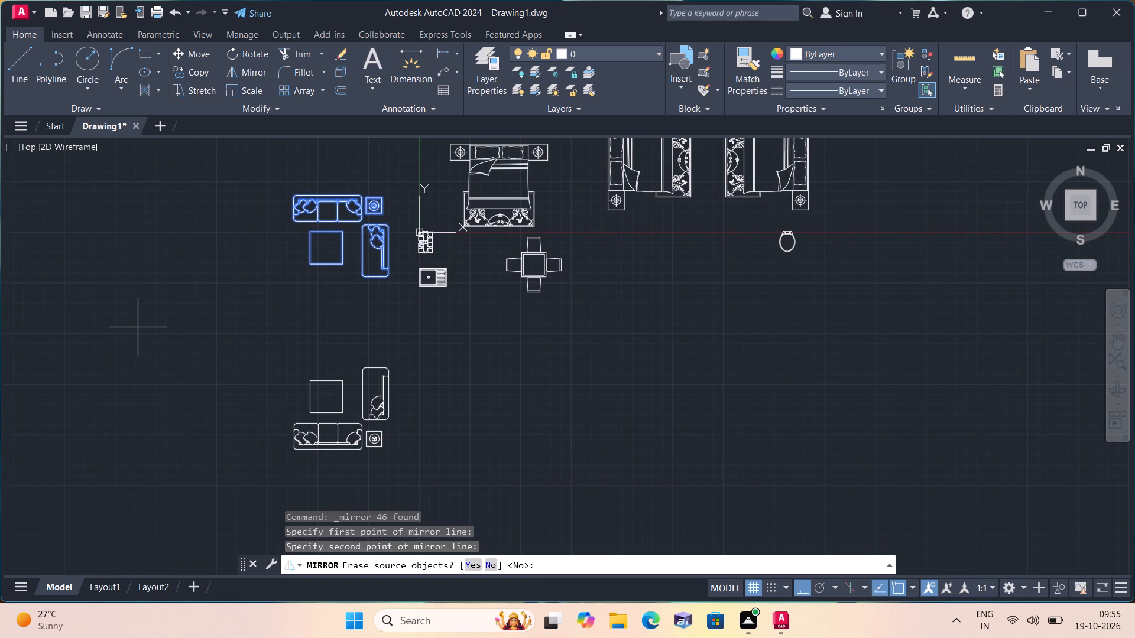
pyautogui.click(138, 327)
pyautogui.click(491, 562)
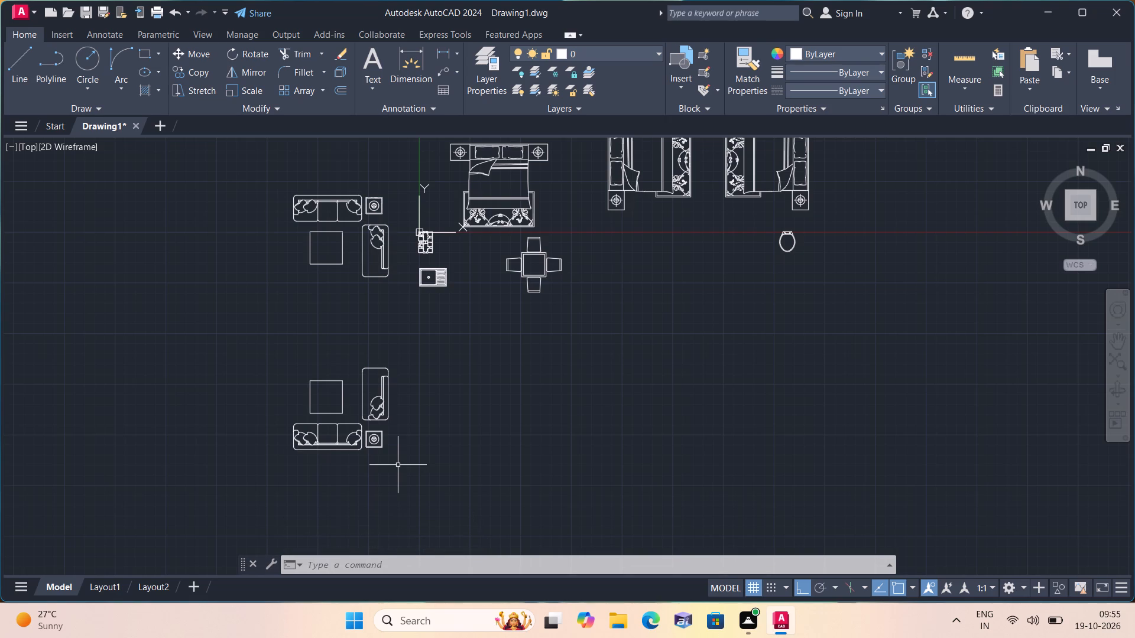
# Rotate the mirrored sofa set 270° about its side table's upper-left corner so the three-seat sofa stands vertically.
pyautogui.scroll(-1, 398, 465)
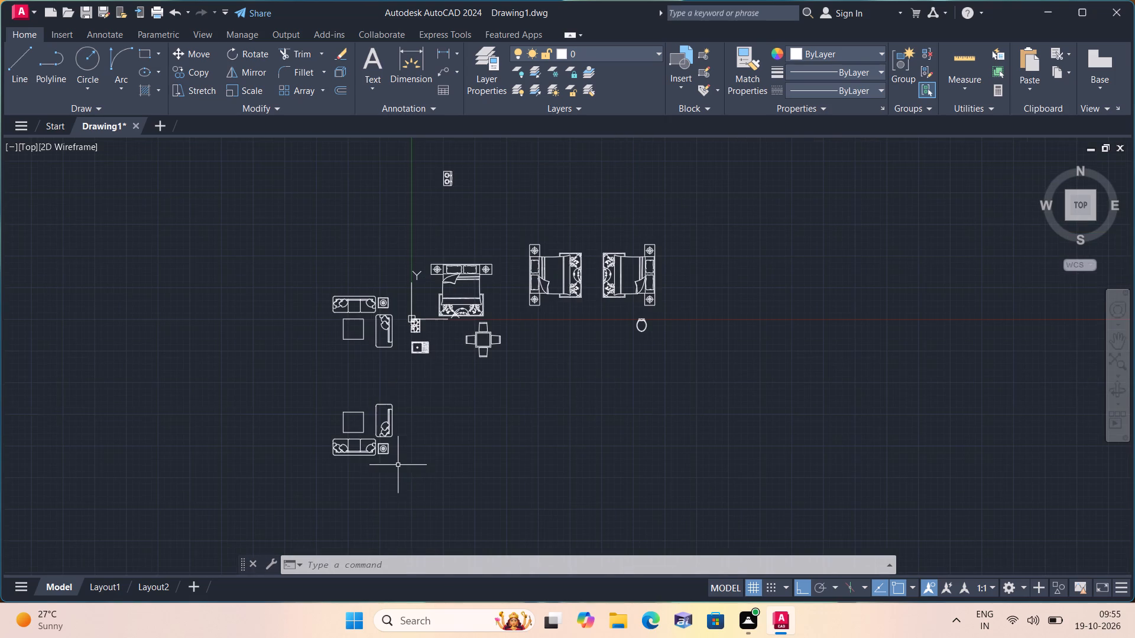
pyautogui.scroll(2, 397, 498)
pyautogui.moveTo(408, 470); pyautogui.dragTo(395, 409)
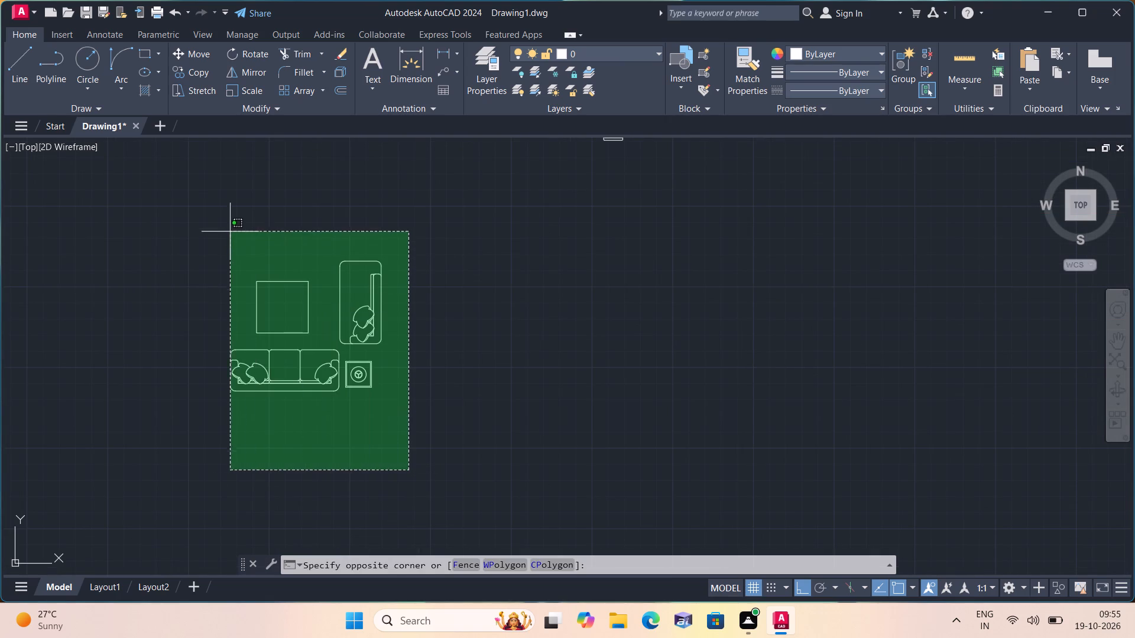
pyautogui.click(203, 224)
pyautogui.click(254, 53)
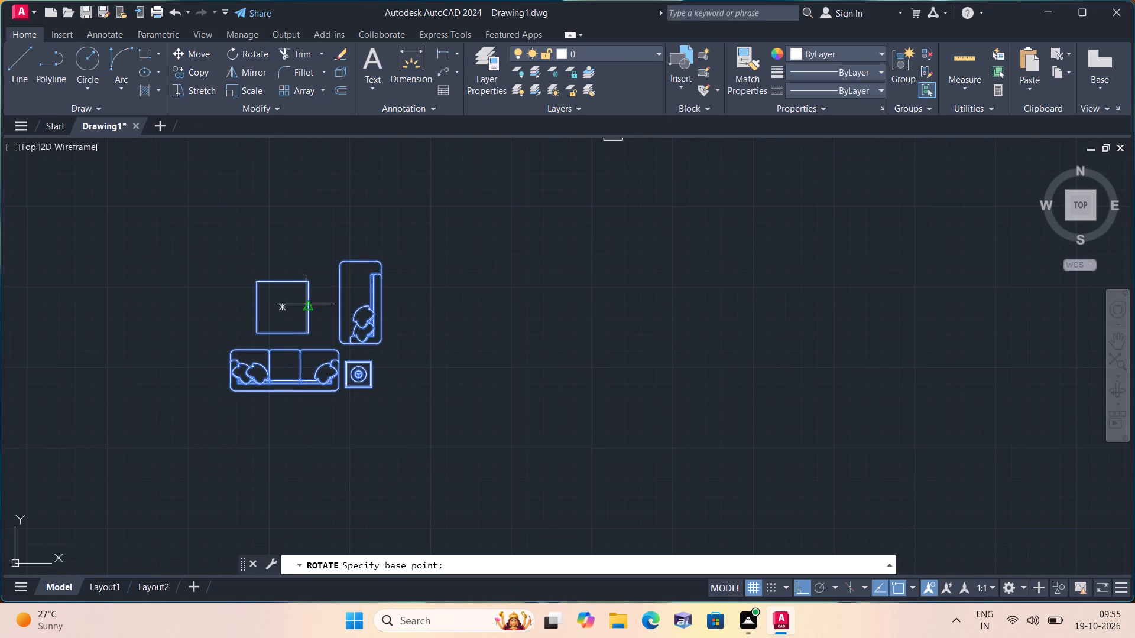
pyautogui.click(349, 357)
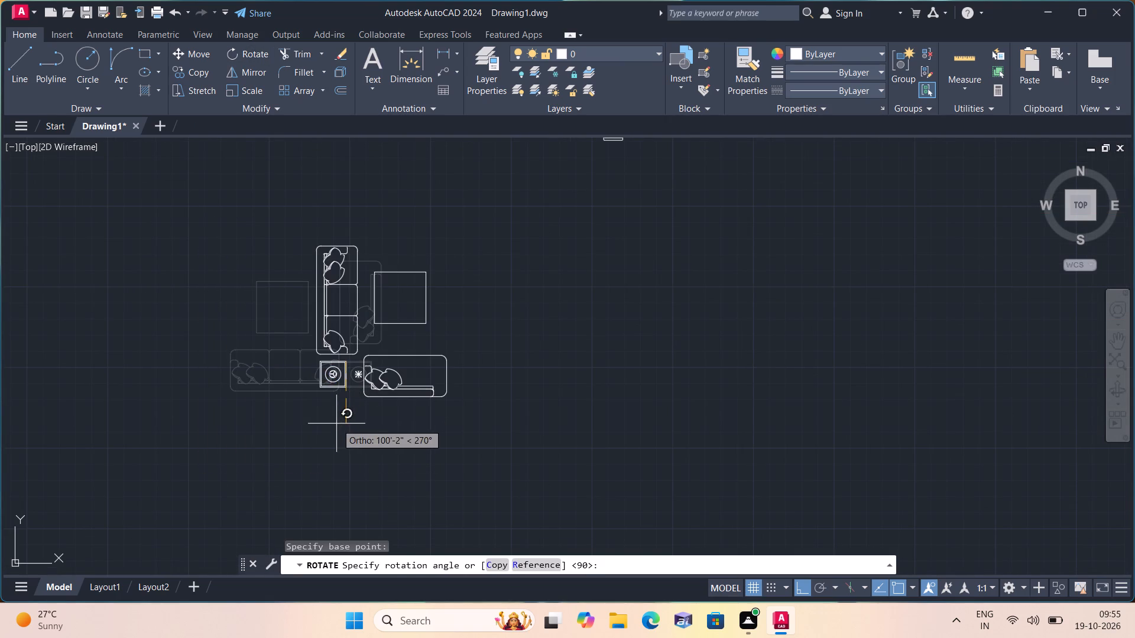
pyautogui.click(336, 424)
# Mirror the rotated sofa set across a vertical line to its right, keeping the source set.
pyautogui.moveTo(483, 430); pyautogui.dragTo(475, 422)
pyautogui.click(193, 200)
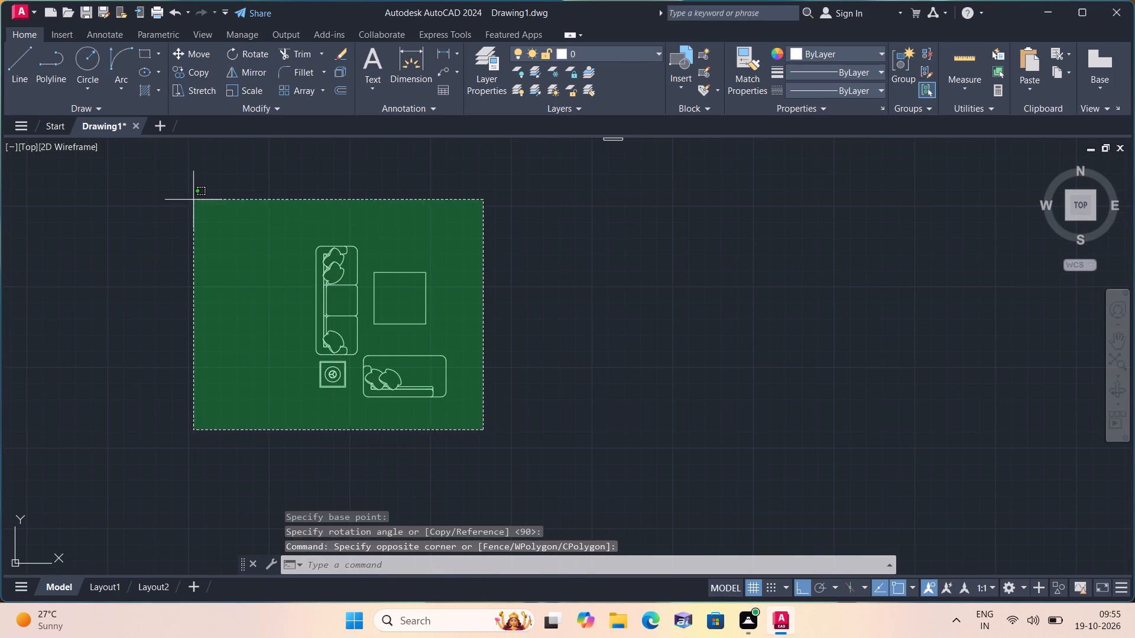
pyautogui.click(252, 71)
pyautogui.click(498, 262)
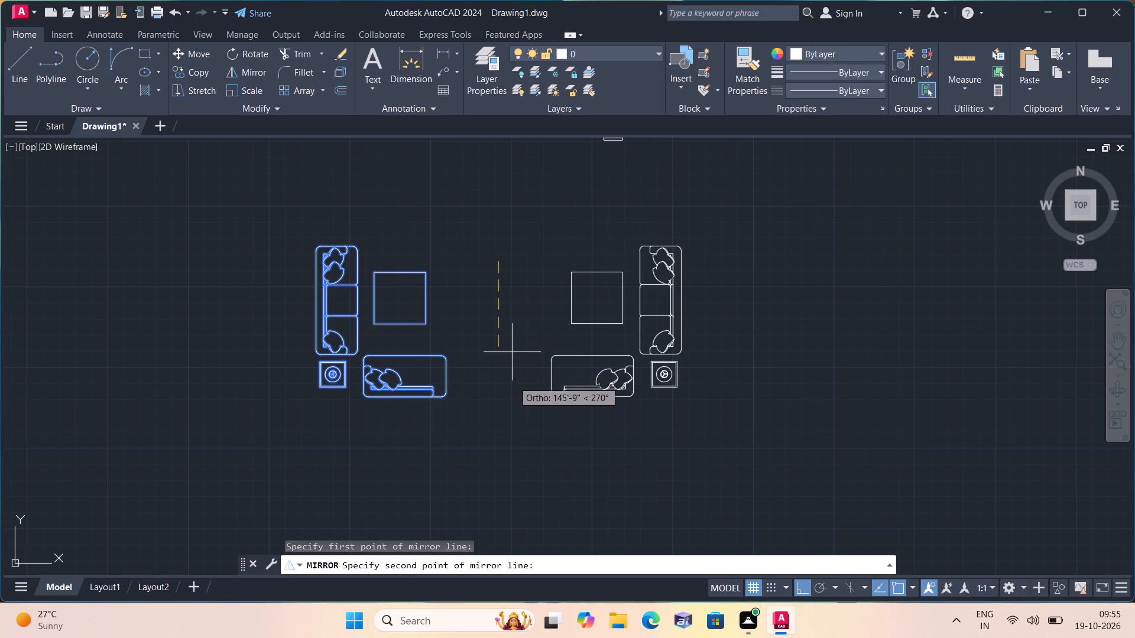
pyautogui.click(513, 402)
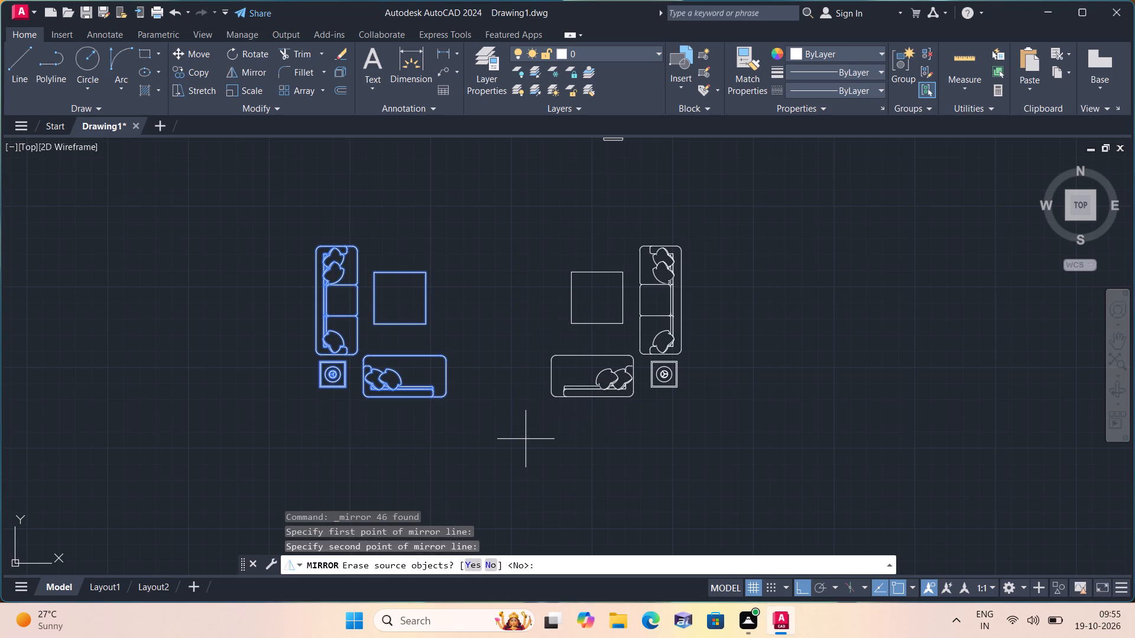
pyautogui.click(488, 564)
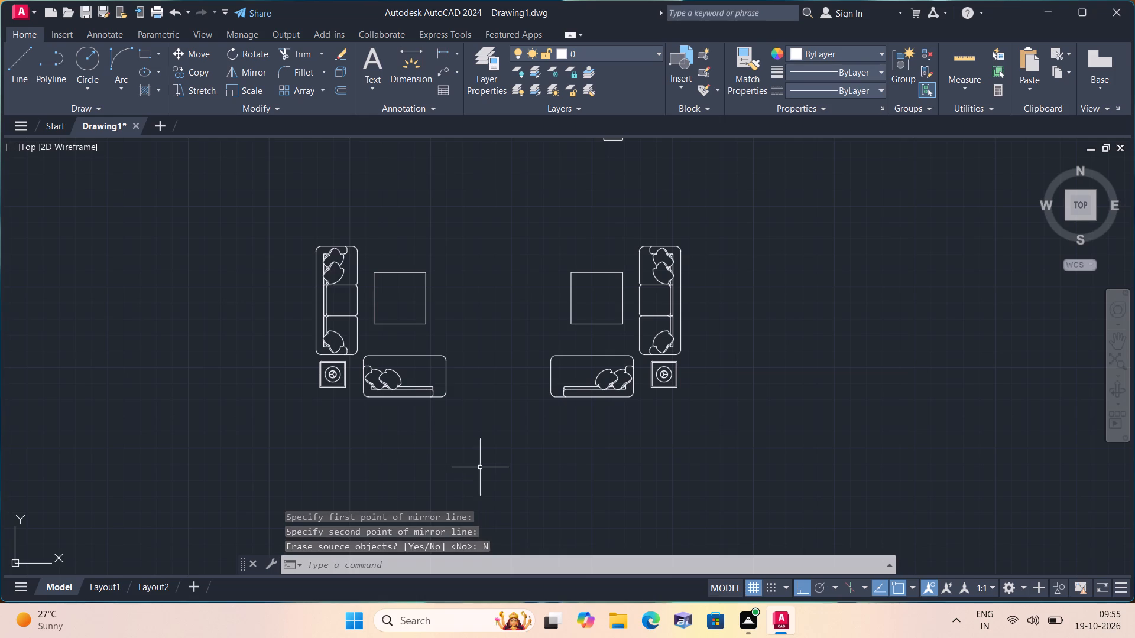
# Mirror the right-hand sofa set across a horizontal line just below it, keeping the source set.
pyautogui.click(684, 474)
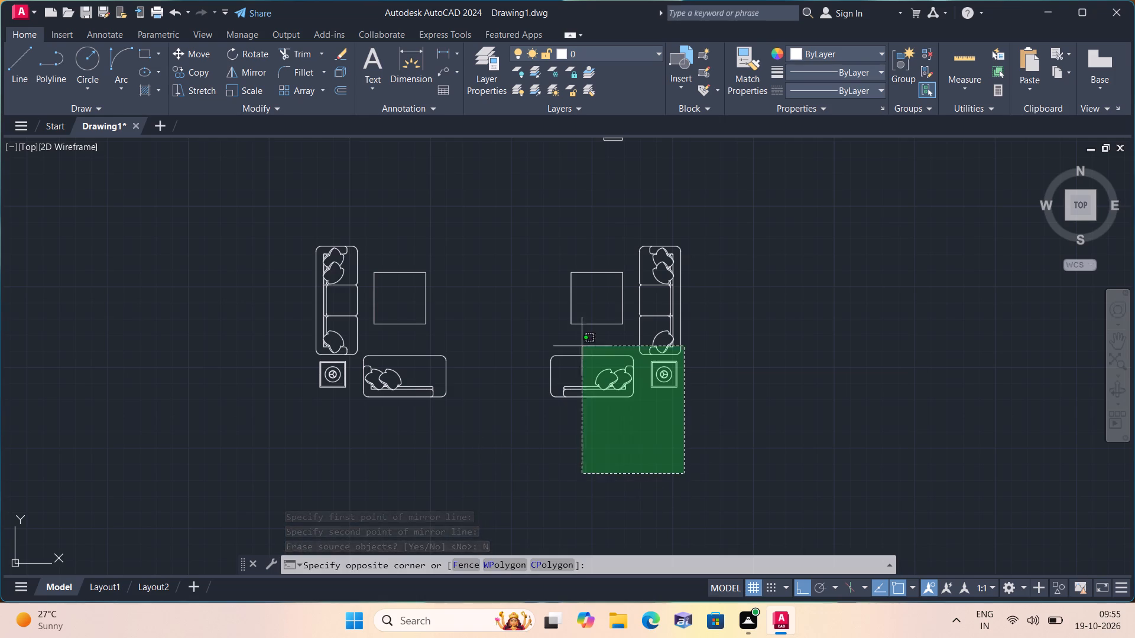
pyautogui.click(517, 206)
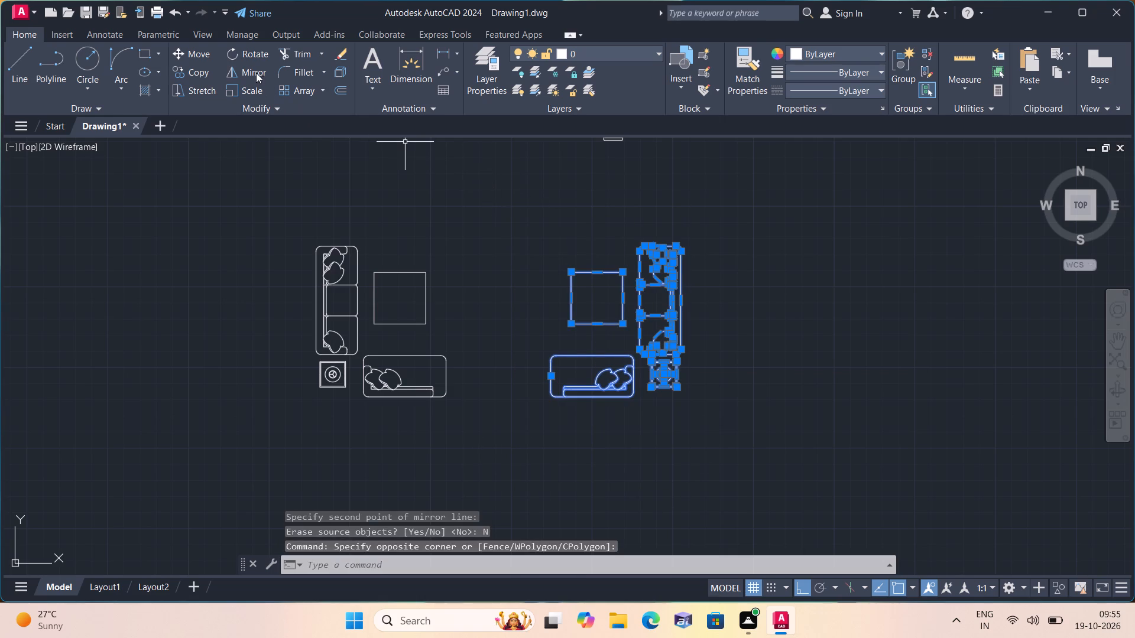
pyautogui.click(255, 72)
pyautogui.click(573, 436)
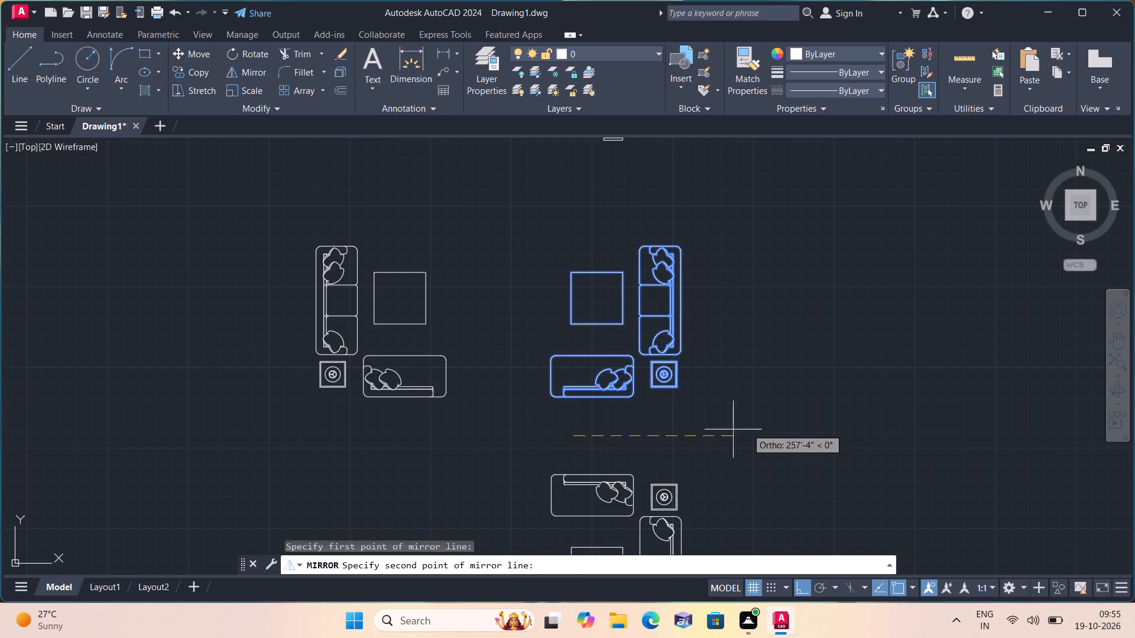
pyautogui.click(747, 428)
pyautogui.scroll(-1, 747, 428)
pyautogui.moveTo(719, 412); pyautogui.dragTo(666, 370, button='middle')
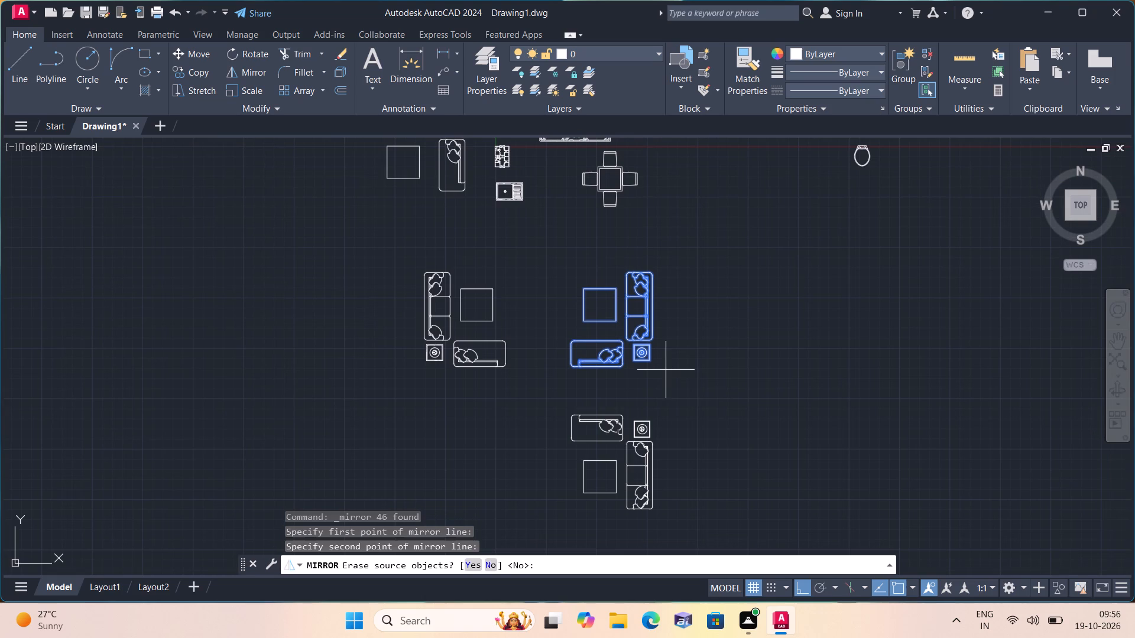
pyautogui.click(685, 406)
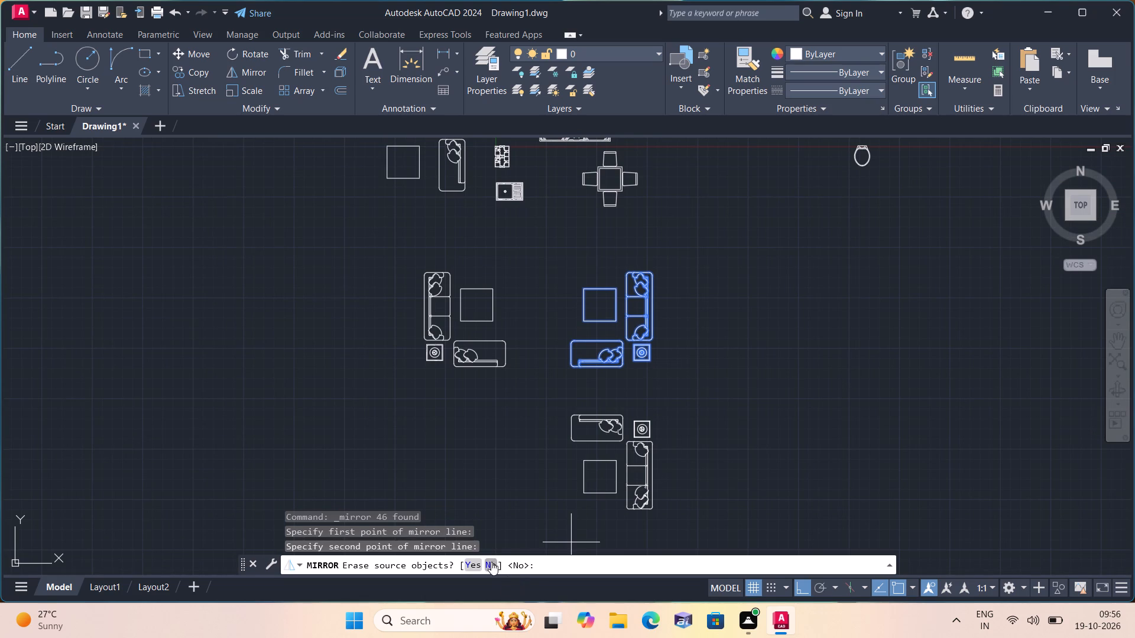
pyautogui.click(491, 562)
# Delete the original sofa set beside the floor plan and the left-hand rotated sofa set below it.
pyautogui.moveTo(423, 352); pyautogui.dragTo(441, 460, button='middle')
pyautogui.click(545, 492)
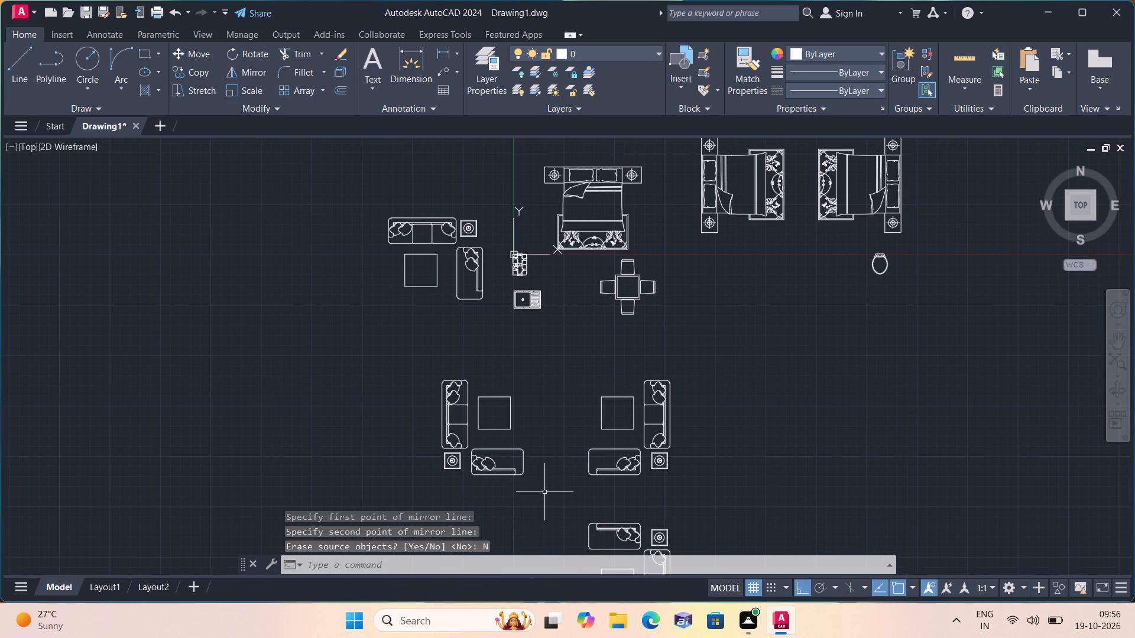
pyautogui.click(380, 359)
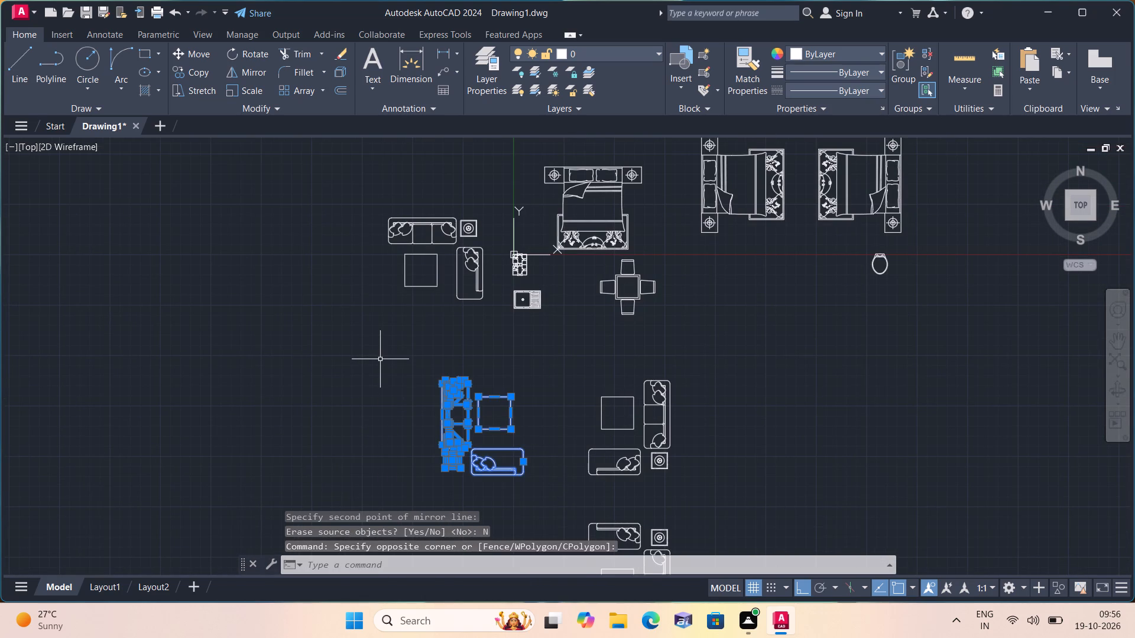
pyautogui.scroll(1, 454, 307)
pyautogui.click(525, 325)
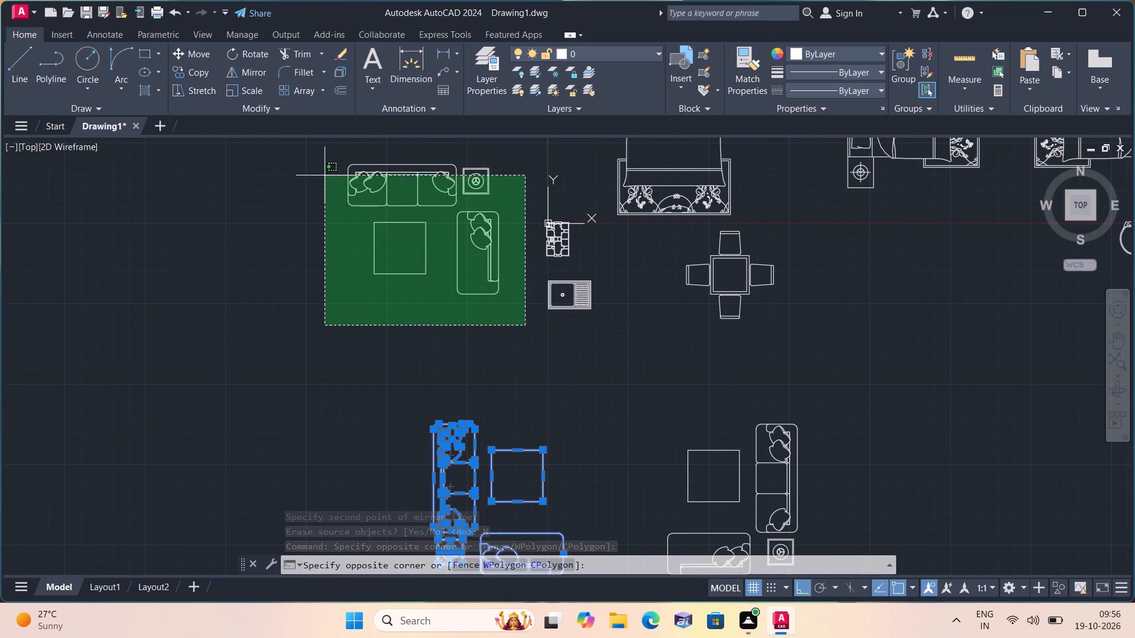
pyautogui.click(313, 153)
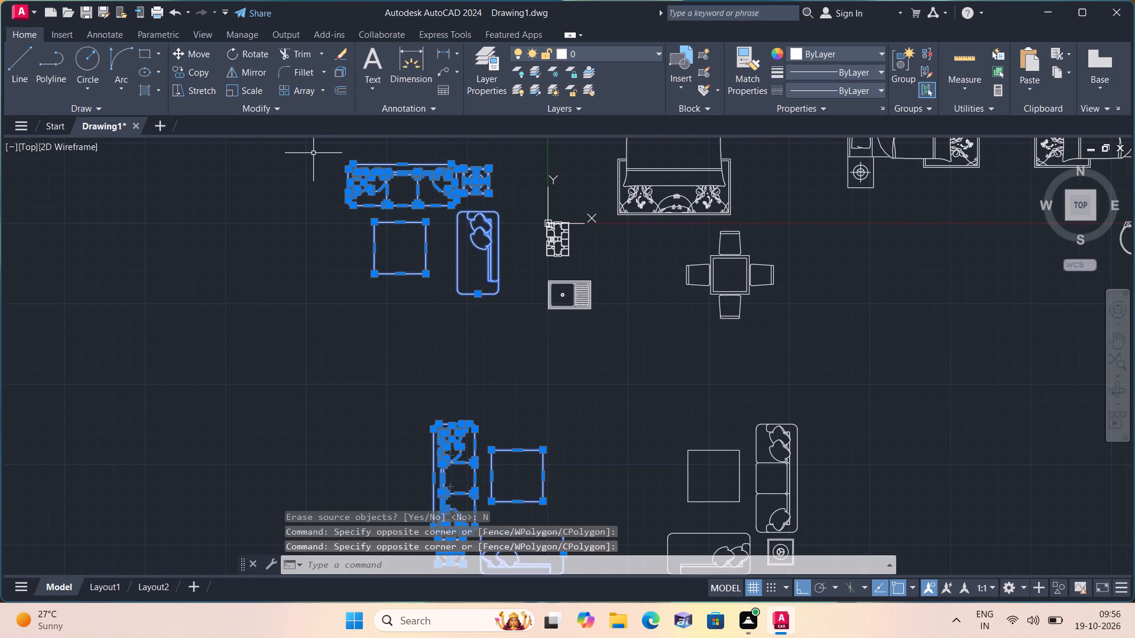
pyautogui.press('Delete')
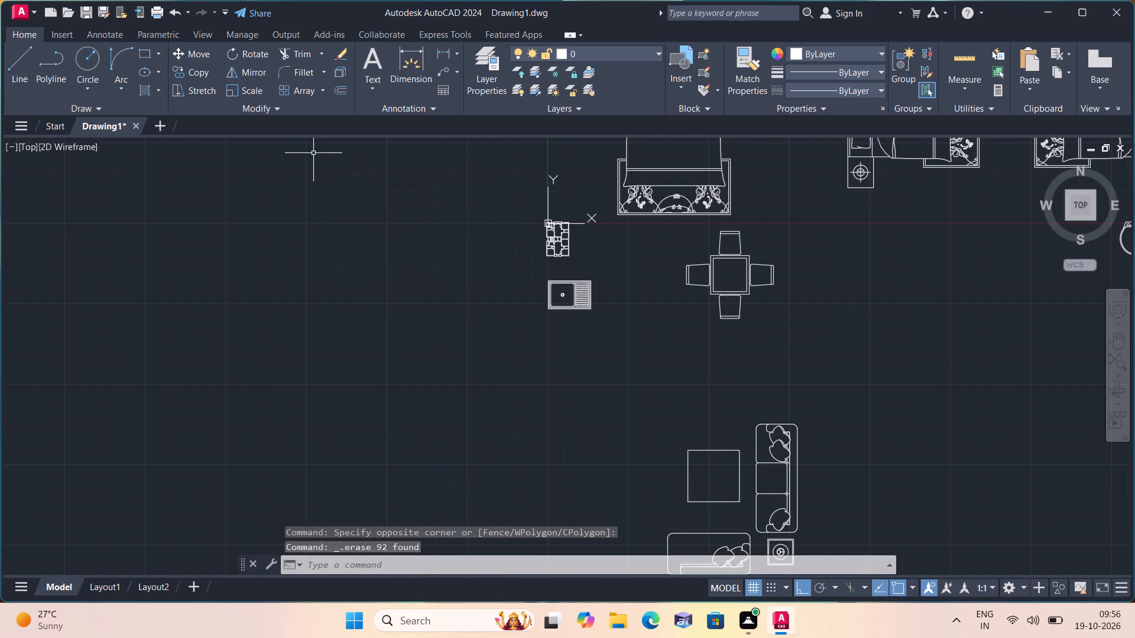
# Mirror the toilet below the right-hand bed set across a horizontal line beneath it, keeping the original.
pyautogui.scroll(-1, 323, 178)
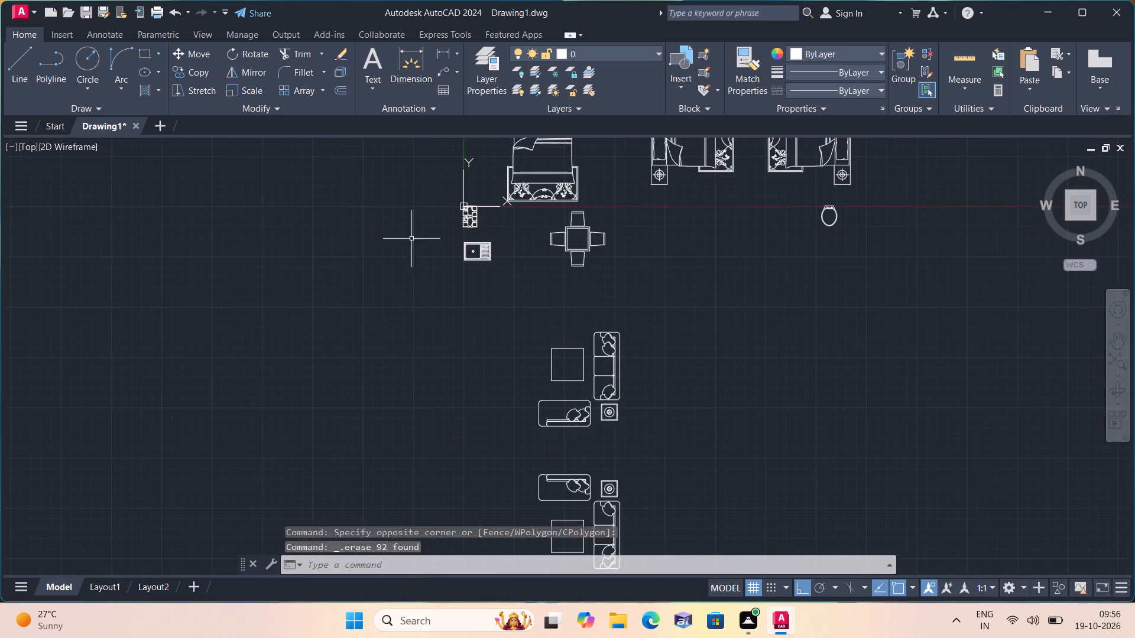
pyautogui.scroll(-1, 518, 334)
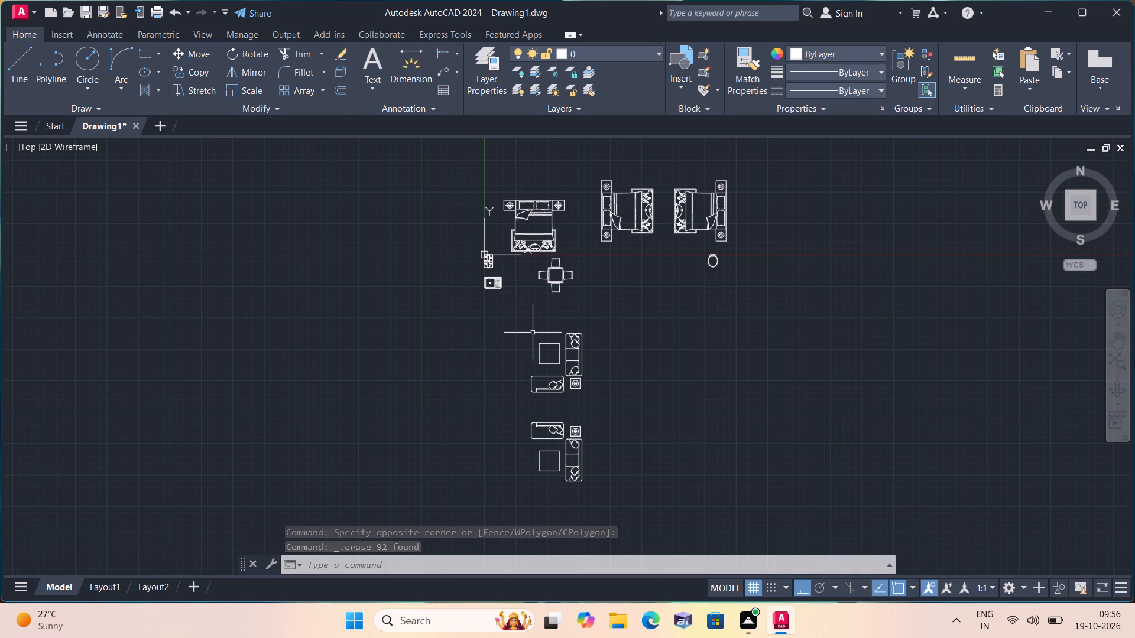
pyautogui.scroll(1, 554, 233)
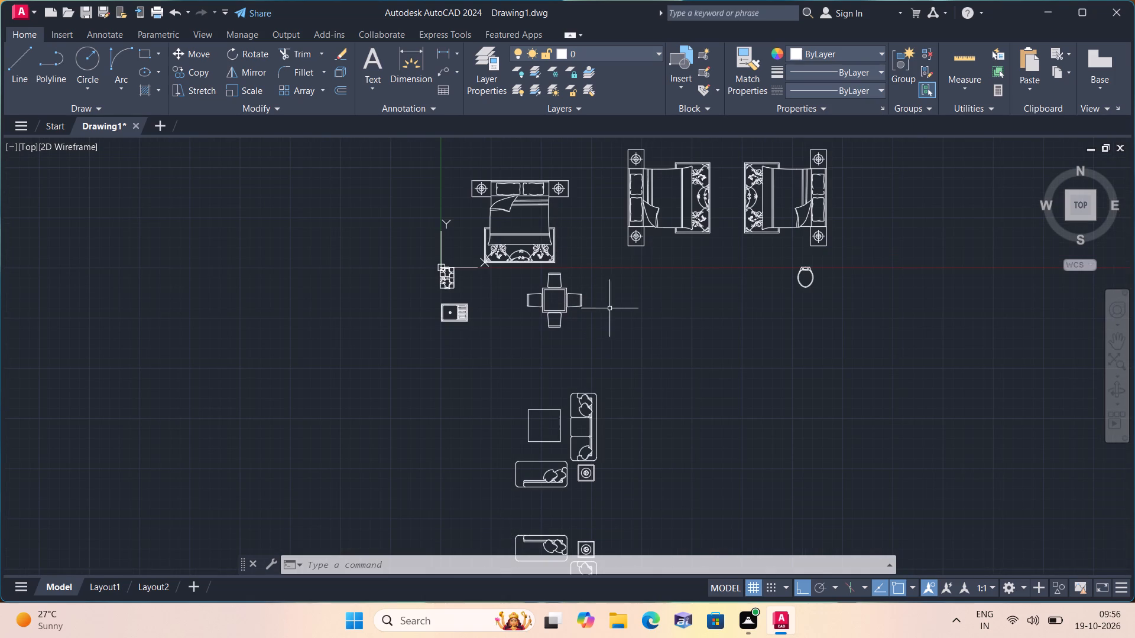
pyautogui.scroll(1, 622, 303)
pyautogui.moveTo(615, 302); pyautogui.dragTo(480, 341, button='middle')
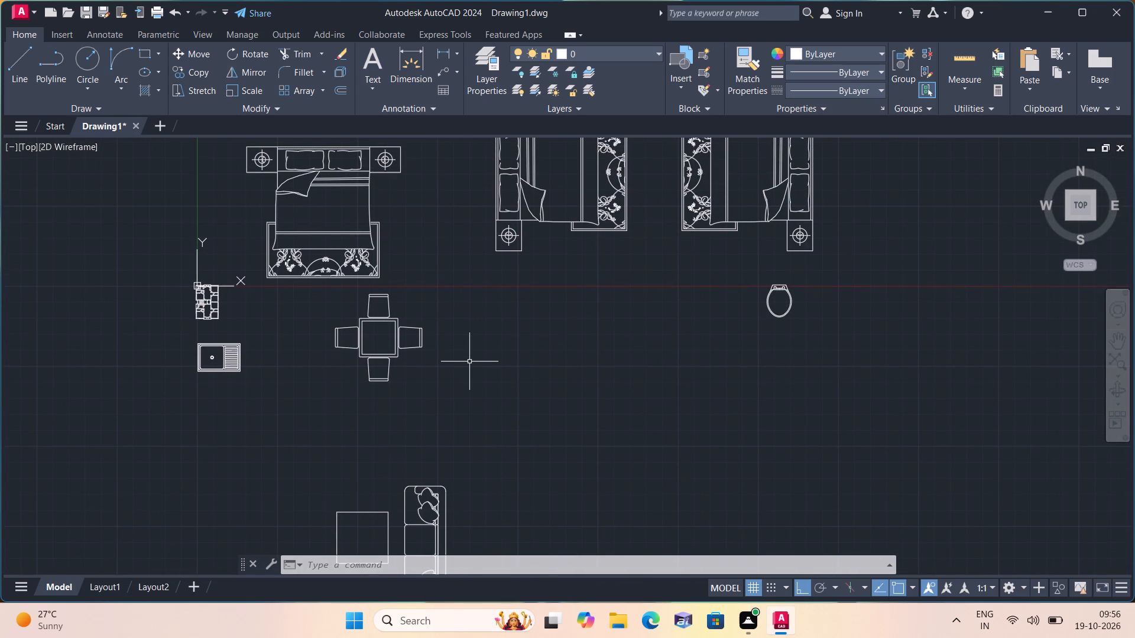
pyautogui.scroll(1, 792, 292)
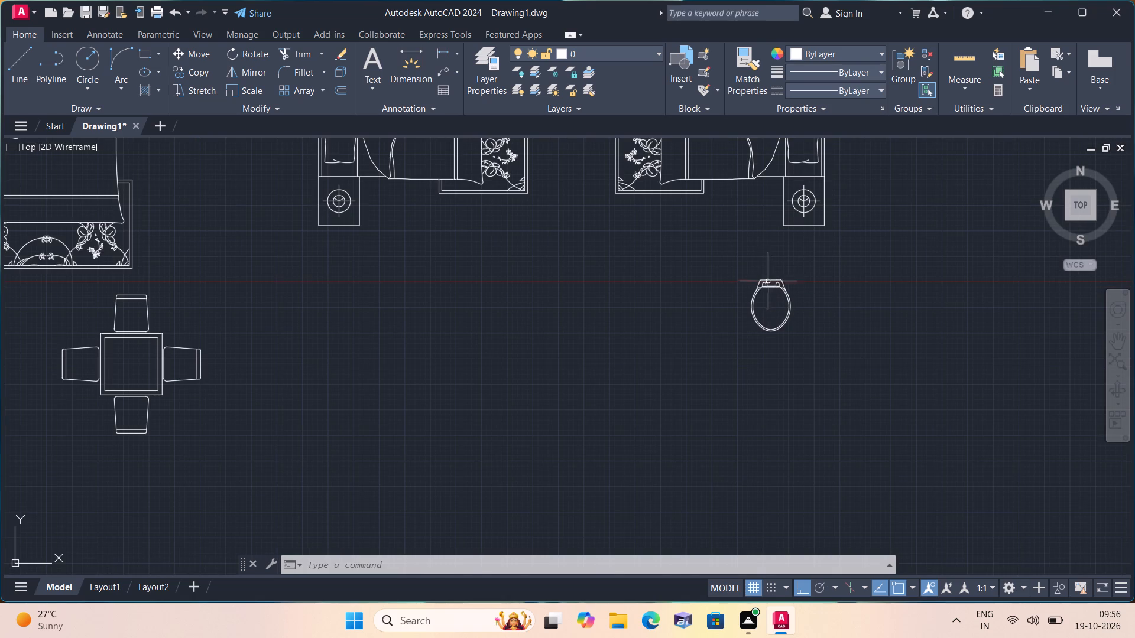
pyautogui.click(747, 268)
pyautogui.click(805, 343)
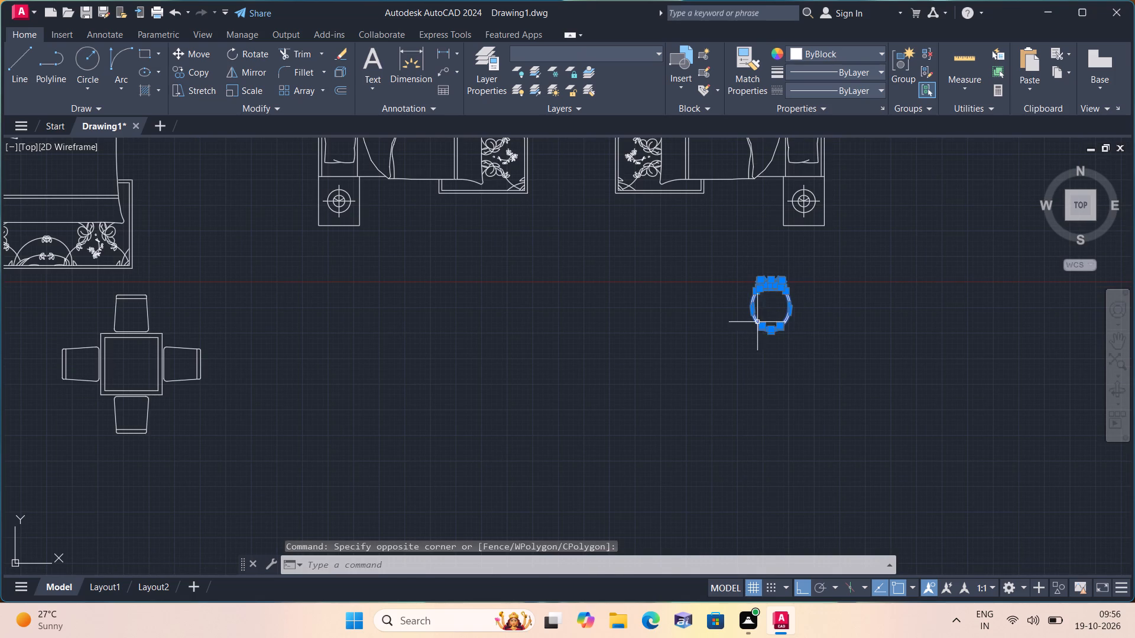
pyautogui.click(255, 75)
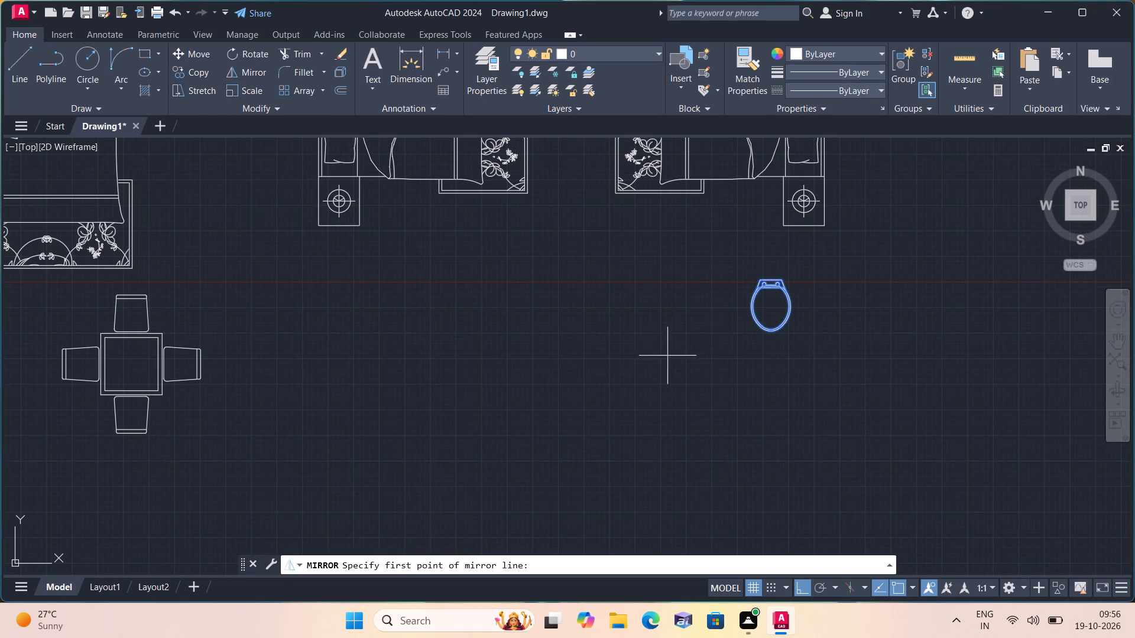
pyautogui.click(674, 356)
pyautogui.click(845, 357)
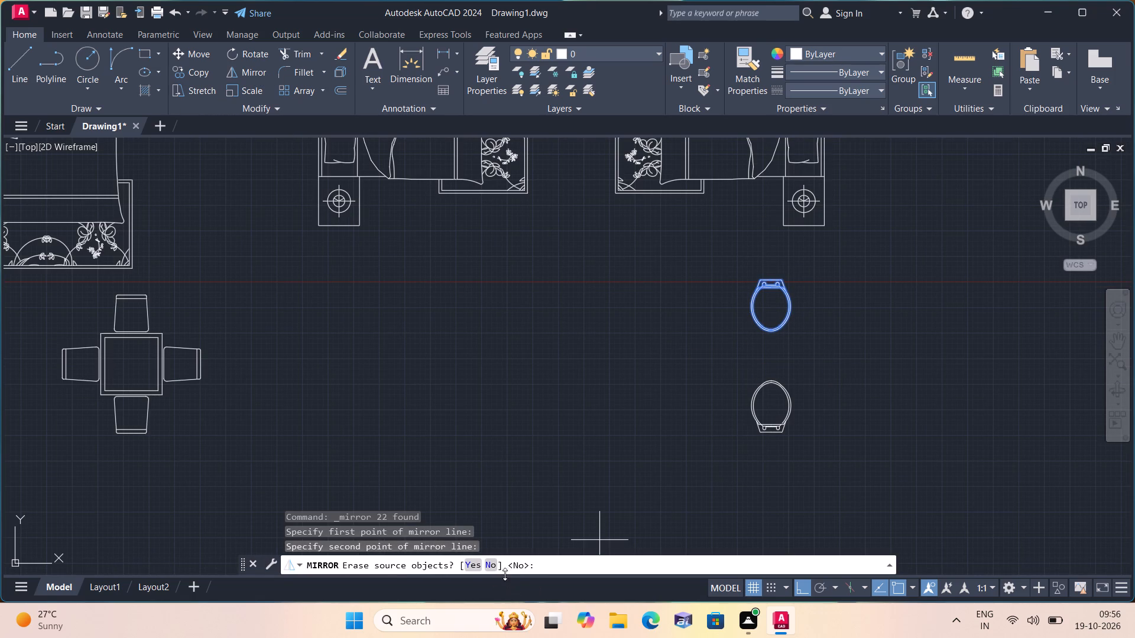
pyautogui.click(488, 567)
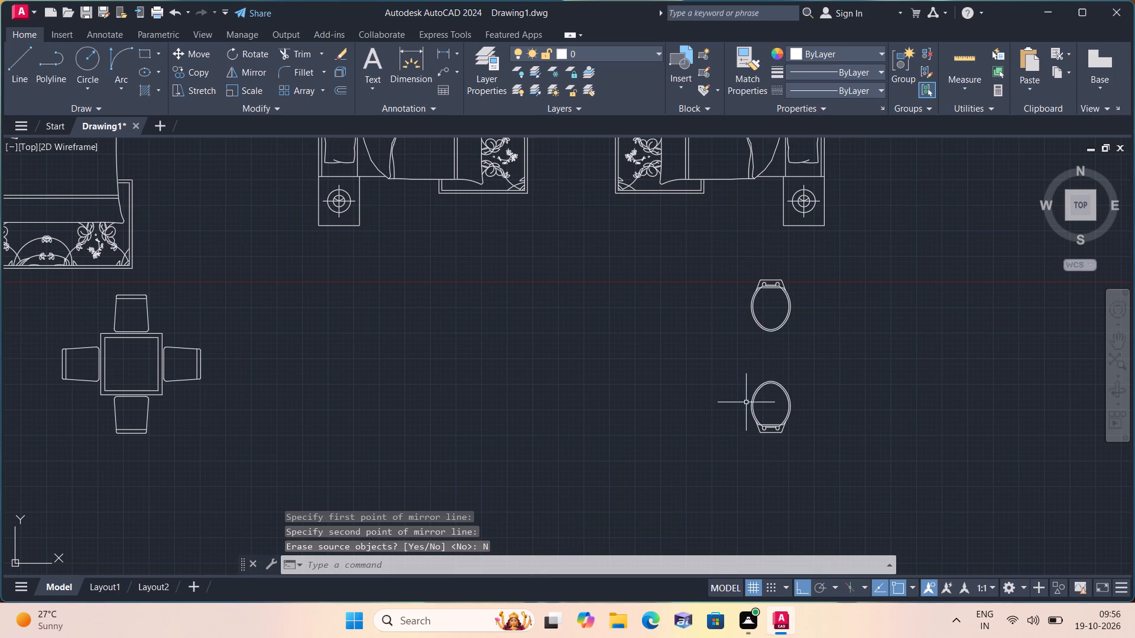
pyautogui.scroll(-1, 746, 401)
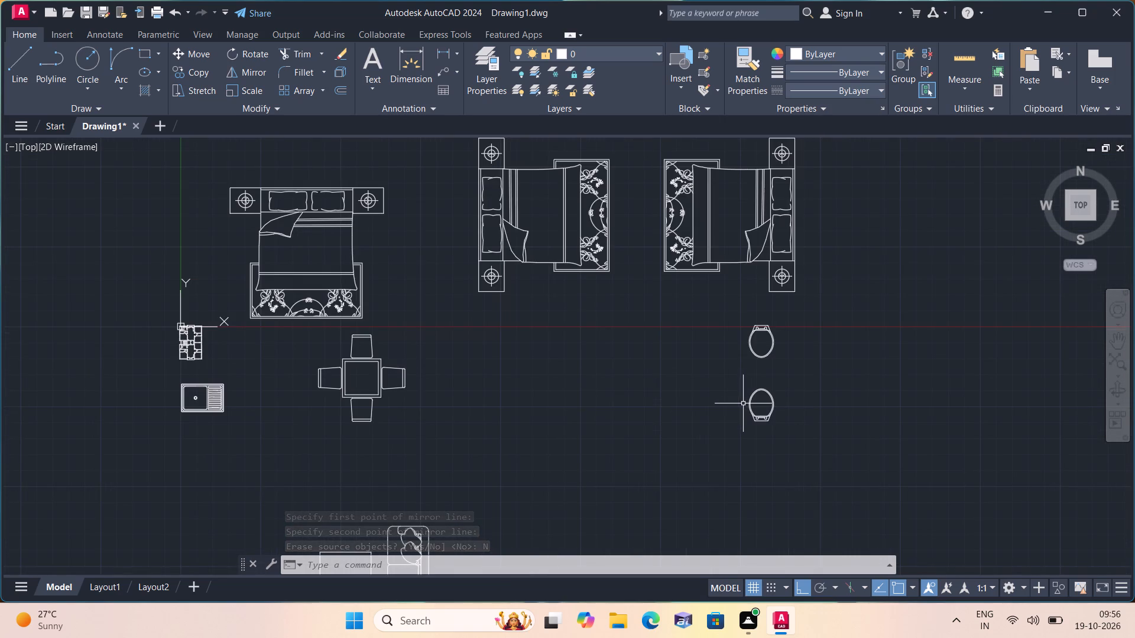
# Rotate the sink below the floor plan 180° about a base point inside it.
pyautogui.scroll(-2, 530, 406)
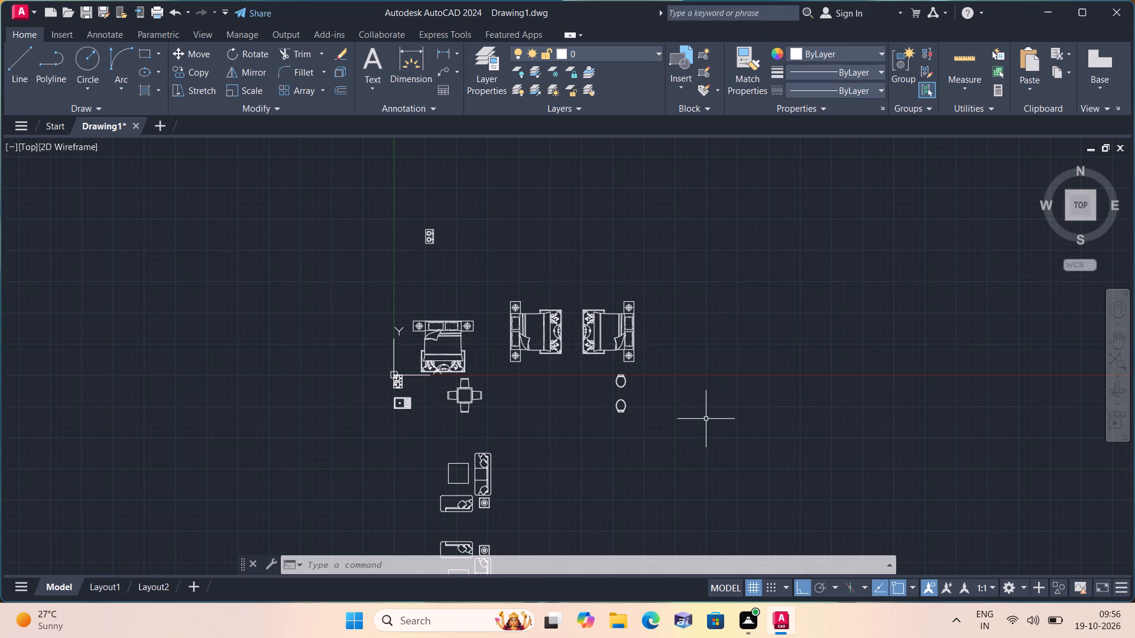
pyautogui.scroll(3, 414, 422)
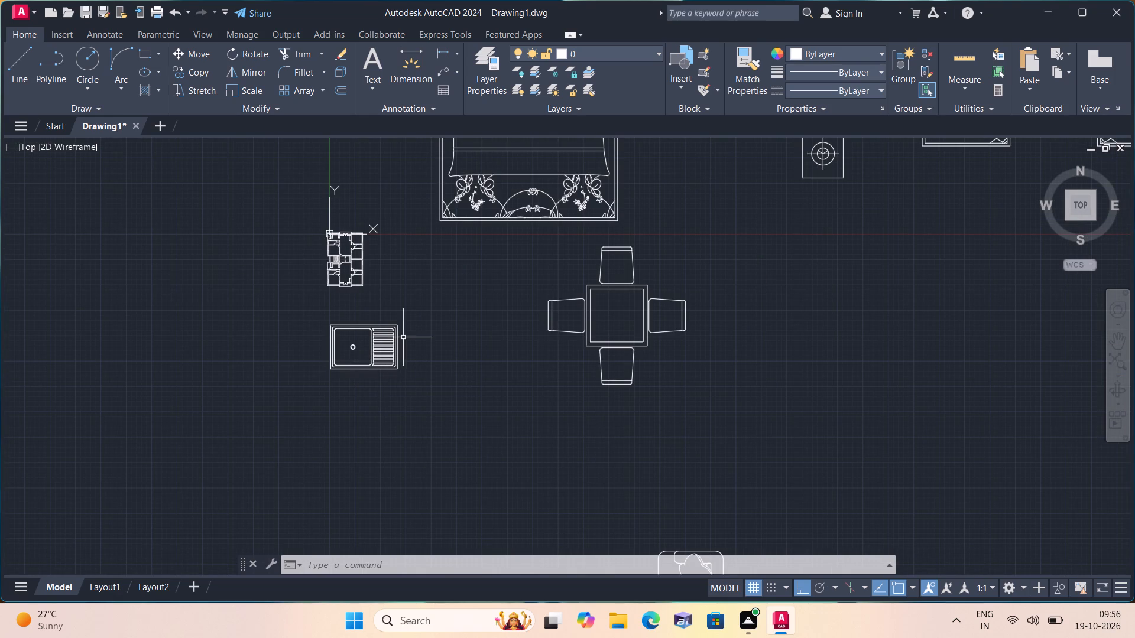
pyautogui.click(406, 334)
pyautogui.click(398, 333)
pyautogui.click(380, 333)
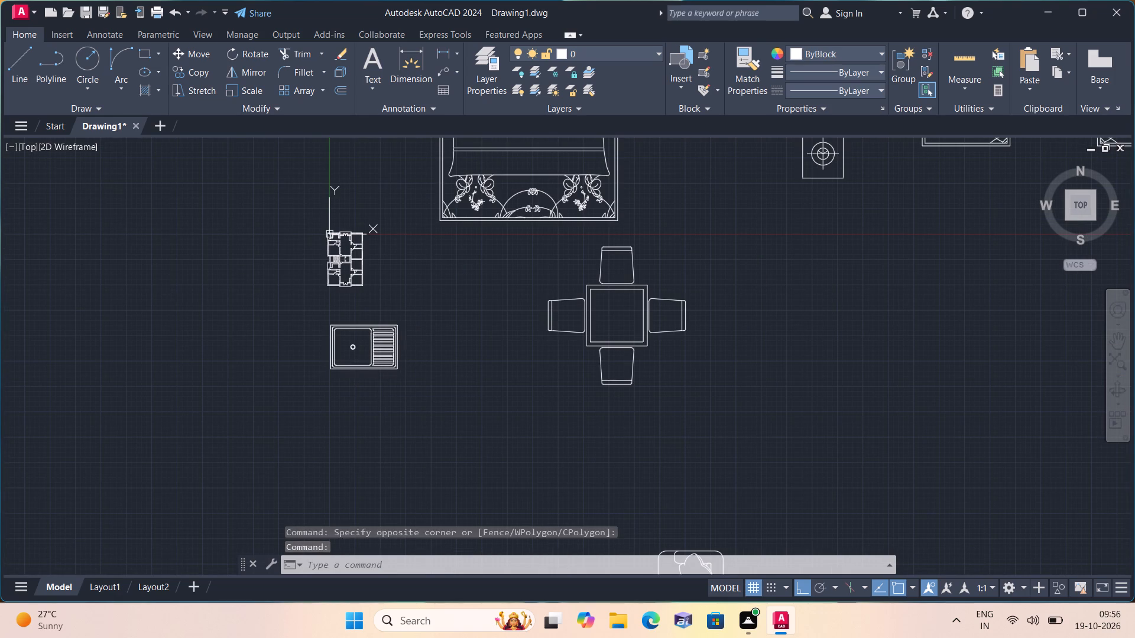
pyautogui.click(252, 51)
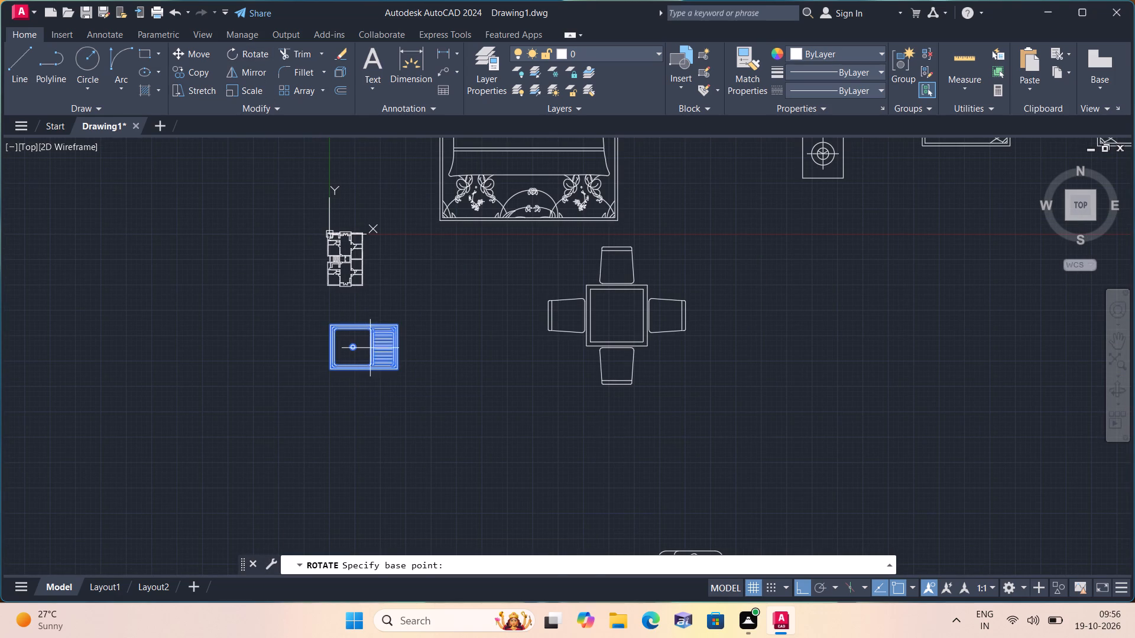
pyautogui.click(371, 350)
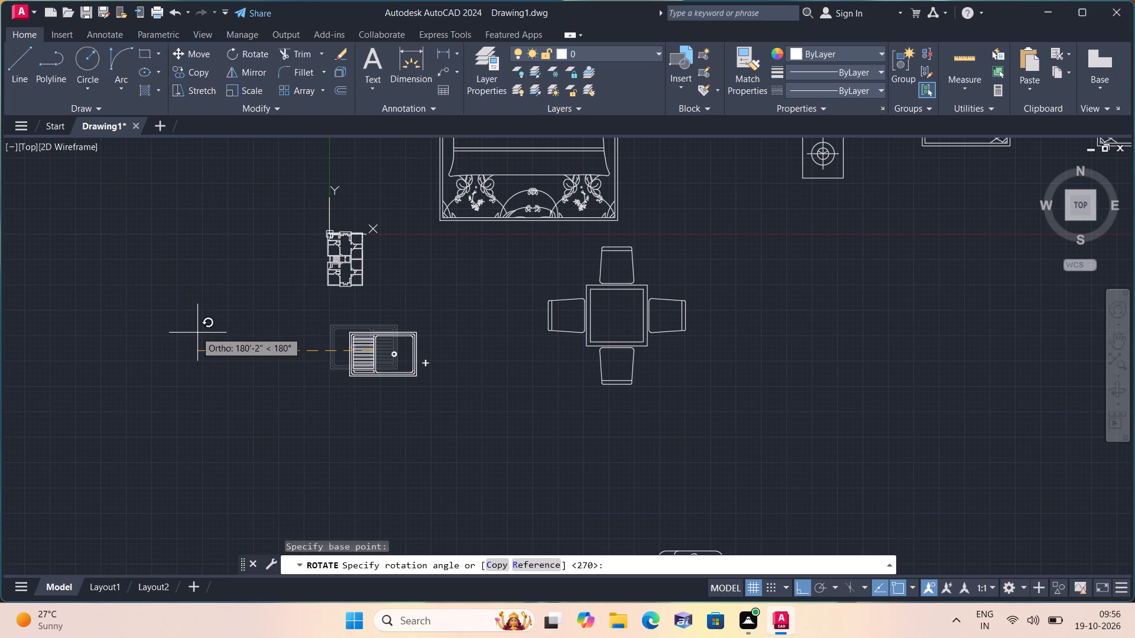
pyautogui.click(191, 327)
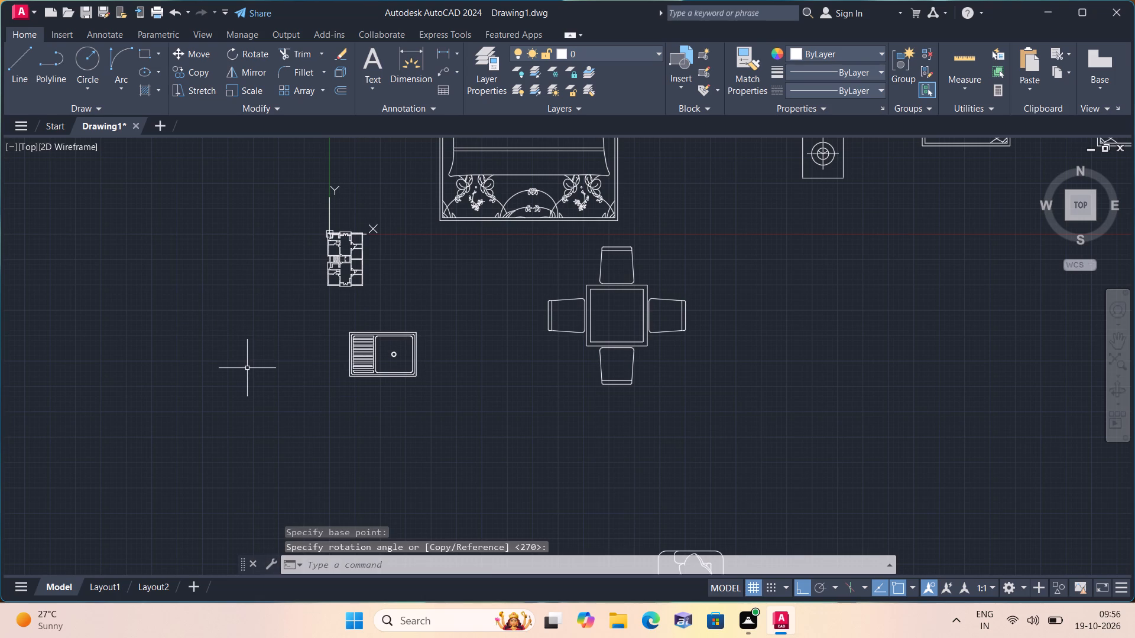
# With Ortho turned off, scale the cooktop above the left-hand bed set down freehand about a point near its centre.
pyautogui.scroll(-2, 443, 468)
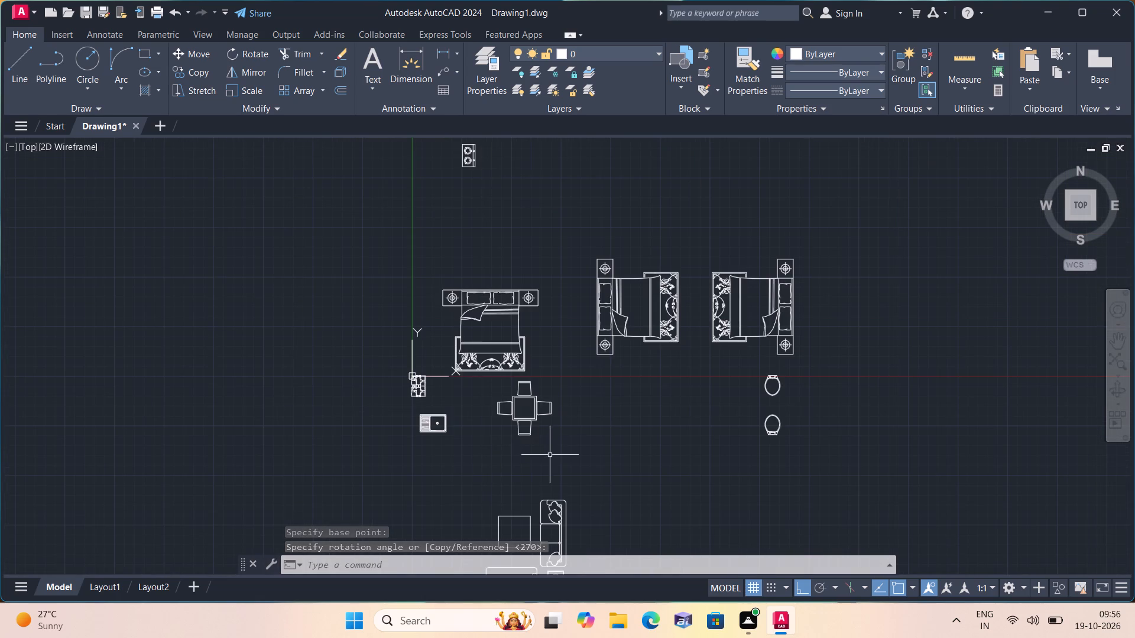
pyautogui.click(802, 585)
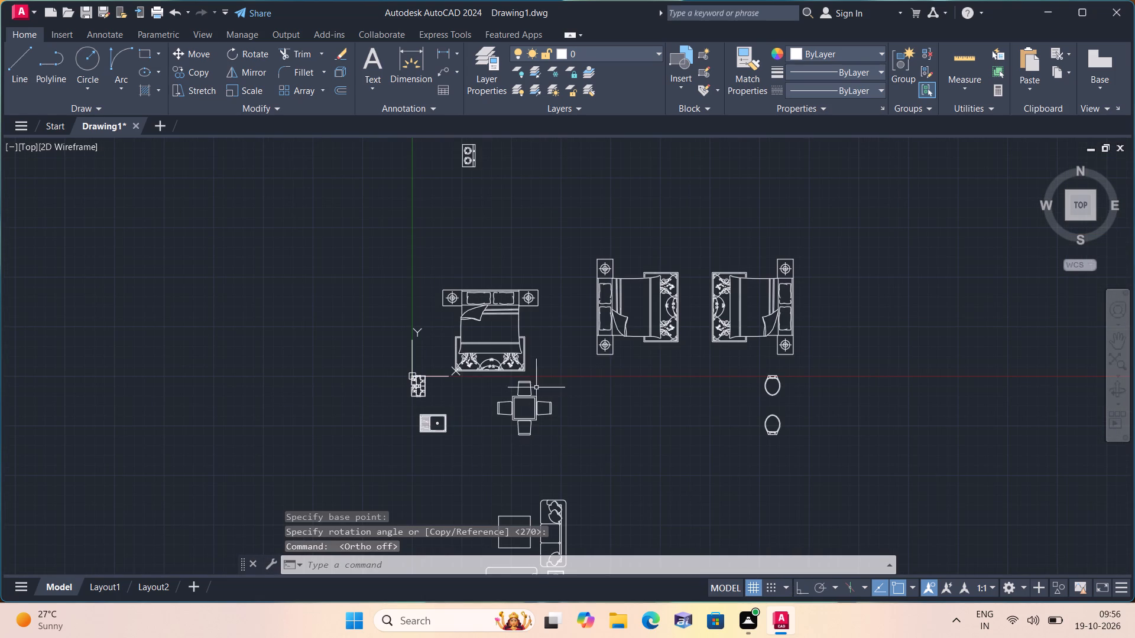
pyautogui.moveTo(476, 199); pyautogui.dragTo(487, 346, button='middle')
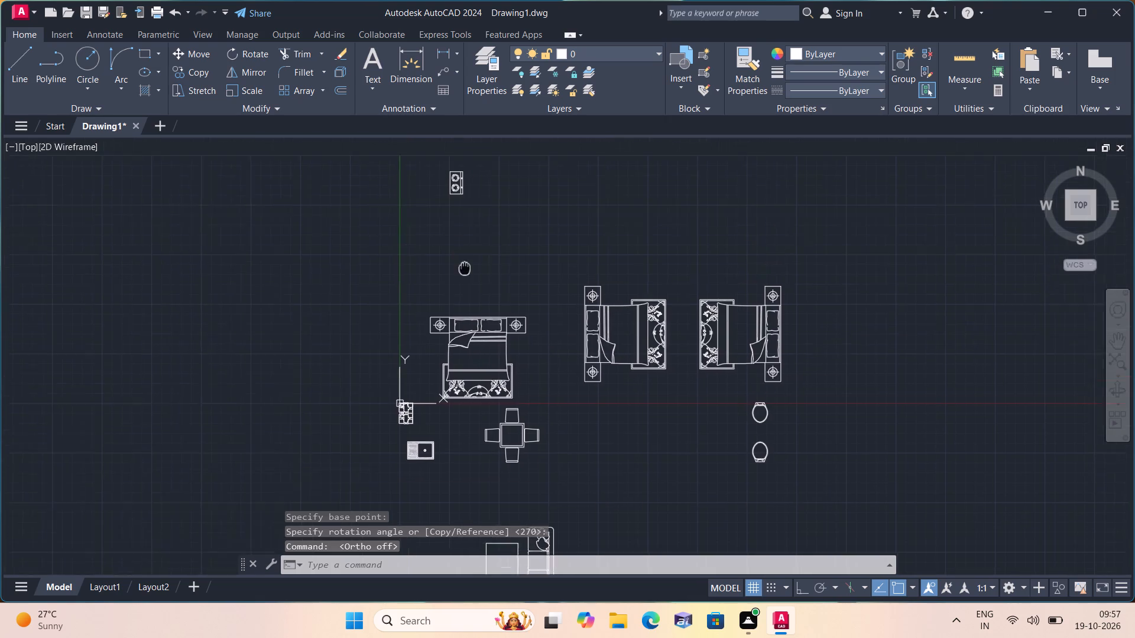
pyautogui.moveTo(487, 346); pyautogui.dragTo(488, 352, button='middle')
pyautogui.moveTo(524, 357); pyautogui.dragTo(505, 328)
pyautogui.click(440, 251)
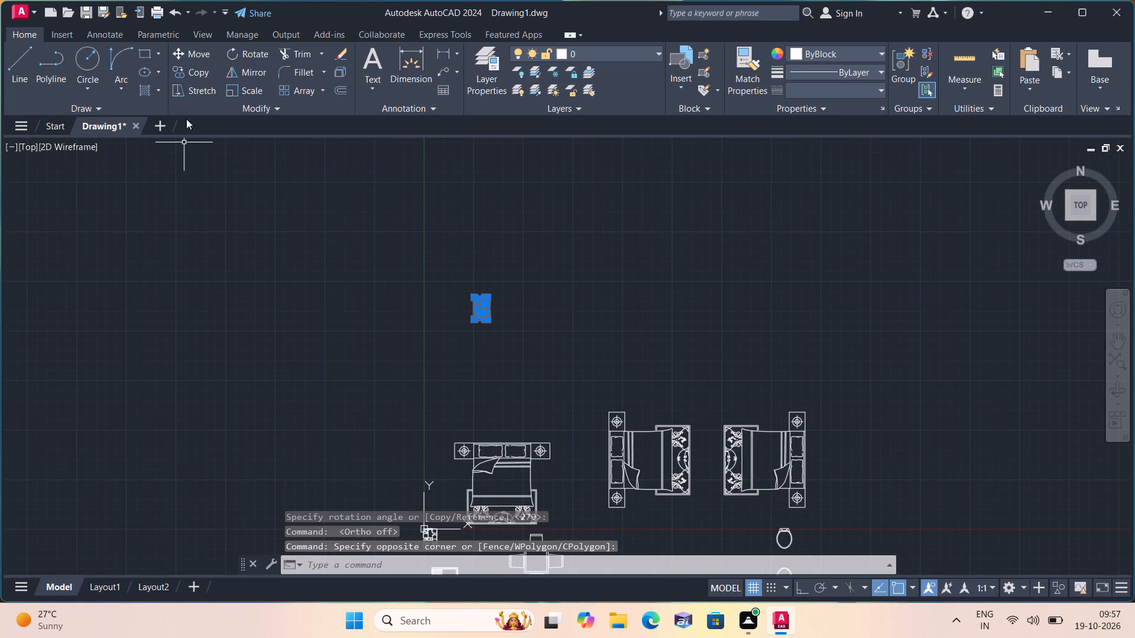
pyautogui.click(247, 90)
pyautogui.scroll(4, 467, 311)
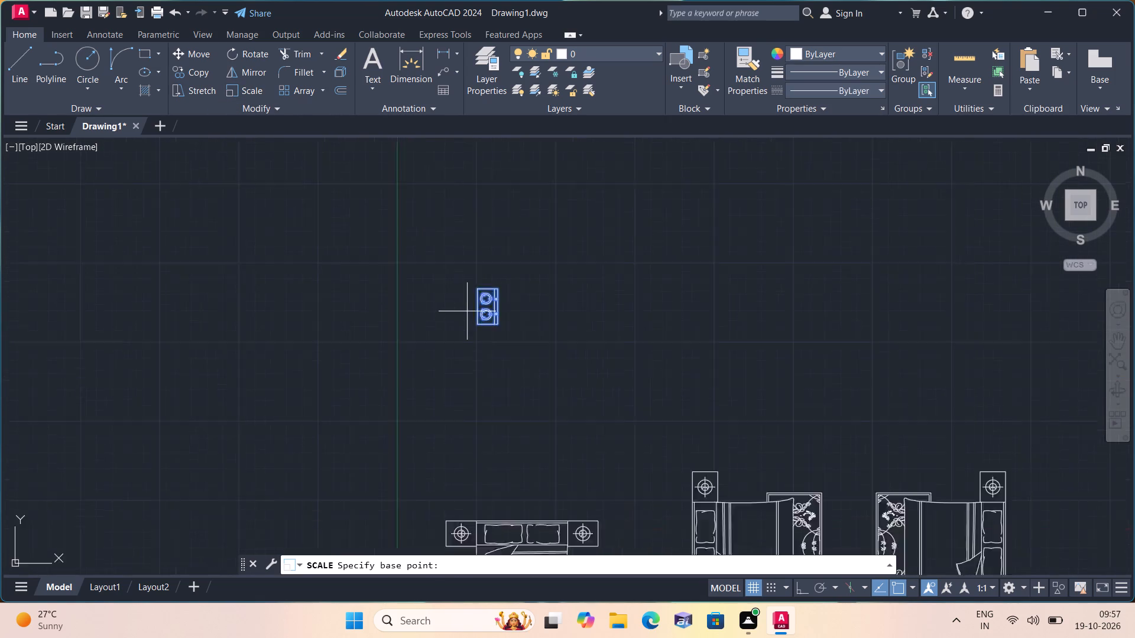
pyautogui.scroll(1, 547, 281)
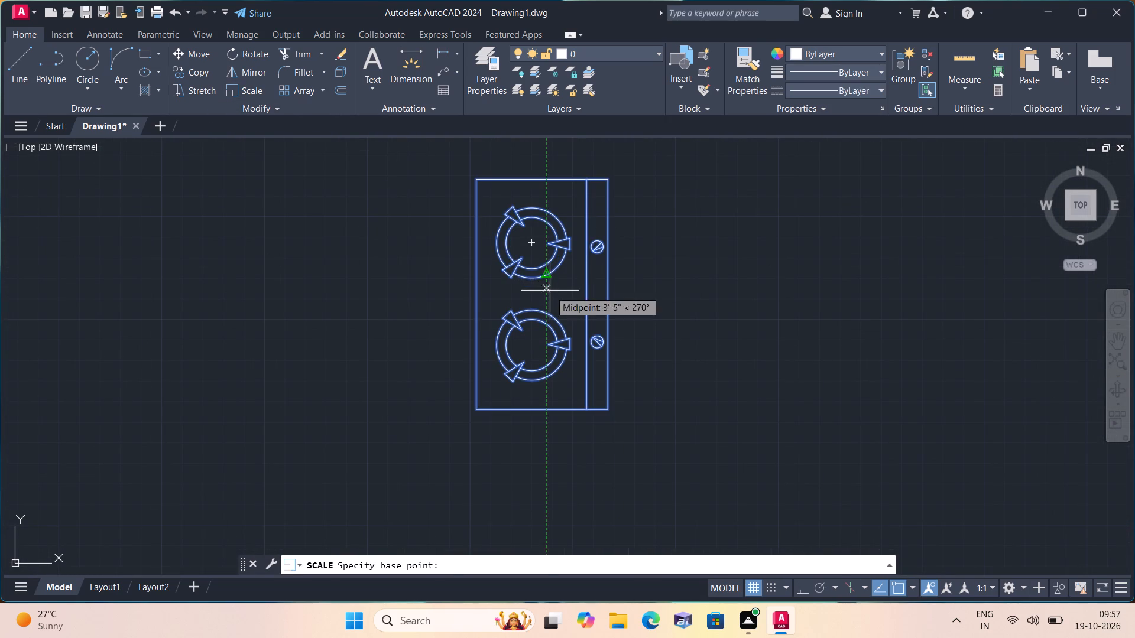
pyautogui.click(550, 291)
pyautogui.click(553, 298)
# Move the reduced cooktop to the empty area just outside the floor plan's upper-left corner.
pyautogui.click(502, 250)
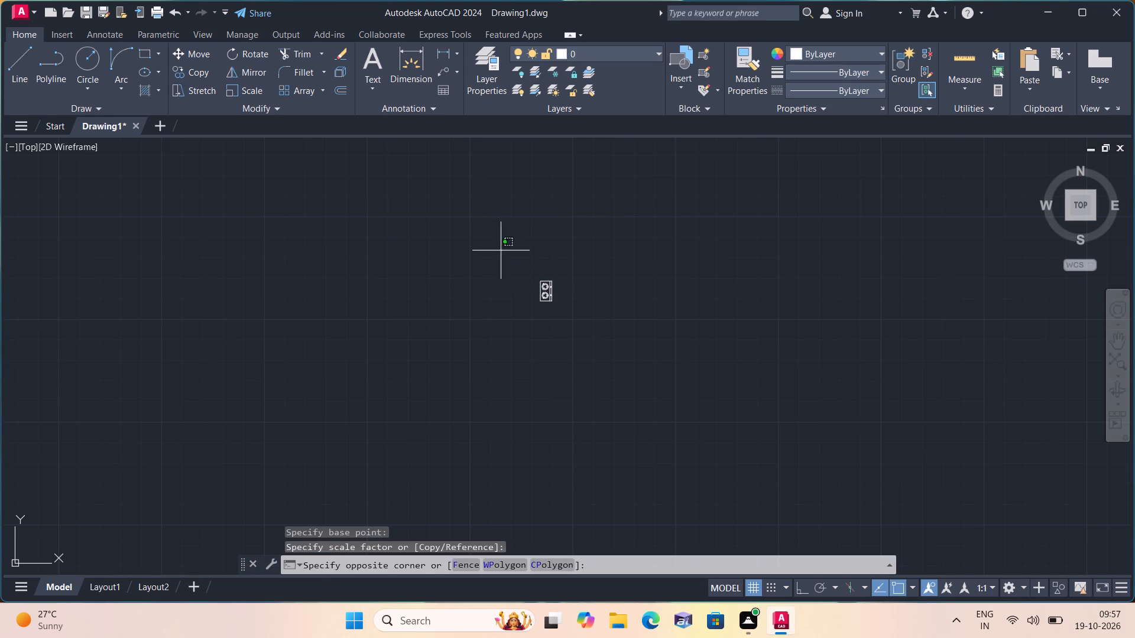
pyautogui.click(586, 346)
pyautogui.click(184, 48)
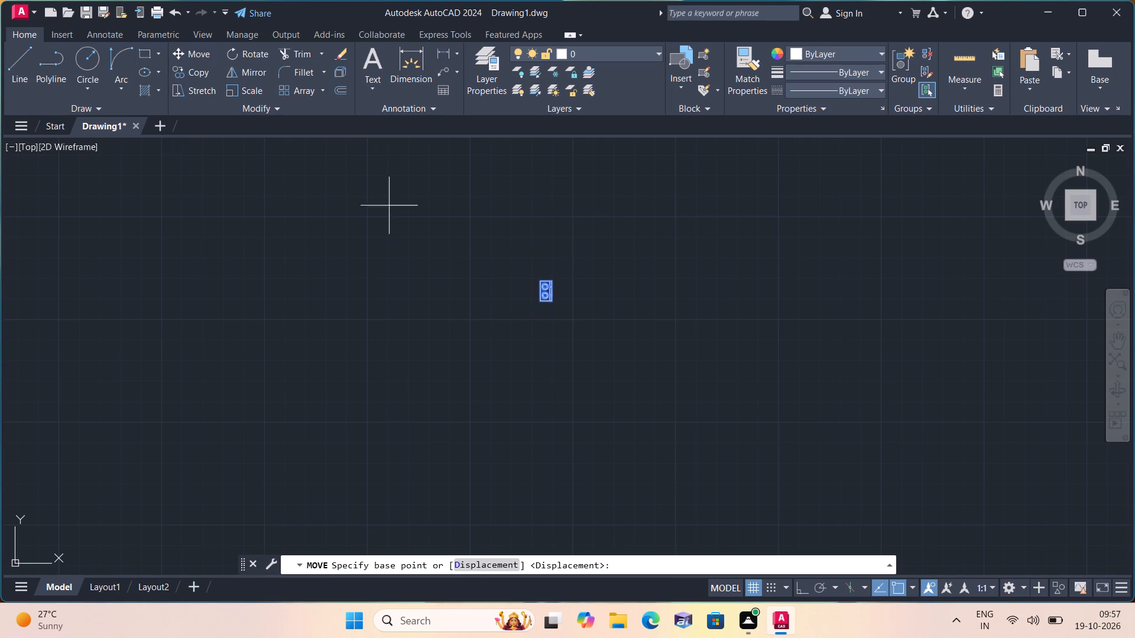
pyautogui.click(546, 285)
pyautogui.scroll(-3, 546, 285)
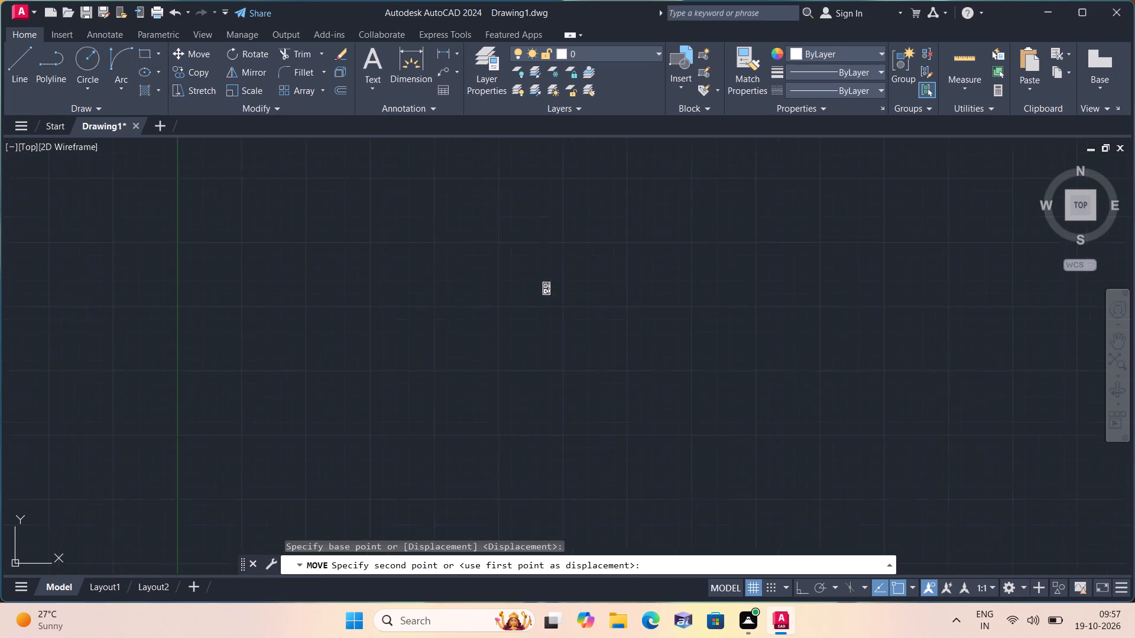
pyautogui.scroll(-1, 533, 299)
pyautogui.moveTo(463, 402); pyautogui.dragTo(369, 253, button='middle')
pyautogui.scroll(1, 376, 527)
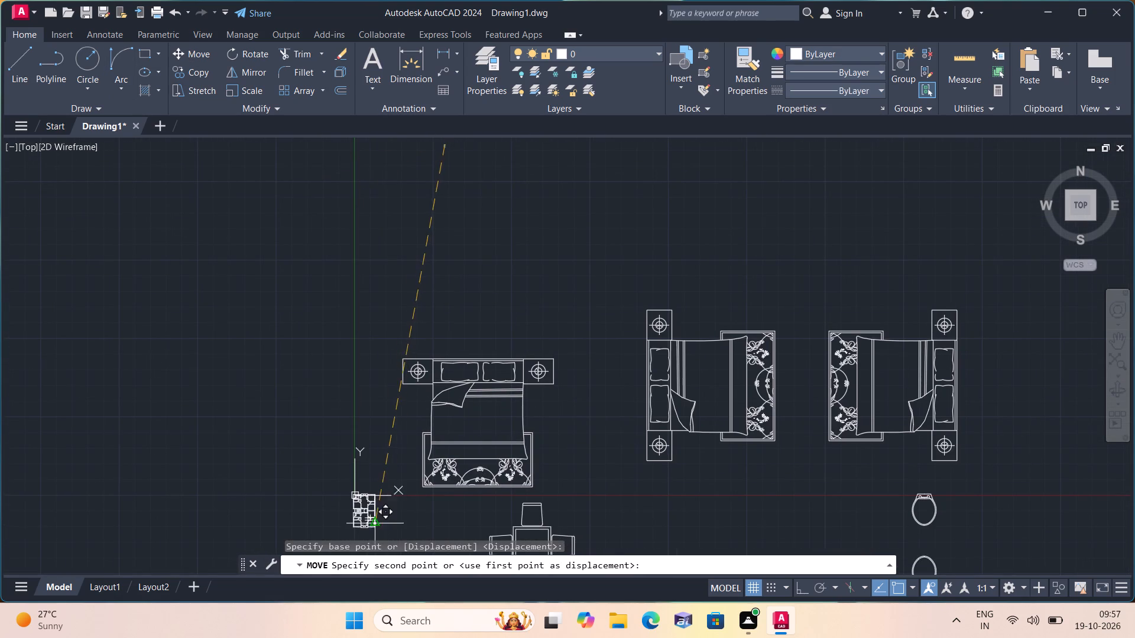
pyautogui.scroll(3, 346, 511)
pyautogui.scroll(3, 330, 385)
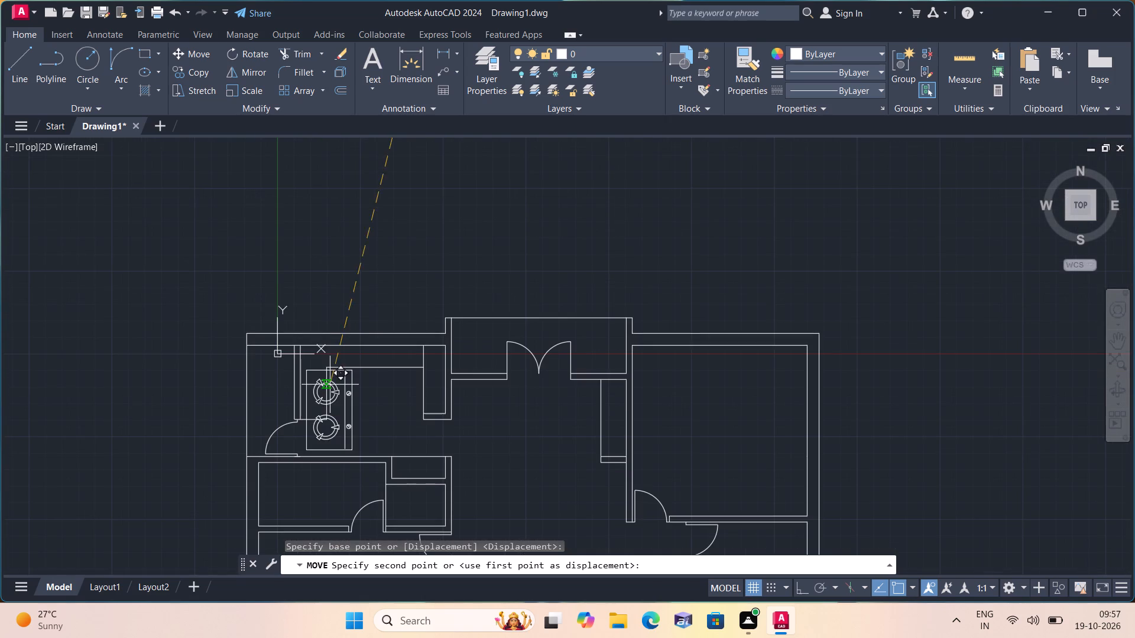
pyautogui.click(196, 242)
# Scale the cooktop beside the floor plan down freehand again about a point near its centre.
pyautogui.moveTo(241, 327); pyautogui.dragTo(236, 320)
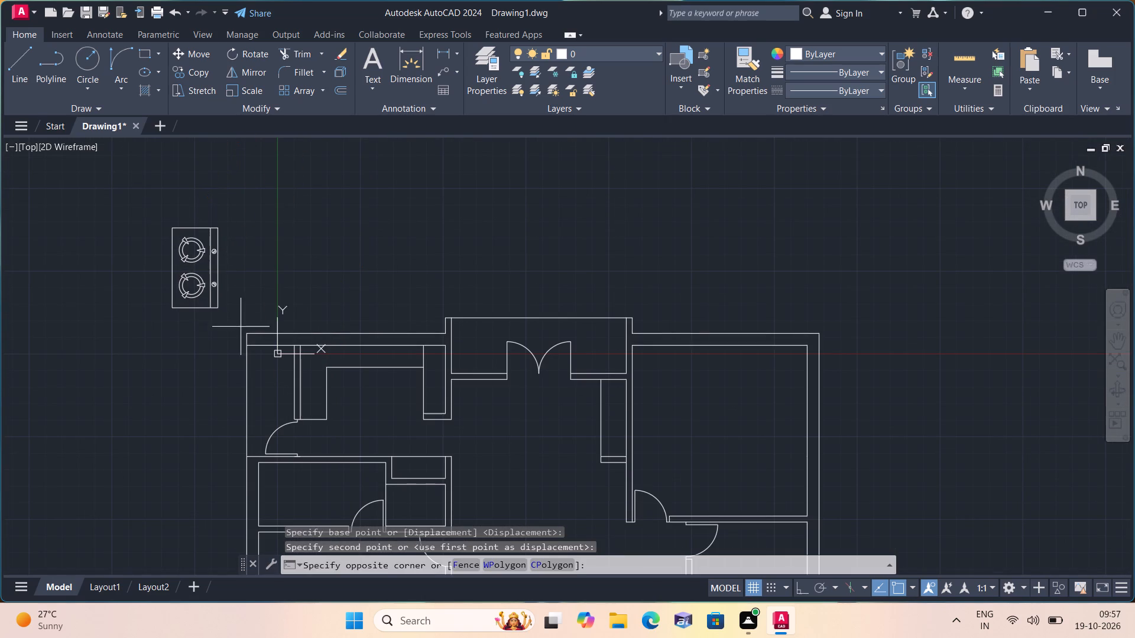
pyautogui.moveTo(236, 320); pyautogui.dragTo(232, 309)
pyautogui.click(125, 193)
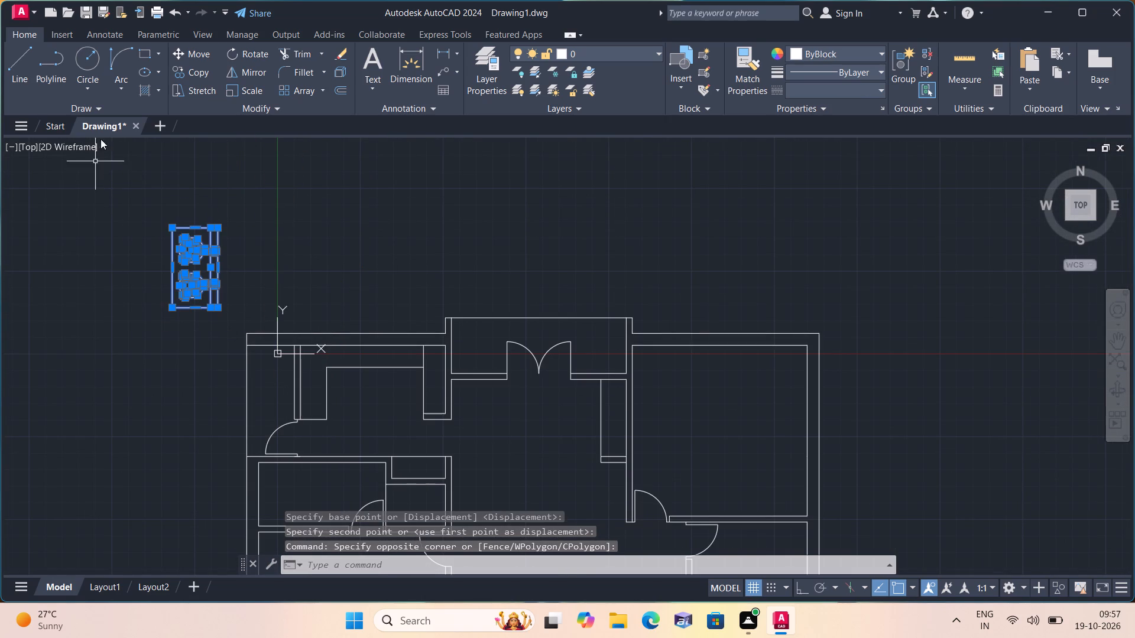
pyautogui.click(260, 88)
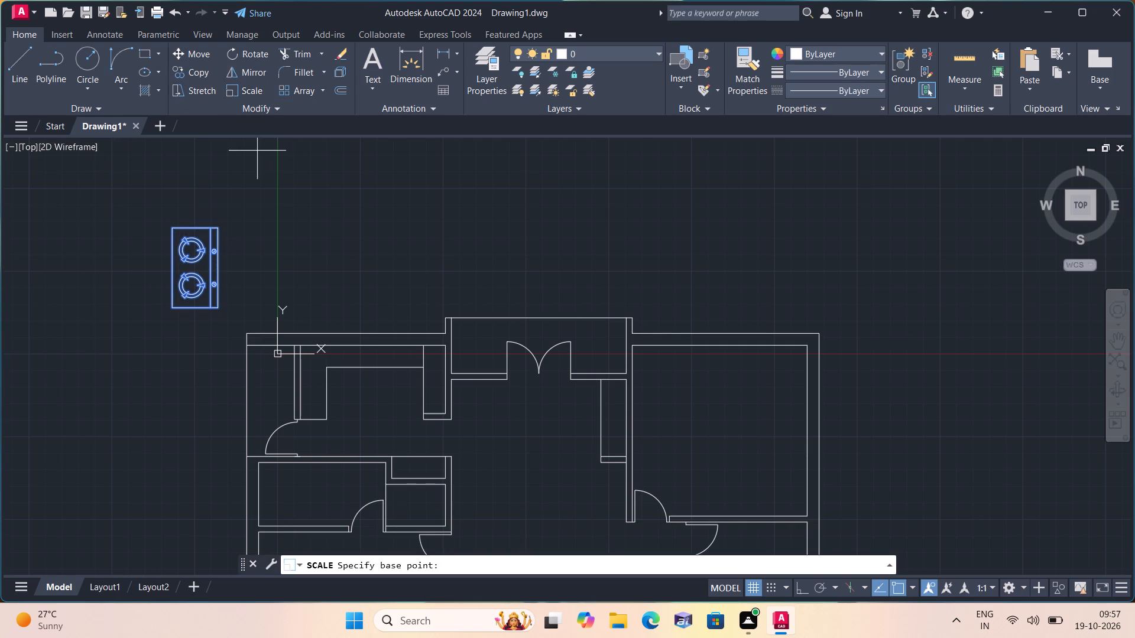
pyautogui.scroll(2, 197, 282)
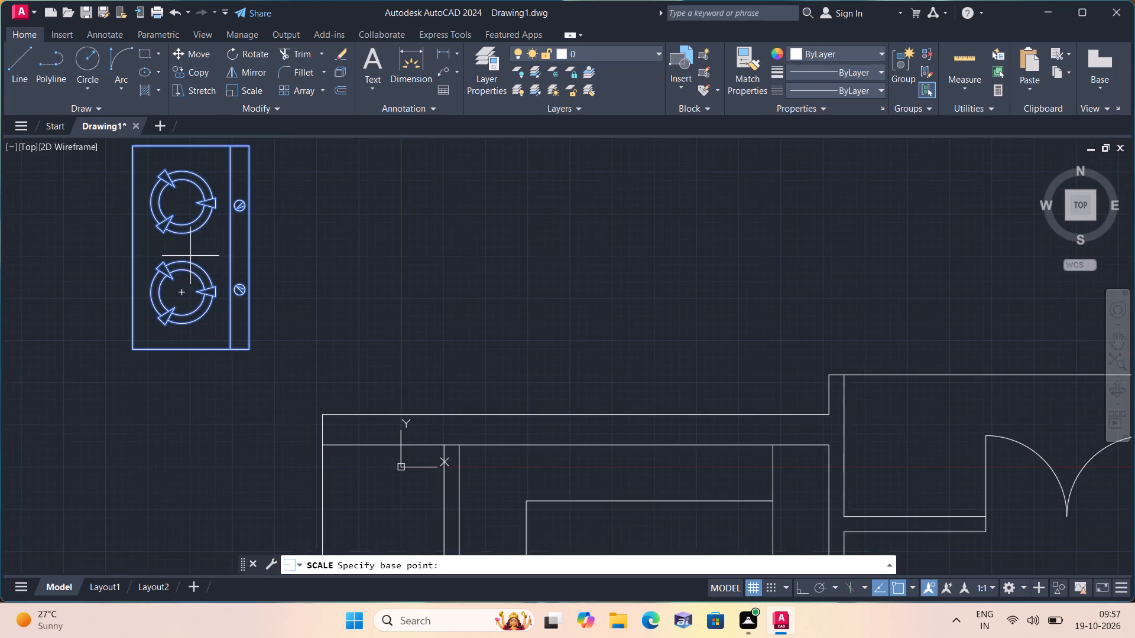
pyautogui.scroll(1, 190, 247)
pyautogui.click(192, 245)
pyautogui.click(194, 250)
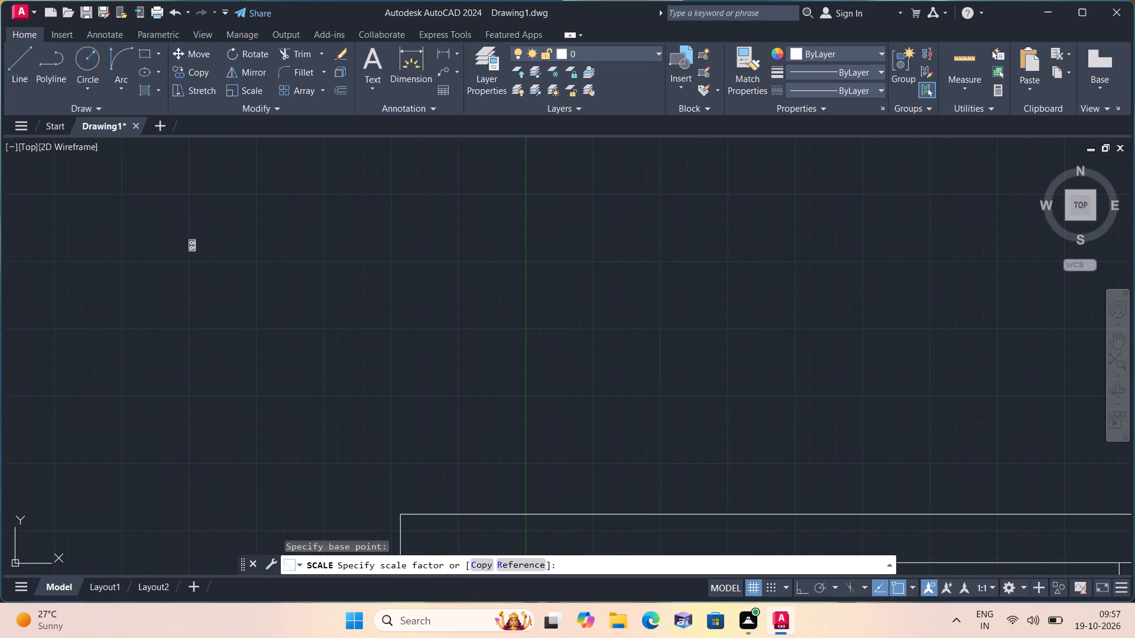
# Move the tiny cooktop onto the left leg of the kitchen counter in the upper-left unit.
pyautogui.moveTo(174, 235); pyautogui.dragTo(188, 242)
pyautogui.click(283, 295)
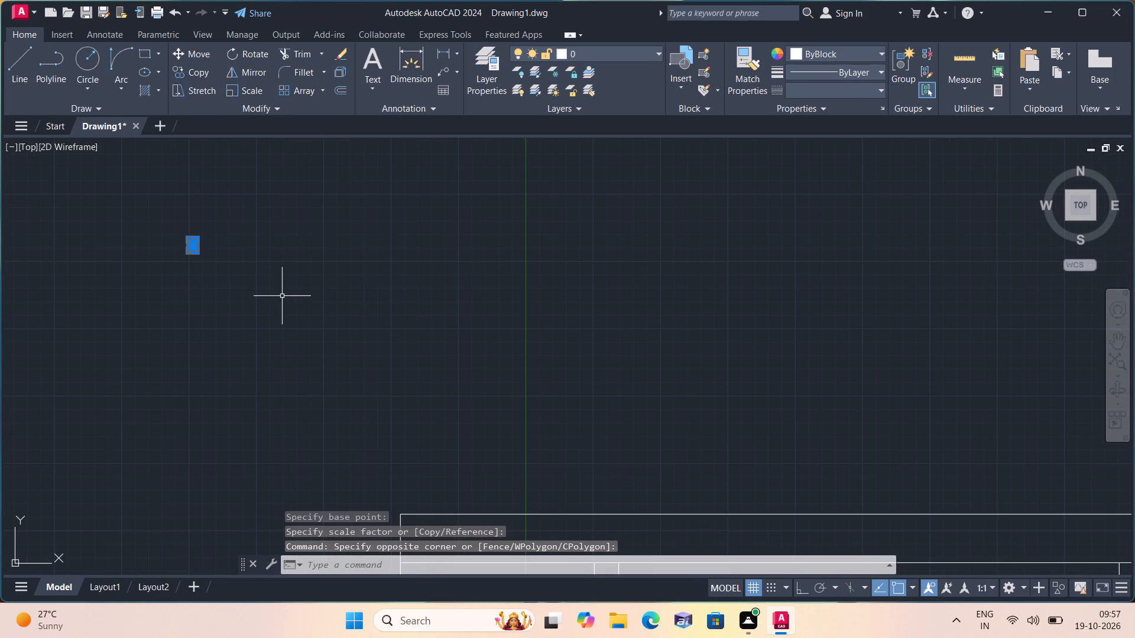
pyautogui.click(199, 61)
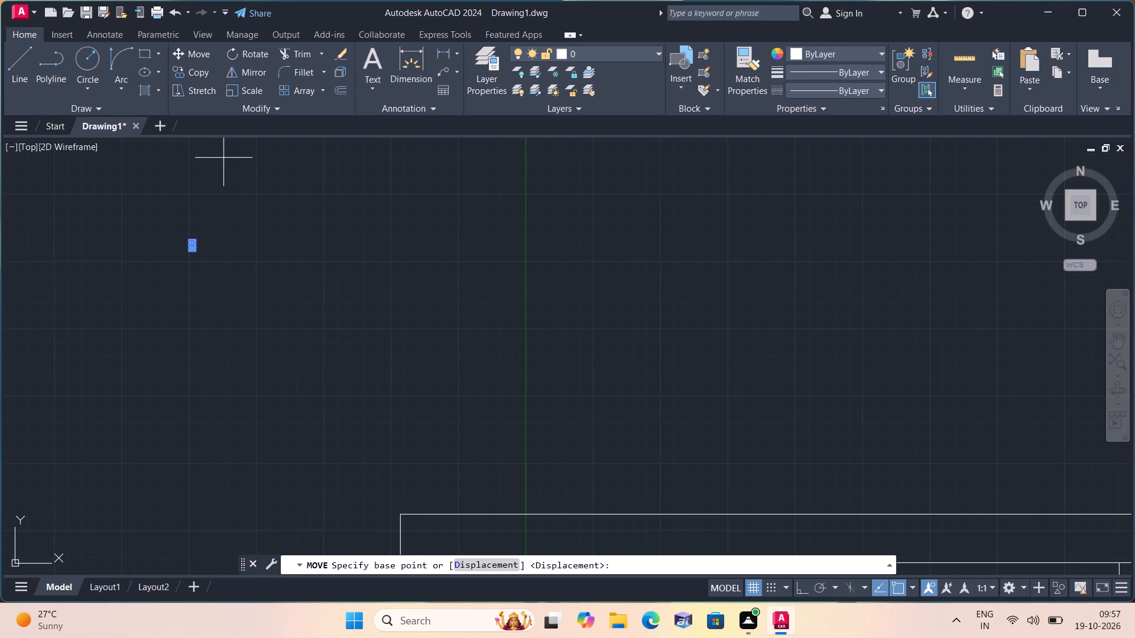
pyautogui.click(188, 237)
pyautogui.scroll(-3, 188, 237)
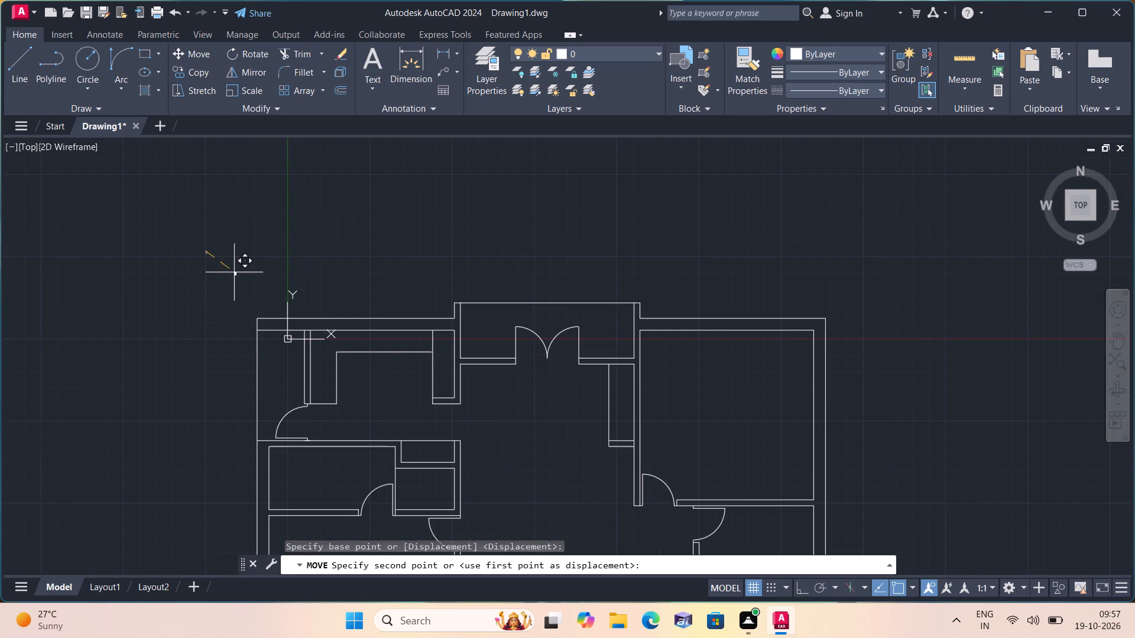
pyautogui.scroll(4, 313, 368)
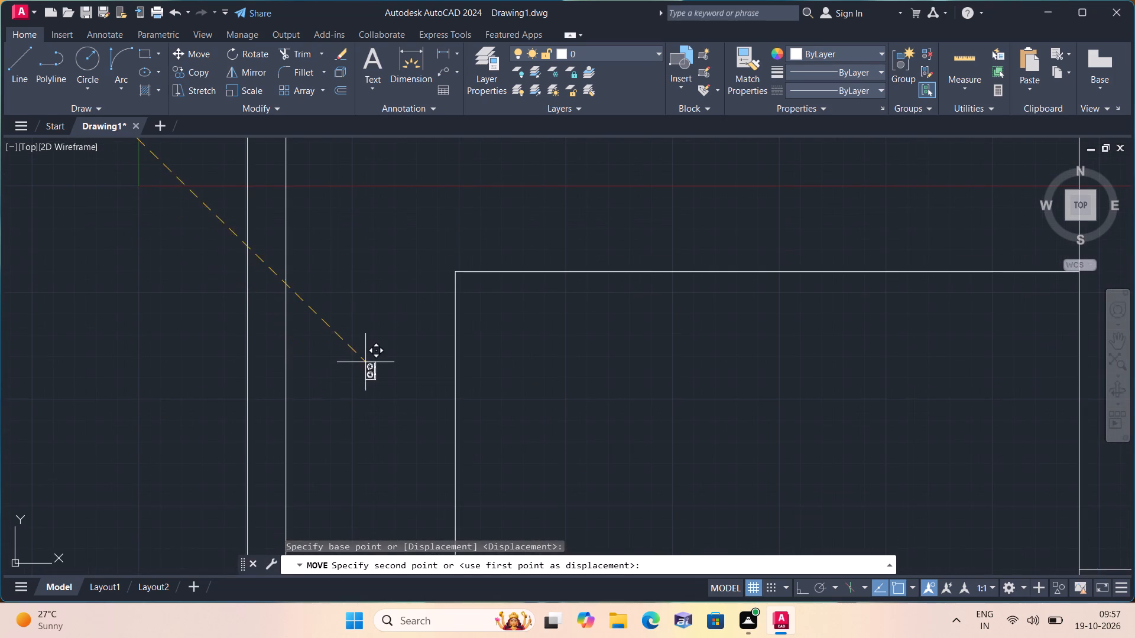
pyautogui.click(345, 366)
# Scale the cooktop on the kitchen counter up freehand so it suits the counter's width.
pyautogui.moveTo(323, 341); pyautogui.dragTo(325, 350)
pyautogui.click(405, 445)
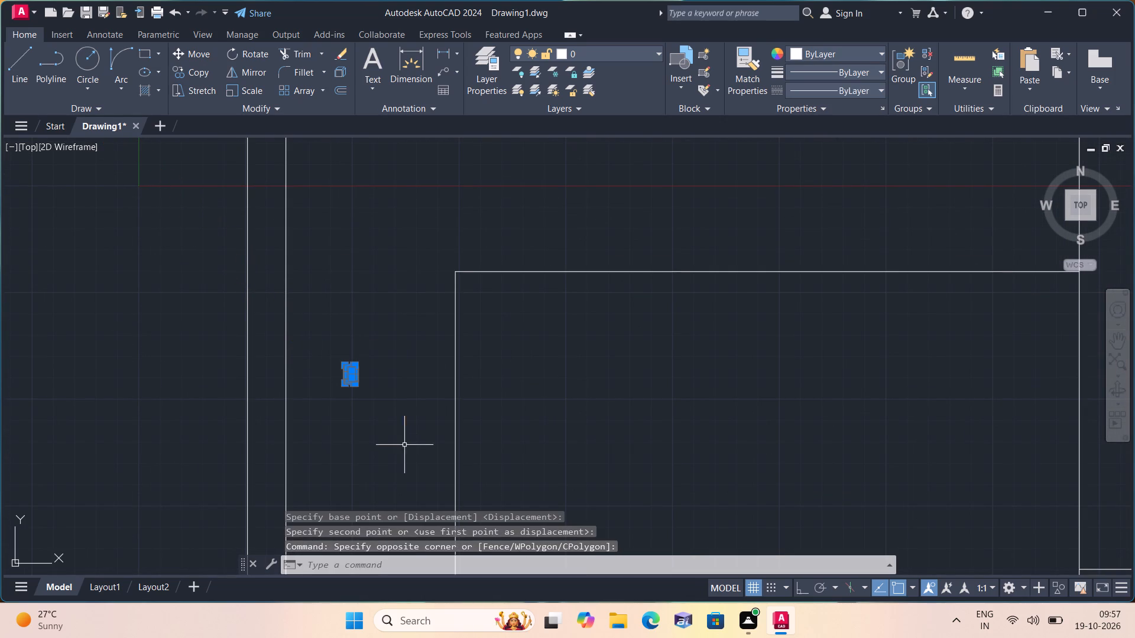
pyautogui.click(235, 88)
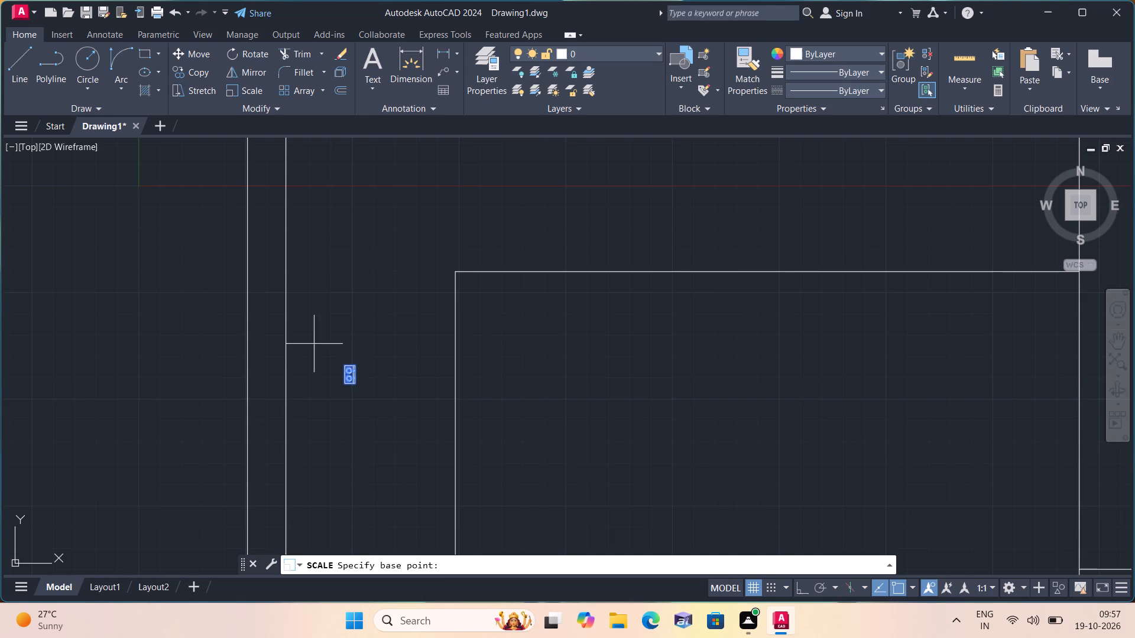
pyautogui.click(352, 375)
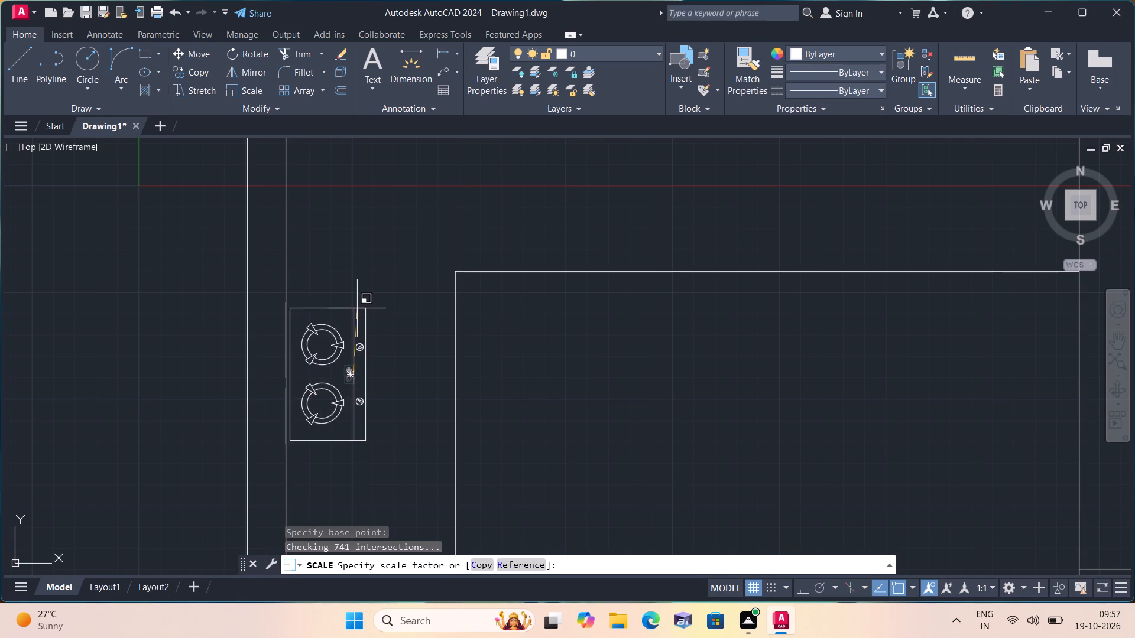
pyautogui.click(361, 317)
# Move the enlarged cooktop away from the wall toward the middle of the counter's left leg.
pyautogui.scroll(2, 368, 447)
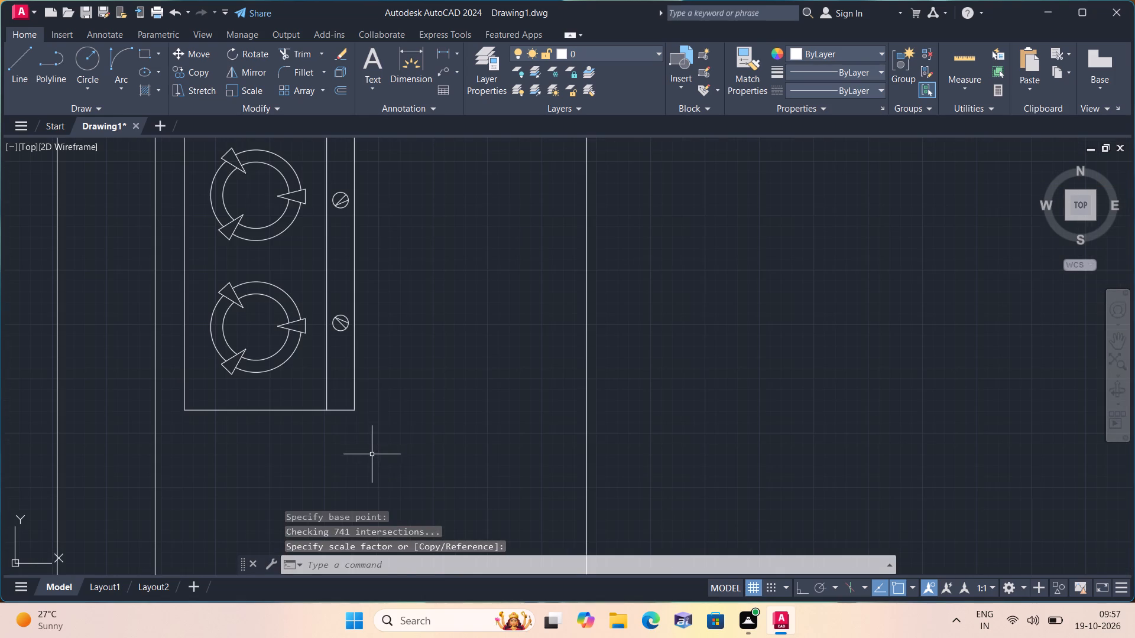
pyautogui.click(413, 450)
pyautogui.scroll(-2, 287, 305)
pyautogui.moveTo(278, 297); pyautogui.dragTo(271, 331, button='middle')
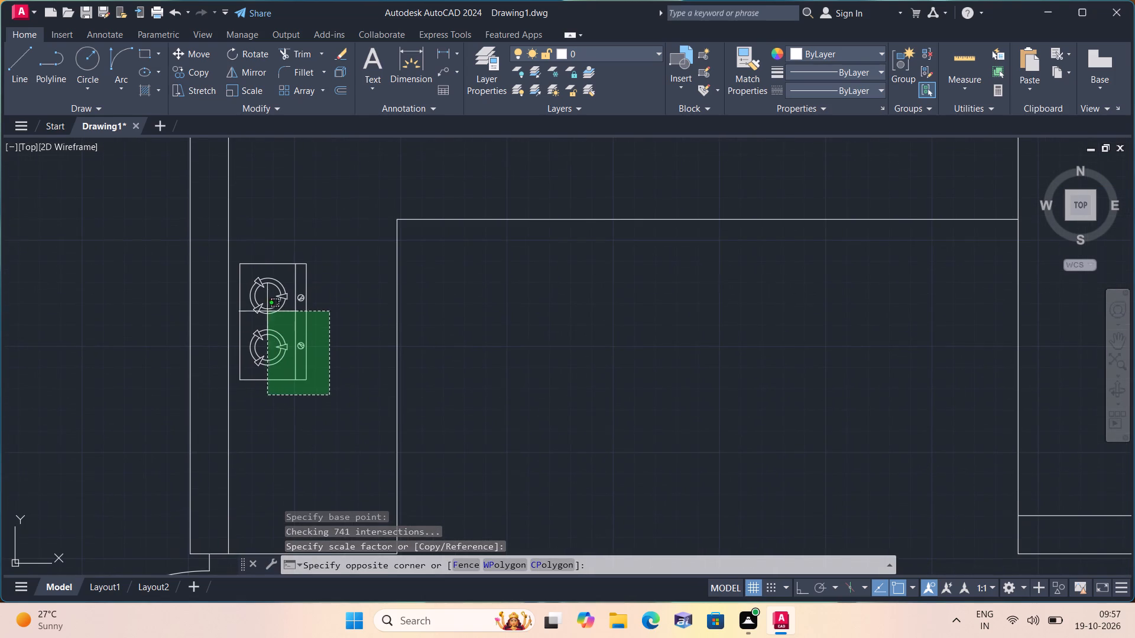
pyautogui.click(236, 245)
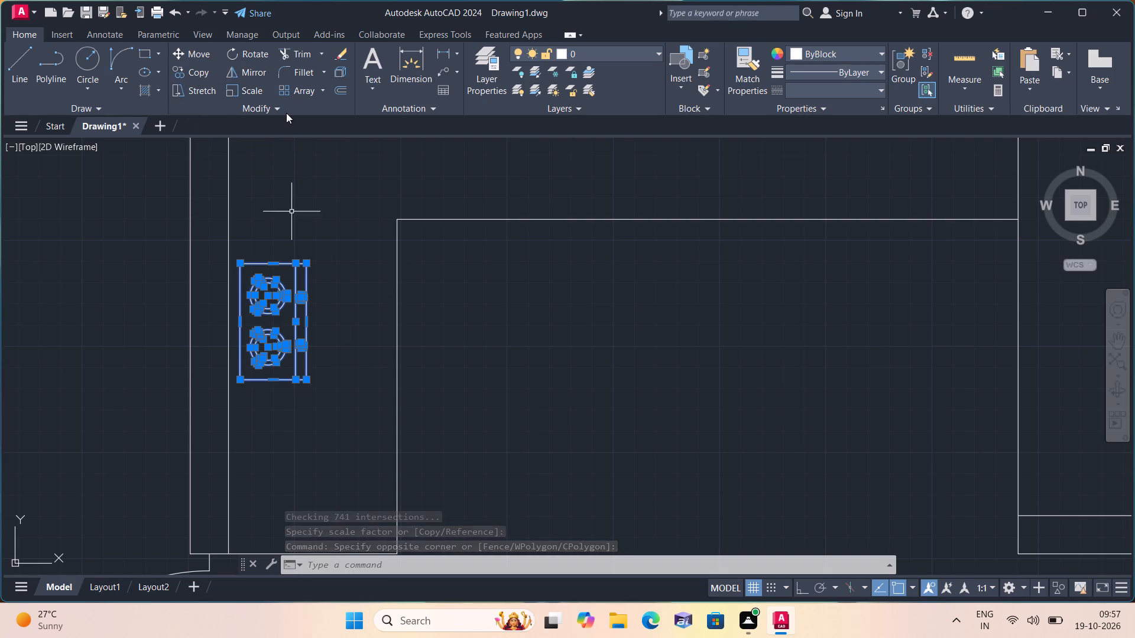
pyautogui.click(193, 49)
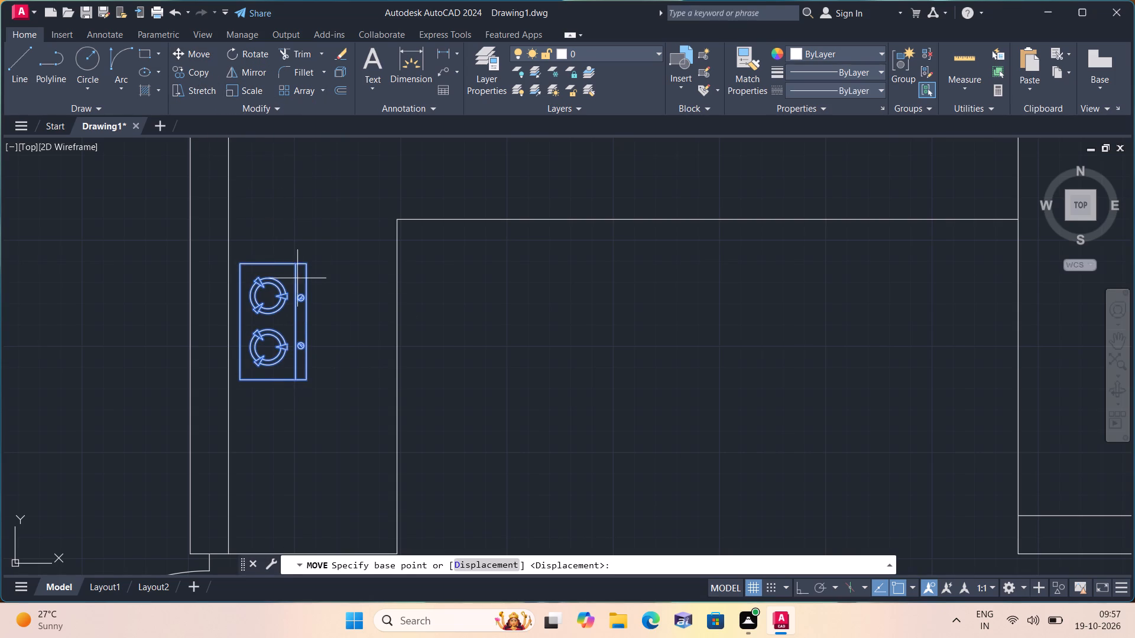
pyautogui.click(283, 307)
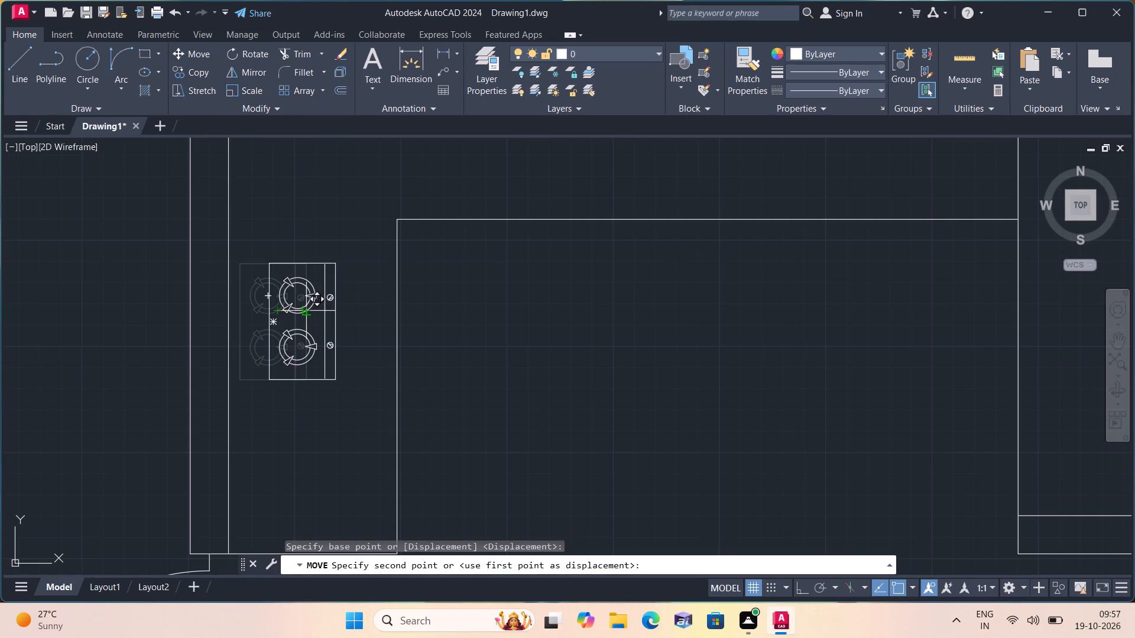
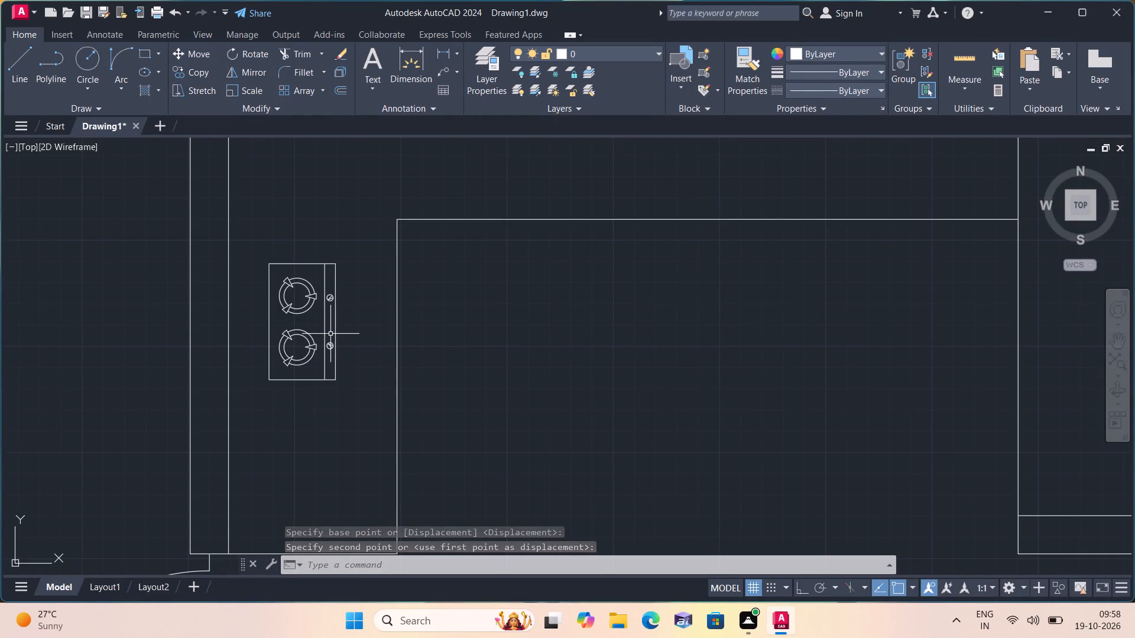
# Scale the cooktop on the upper unit's kitchen counter up freehand about a point near its knob strip.
pyautogui.scroll(1, 330, 334)
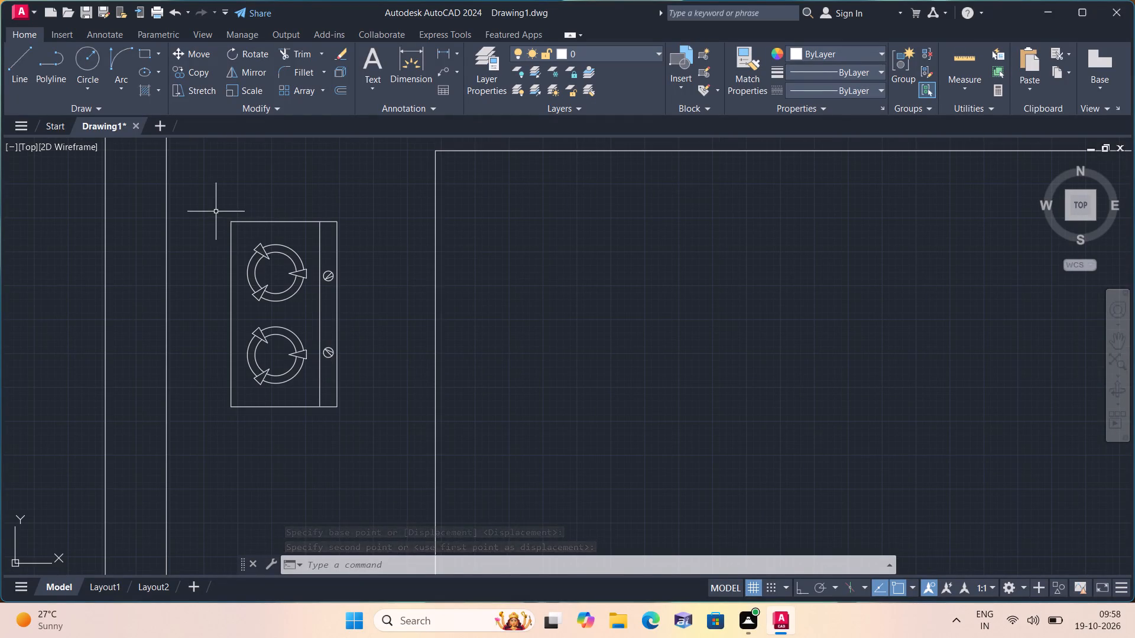
pyautogui.moveTo(209, 203); pyautogui.dragTo(220, 224)
pyautogui.click(356, 457)
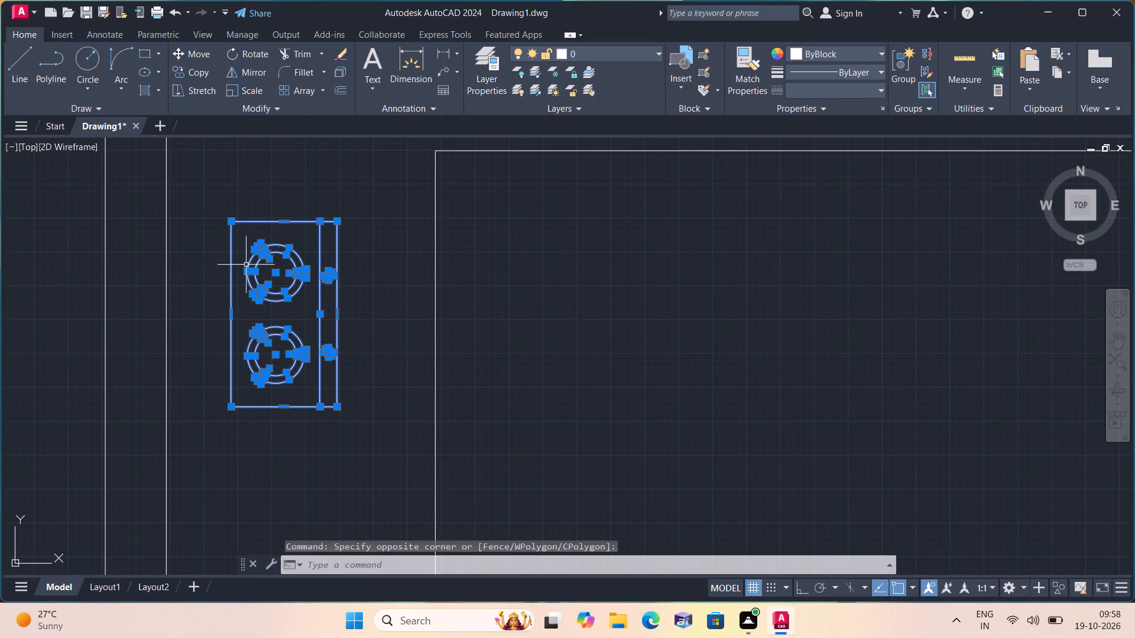
pyautogui.click(247, 89)
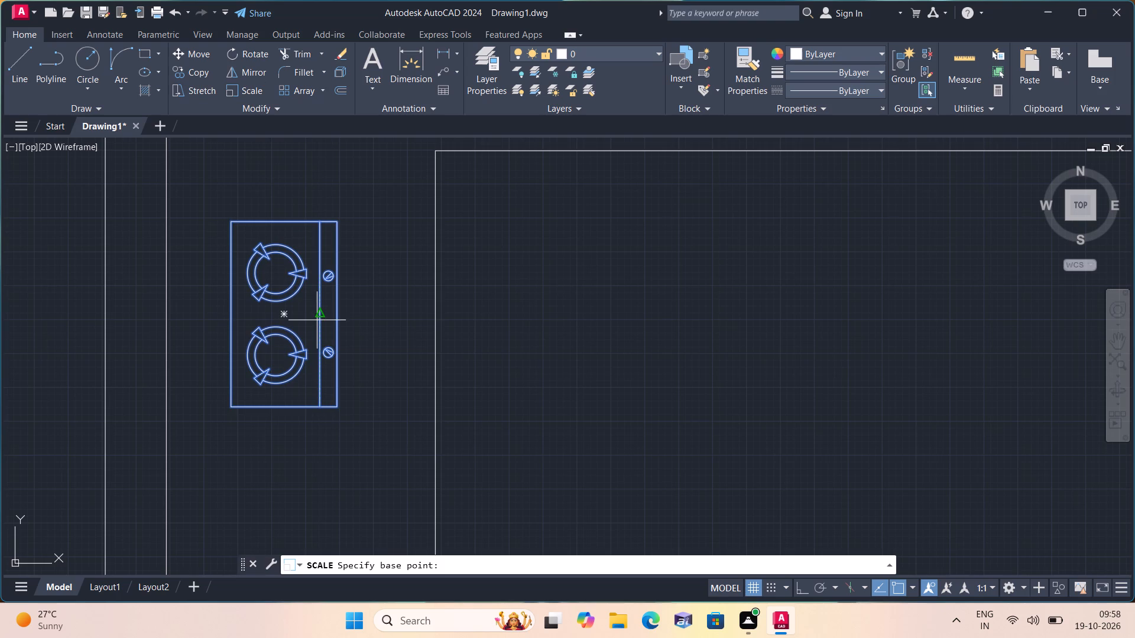
pyautogui.click(317, 327)
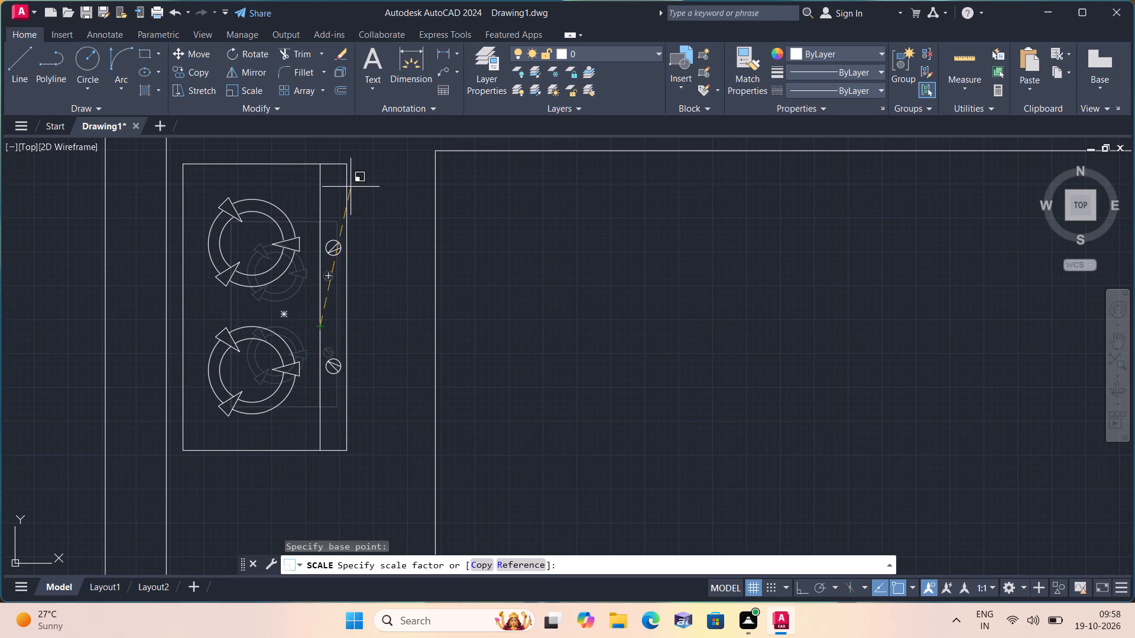
pyautogui.click(351, 187)
# Move the enlarged cooktop away from the wall toward the middle of the counter's left leg.
pyautogui.click(366, 491)
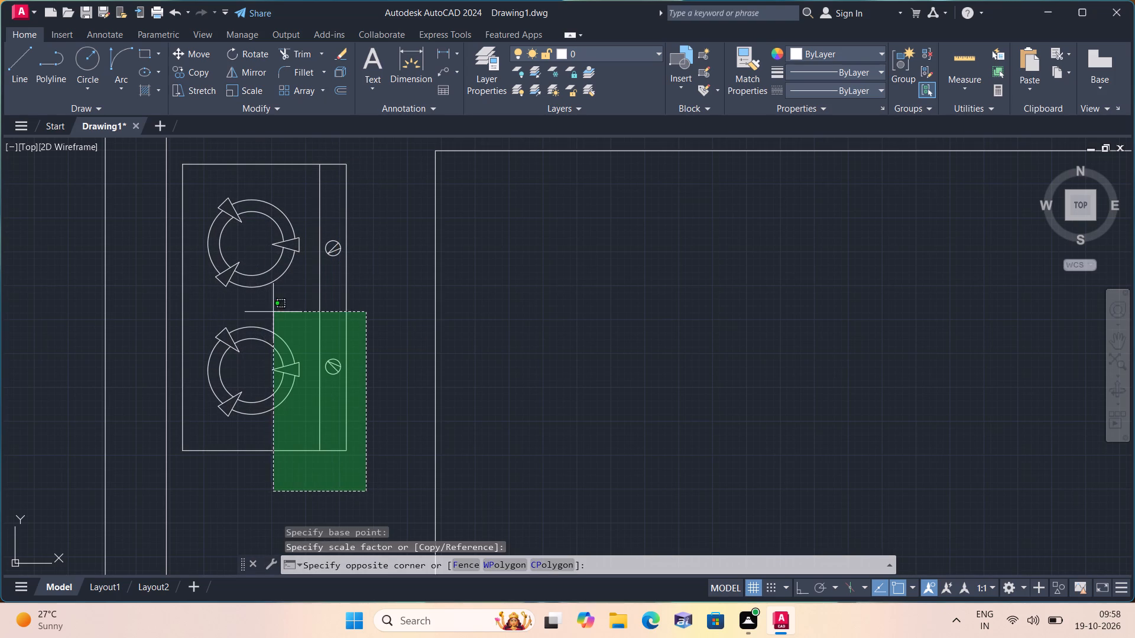
pyautogui.click(179, 151)
pyautogui.click(193, 54)
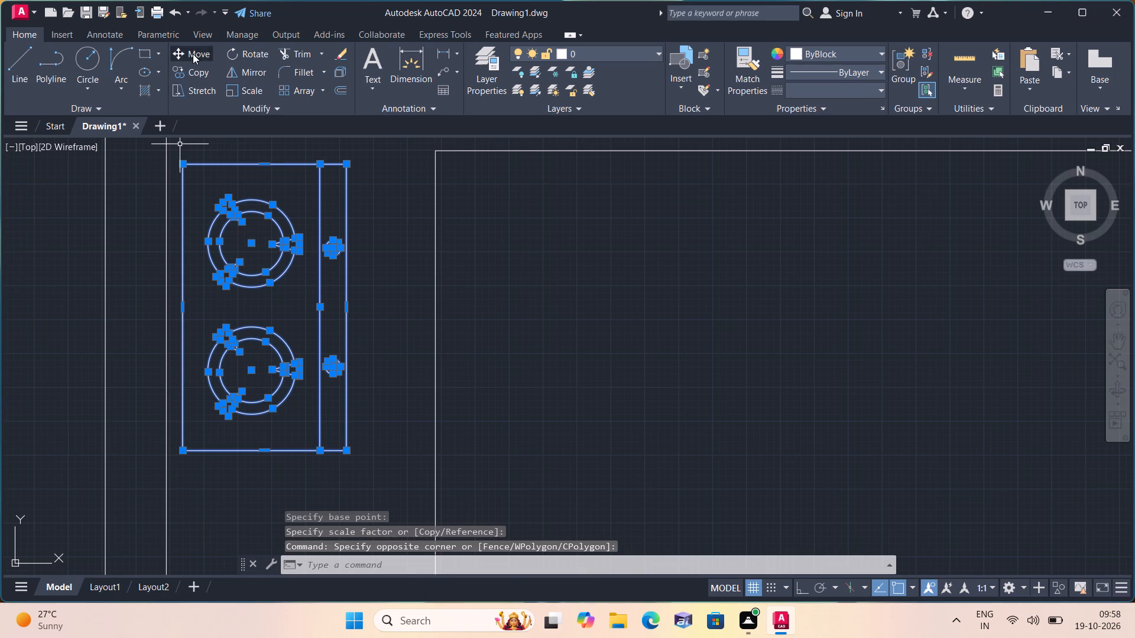
pyautogui.click(277, 275)
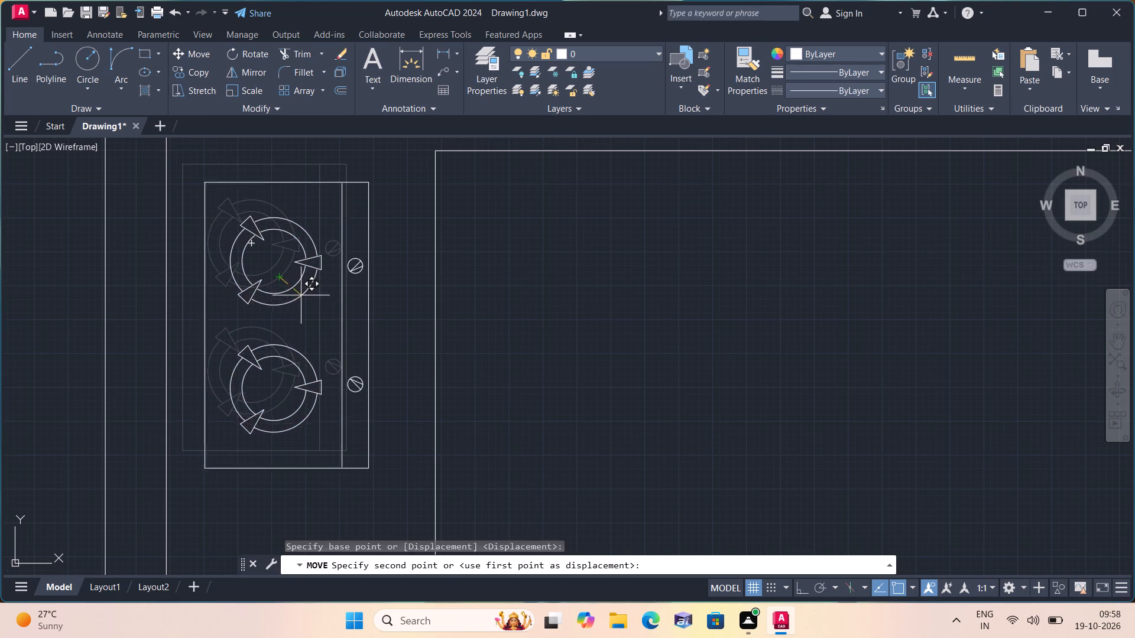
pyautogui.scroll(-1, 303, 307)
pyautogui.moveTo(301, 325); pyautogui.dragTo(280, 291, button='middle')
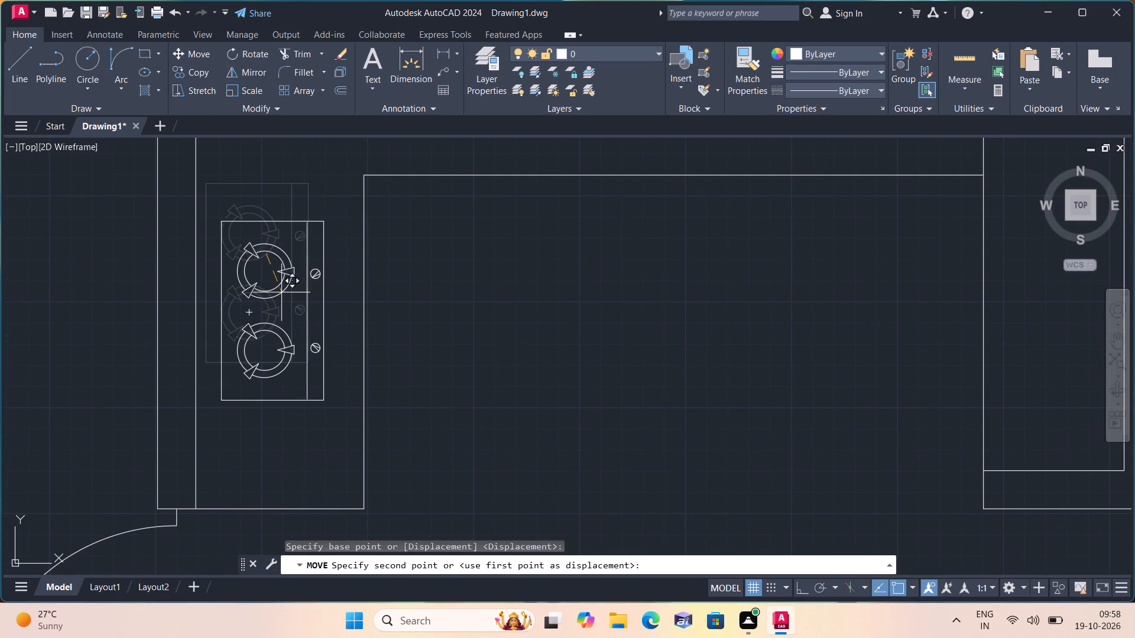
pyautogui.click(288, 290)
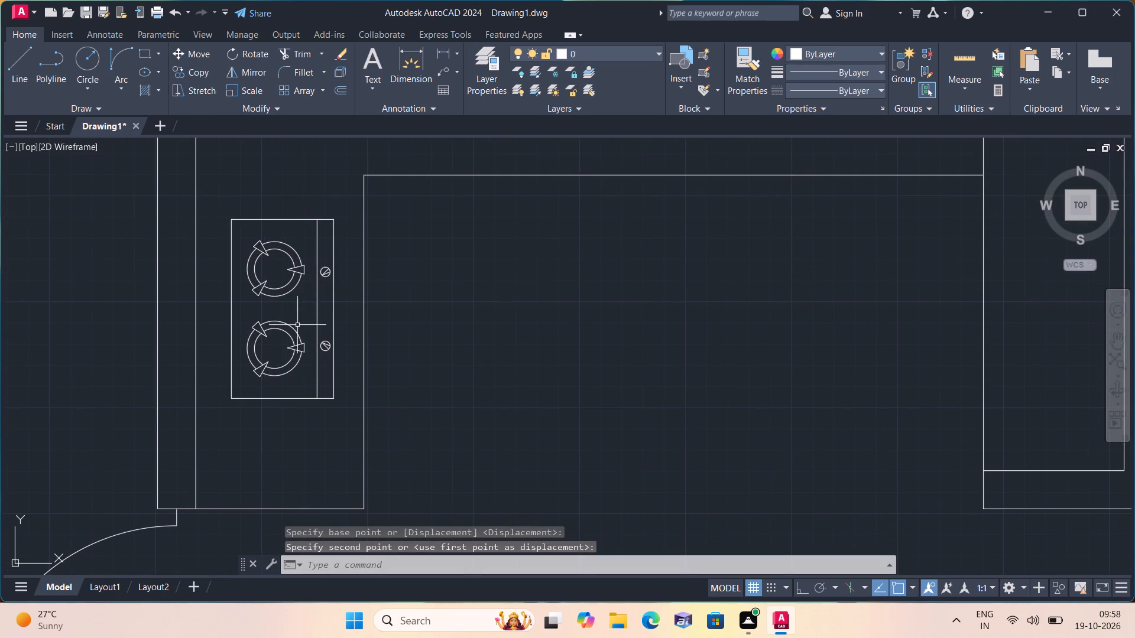
# Scale the cooktop up freehand again about its centre so it nearly fills the counter's width.
pyautogui.click(360, 416)
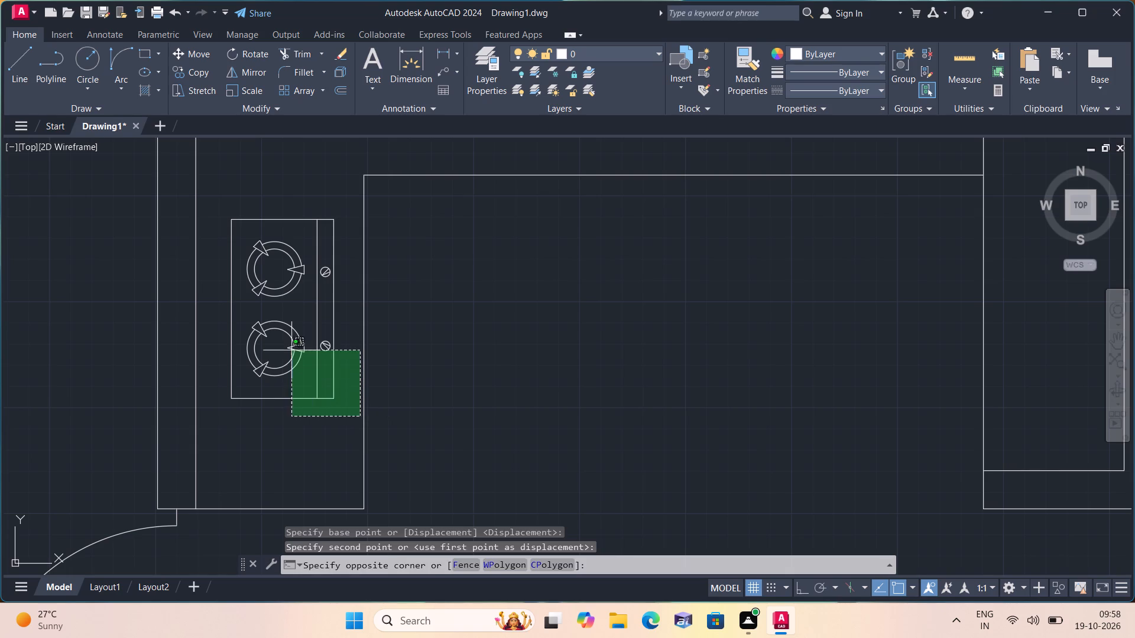
pyautogui.click(220, 201)
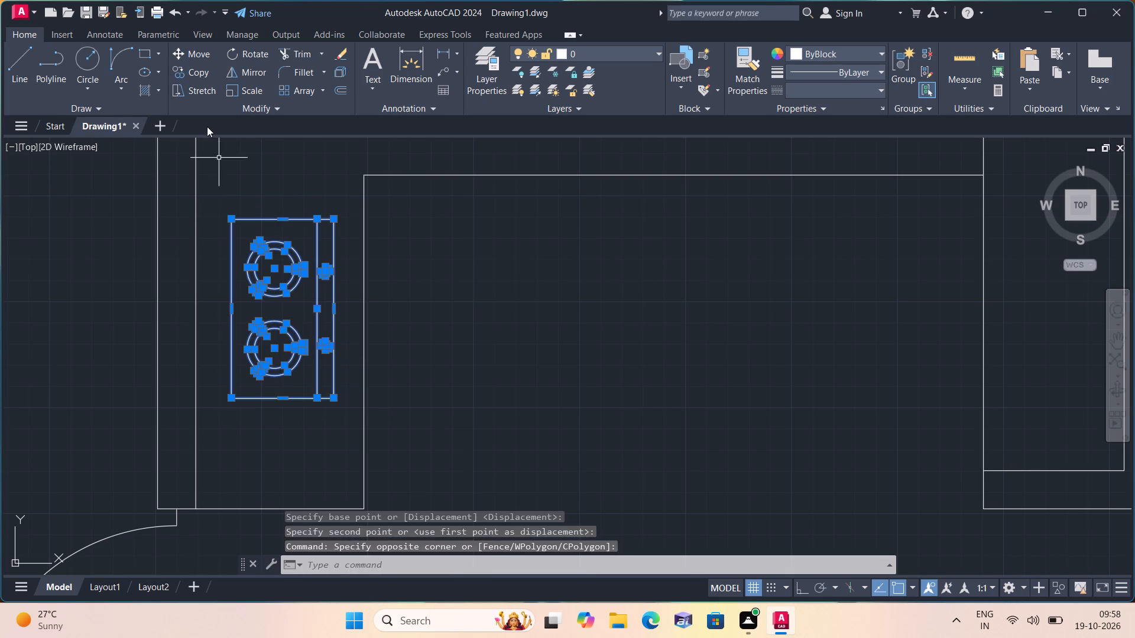
pyautogui.click(251, 92)
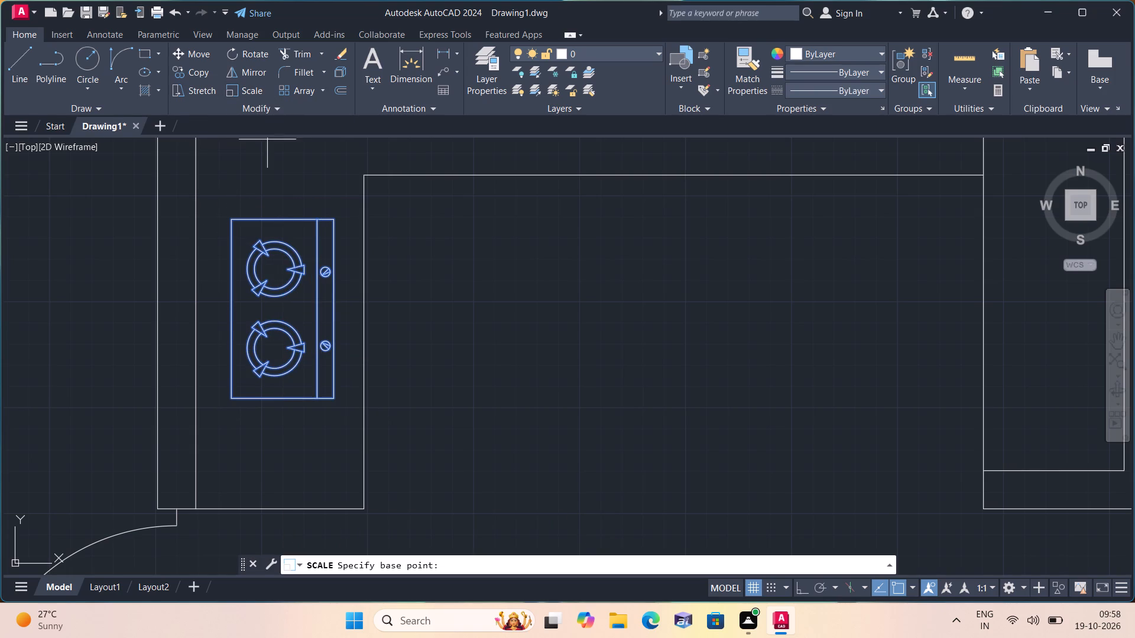
pyautogui.scroll(1, 296, 325)
pyautogui.click(281, 298)
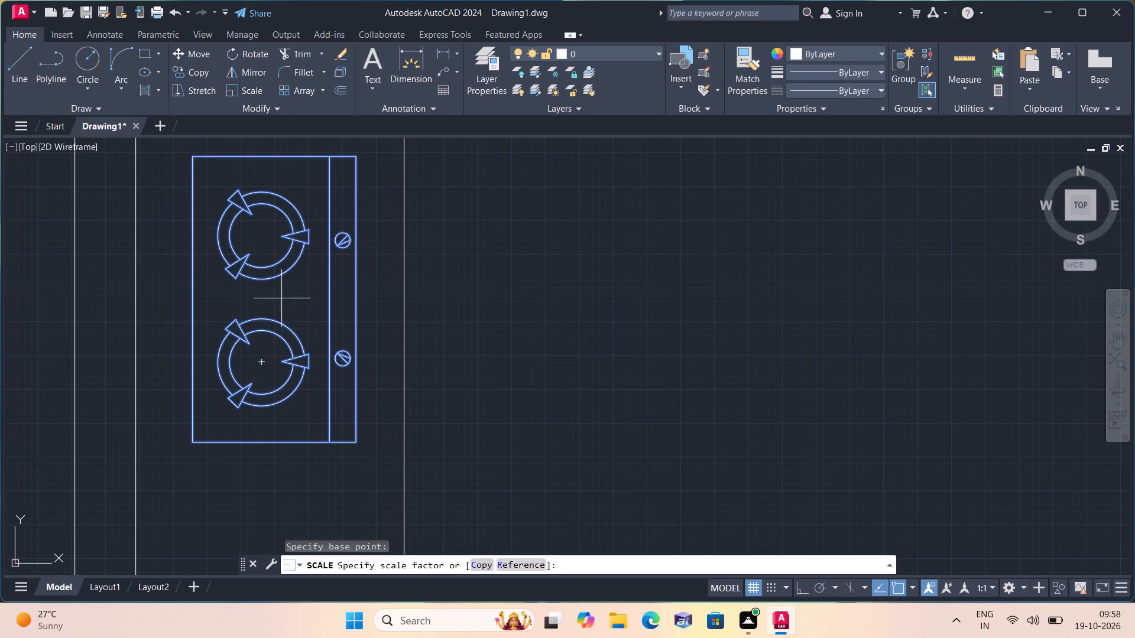
pyautogui.moveTo(284, 237); pyautogui.dragTo(326, 388, button='middle')
pyautogui.scroll(-2, 326, 388)
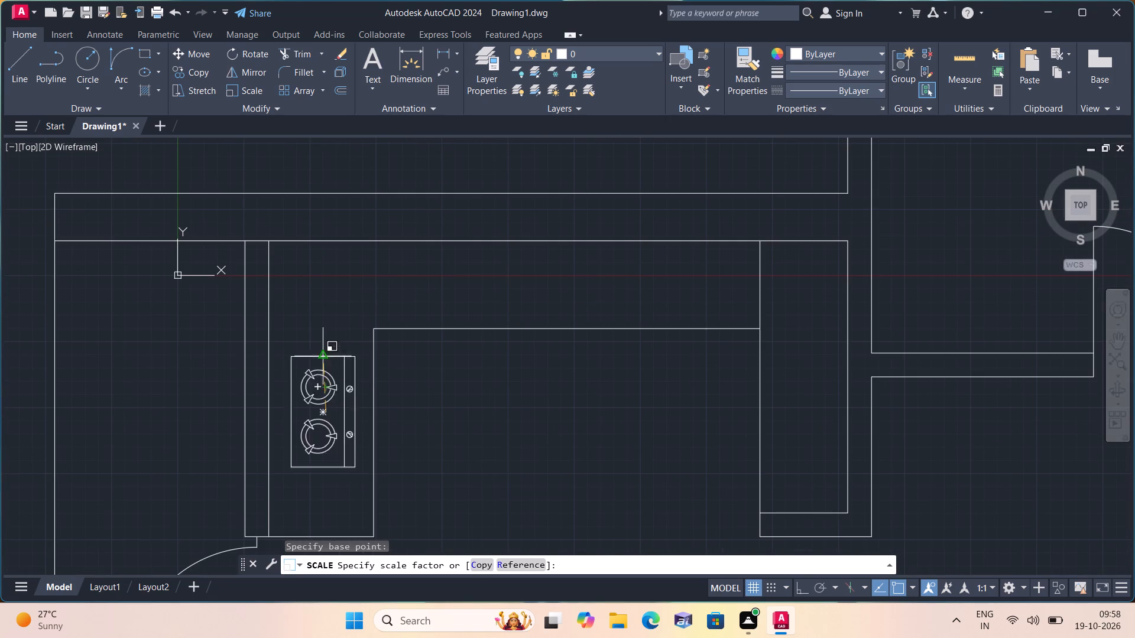
pyautogui.click(319, 328)
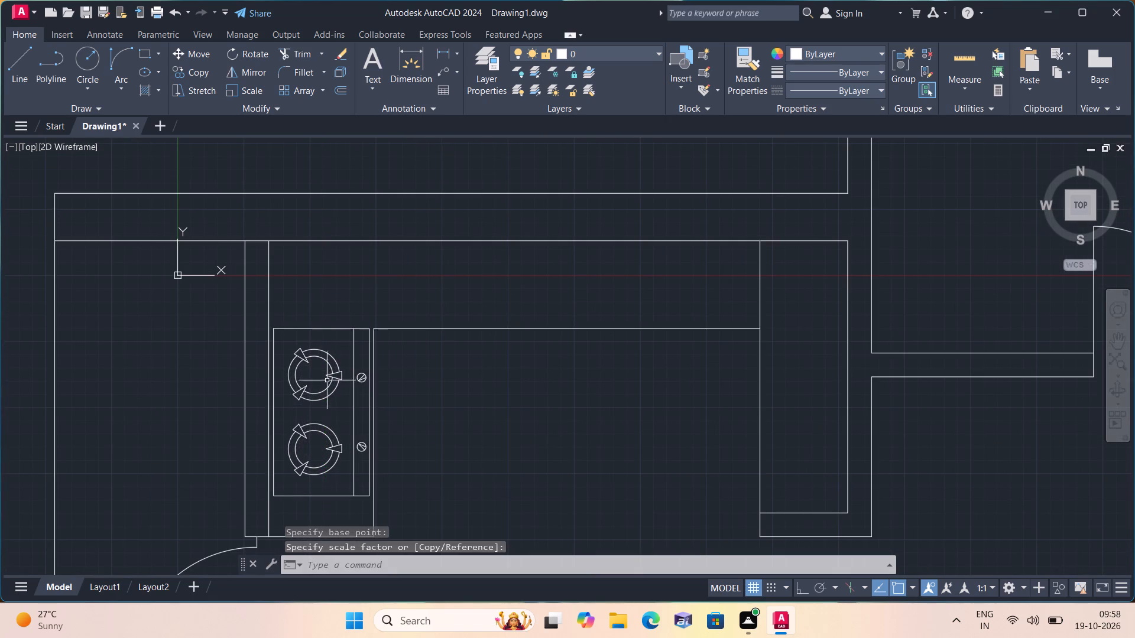
# Copy the whole cooktop into the lower unit's kitchen, on the open floor beside the counter's left leg.
pyautogui.scroll(2, 311, 445)
pyautogui.moveTo(342, 464); pyautogui.dragTo(307, 377, button='middle')
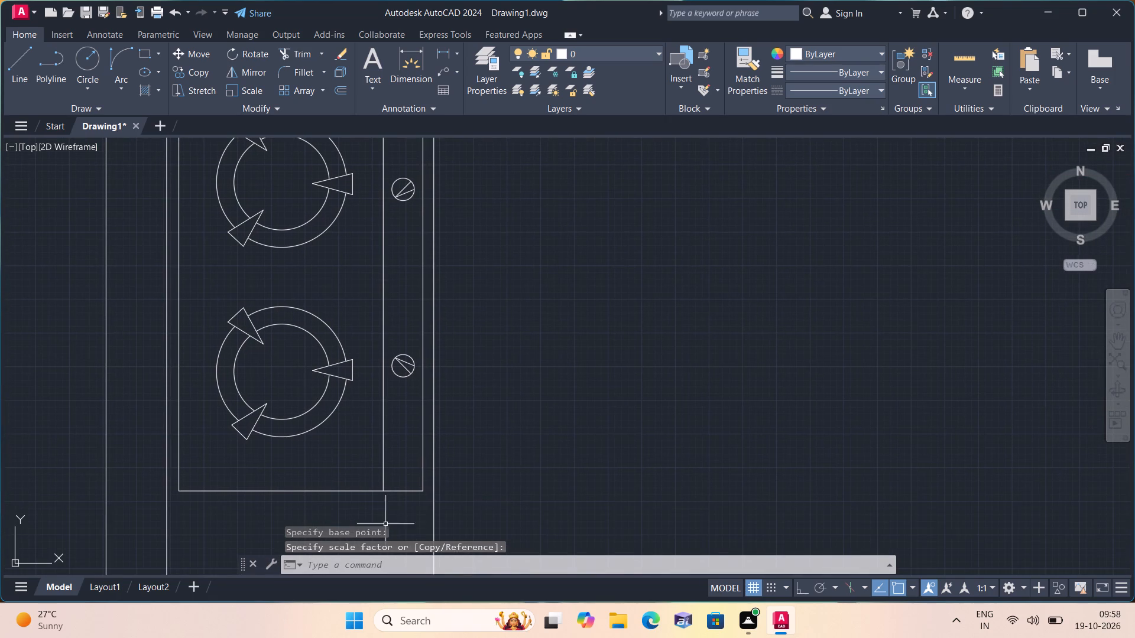
pyautogui.click(414, 511)
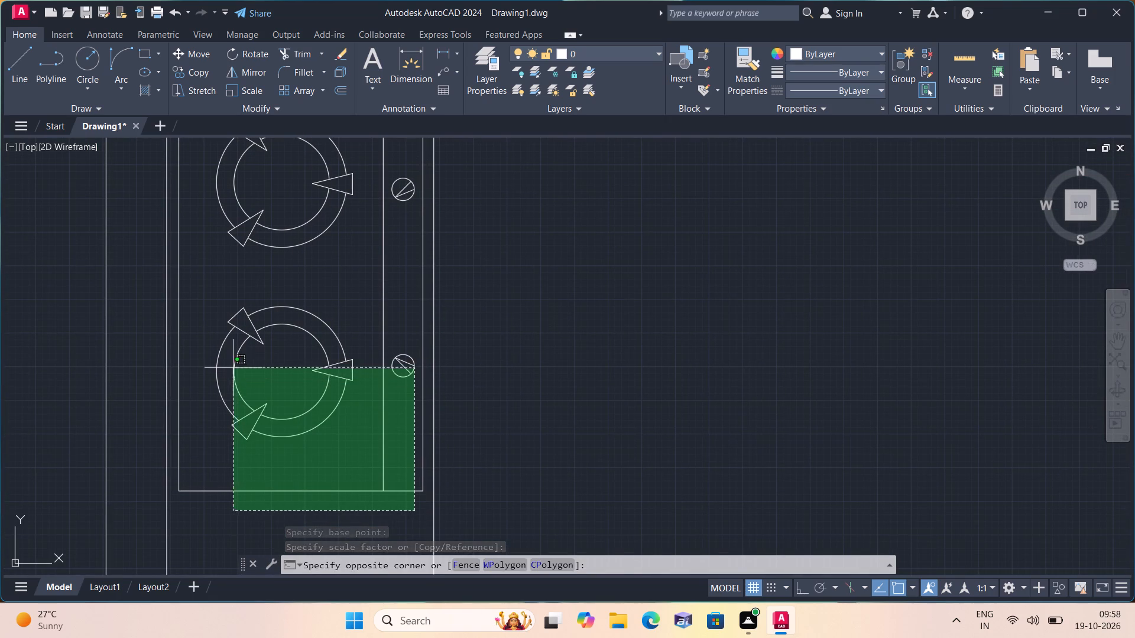
pyautogui.click(180, 261)
pyautogui.moveTo(173, 266); pyautogui.dragTo(145, 380, button='middle')
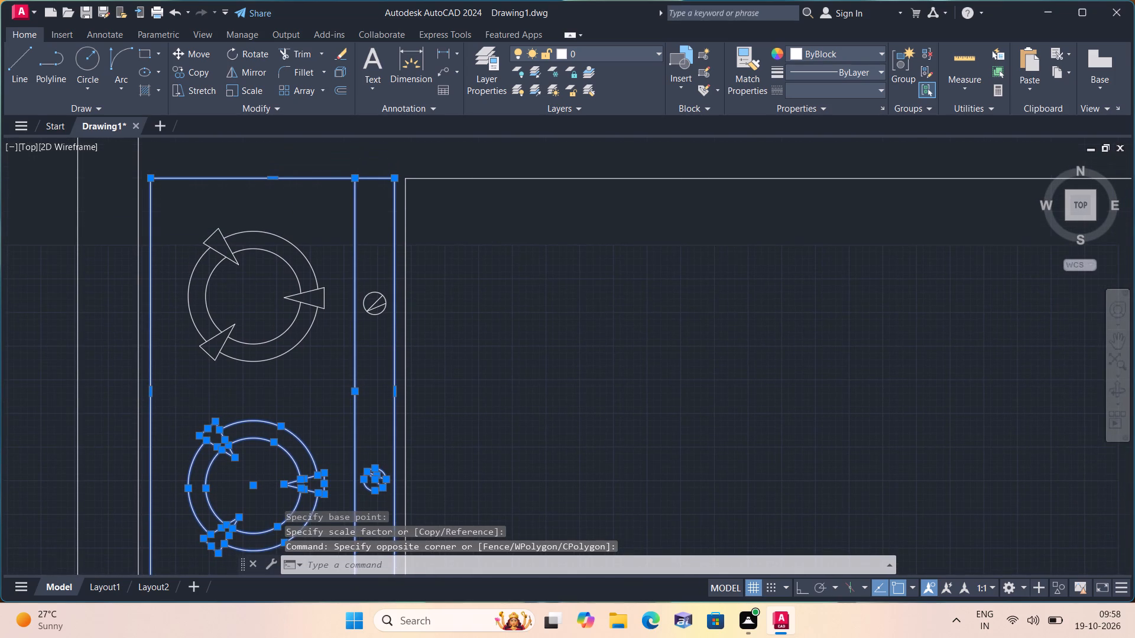
pyautogui.moveTo(382, 364); pyautogui.dragTo(383, 344)
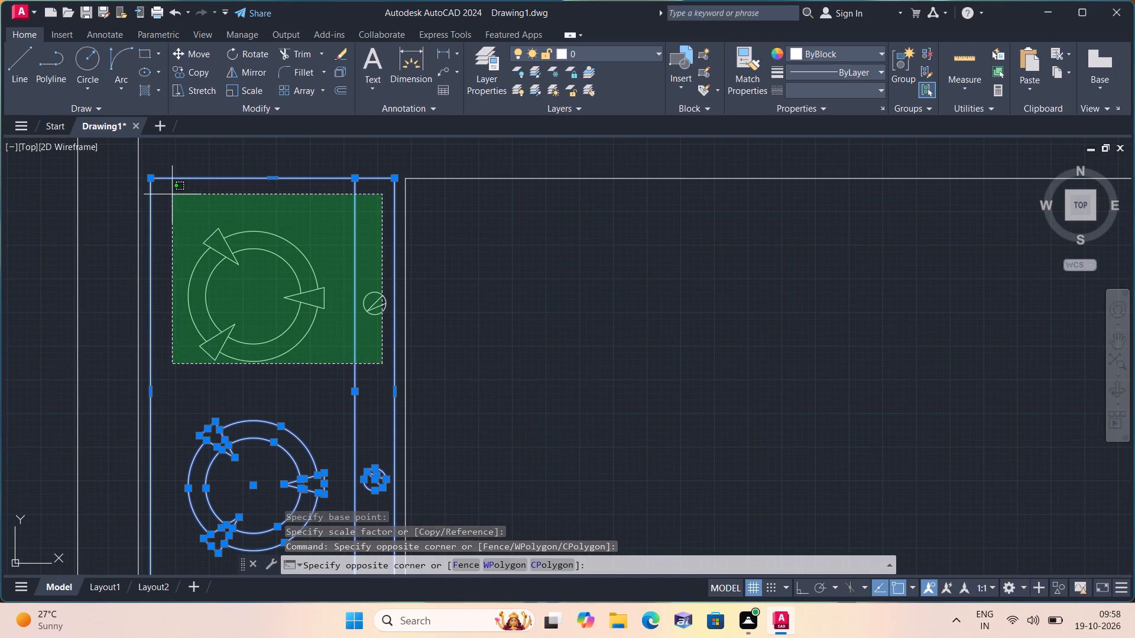
pyautogui.click(170, 193)
pyautogui.click(192, 67)
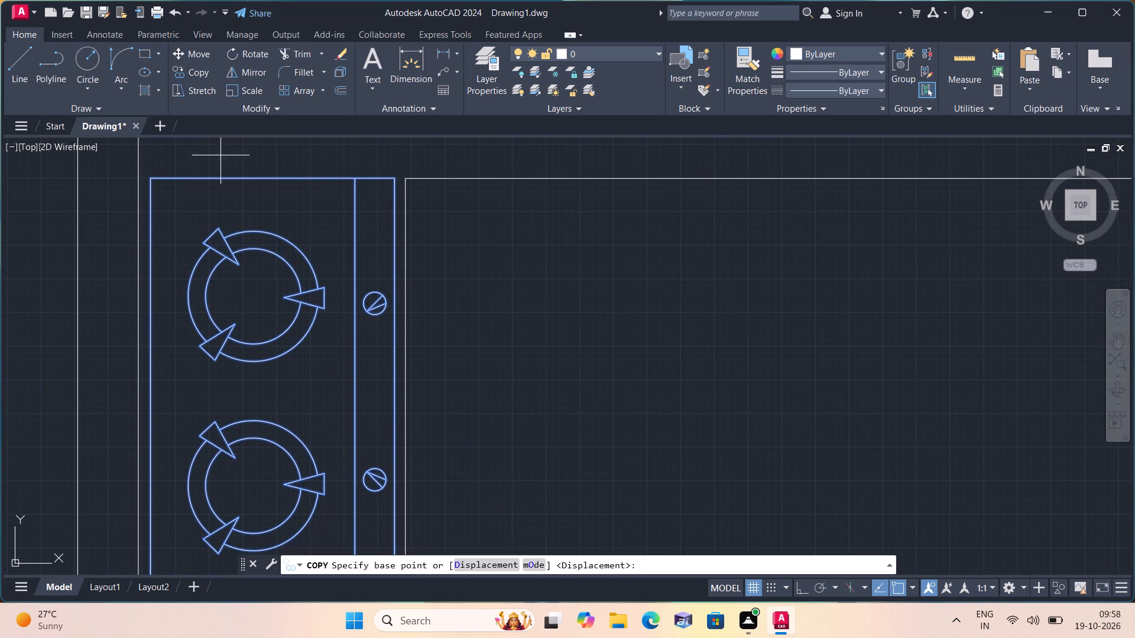
pyautogui.click(275, 308)
pyautogui.scroll(-4, 275, 308)
pyautogui.scroll(-2, 395, 240)
pyautogui.scroll(-1, 456, 338)
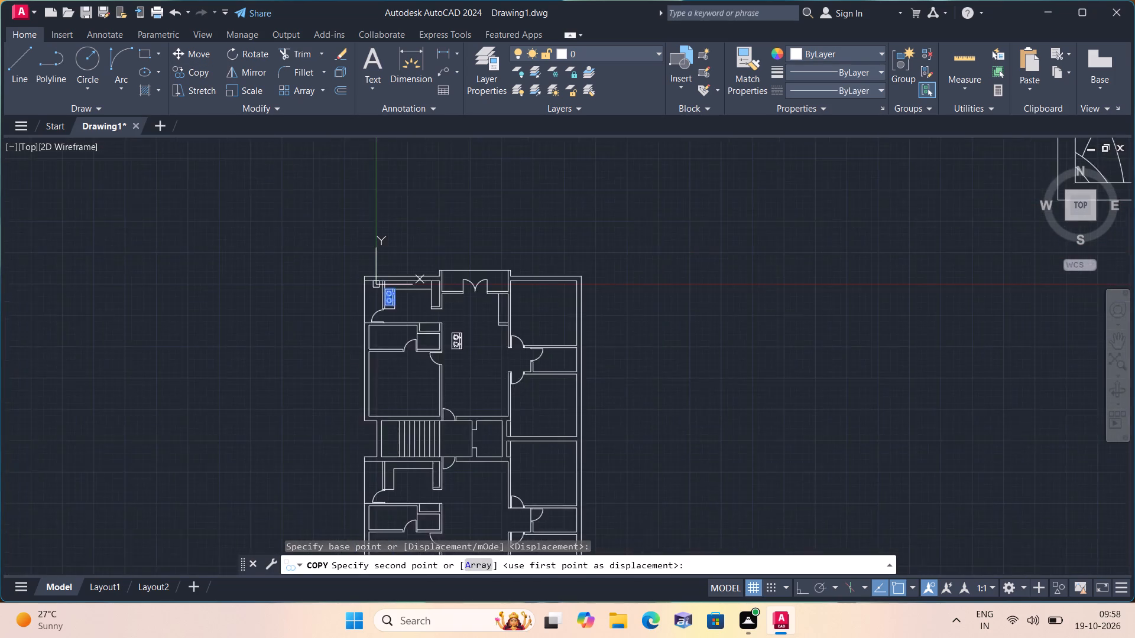
pyautogui.scroll(-1, 456, 338)
pyautogui.moveTo(456, 338); pyautogui.dragTo(410, 263, button='middle')
pyautogui.scroll(3, 378, 393)
pyautogui.scroll(3, 341, 249)
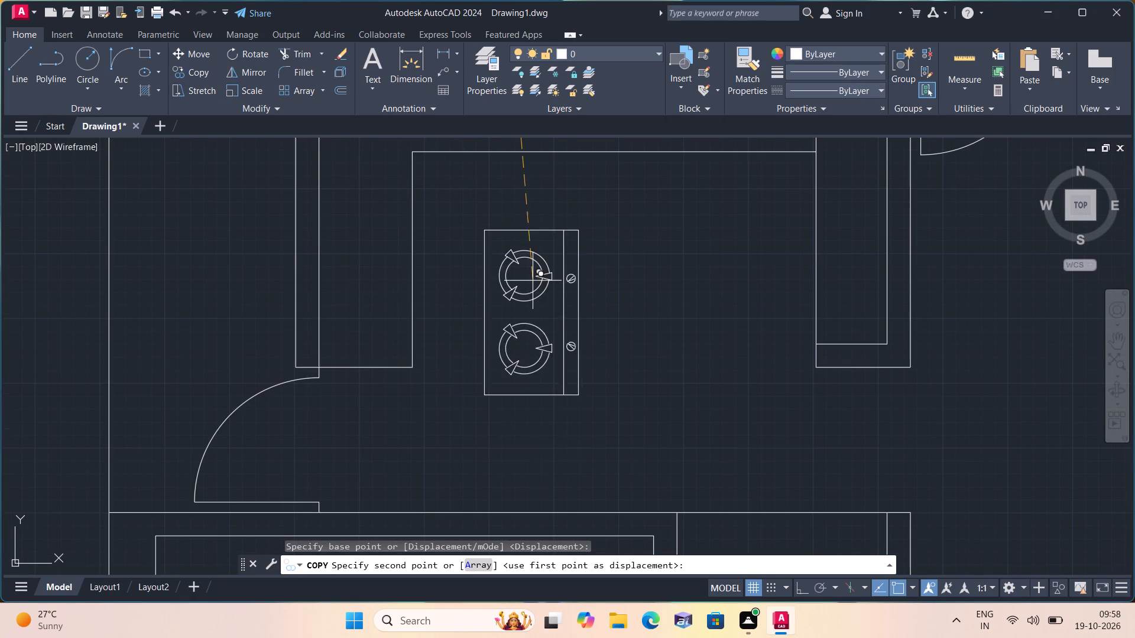
pyautogui.click(533, 281)
pyautogui.press('Escape')
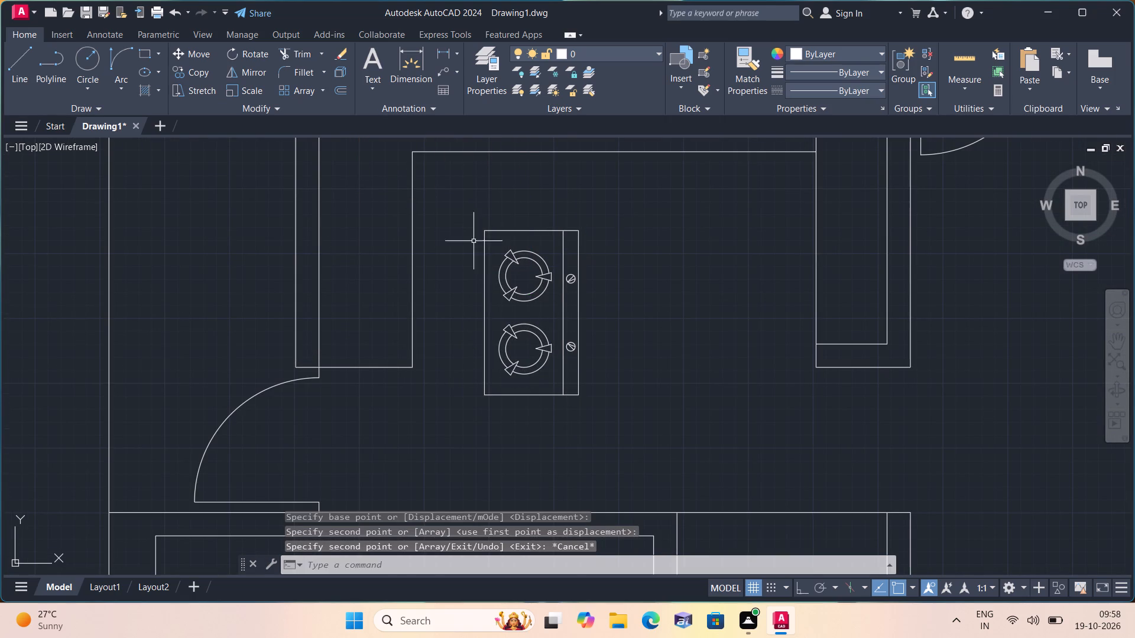
# Scale the copied cooktop in the lower kitchen down freehand to about half size around its centre.
pyautogui.moveTo(452, 203); pyautogui.dragTo(456, 209)
pyautogui.click(624, 447)
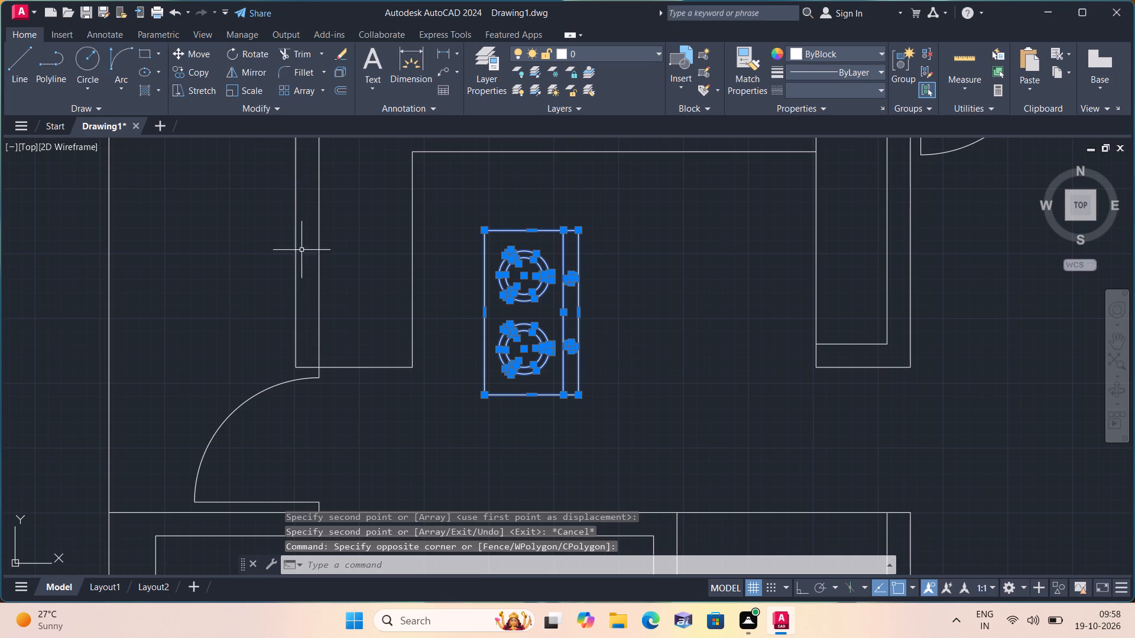
pyautogui.click(258, 88)
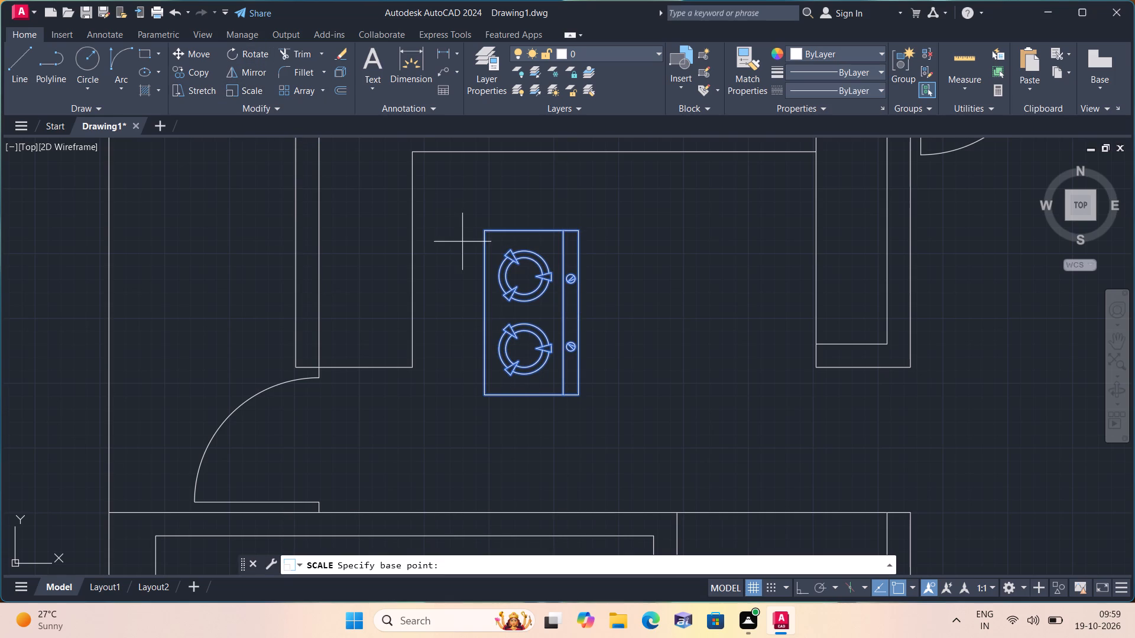
pyautogui.click(521, 312)
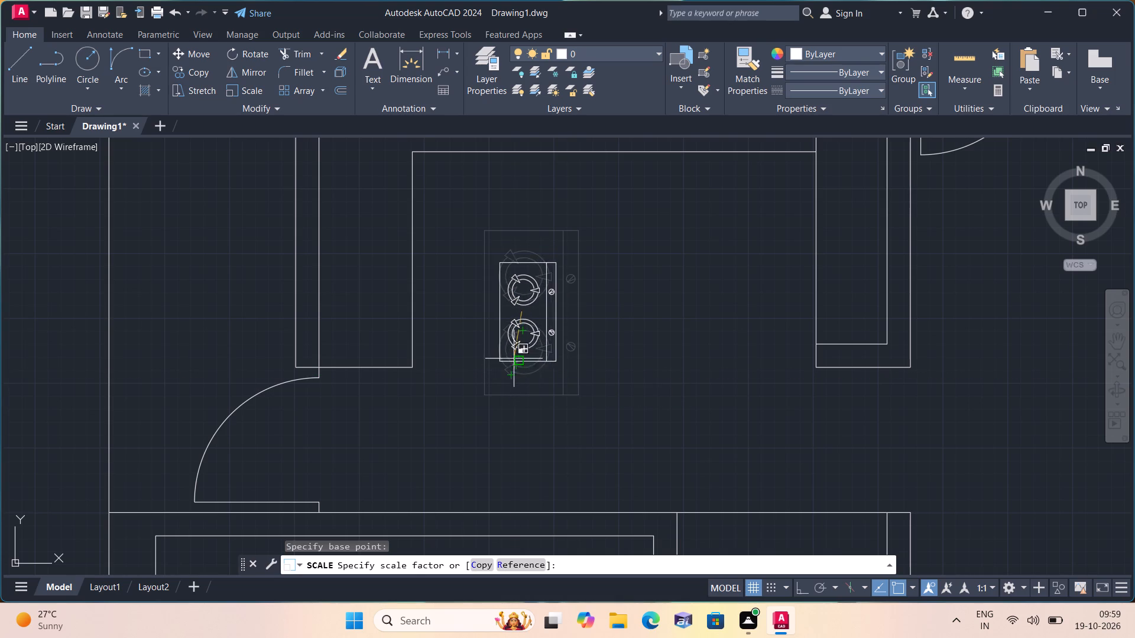
pyautogui.click(516, 349)
# Move the reduced cooktop copy onto the left leg of the lower unit's kitchen counter.
pyautogui.click(585, 384)
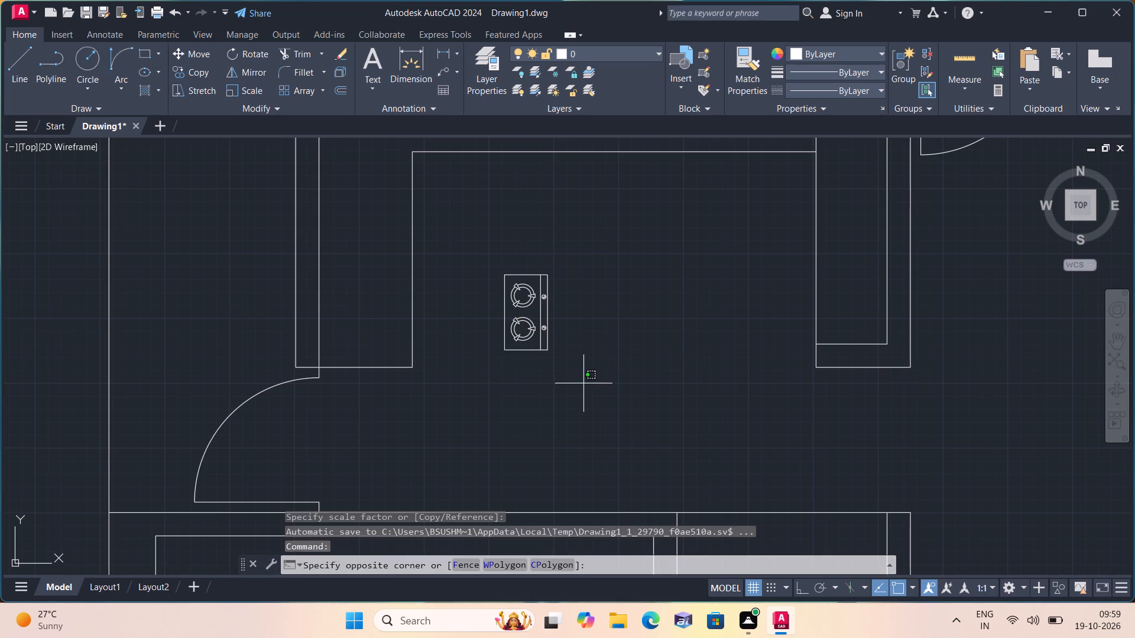
pyautogui.click(486, 239)
pyautogui.click(185, 51)
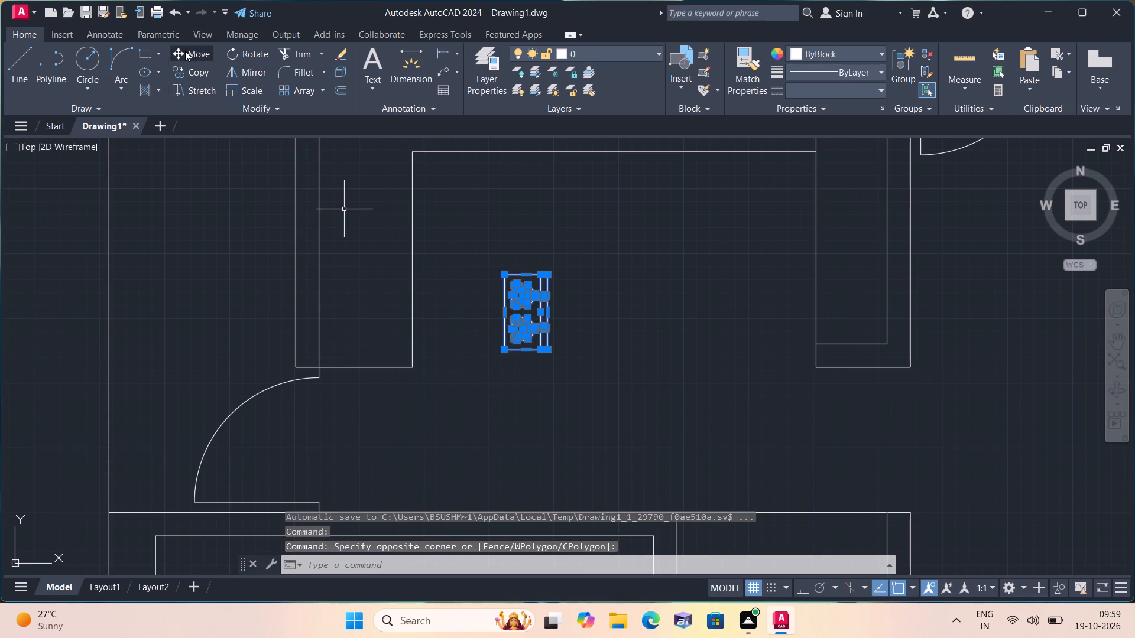
pyautogui.click(530, 318)
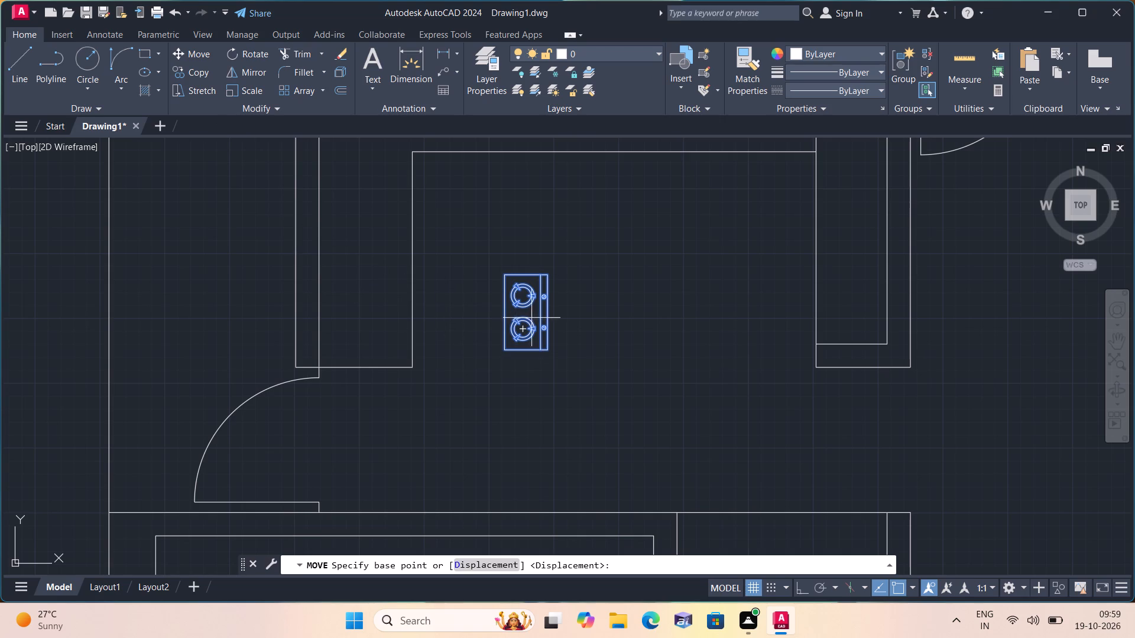
pyautogui.scroll(-1, 382, 261)
pyautogui.click(371, 250)
# Scale the lower unit's cooktop up freehand about its centre so it nearly fills the counter's width.
pyautogui.scroll(2, 371, 250)
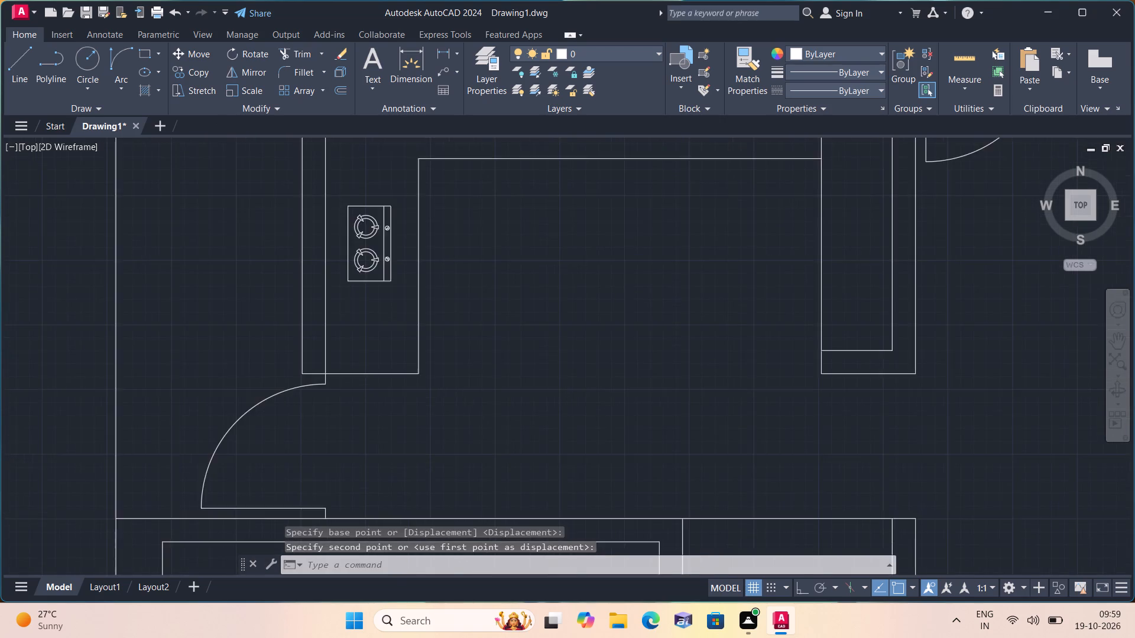
pyautogui.scroll(1, 371, 250)
pyautogui.moveTo(368, 226); pyautogui.dragTo(365, 342, button='middle')
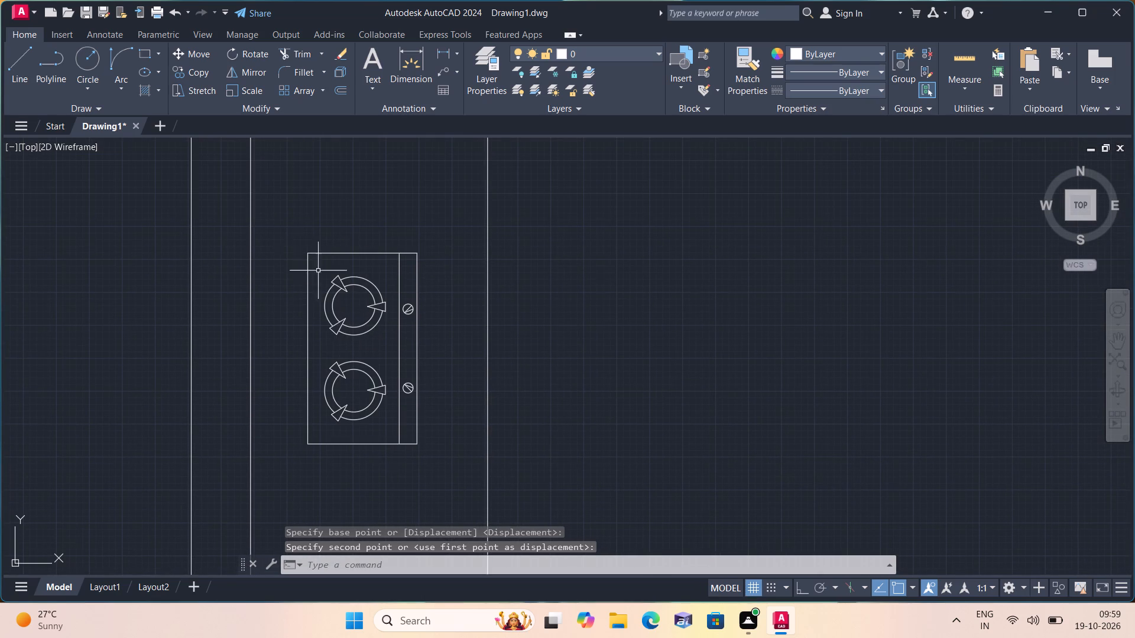
pyautogui.moveTo(287, 235); pyautogui.dragTo(303, 256)
pyautogui.click(436, 463)
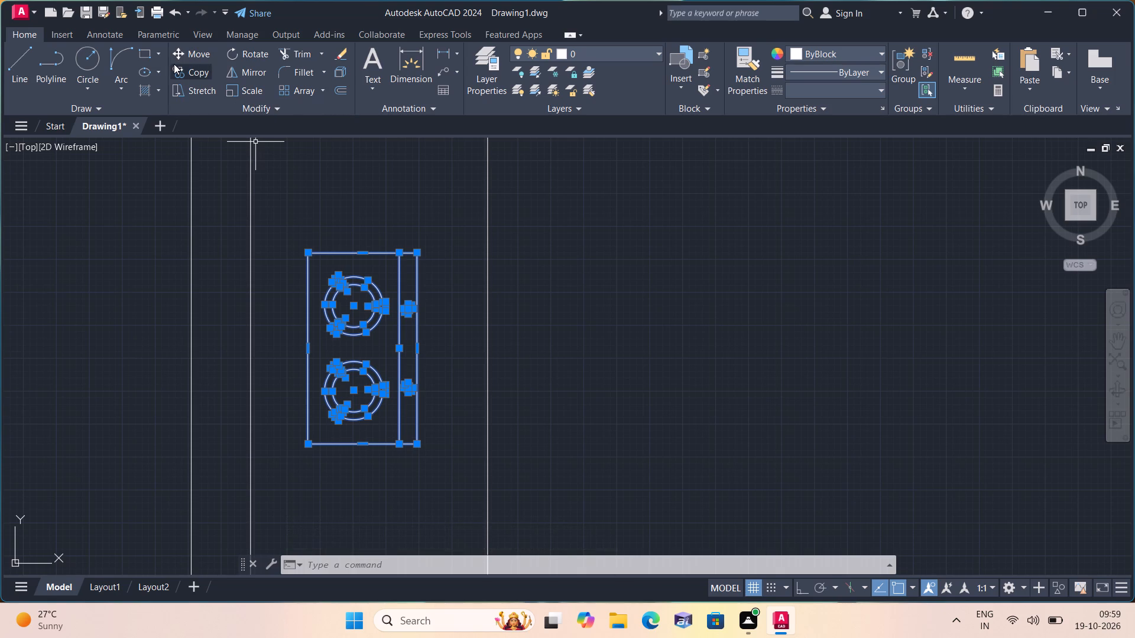
pyautogui.click(254, 90)
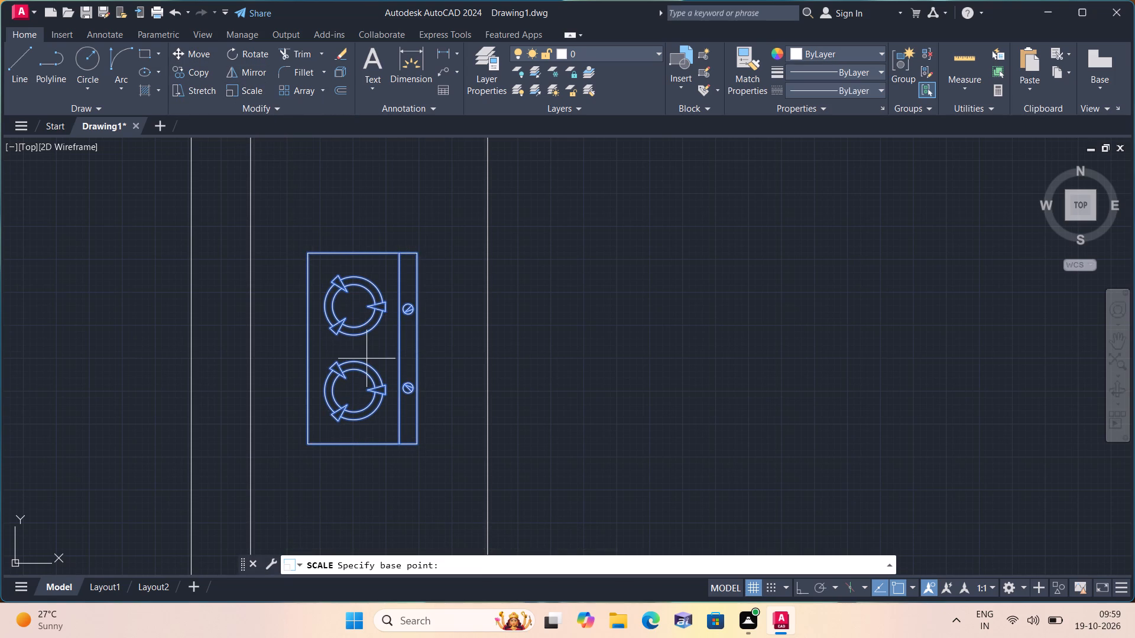
pyautogui.click(372, 364)
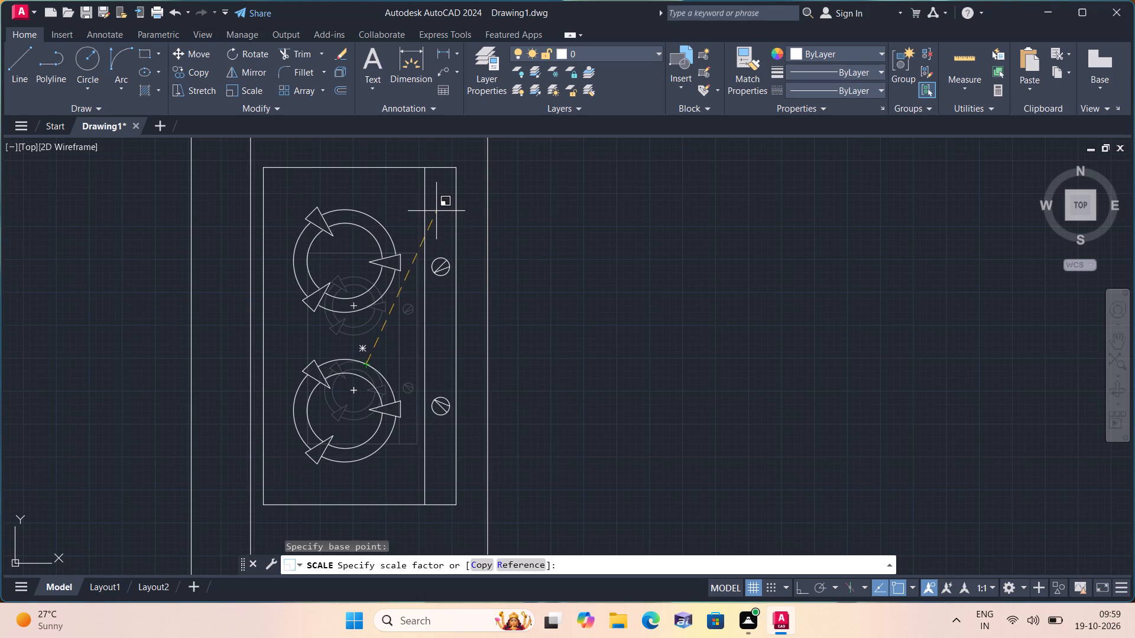
pyautogui.click(436, 211)
pyautogui.scroll(-6, 554, 444)
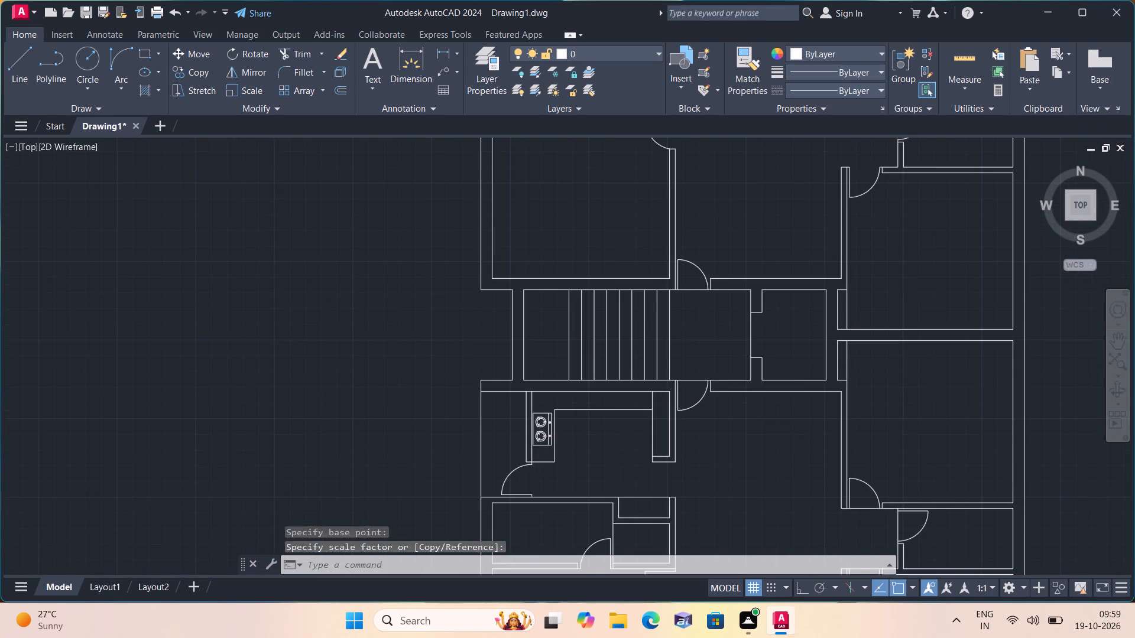
# Scale the loose sink block beside the plan down freehand to about one-twentieth size, using a base point inside its basin.
pyautogui.moveTo(577, 421); pyautogui.dragTo(430, 582, button='middle')
pyautogui.scroll(-2, 430, 582)
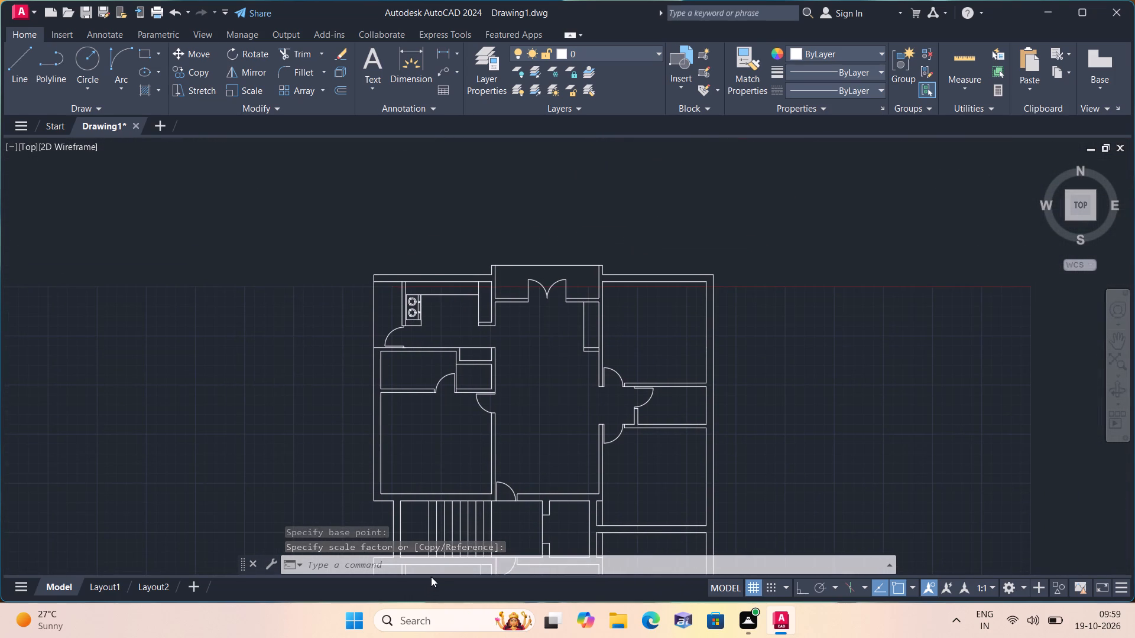
pyautogui.scroll(-2, 450, 555)
pyautogui.scroll(-3, 596, 397)
pyautogui.scroll(-1, 719, 387)
pyautogui.moveTo(698, 393); pyautogui.dragTo(667, 407, button='middle')
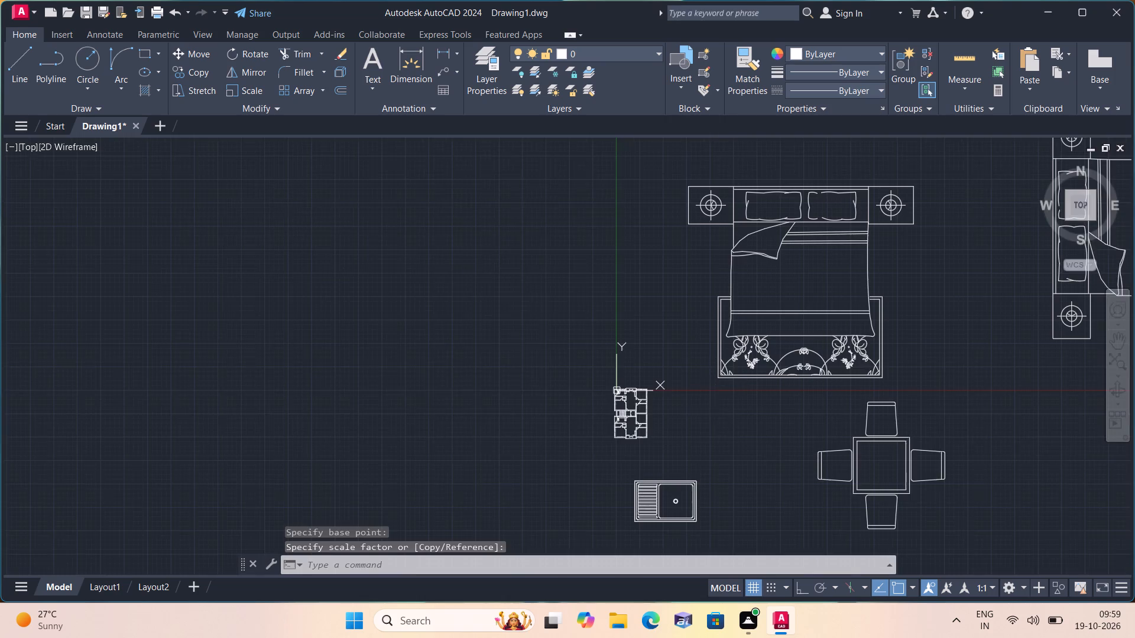
pyautogui.moveTo(667, 407); pyautogui.dragTo(442, 448, button='middle')
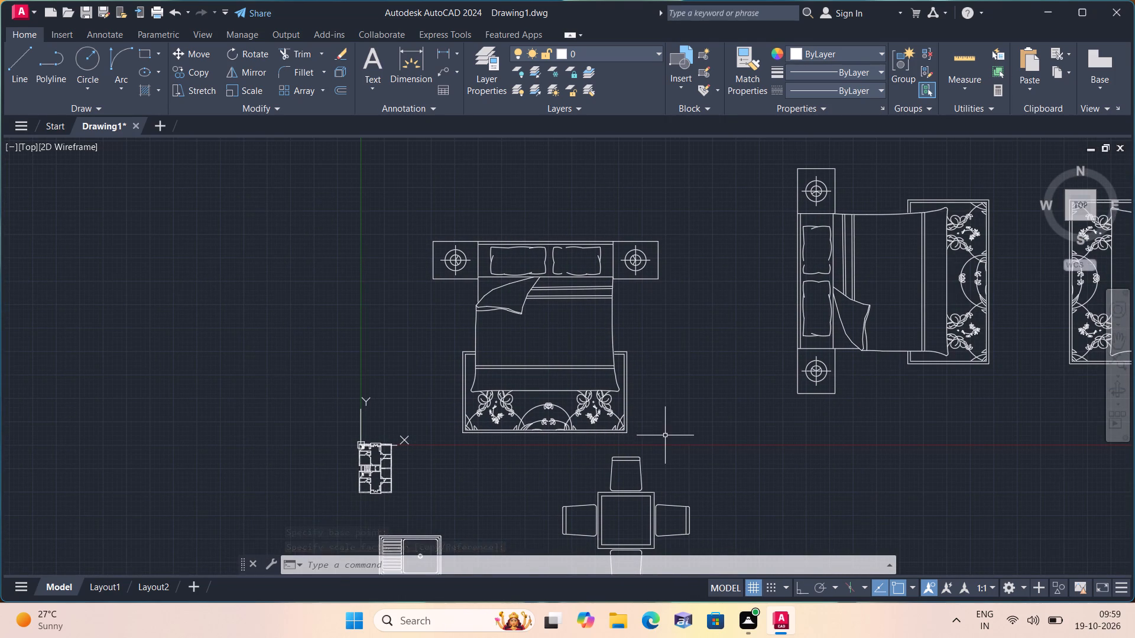
pyautogui.scroll(-1, 683, 447)
pyautogui.moveTo(678, 446); pyautogui.dragTo(452, 386, button='middle')
pyautogui.scroll(-1, 450, 385)
pyautogui.scroll(1, 371, 466)
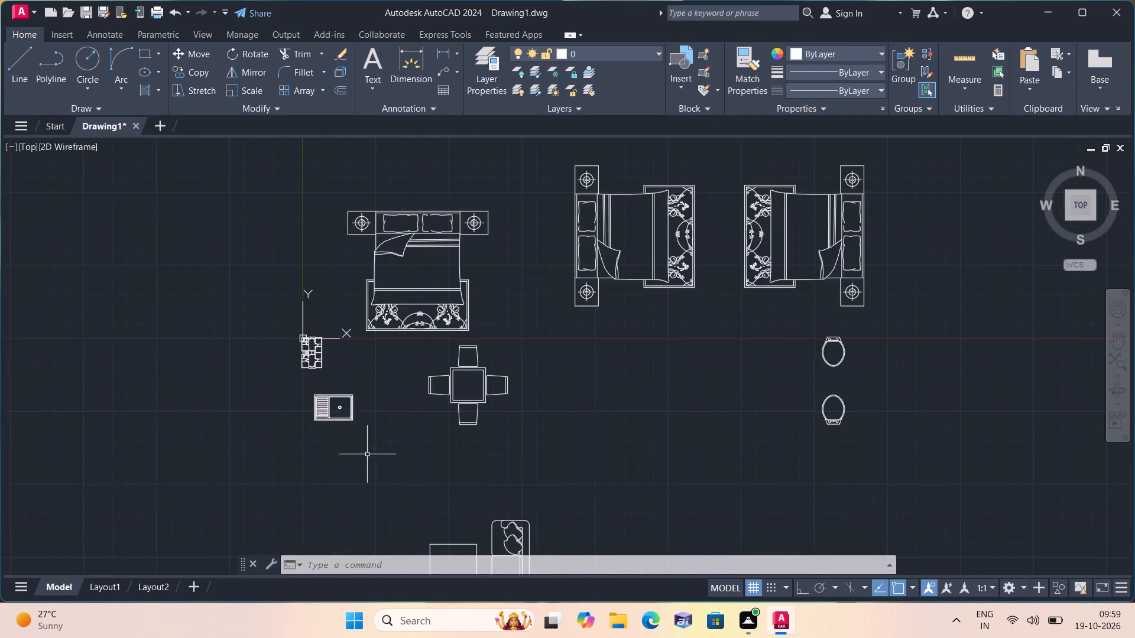
pyautogui.scroll(2, 358, 434)
pyautogui.click(337, 392)
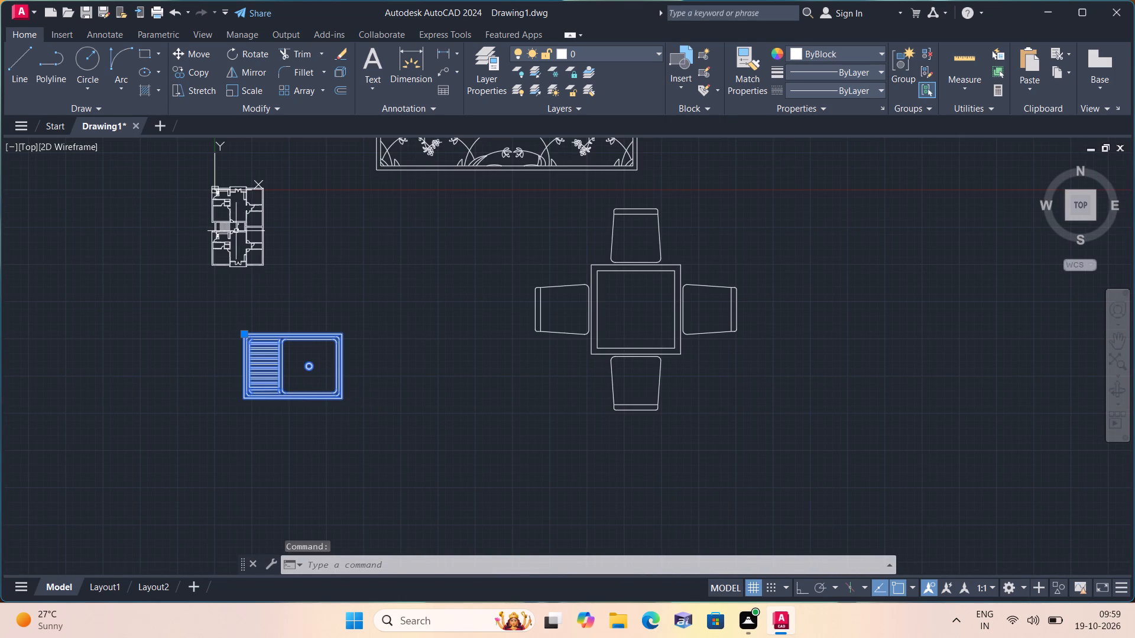
pyautogui.click(247, 87)
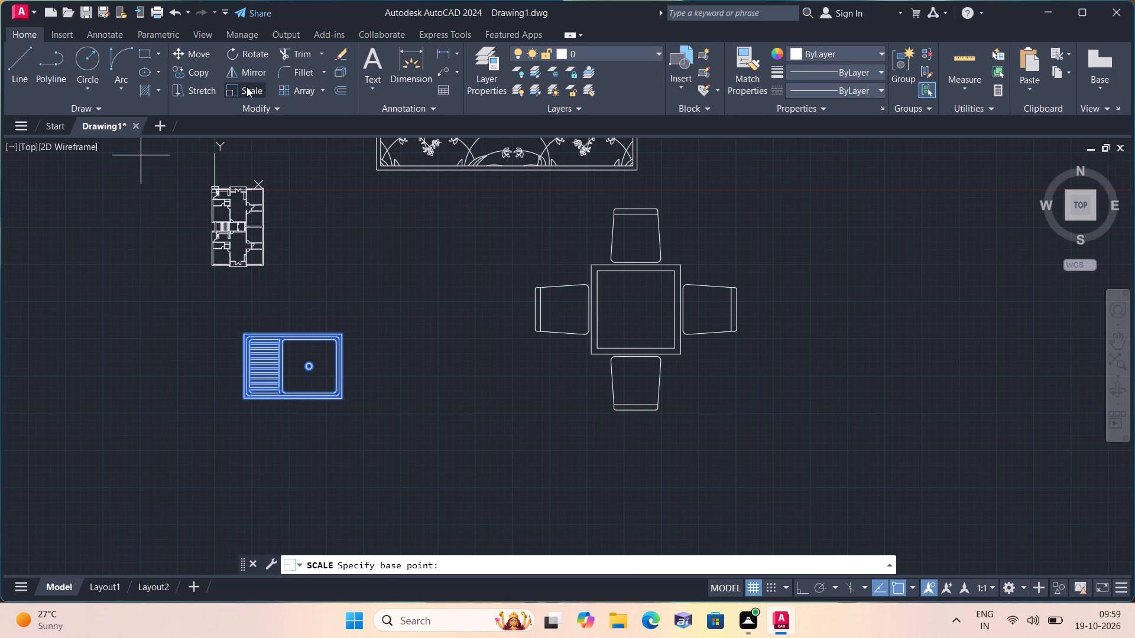
pyautogui.scroll(2, 309, 389)
pyautogui.click(309, 379)
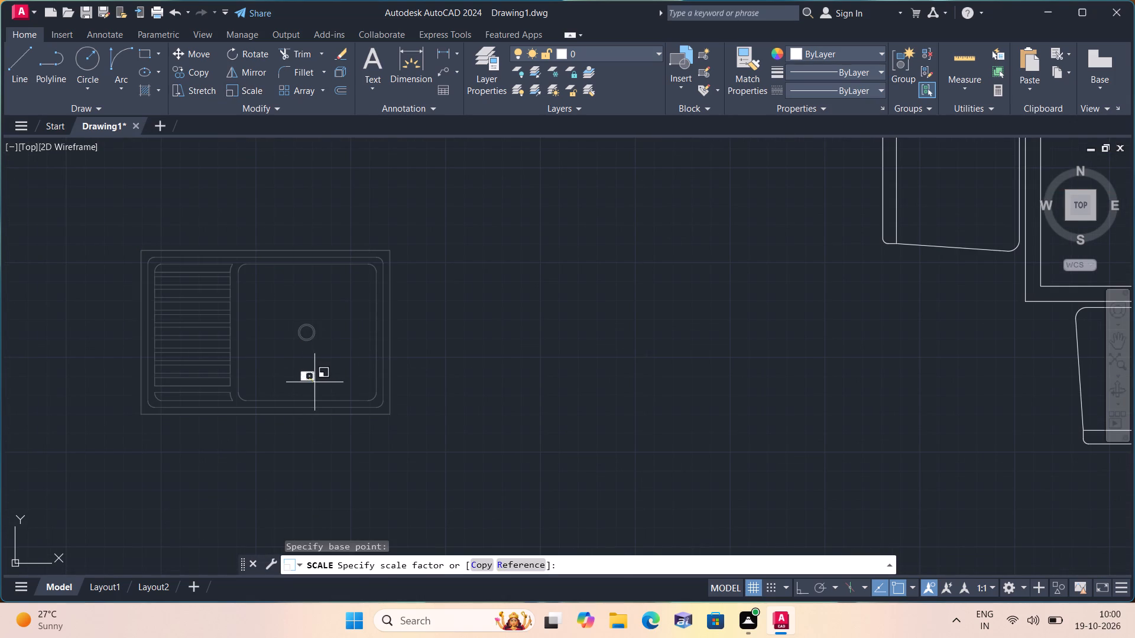
pyautogui.click(314, 382)
# Move the reduced sink by its upper-left corner into the upper unit's kitchen, on the open floor inside the counter.
pyautogui.click(314, 373)
pyautogui.click(298, 372)
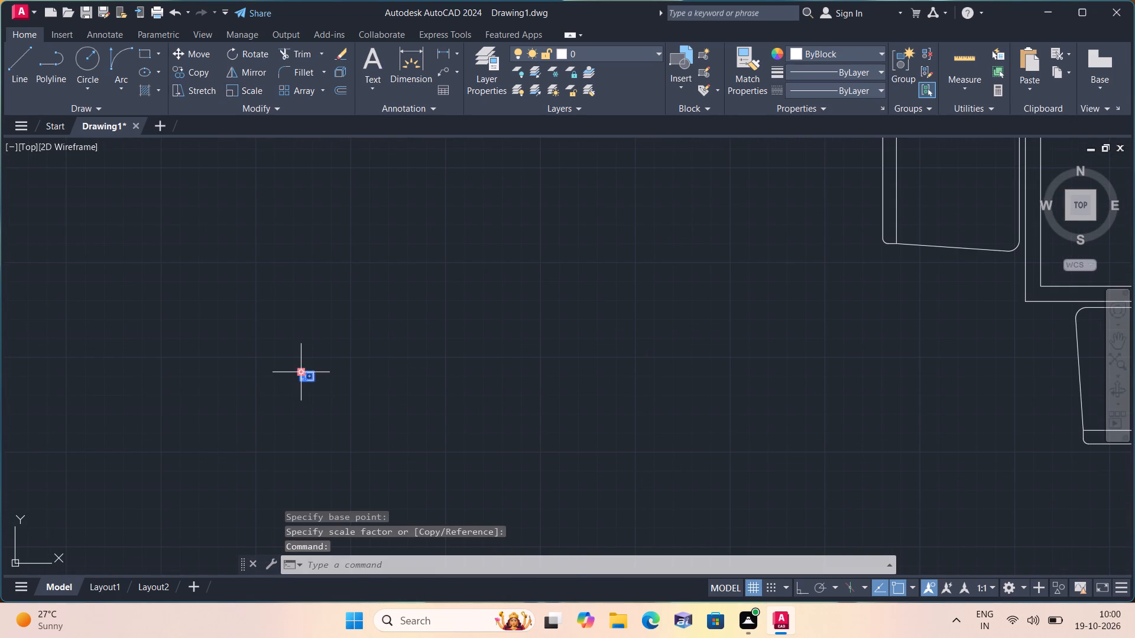
pyautogui.scroll(-3, 262, 334)
pyautogui.moveTo(242, 278); pyautogui.dragTo(255, 449, button='middle')
pyautogui.scroll(2, 176, 311)
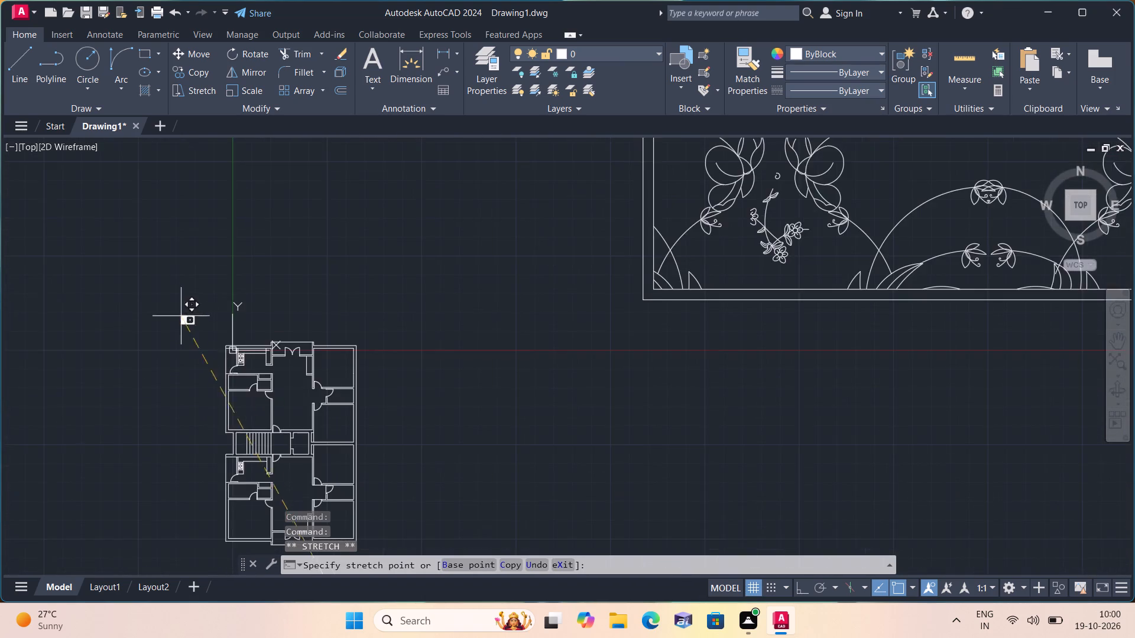
pyautogui.scroll(3, 275, 359)
pyautogui.scroll(1, 163, 313)
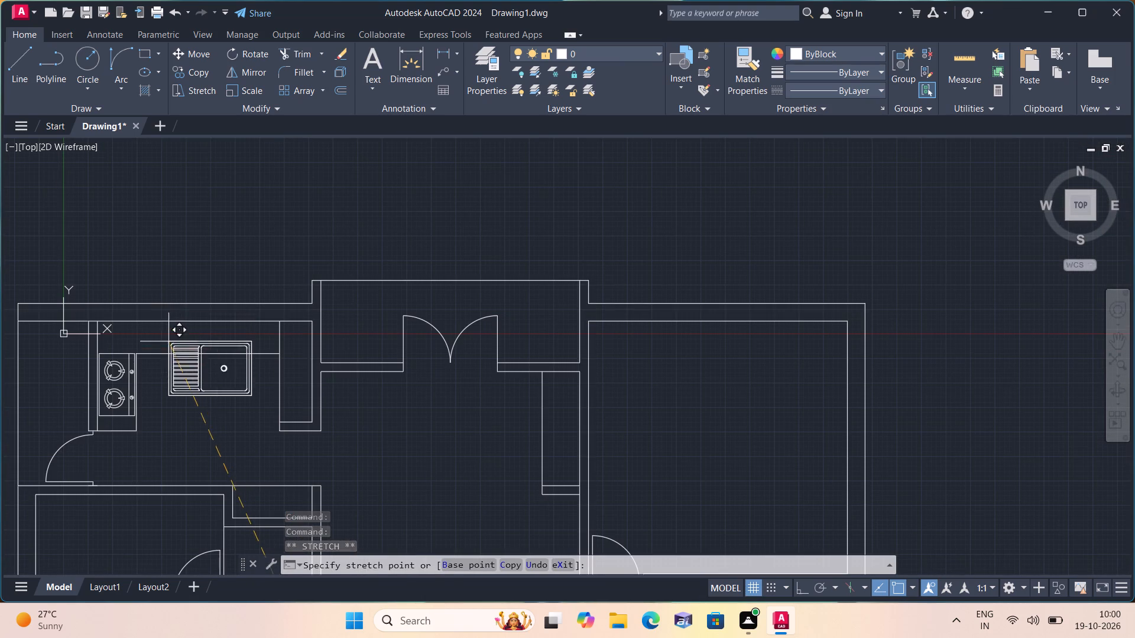
pyautogui.click(173, 365)
# Scale the sink in the upper kitchen down freehand to about 40 percent of its size.
pyautogui.click(257, 89)
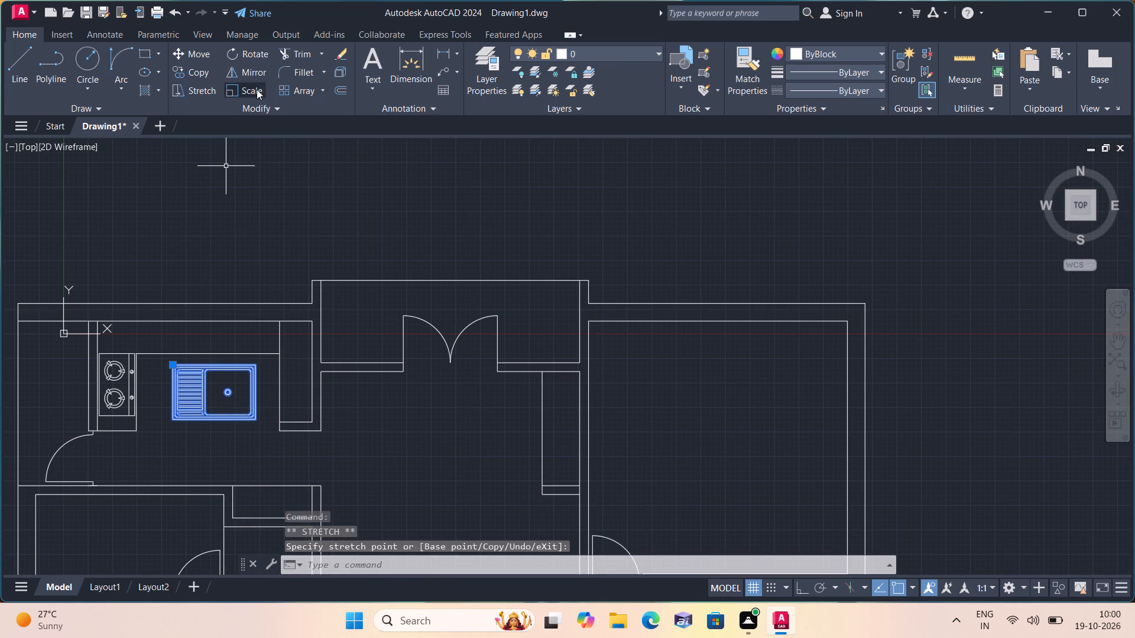
pyautogui.click(233, 410)
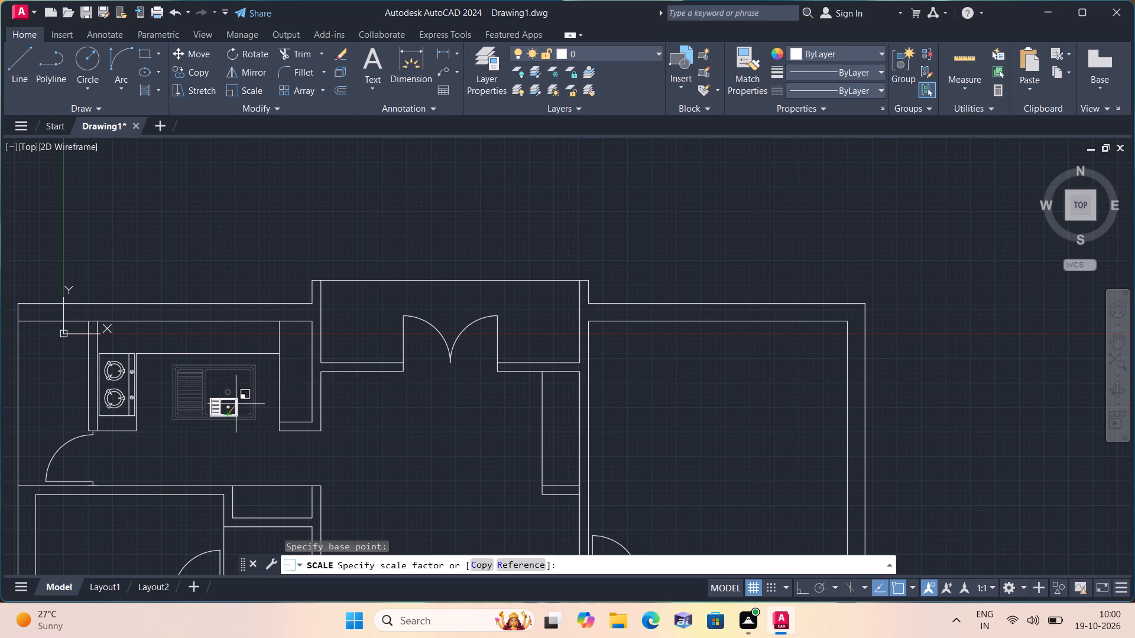
pyautogui.click(236, 402)
# Move the sink by its upper-left corner onto the top run of the upper unit's kitchen counter.
pyautogui.click(236, 402)
pyautogui.click(236, 398)
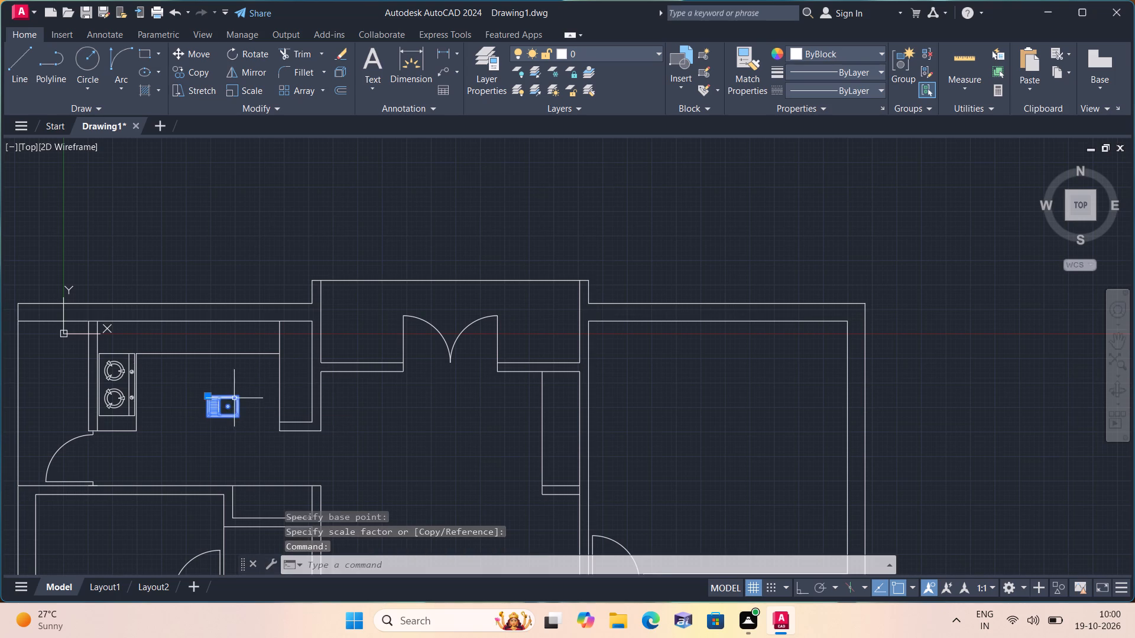
pyautogui.click(207, 395)
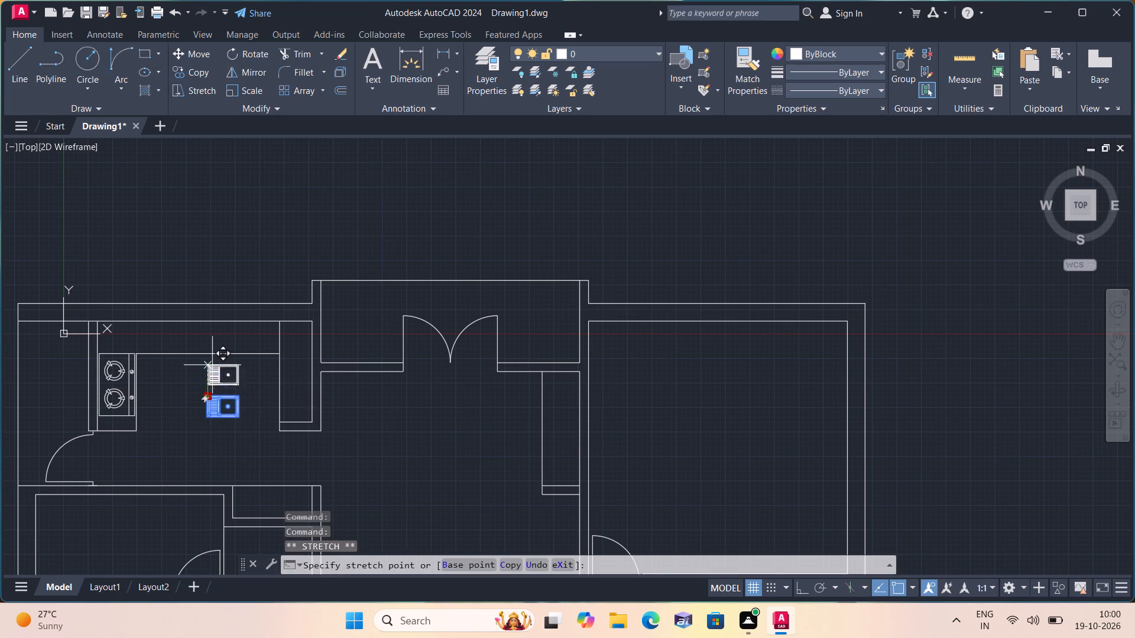
pyautogui.scroll(1, 200, 331)
pyautogui.click(171, 324)
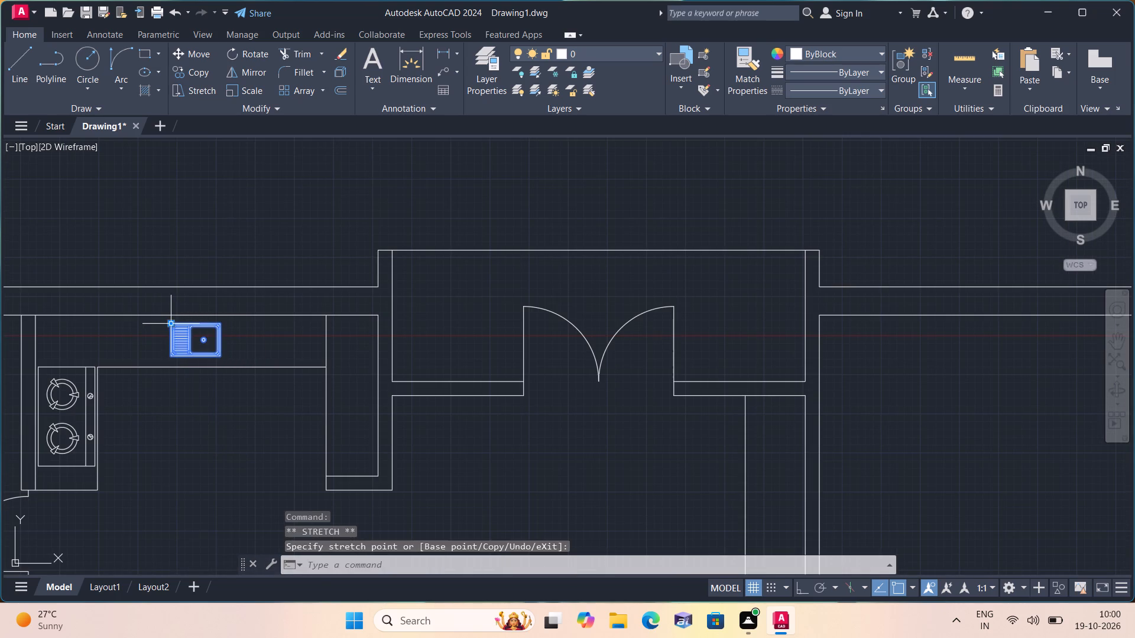
# Scale the upper kitchen's sink up freehand about its drain by roughly a quarter so it nearly fills the counter's depth.
pyautogui.click(255, 88)
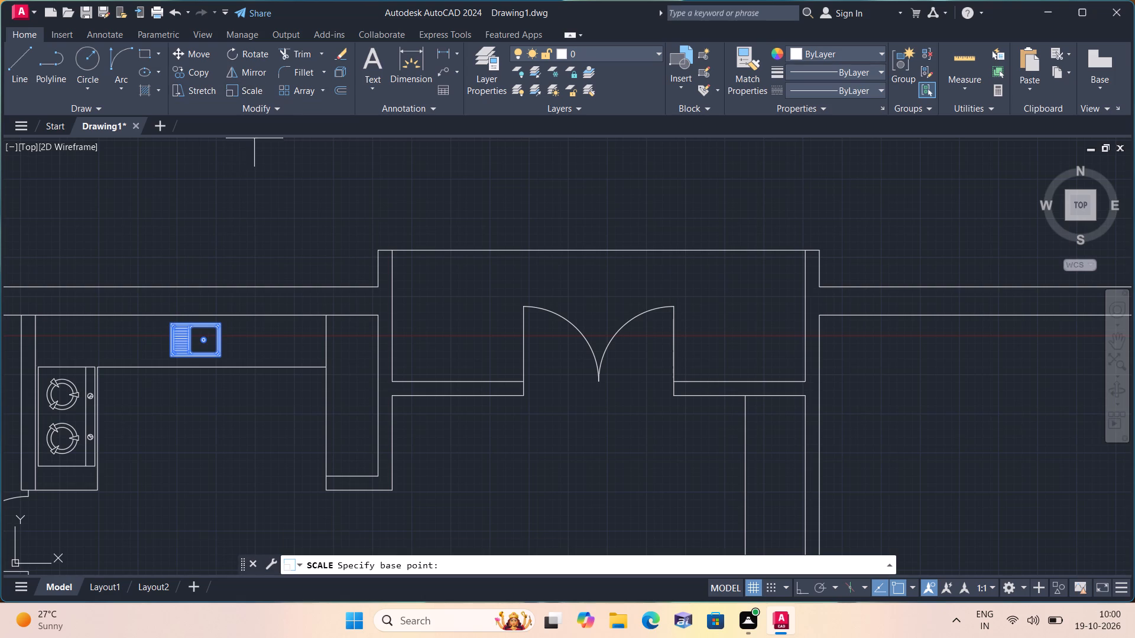
pyautogui.scroll(2, 247, 255)
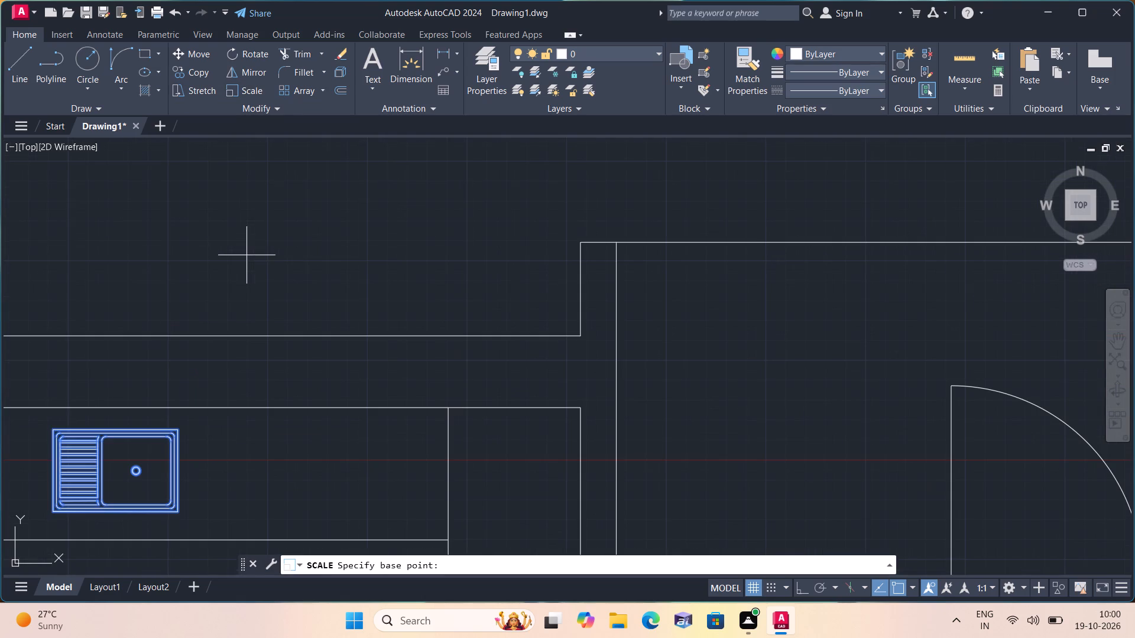
pyautogui.scroll(-1, 249, 351)
pyautogui.click(171, 425)
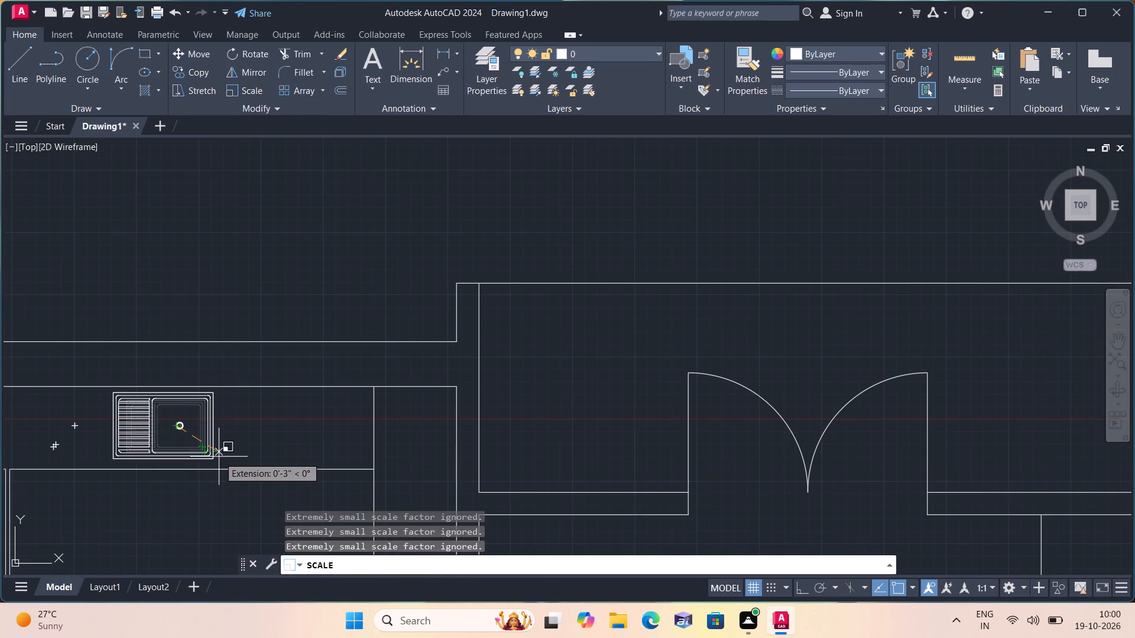
pyautogui.click(219, 457)
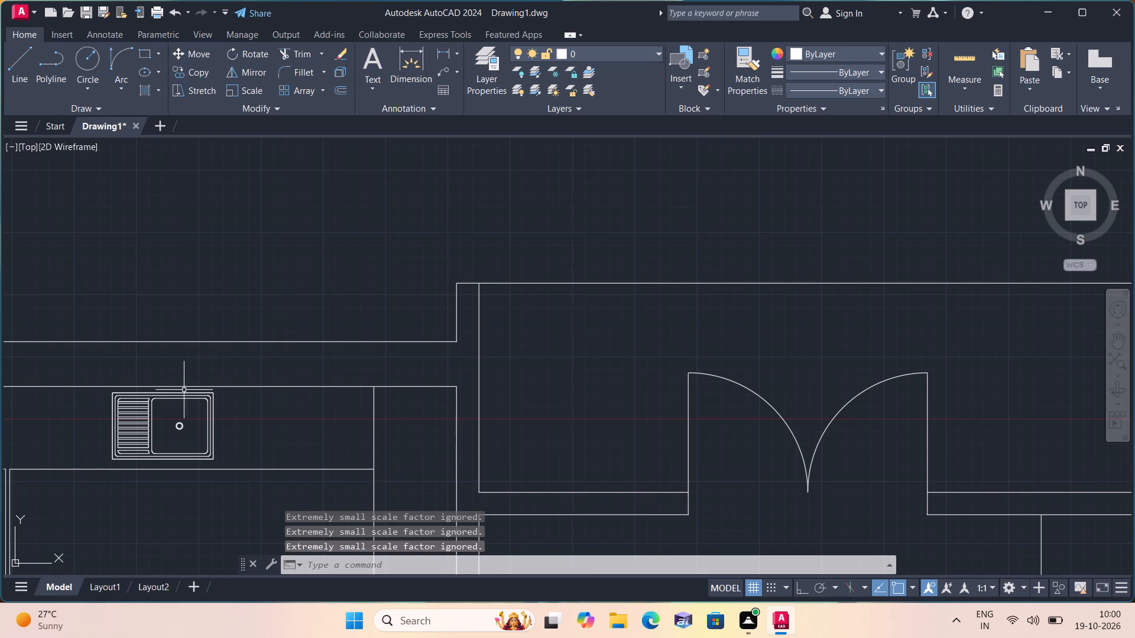
# Copy the fitted sink onto the top run of the lower unit's kitchen counter.
pyautogui.click(145, 414)
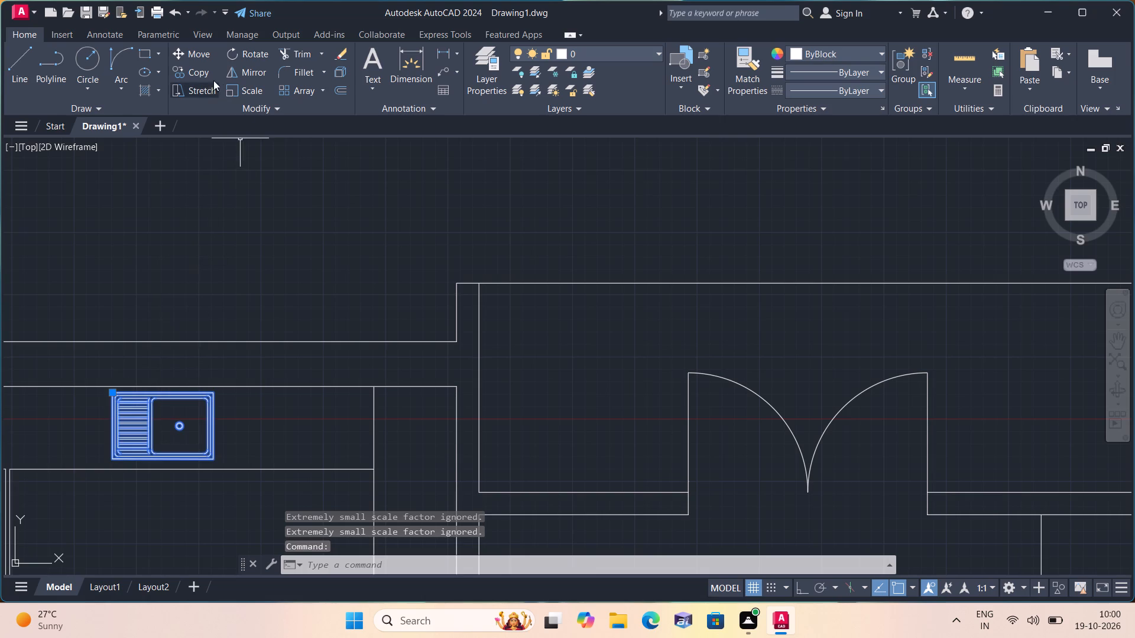
pyautogui.click(191, 70)
pyautogui.click(134, 403)
pyautogui.scroll(-4, 134, 403)
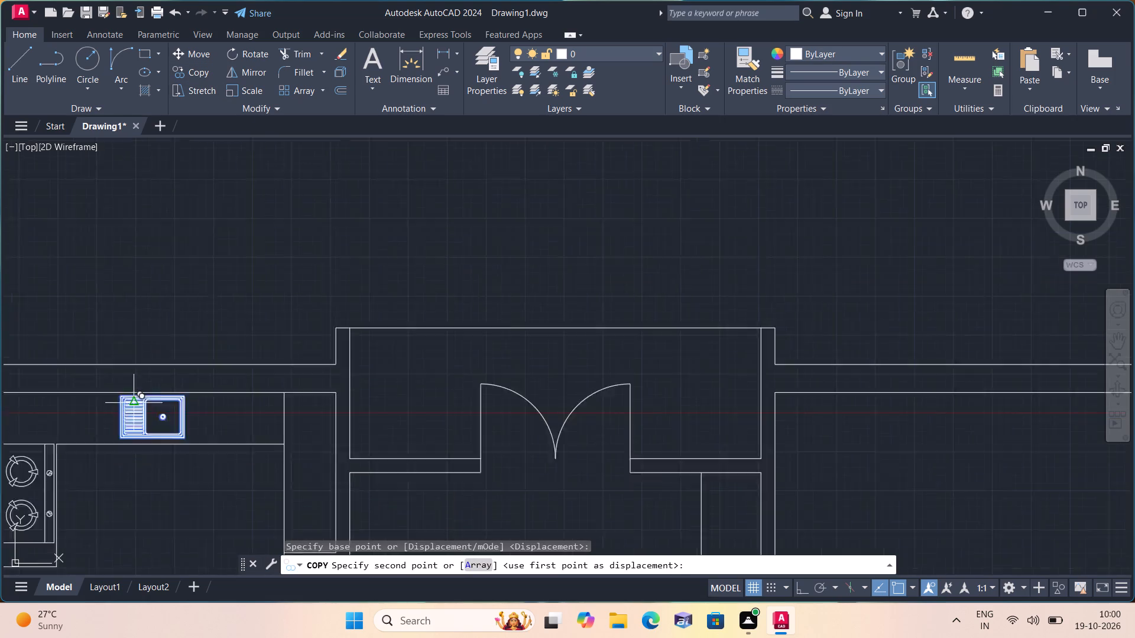
pyautogui.scroll(-2, 141, 399)
pyautogui.scroll(3, 132, 515)
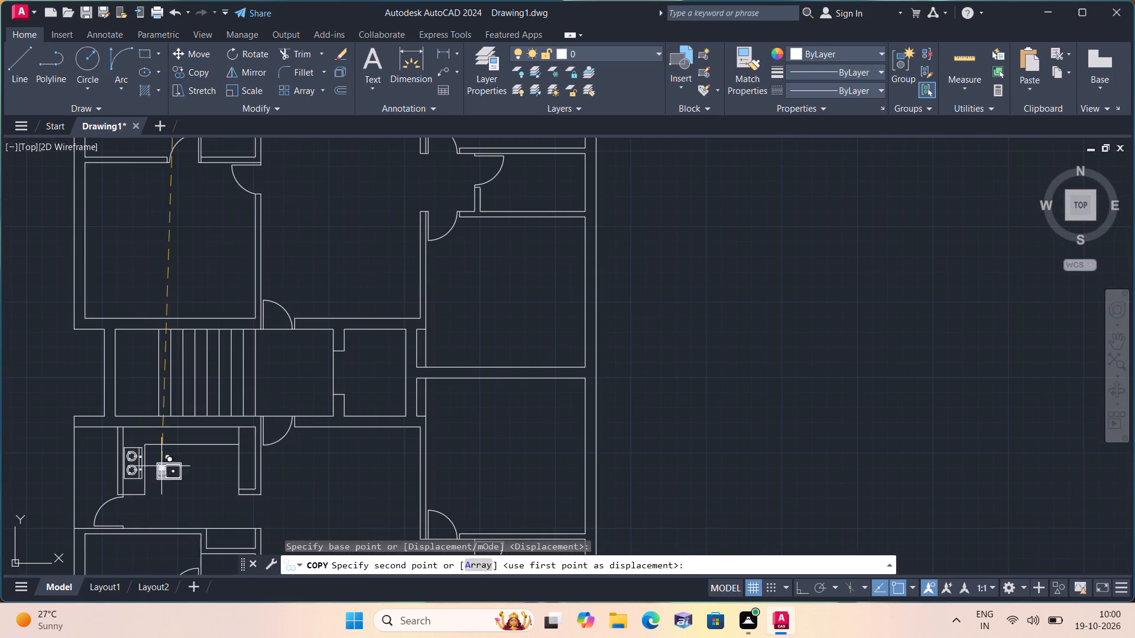
pyautogui.scroll(3, 187, 427)
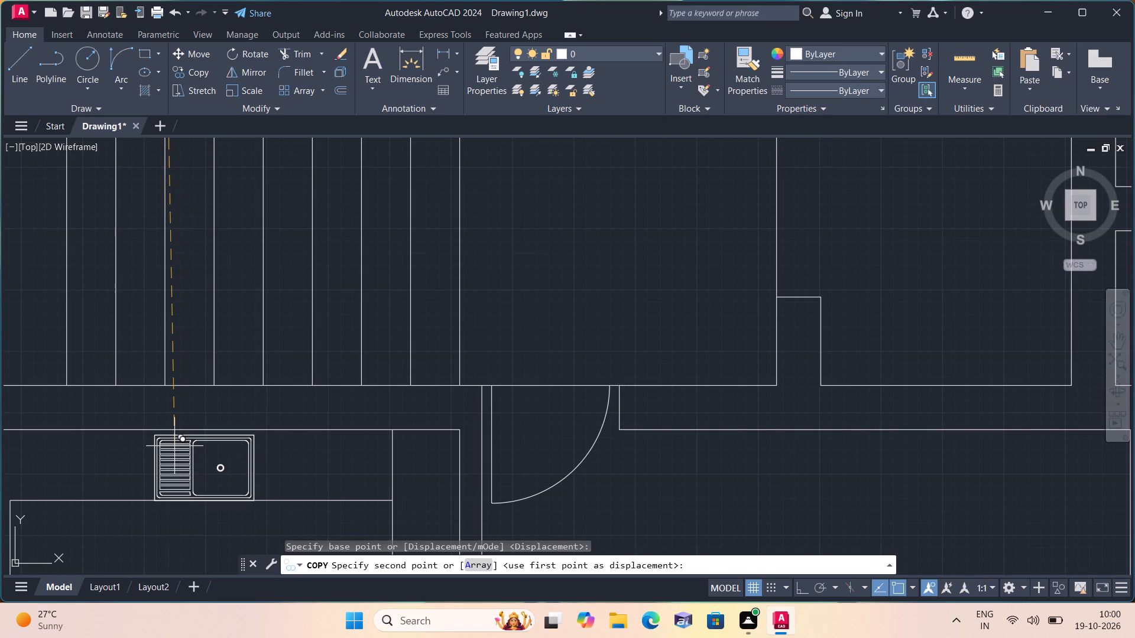
pyautogui.scroll(1, 174, 445)
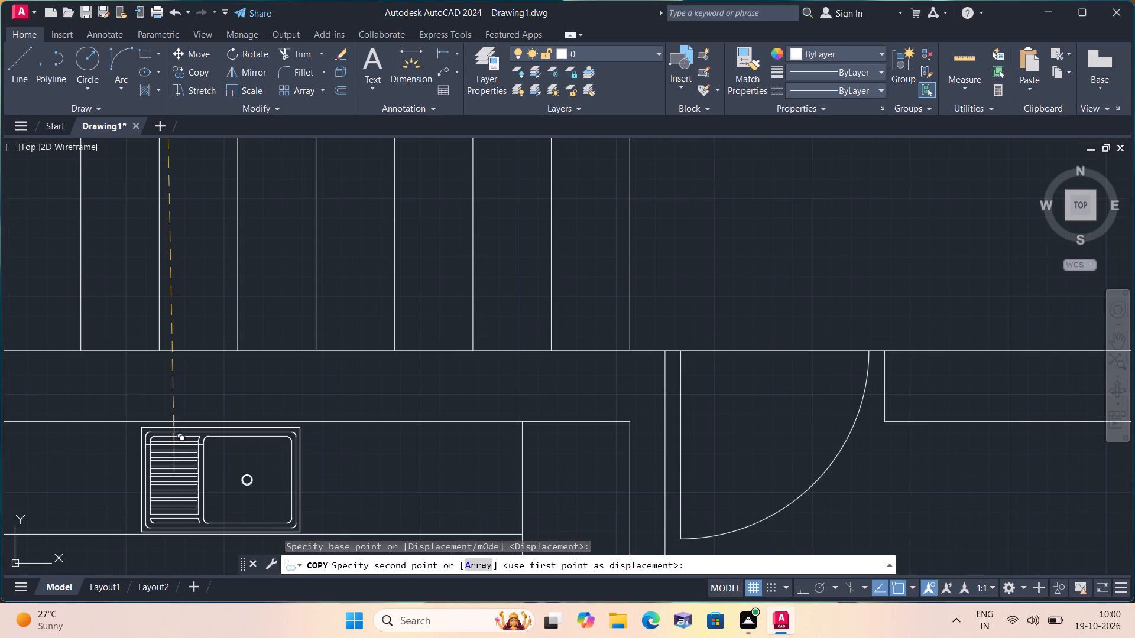
pyautogui.click(176, 444)
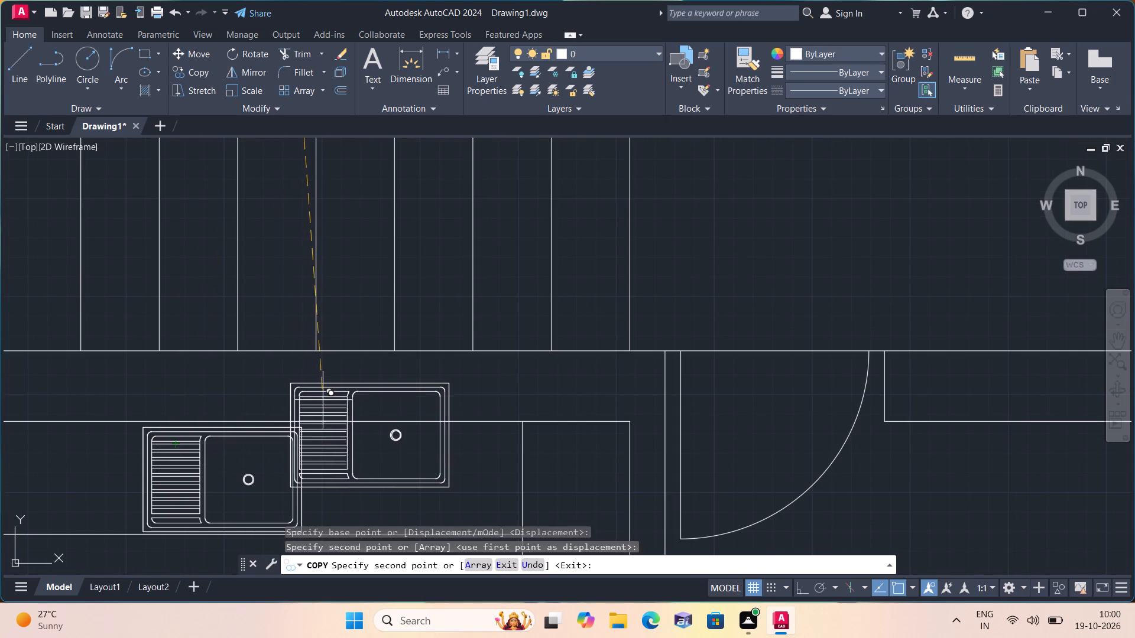
pyautogui.press('Escape')
# Scale the whole dining table with its four chairs down freehand to about one-twentieth size around the table's centre.
pyautogui.scroll(-4, 349, 368)
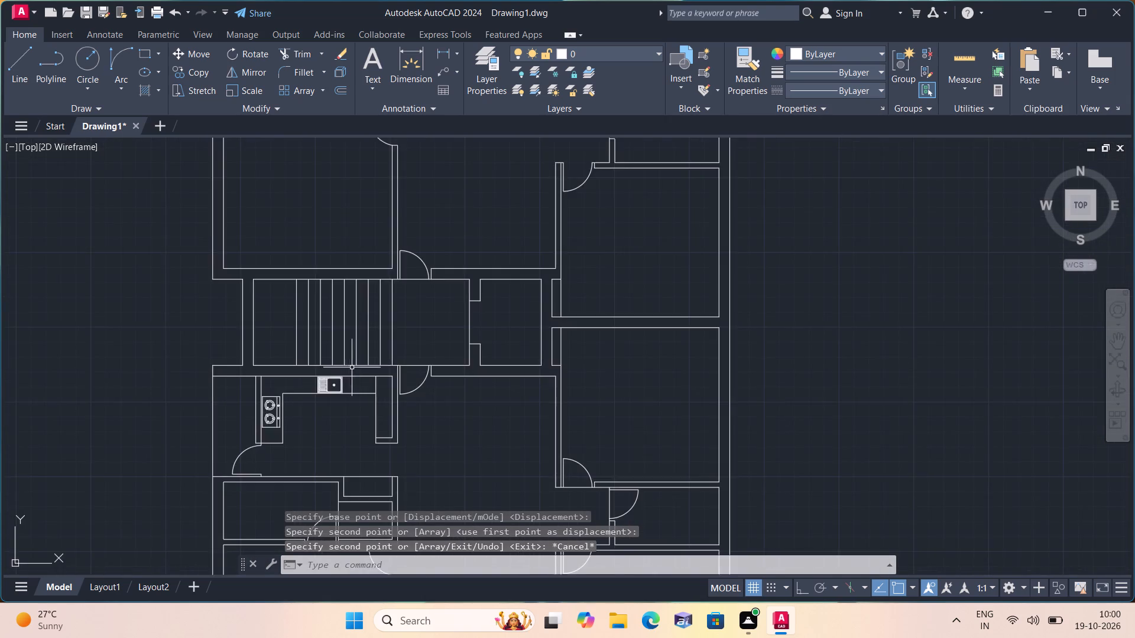
pyautogui.scroll(-3, 374, 362)
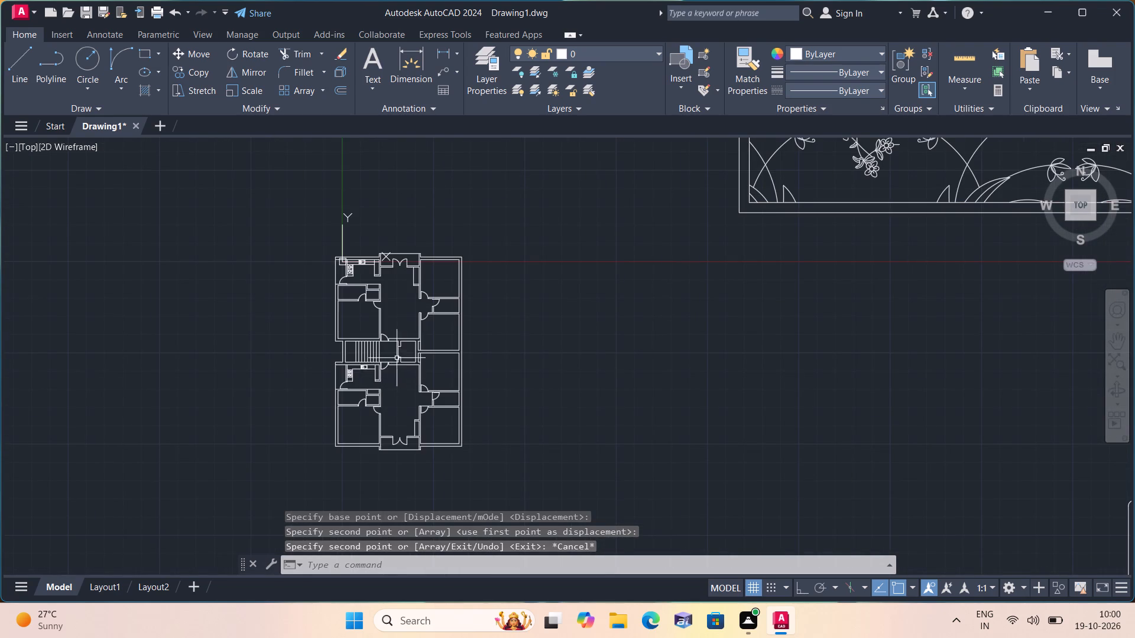
pyautogui.scroll(-1, 392, 350)
pyautogui.moveTo(371, 333); pyautogui.dragTo(277, 347, button='middle')
pyautogui.scroll(-1, 366, 333)
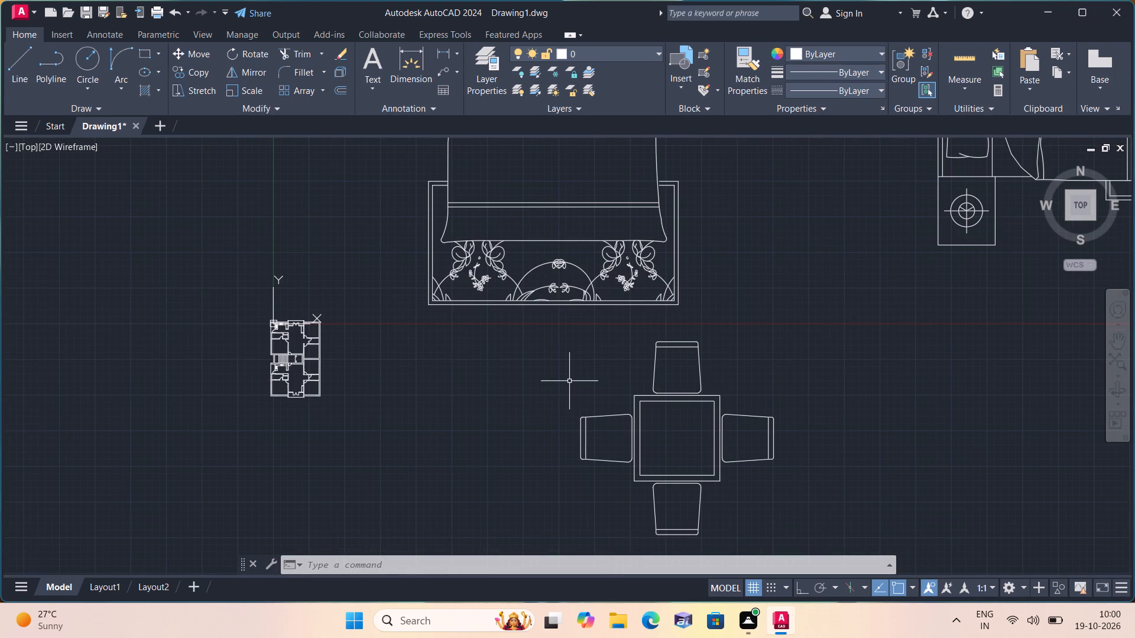
pyautogui.moveTo(569, 381); pyautogui.dragTo(513, 466, button='middle')
pyautogui.scroll(-1, 514, 464)
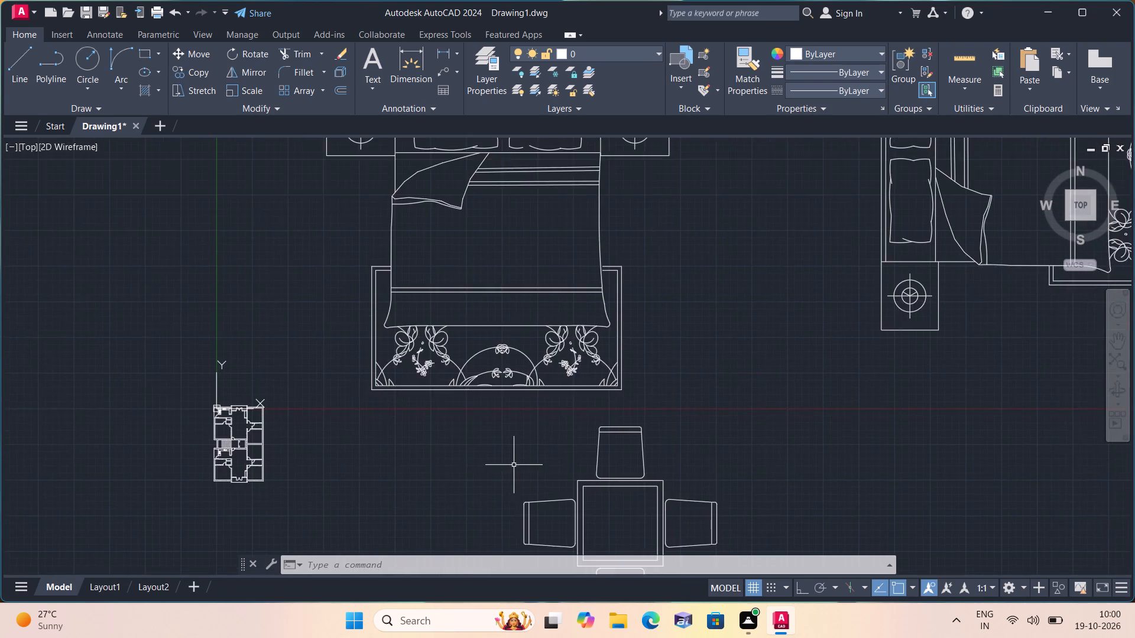
pyautogui.scroll(-1, 515, 460)
pyautogui.scroll(1, 601, 492)
pyautogui.moveTo(588, 478); pyautogui.dragTo(573, 409, button='middle')
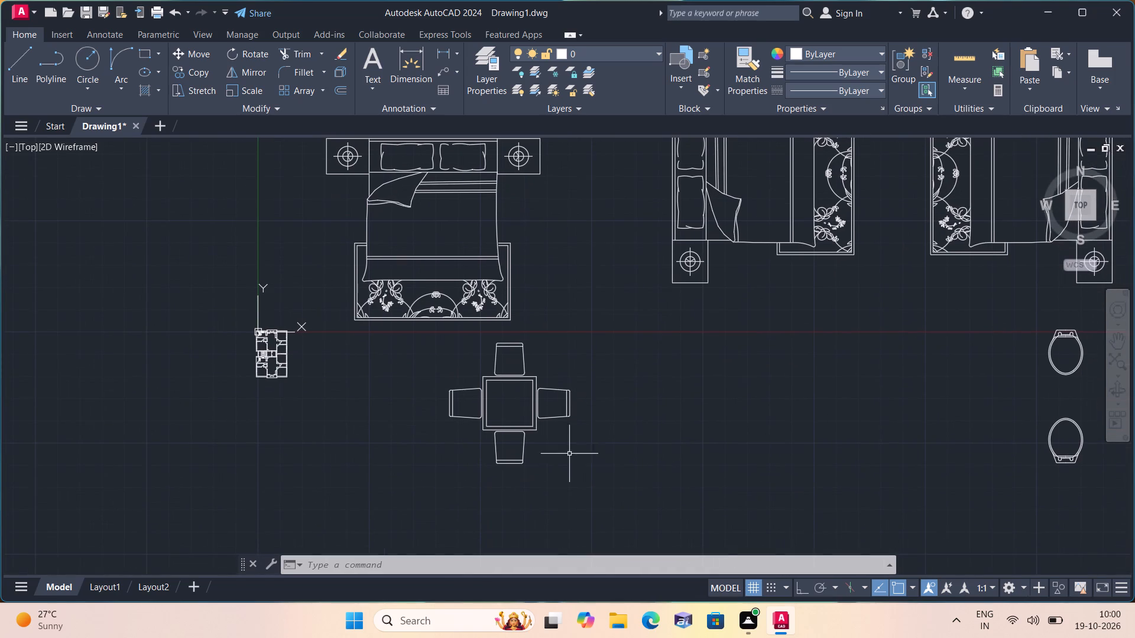
pyautogui.scroll(1, 592, 485)
pyautogui.click(595, 504)
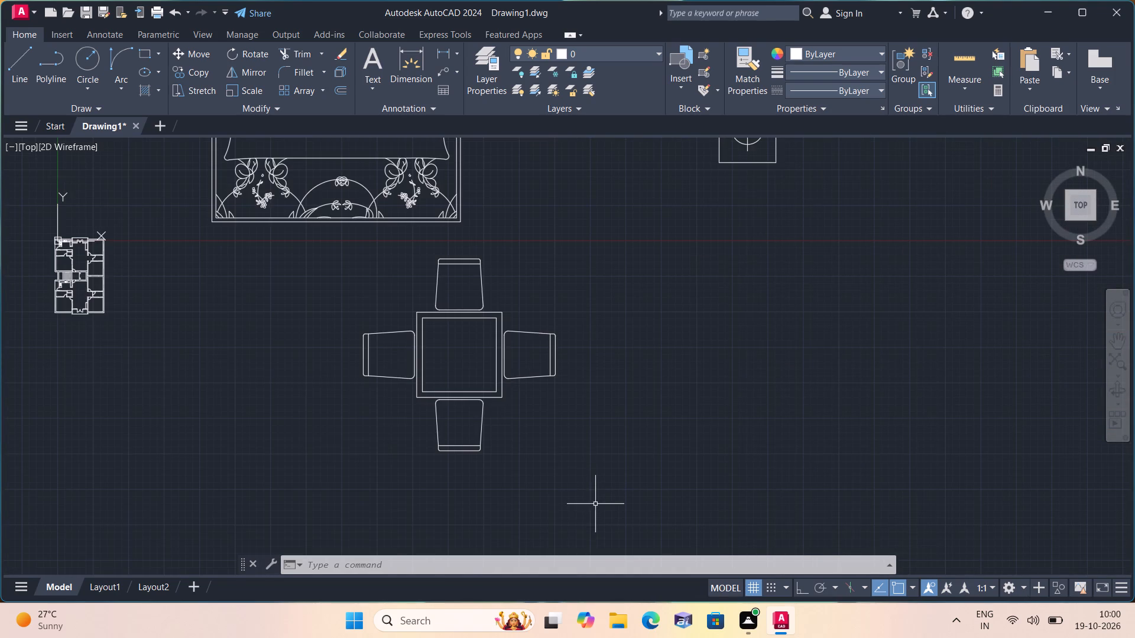
pyautogui.moveTo(317, 249); pyautogui.dragTo(316, 255)
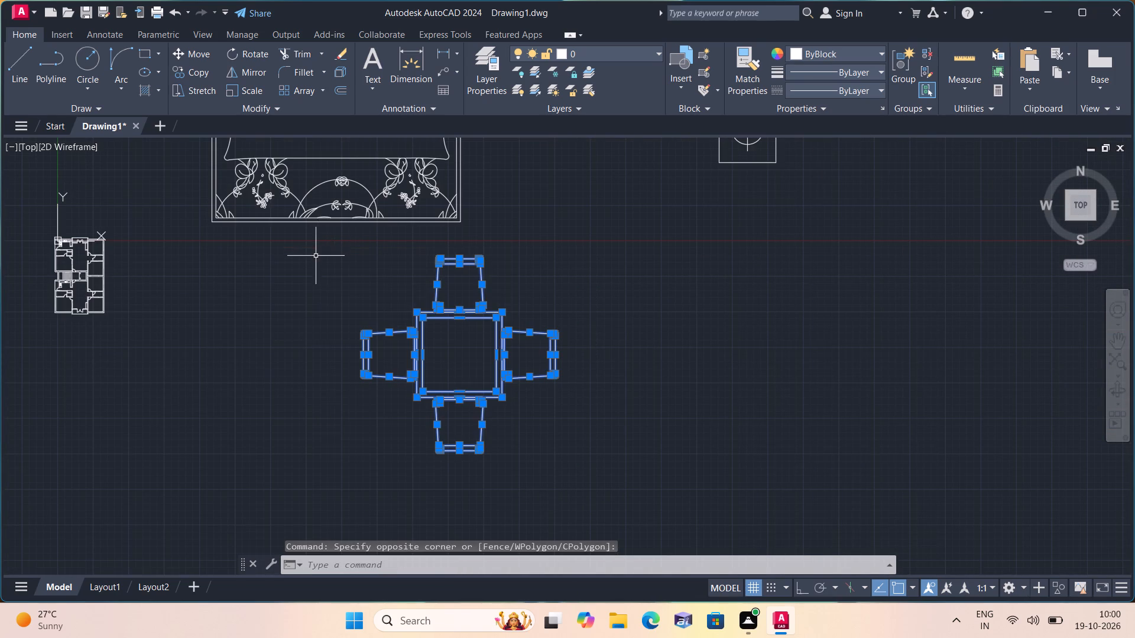
pyautogui.click(231, 90)
pyautogui.click(451, 363)
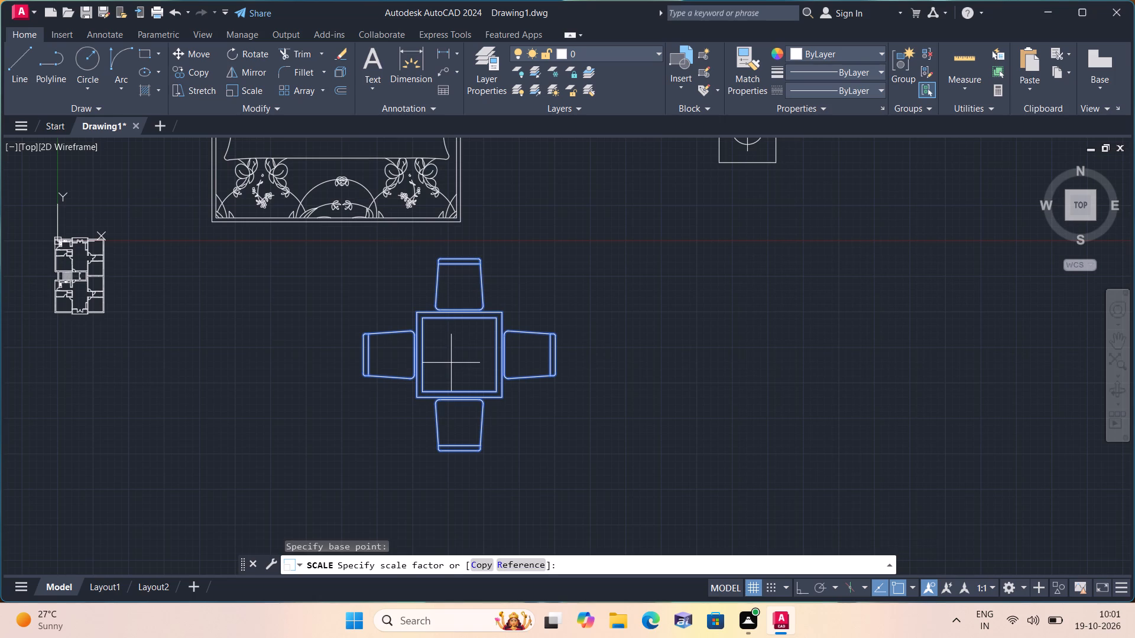
pyautogui.click(453, 366)
# Move the scaled-down dining set into the upper unit's central hall, just below the double doors.
pyautogui.click(464, 379)
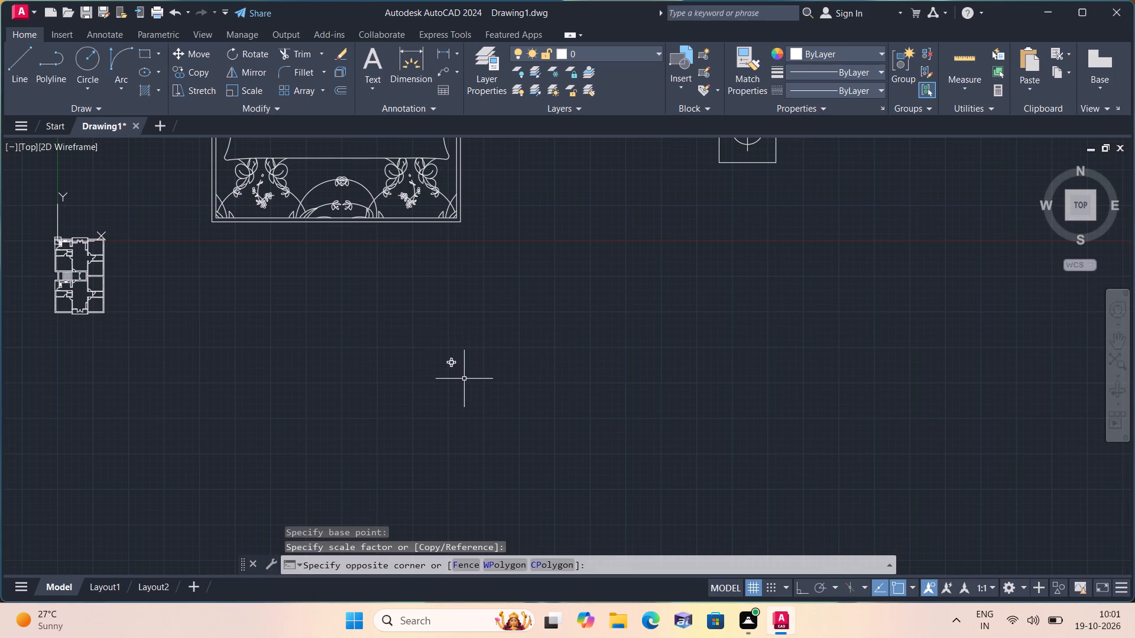
pyautogui.click(421, 320)
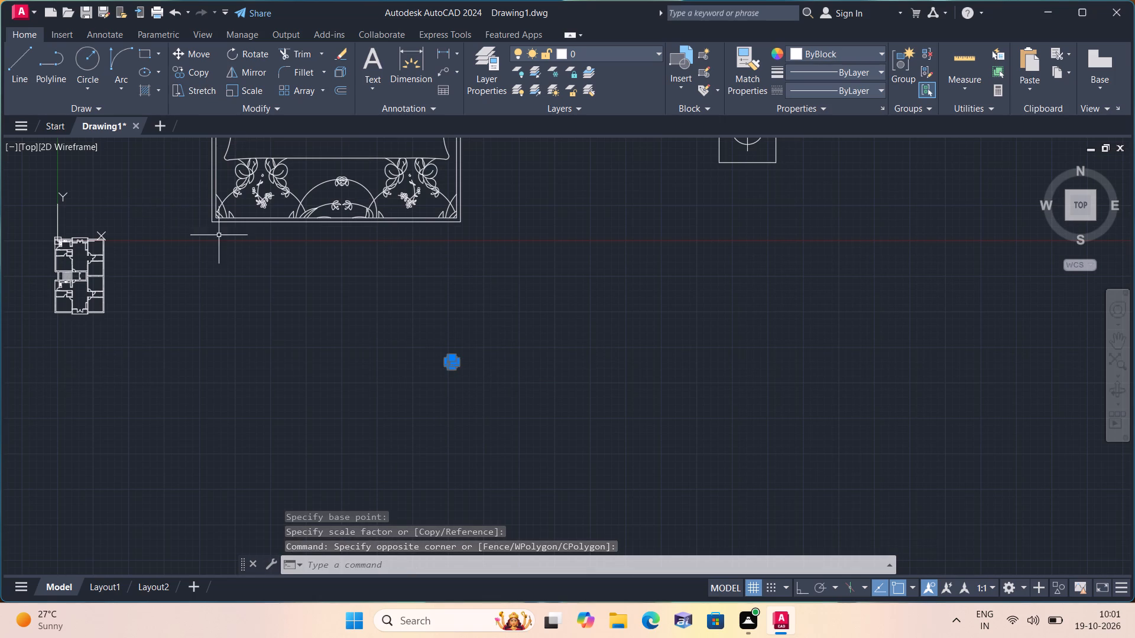
pyautogui.click(194, 54)
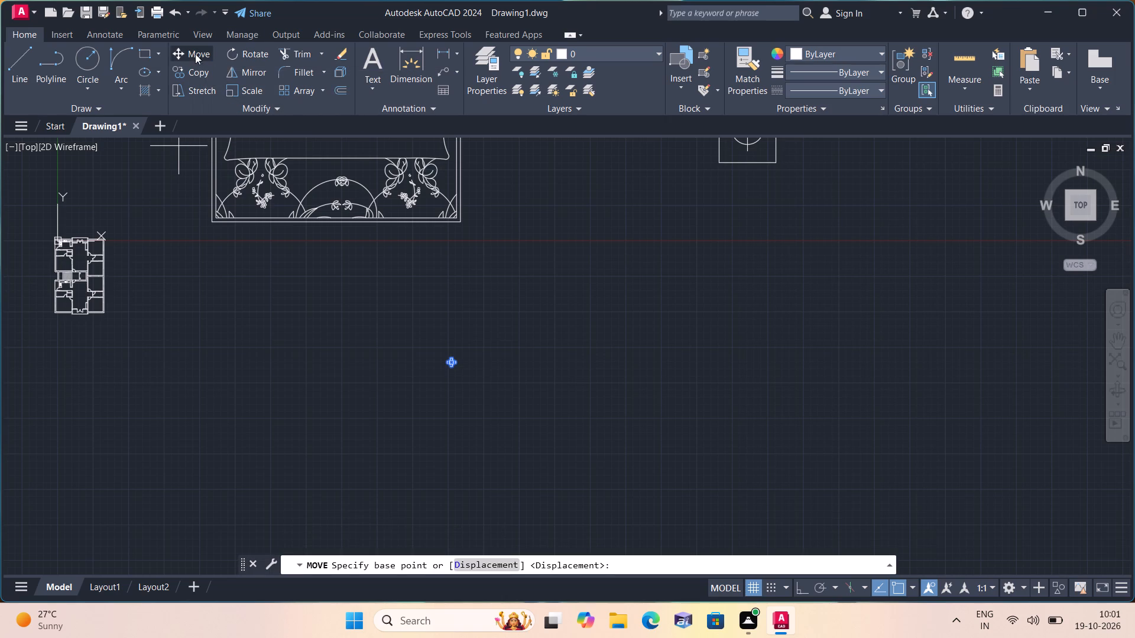
pyautogui.click(447, 357)
pyautogui.scroll(3, 63, 242)
pyautogui.scroll(-1, 64, 242)
pyautogui.scroll(2, 78, 242)
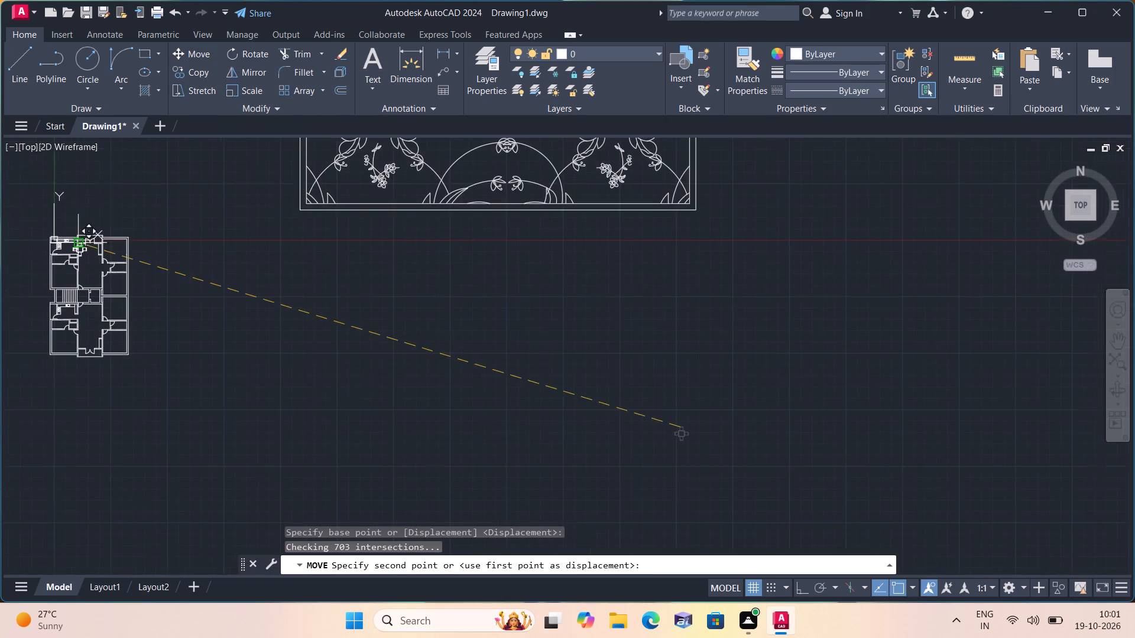
pyautogui.scroll(3, 78, 242)
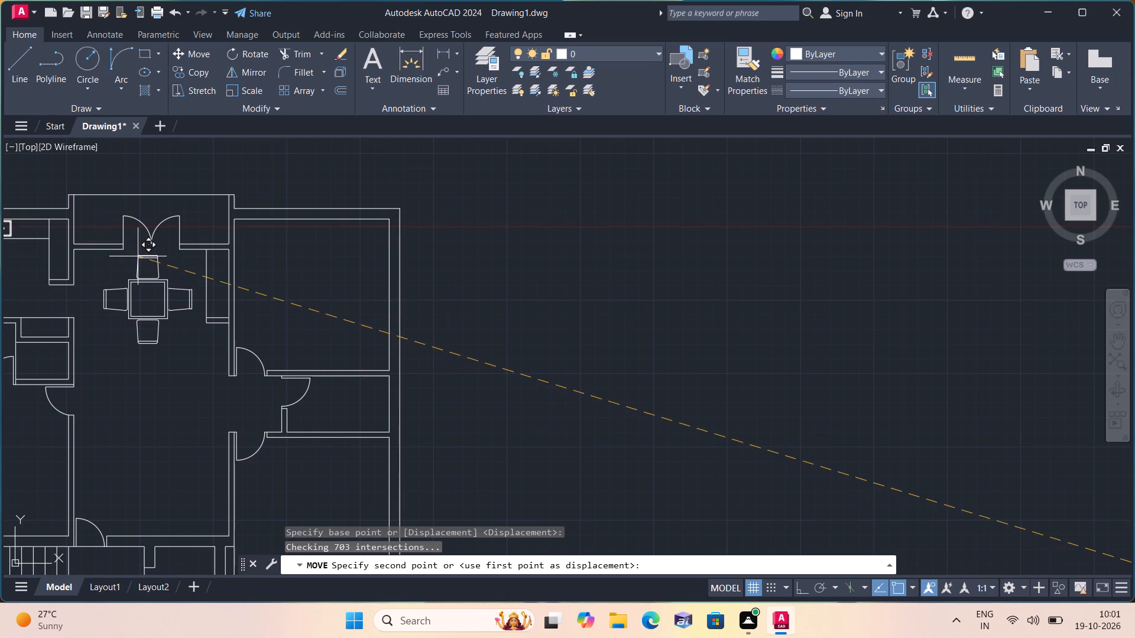
pyautogui.scroll(2, 138, 256)
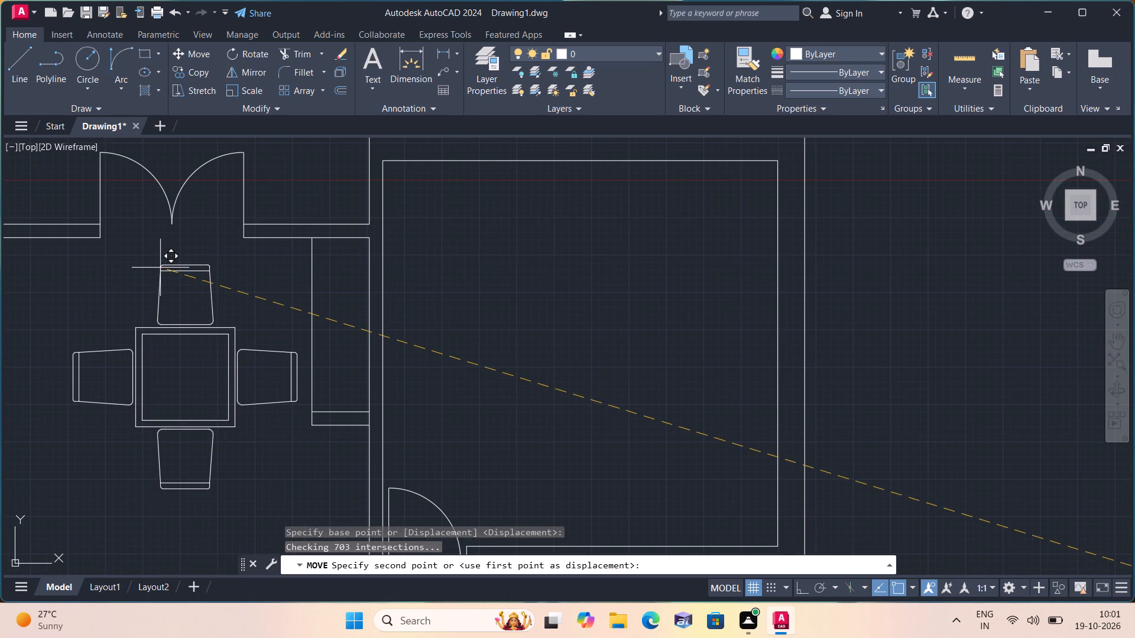
pyautogui.click(161, 267)
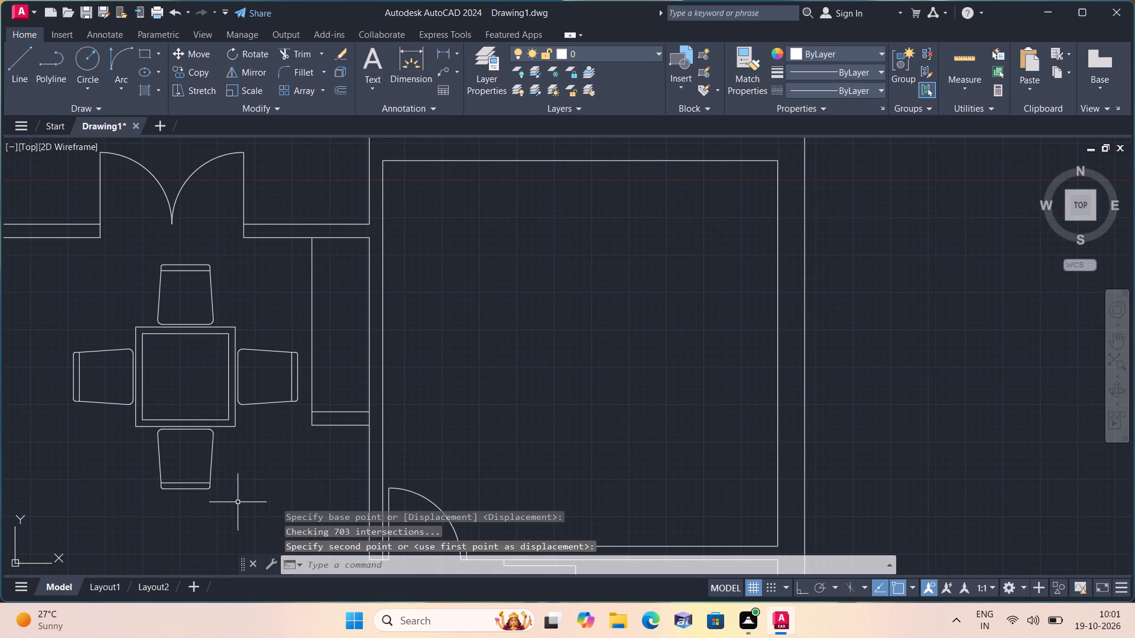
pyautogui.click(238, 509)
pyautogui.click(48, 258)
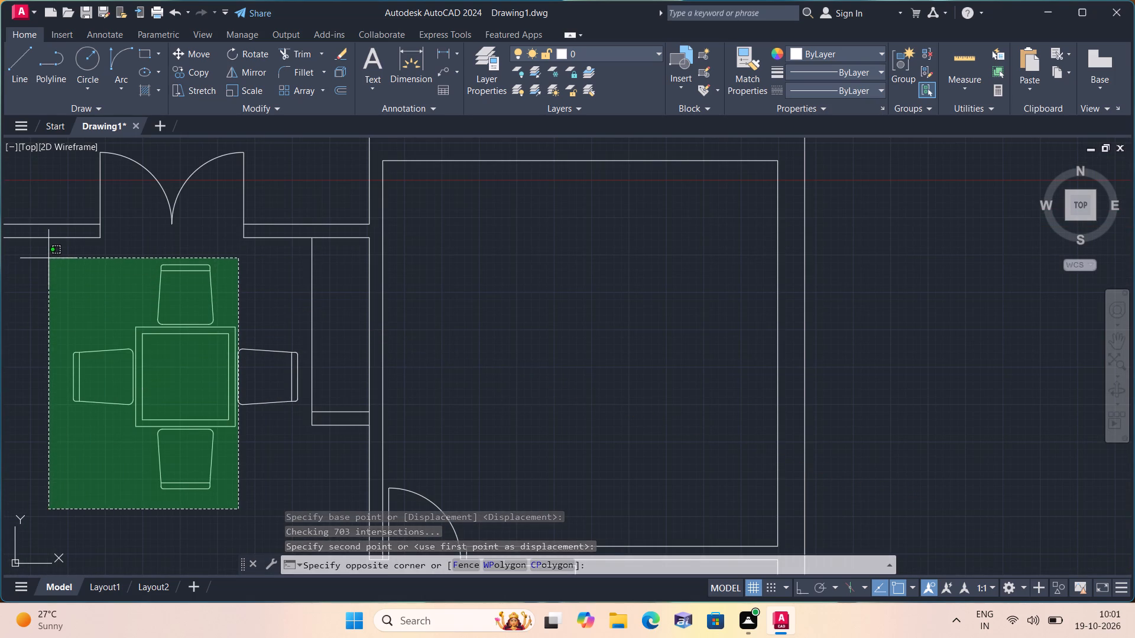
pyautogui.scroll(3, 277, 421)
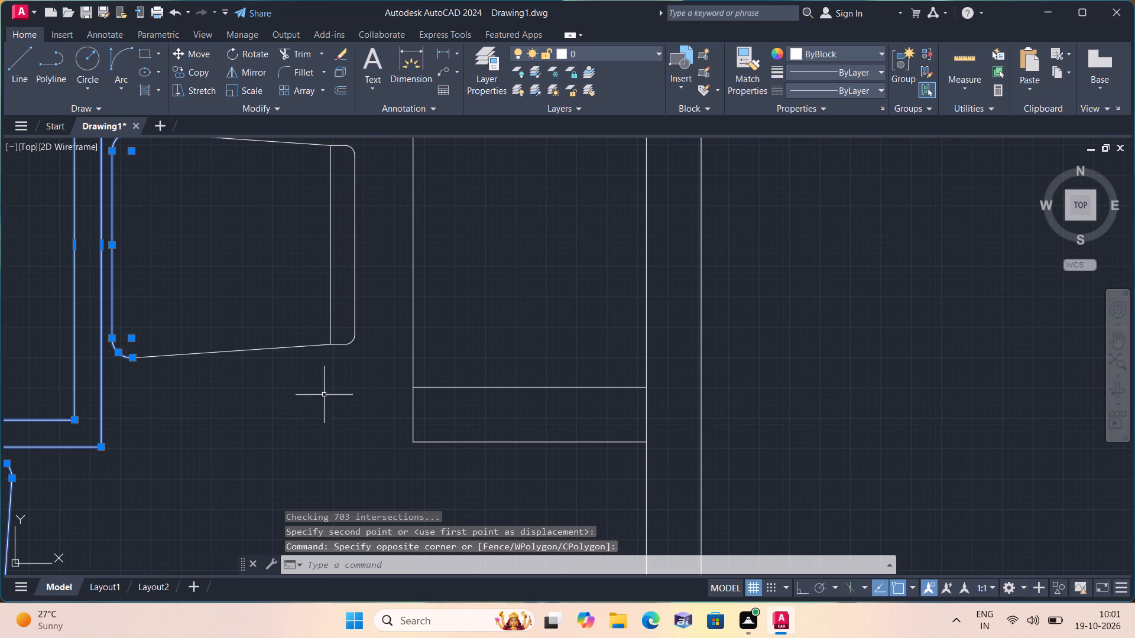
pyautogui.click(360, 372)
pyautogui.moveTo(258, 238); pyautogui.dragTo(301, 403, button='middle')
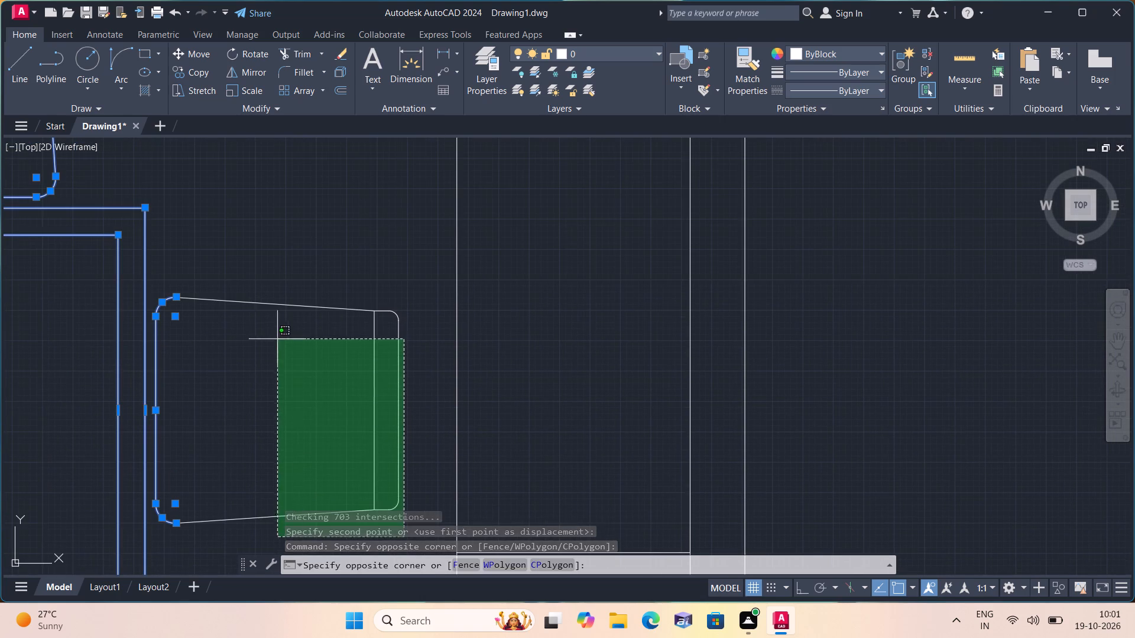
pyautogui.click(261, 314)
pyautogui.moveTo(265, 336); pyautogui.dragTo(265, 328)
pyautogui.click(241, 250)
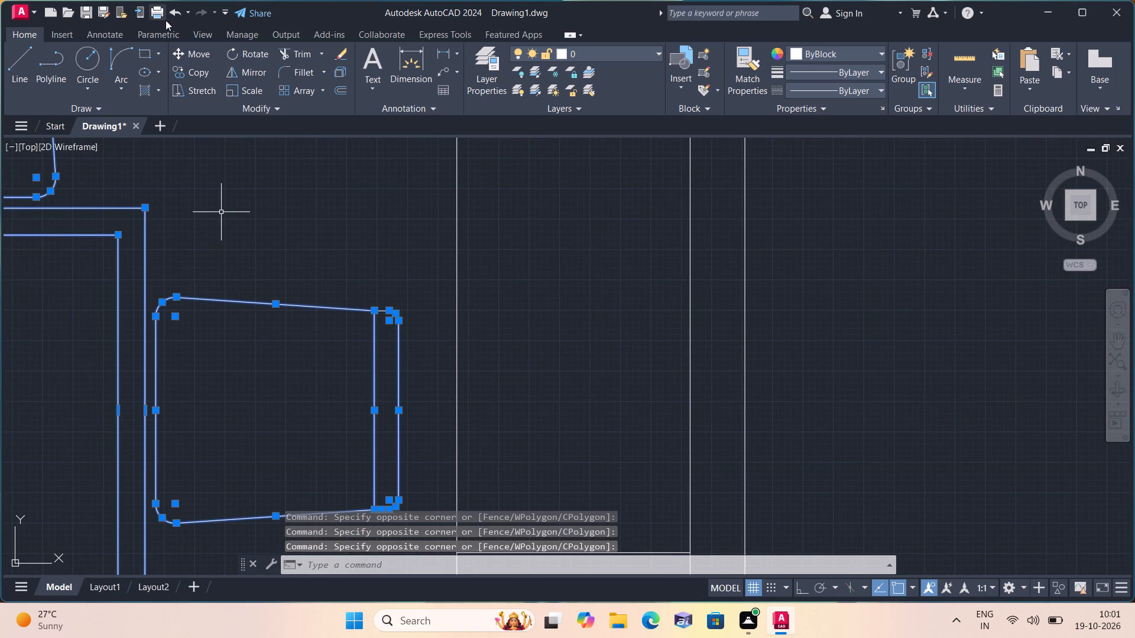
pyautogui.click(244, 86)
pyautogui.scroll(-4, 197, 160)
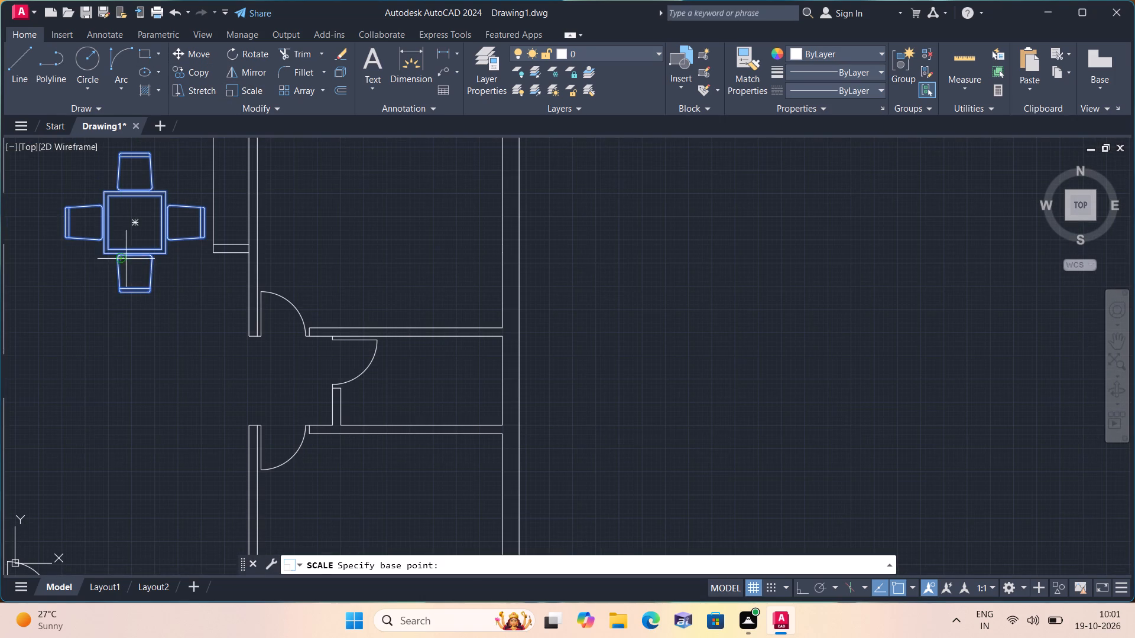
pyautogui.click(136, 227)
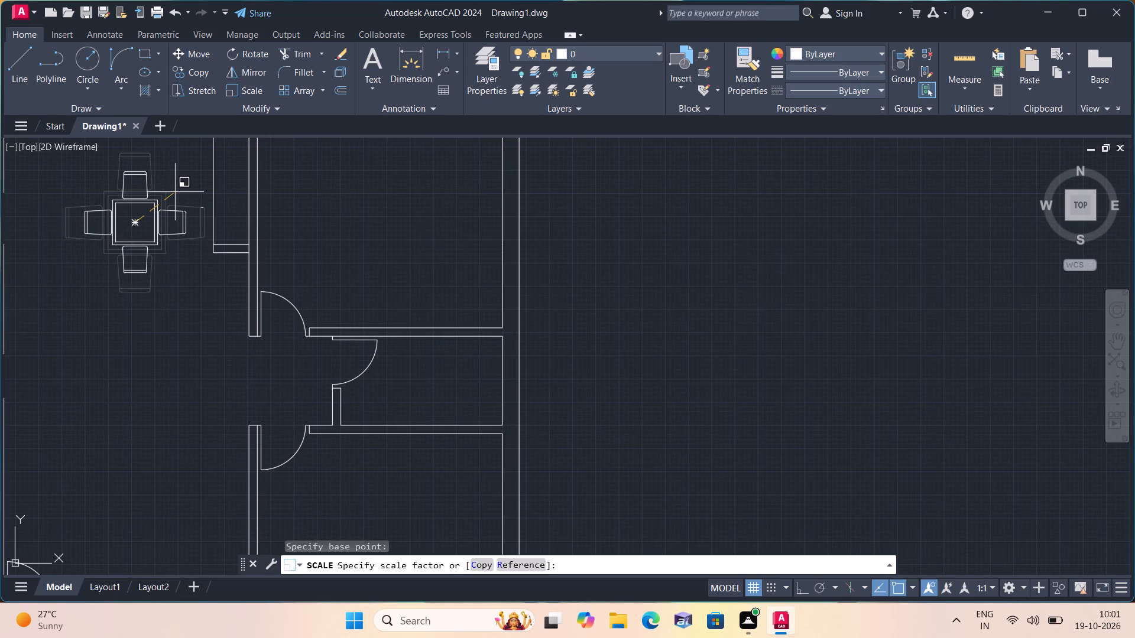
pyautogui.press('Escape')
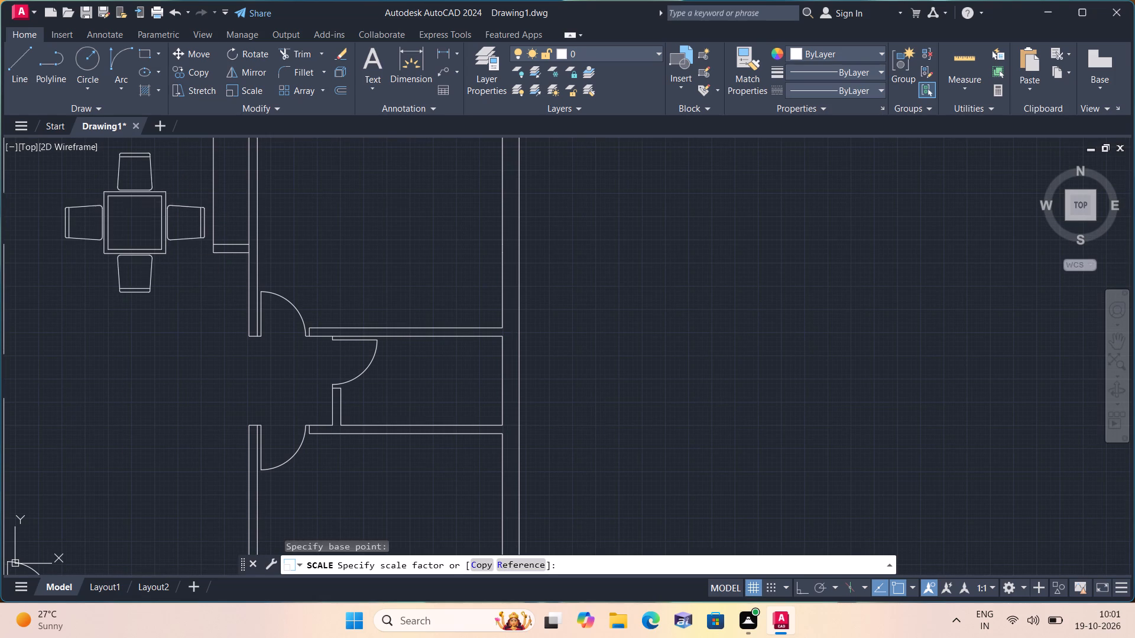
# Scale the upper hall's dining table and all four chairs down freehand to about 60% around the table's centre.
pyautogui.scroll(-1, 172, 271)
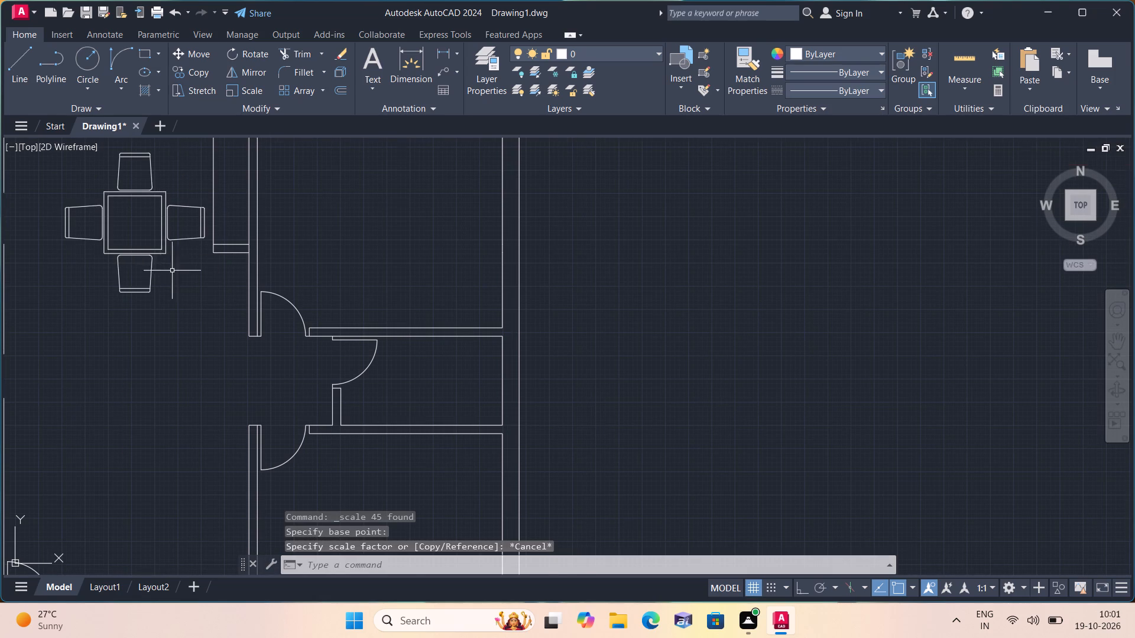
pyautogui.click(173, 310)
pyautogui.scroll(2, 115, 215)
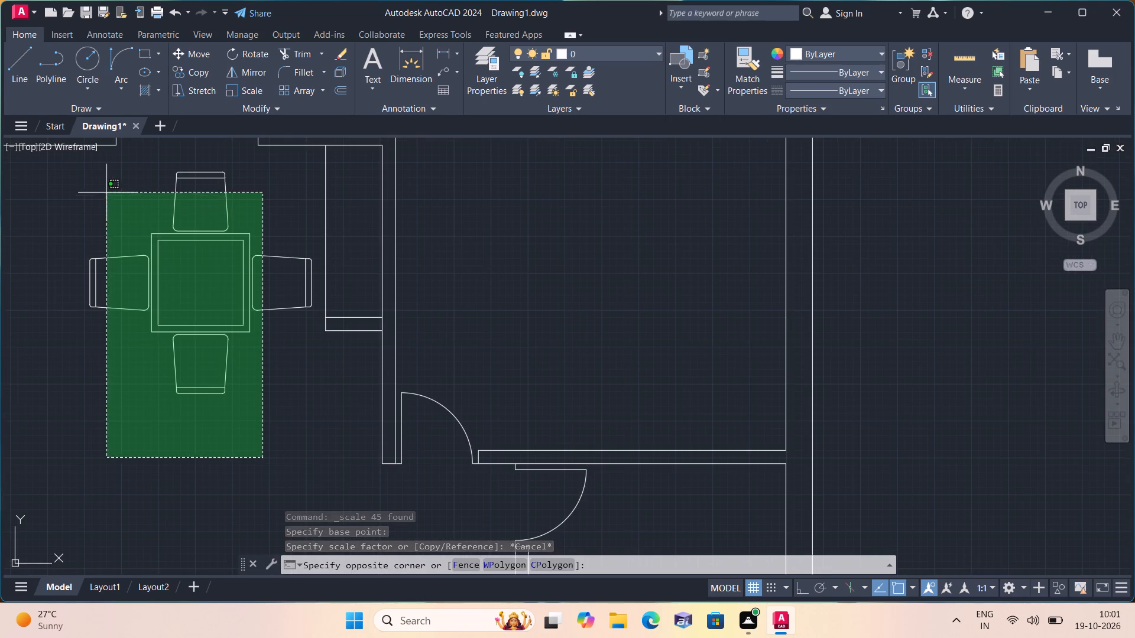
pyautogui.click(66, 165)
pyautogui.scroll(1, 253, 271)
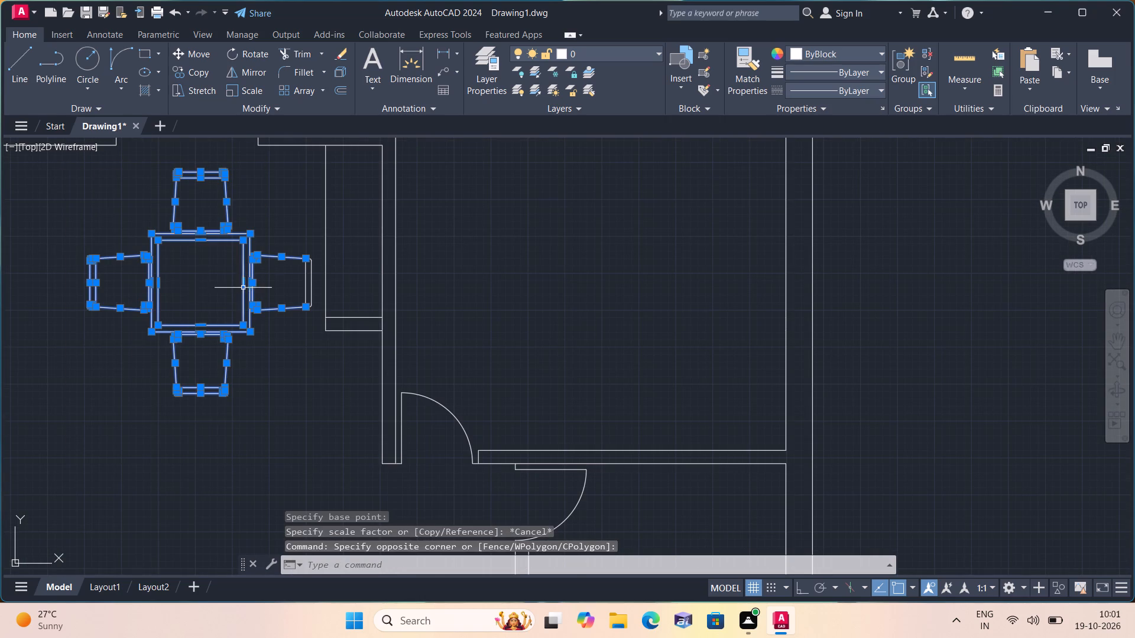
pyautogui.scroll(2, 254, 267)
pyautogui.scroll(1, 262, 171)
pyautogui.click(325, 185)
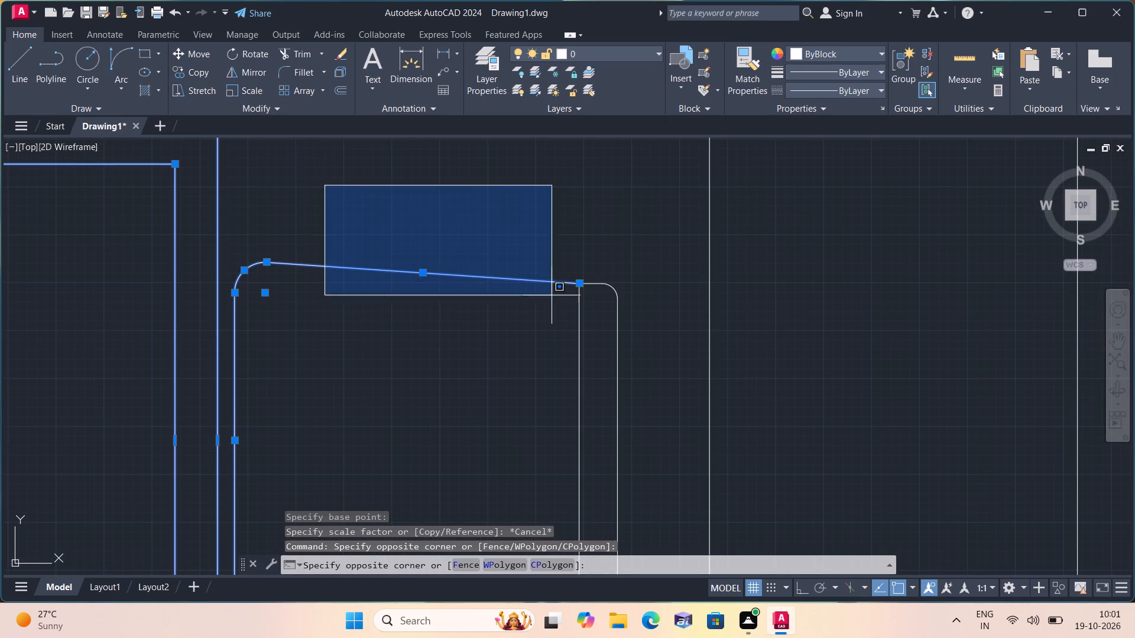
pyautogui.moveTo(576, 337); pyautogui.dragTo(484, 144, button='middle')
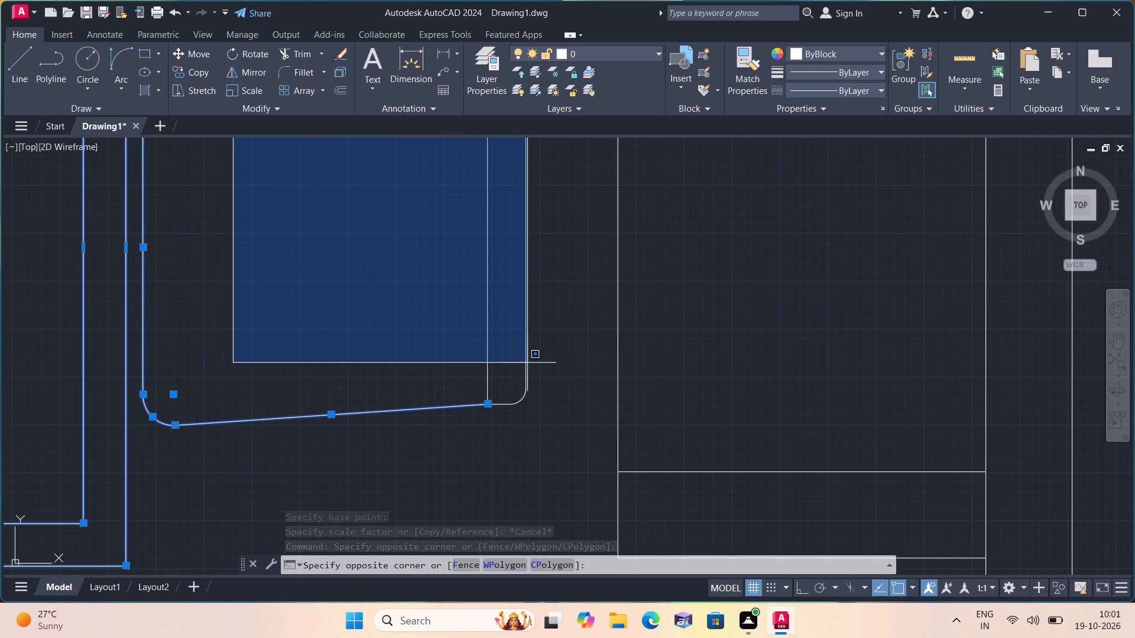
pyautogui.moveTo(541, 424); pyautogui.dragTo(535, 421)
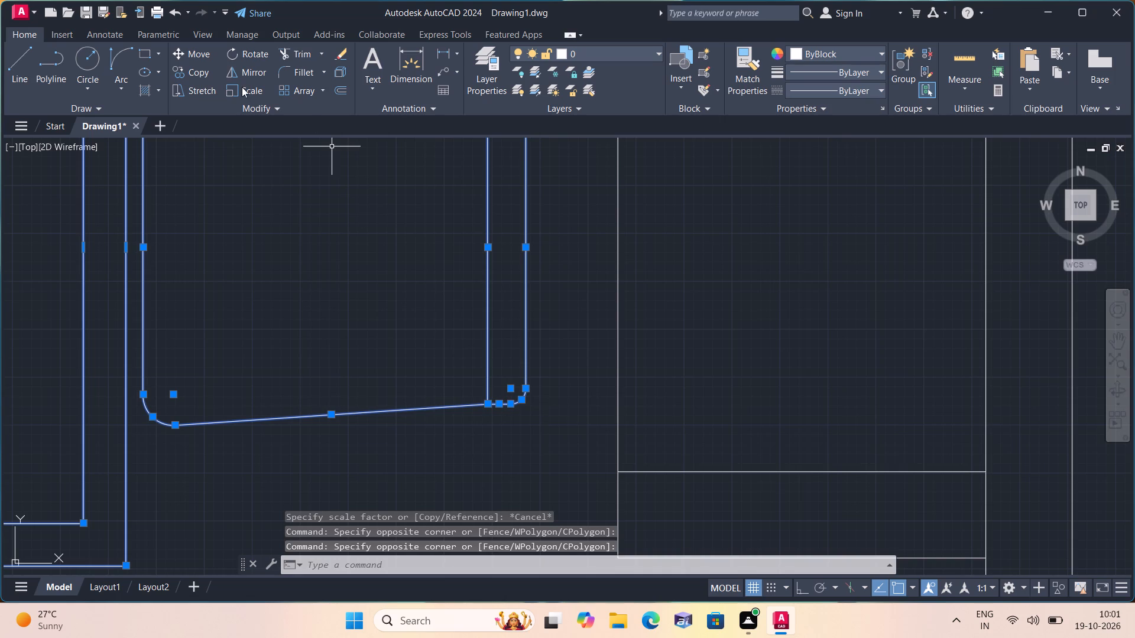
pyautogui.click(252, 85)
pyautogui.scroll(-3, 260, 111)
pyautogui.scroll(-1, 288, 246)
pyautogui.scroll(-3, 131, 225)
pyautogui.moveTo(131, 225); pyautogui.dragTo(163, 239, button='middle')
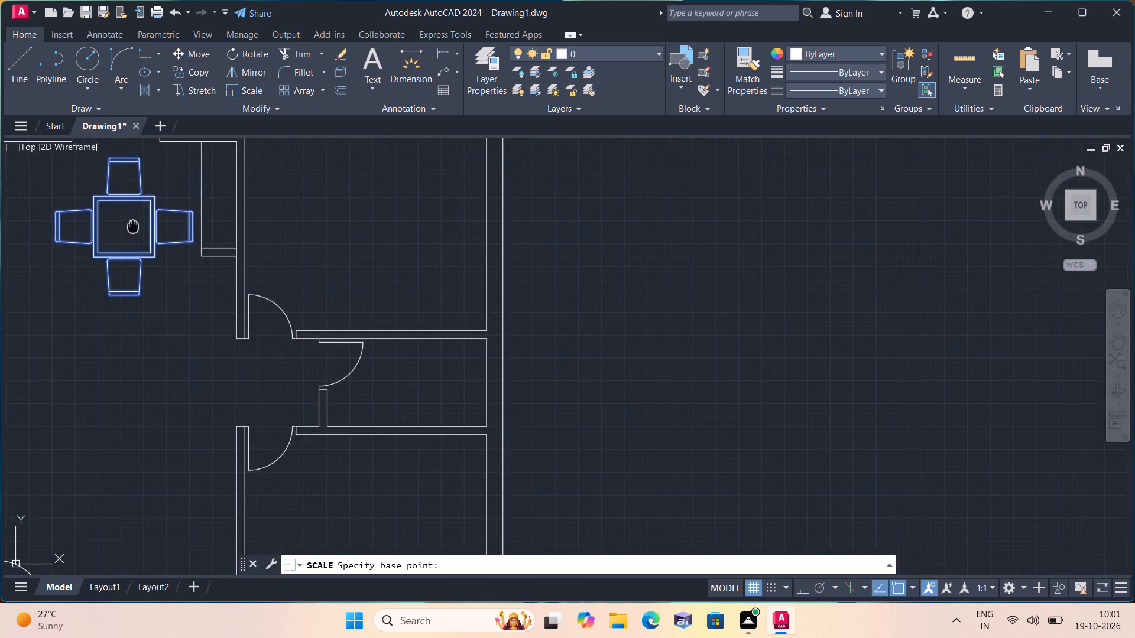
pyautogui.moveTo(163, 239); pyautogui.dragTo(245, 336, button='middle')
pyautogui.scroll(2, 215, 336)
pyautogui.click(270, 331)
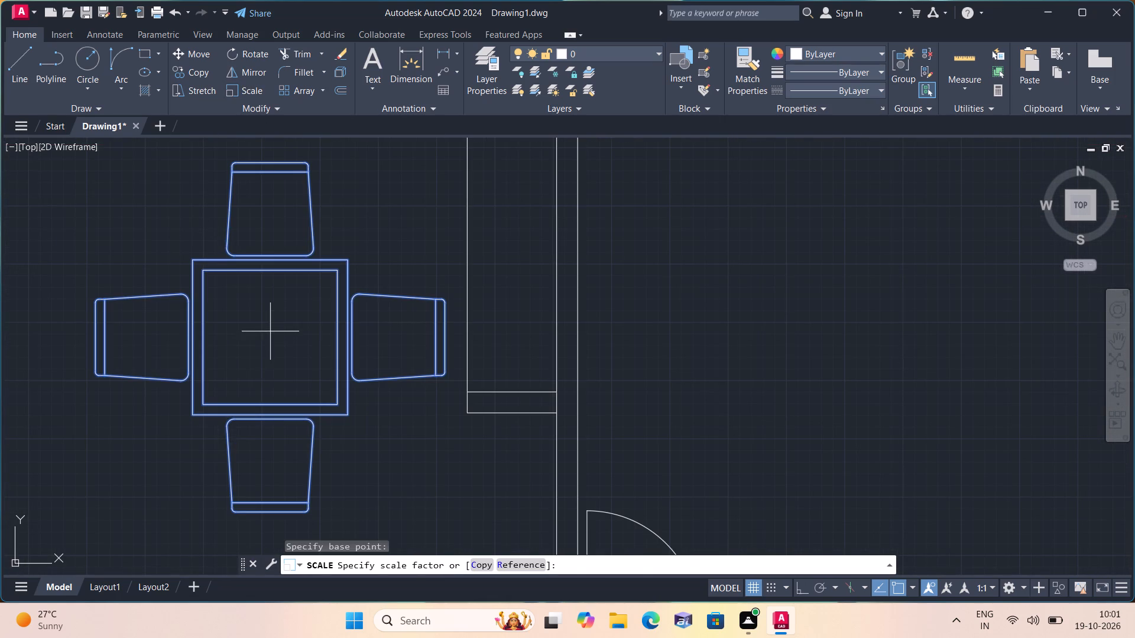
pyautogui.click(338, 413)
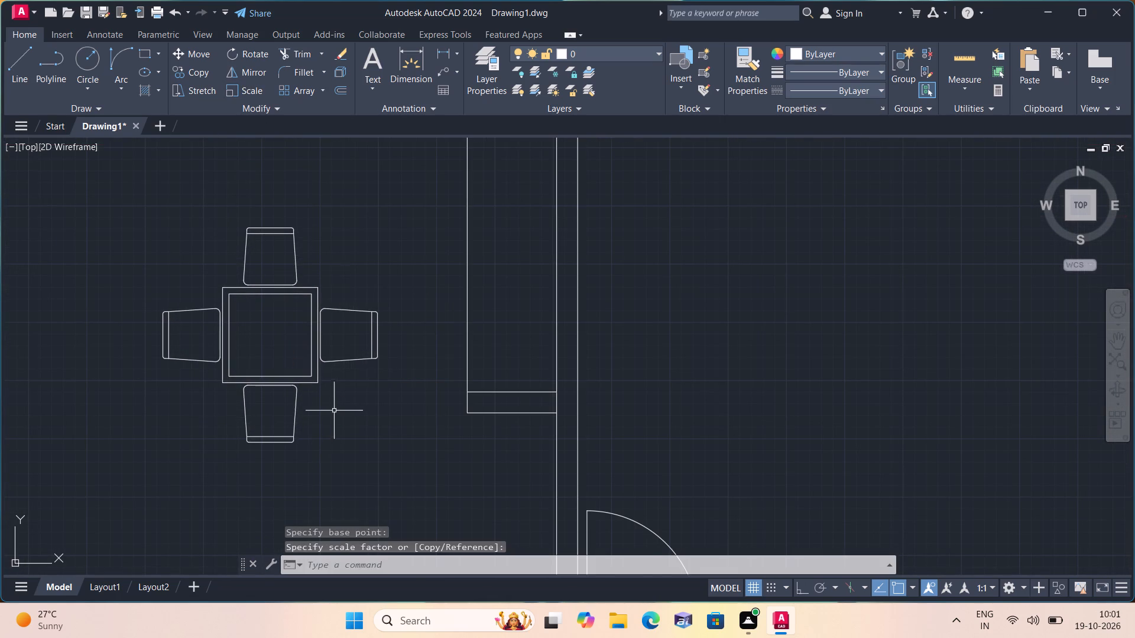
# Move the resized dining set slightly up and right in the upper unit's hall, closer to the double doors.
pyautogui.scroll(-2, 314, 333)
pyautogui.click(342, 402)
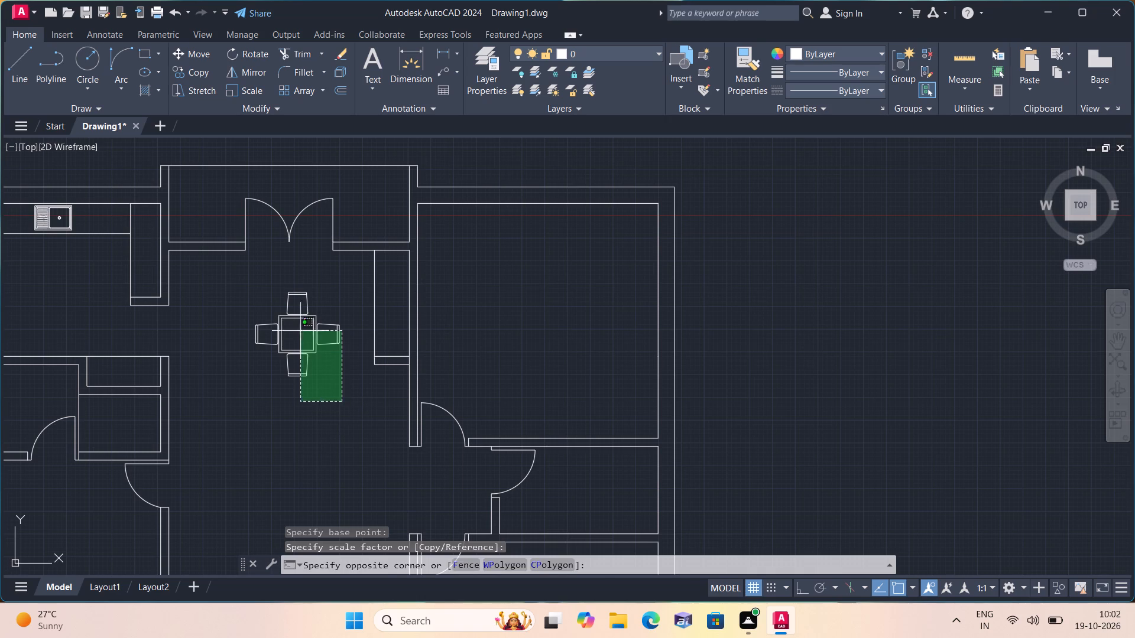
pyautogui.click(235, 279)
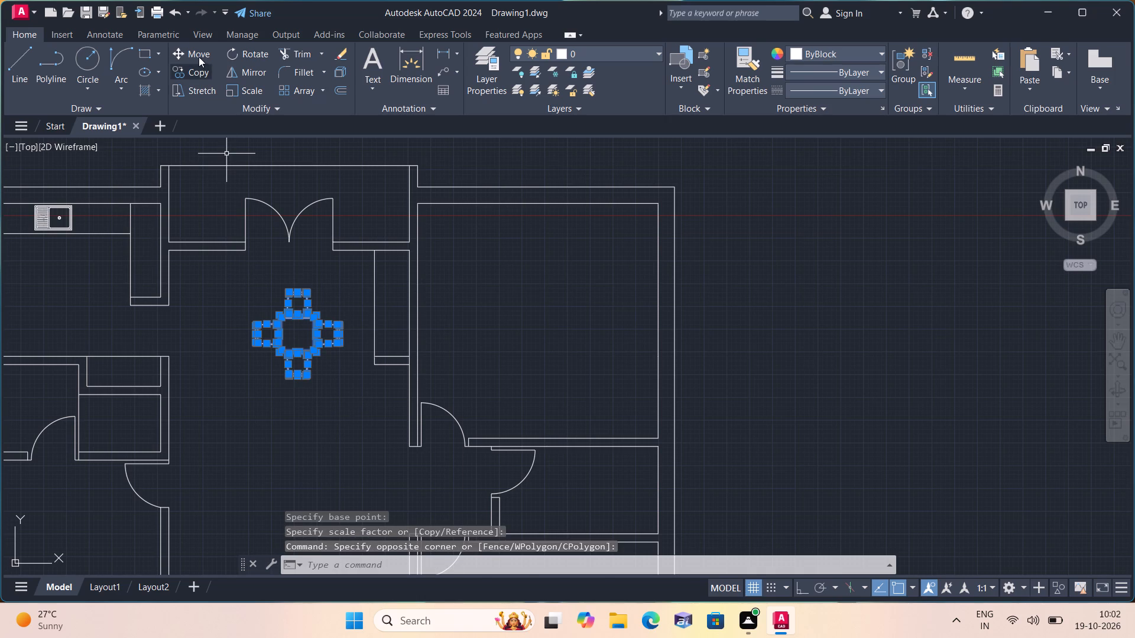
pyautogui.click(194, 50)
pyautogui.click(294, 336)
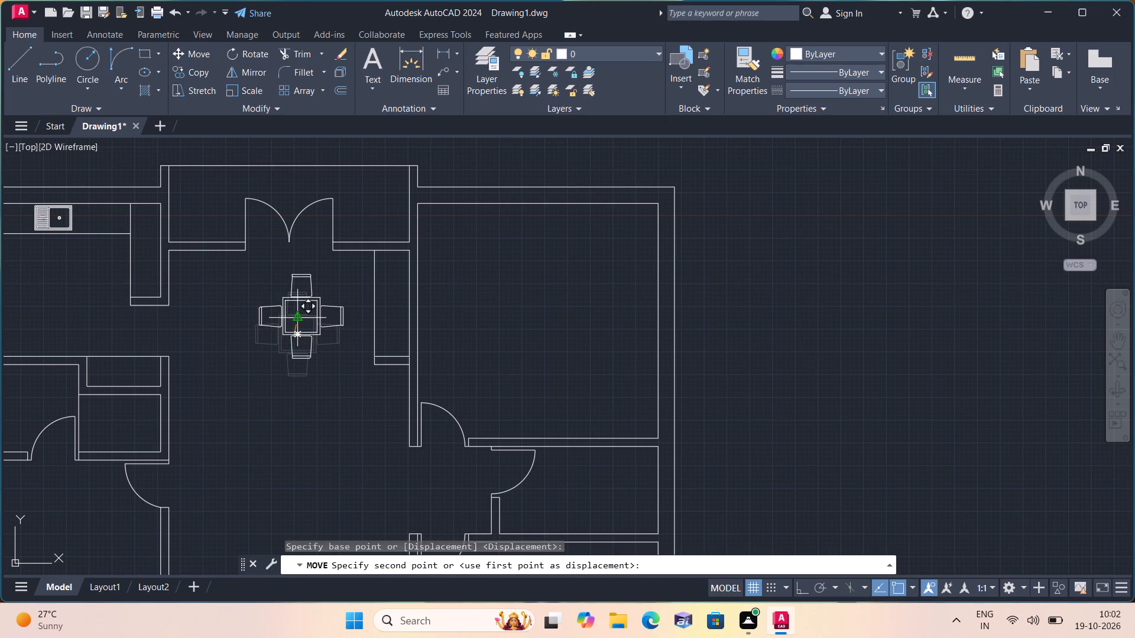
pyautogui.click(307, 314)
# Copy the dining set by its table centre into the lower unit's hall, left of and above its double doors.
pyautogui.scroll(1, 300, 297)
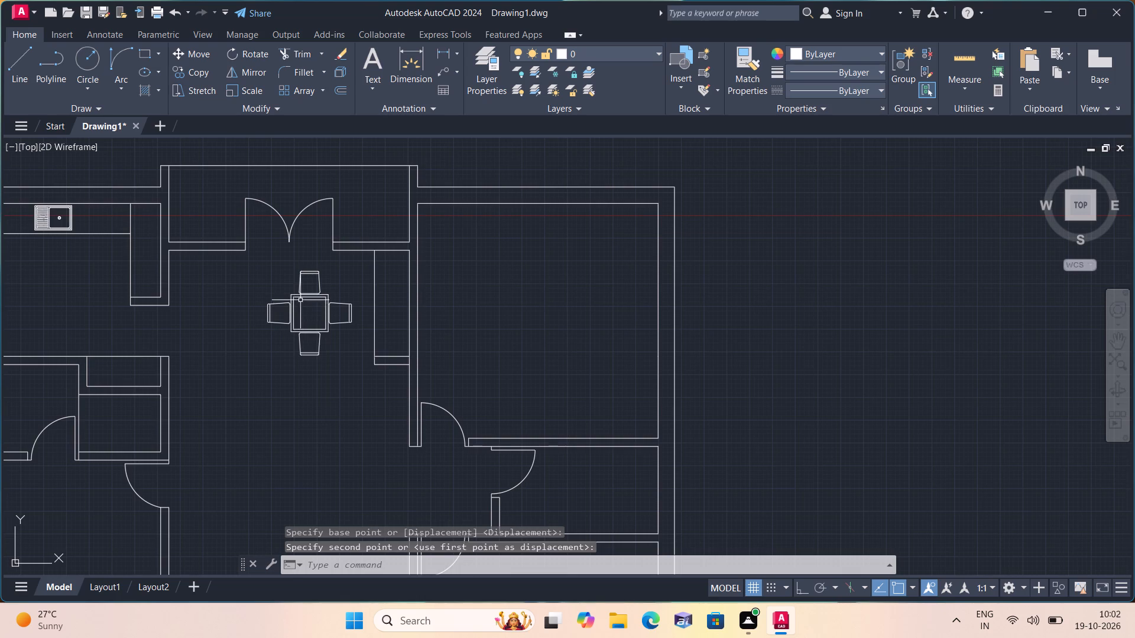
pyautogui.click(230, 248)
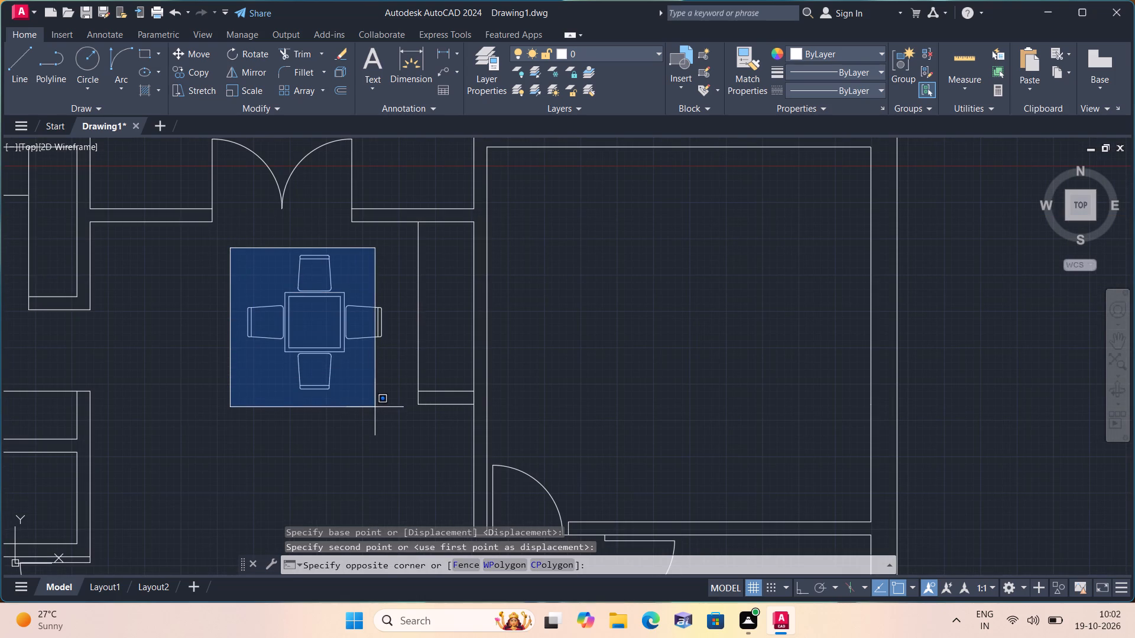
pyautogui.click(395, 393)
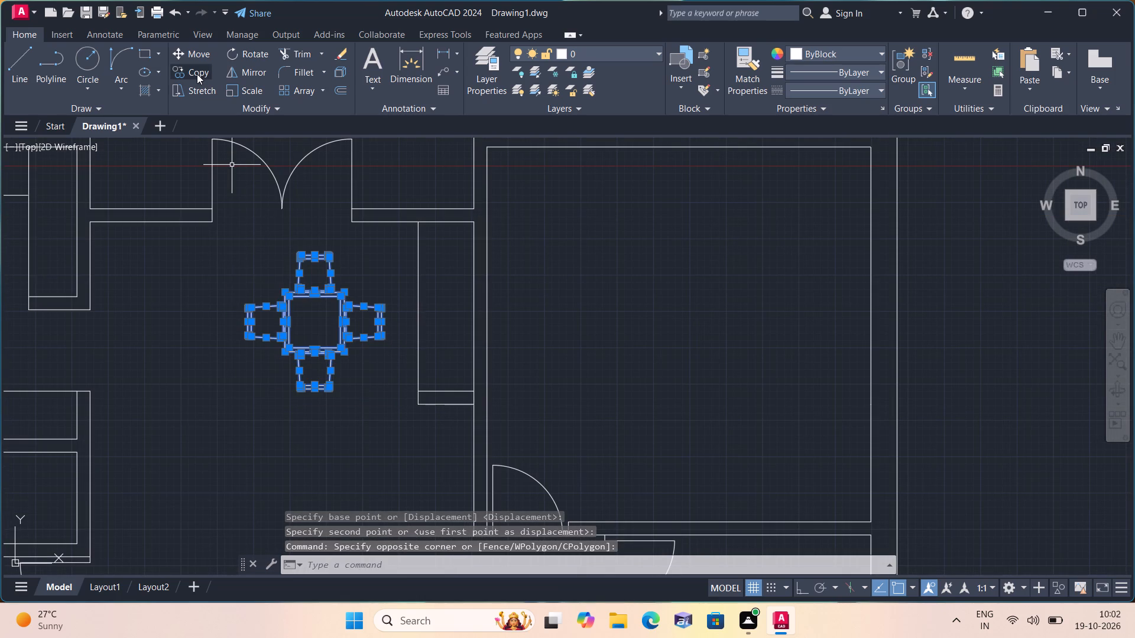
pyautogui.click(197, 69)
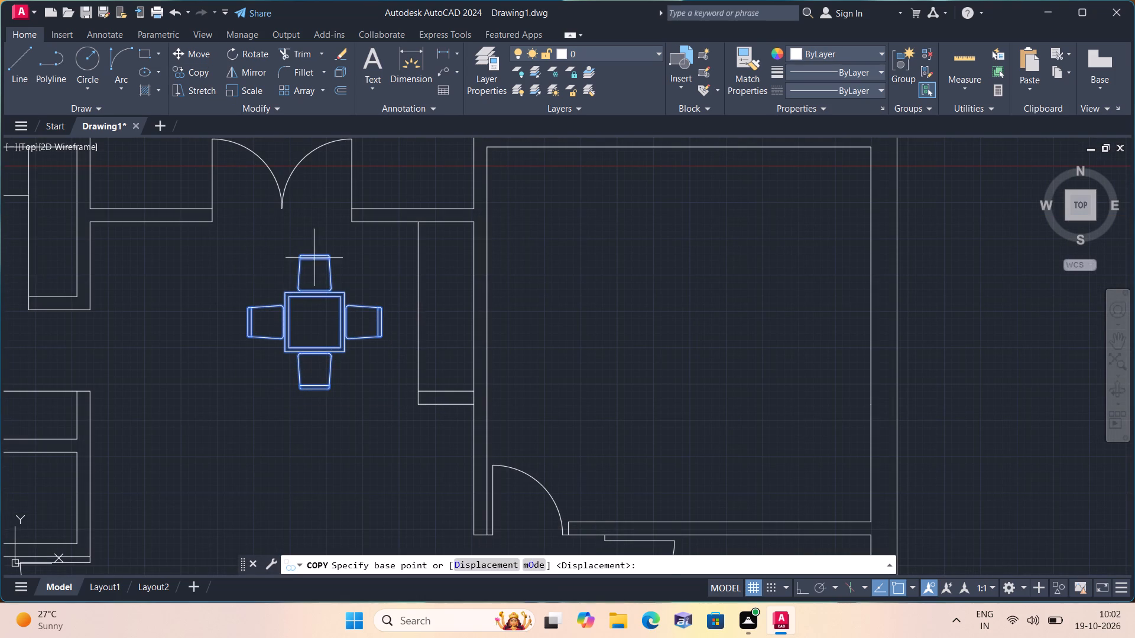
pyautogui.click(312, 333)
pyautogui.scroll(-5, 310, 299)
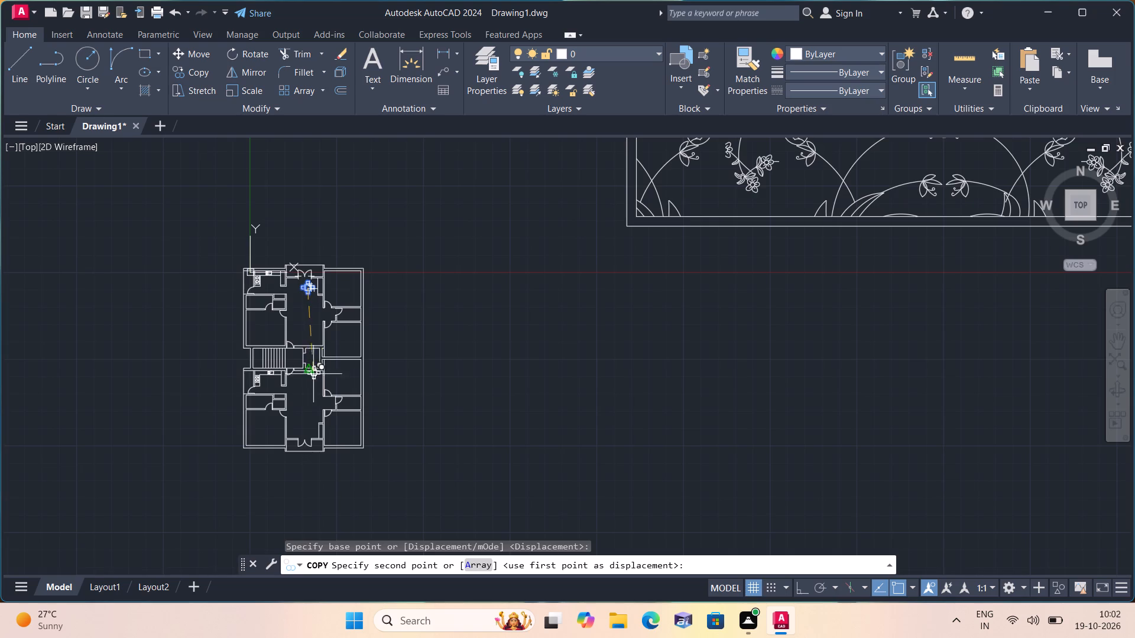
pyautogui.scroll(-1, 325, 379)
pyautogui.moveTo(324, 379); pyautogui.dragTo(287, 219, button='middle')
pyautogui.scroll(1, 252, 241)
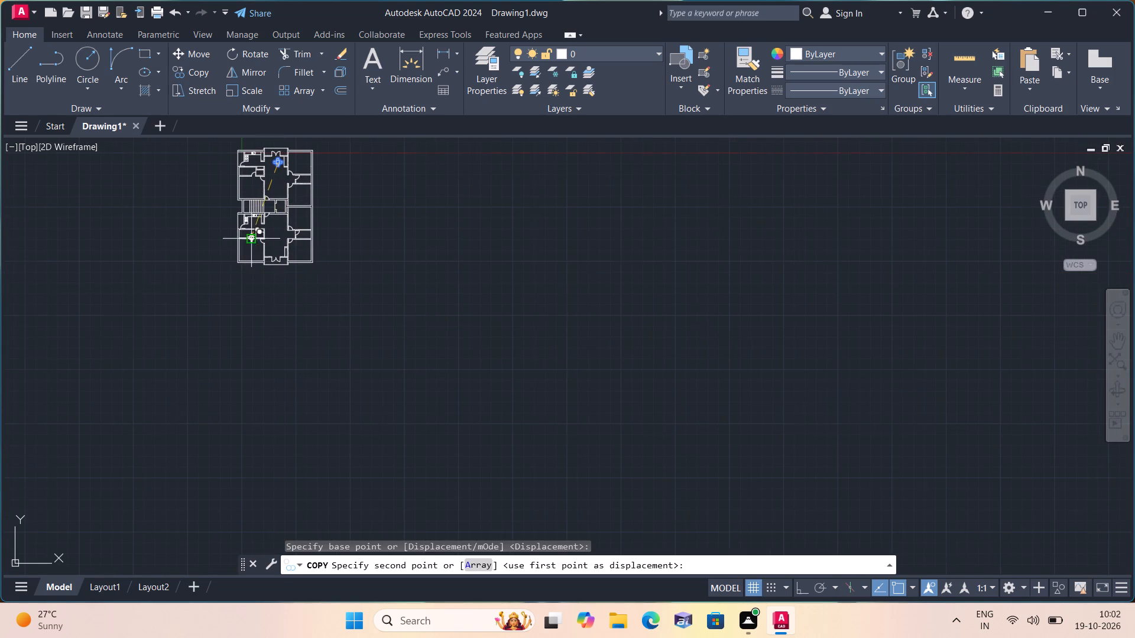
pyautogui.scroll(4, 252, 241)
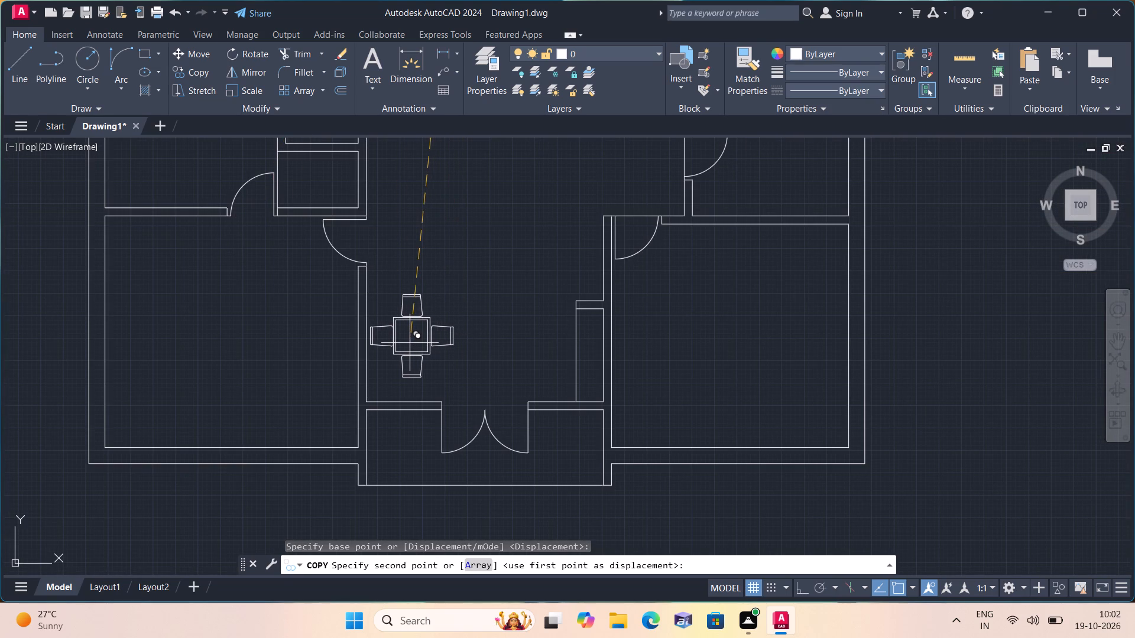
pyautogui.click(422, 347)
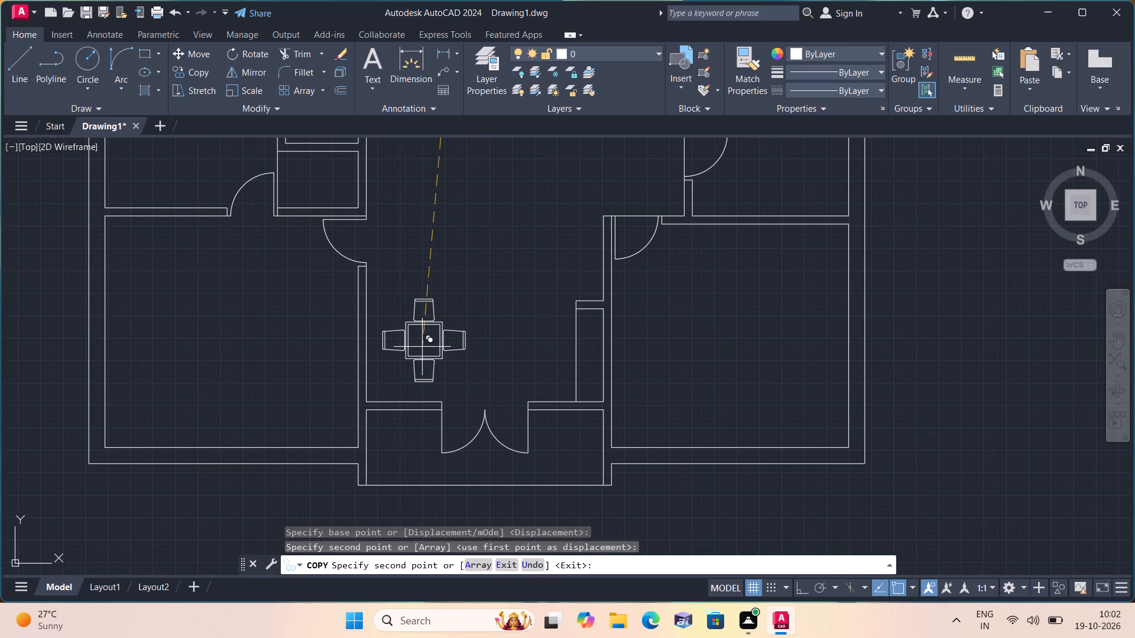
pyautogui.press('Escape')
pyautogui.scroll(-4, 444, 295)
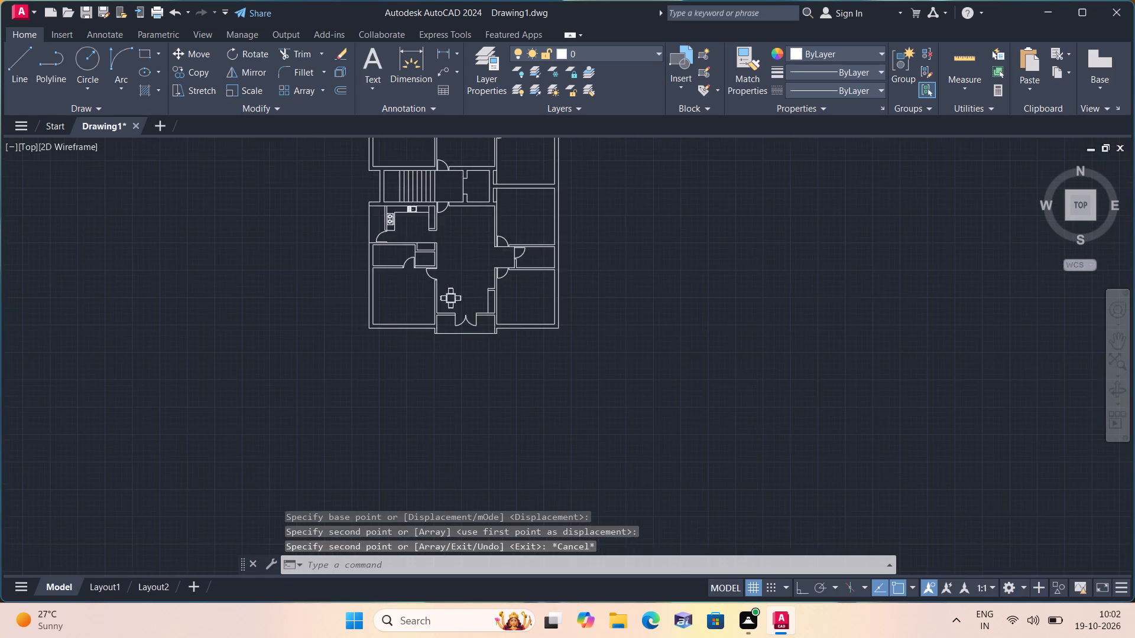
# Move the dining set in the lower unit's hall to the right and slightly down, beside the narrow recess on the right wall.
pyautogui.moveTo(424, 169); pyautogui.dragTo(422, 216, button='middle')
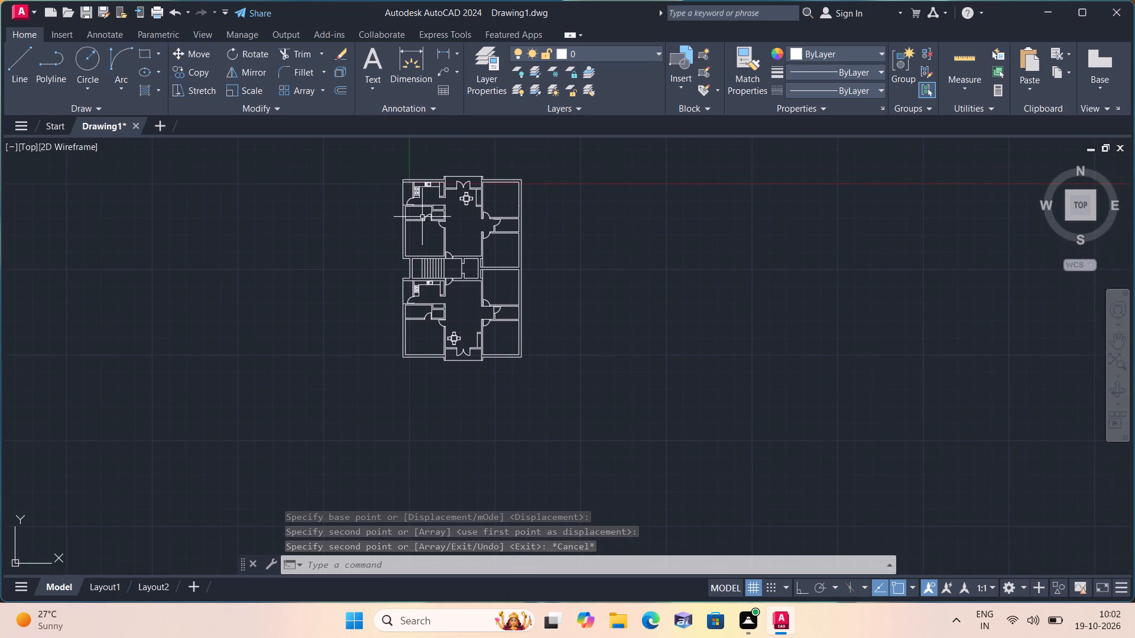
pyautogui.scroll(-1, 422, 217)
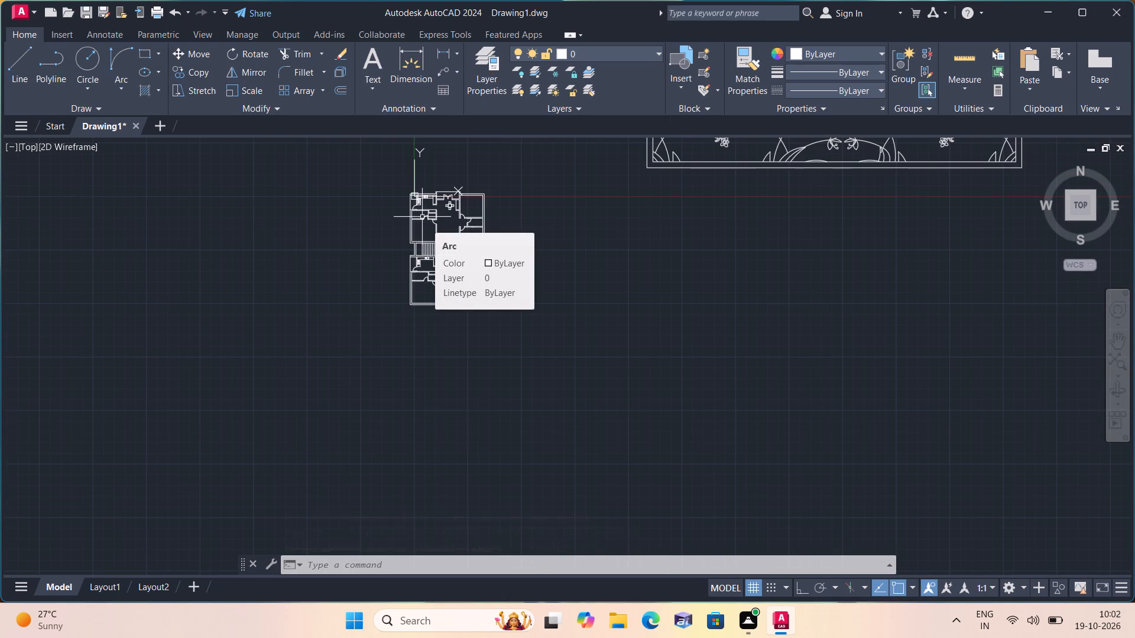
pyautogui.scroll(1, 461, 229)
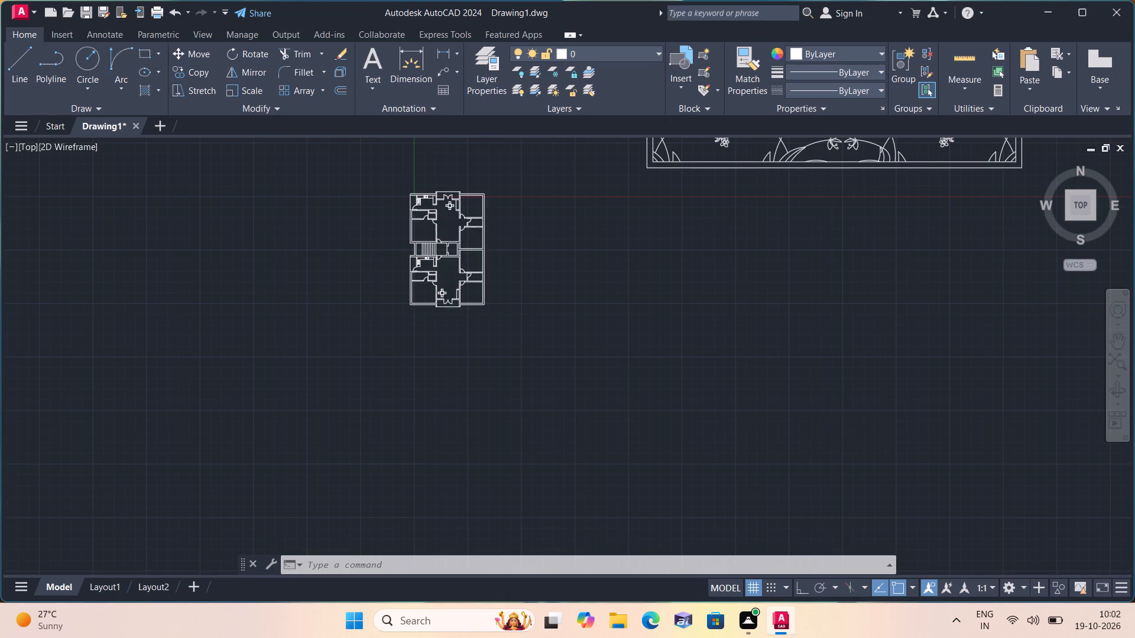
pyautogui.scroll(1, 461, 229)
pyautogui.scroll(1, 418, 409)
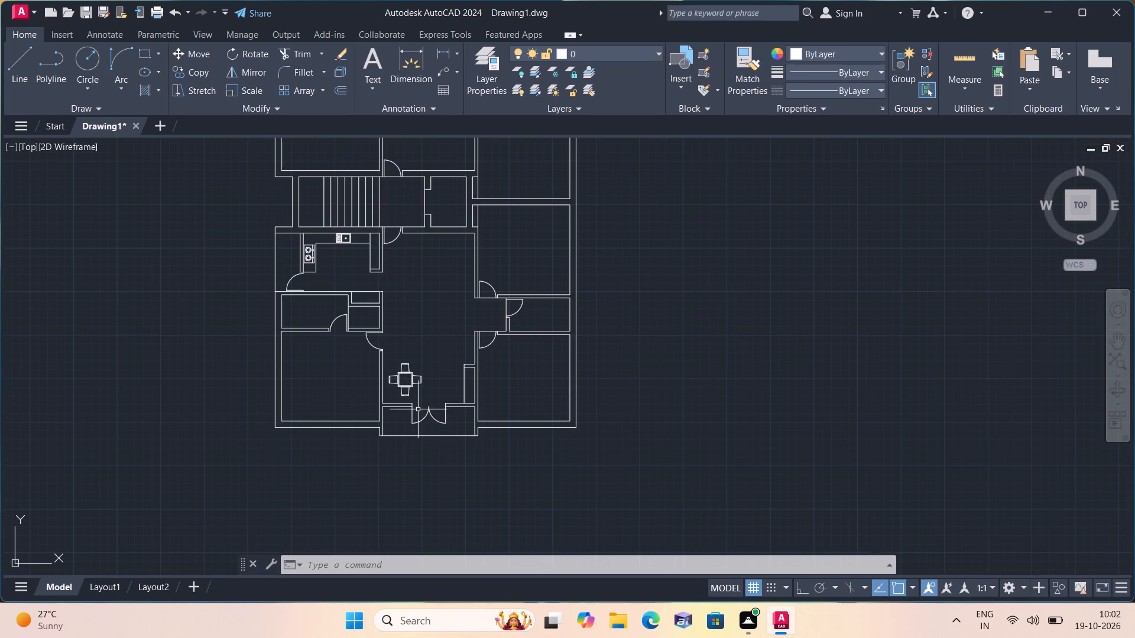
pyautogui.scroll(3, 417, 409)
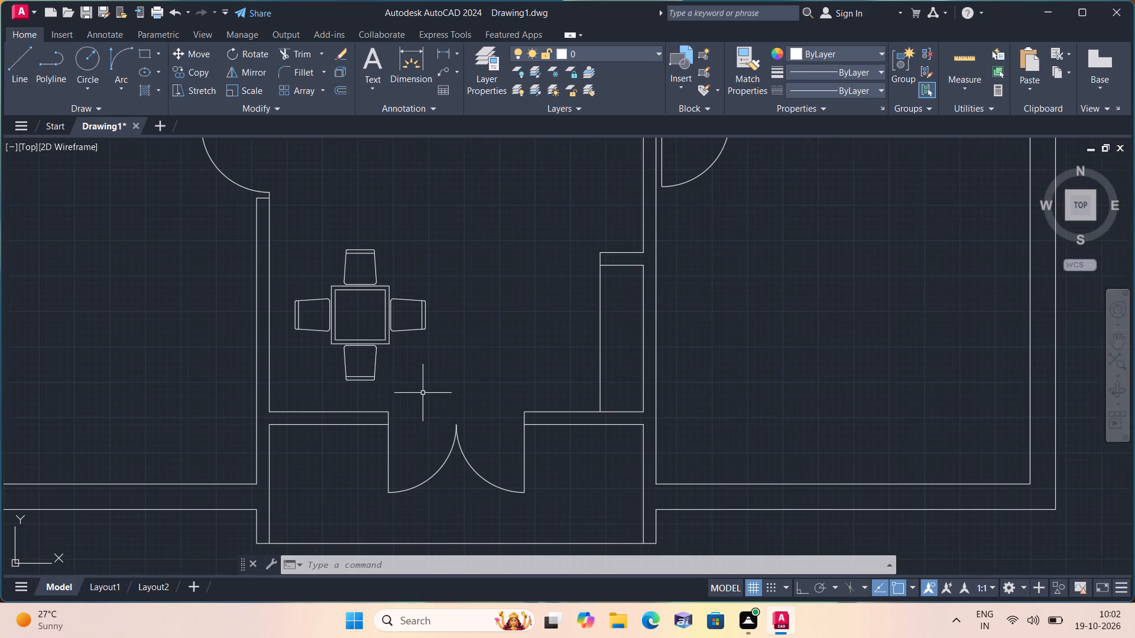
pyautogui.click(441, 389)
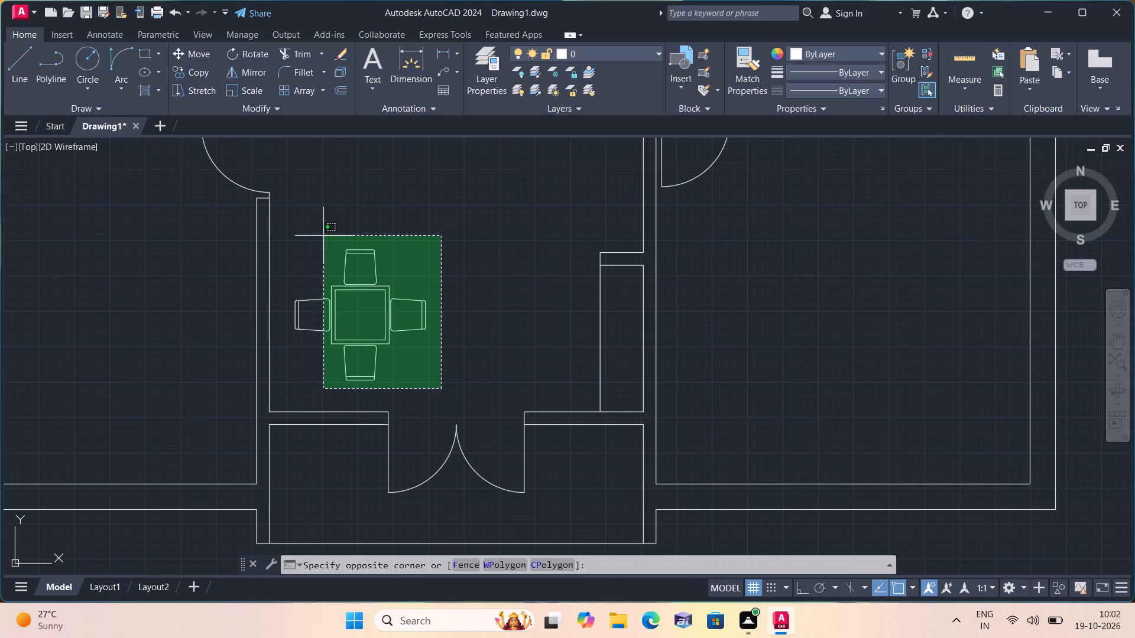
pyautogui.click(285, 209)
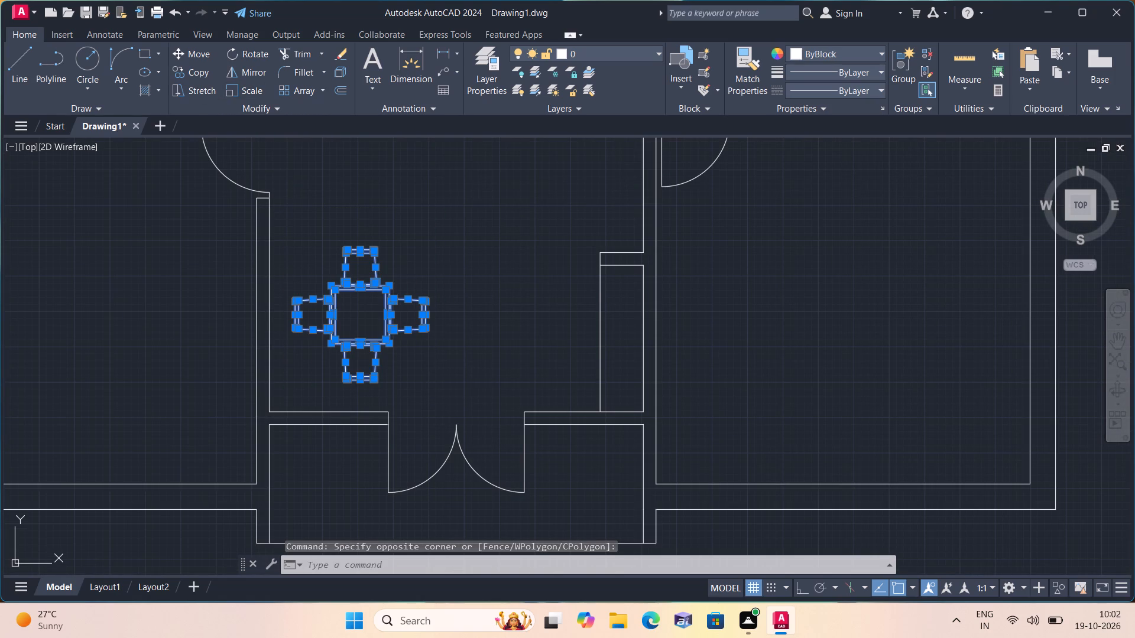
pyautogui.click(190, 50)
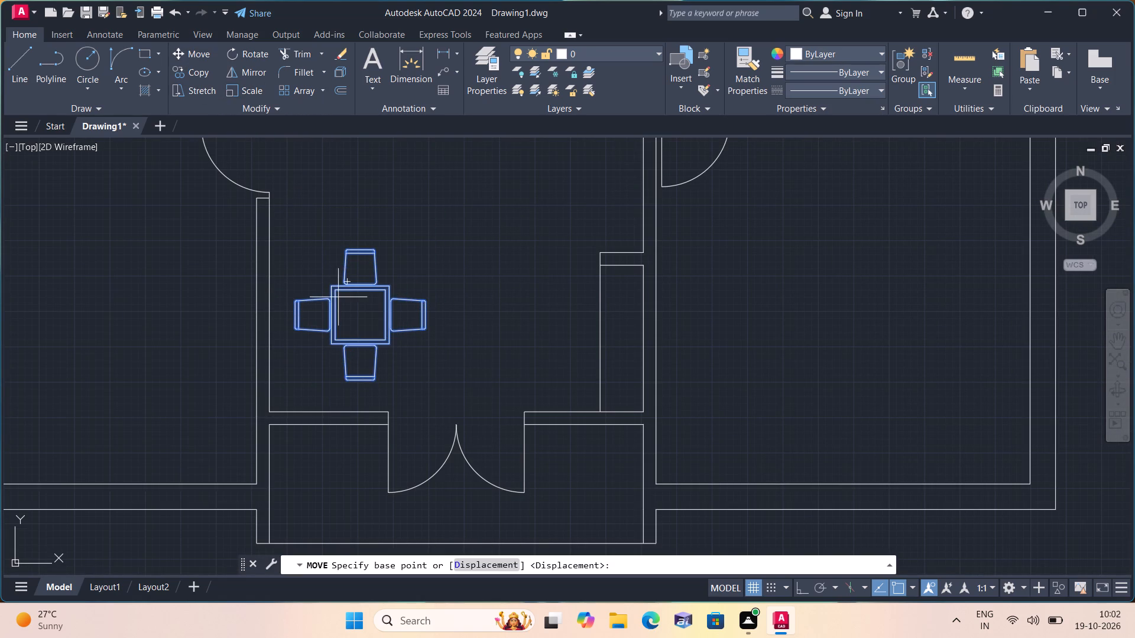
pyautogui.click(339, 301)
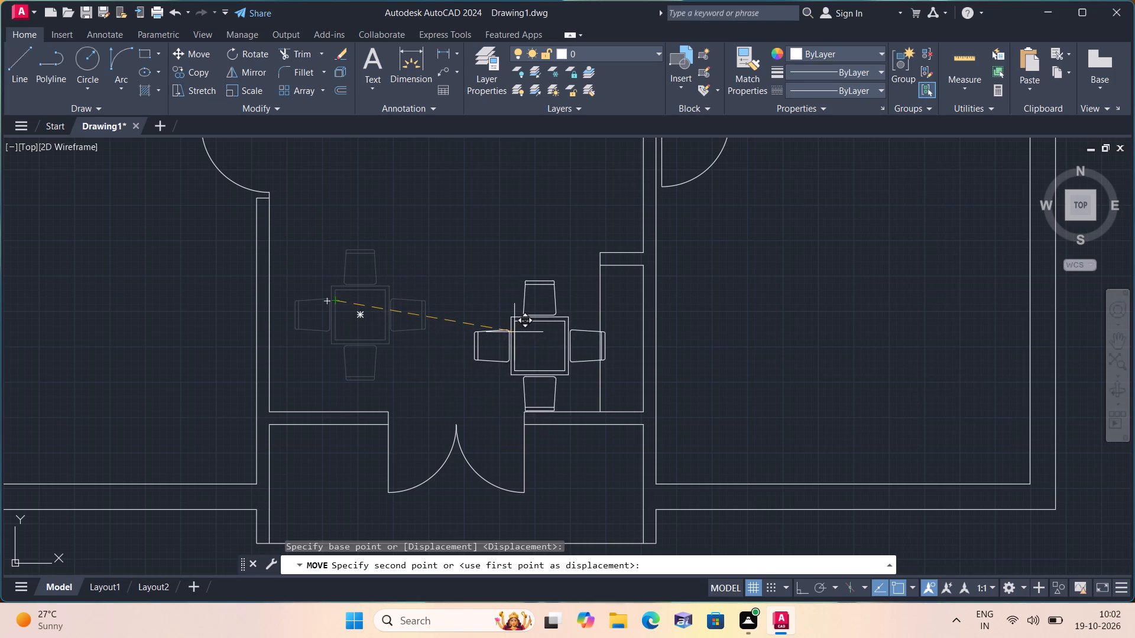
pyautogui.click(495, 318)
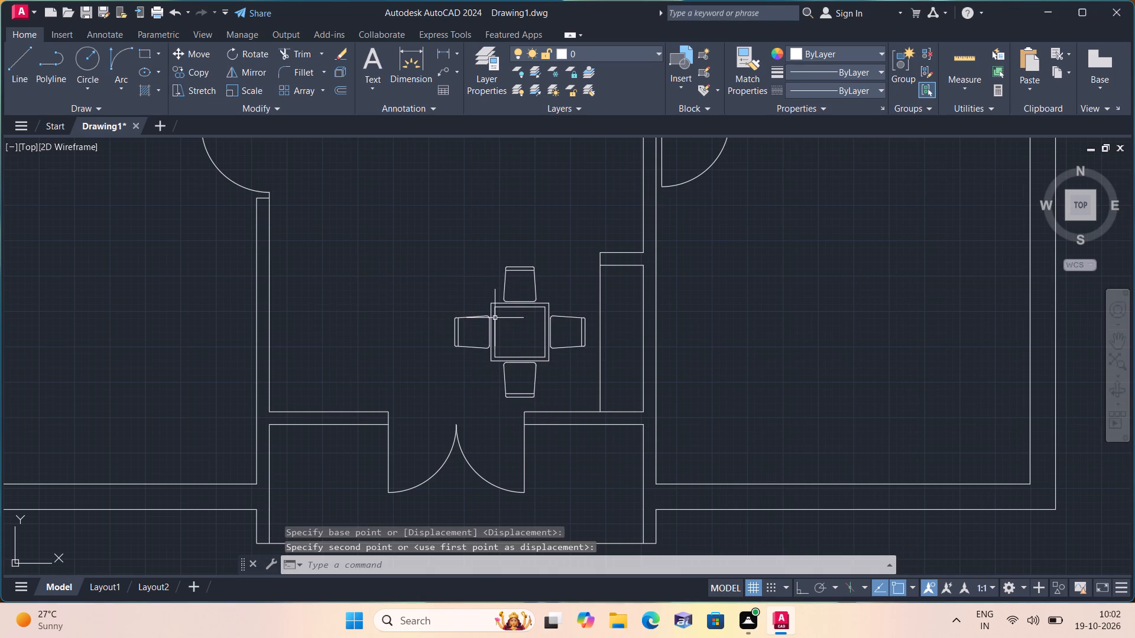
# Scale the large bed block with its headboard at the top down freehand about the mattress centre, small enough for the plan's rooms.
pyautogui.scroll(-2, 548, 333)
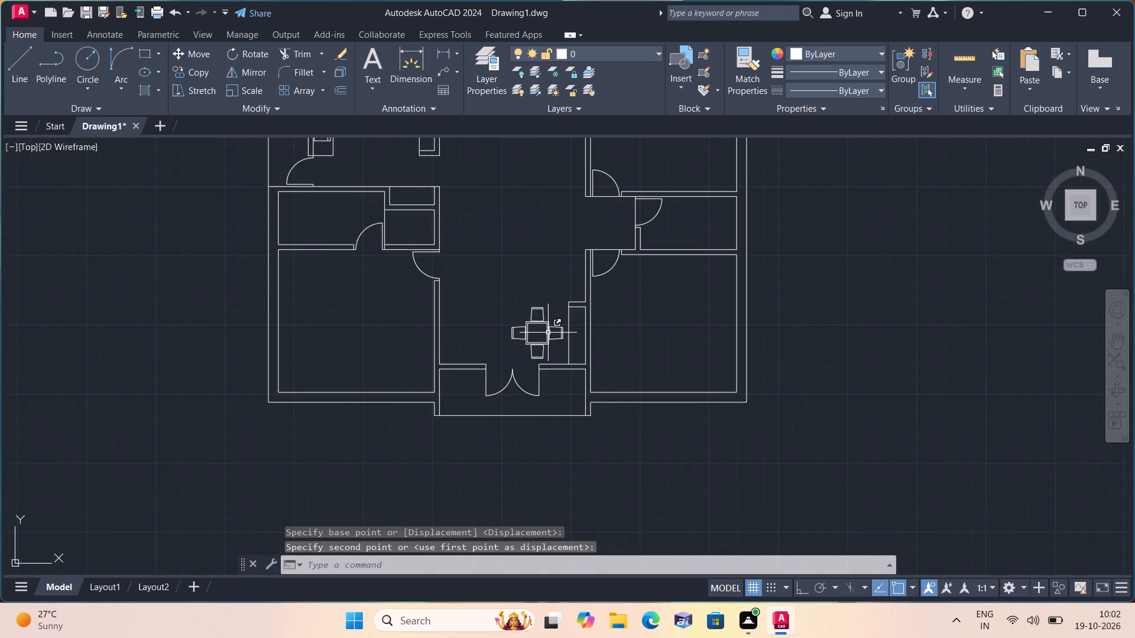
pyautogui.scroll(-1, 548, 333)
pyautogui.moveTo(546, 318); pyautogui.dragTo(408, 425, button='middle')
pyautogui.scroll(-3, 431, 416)
pyautogui.moveTo(461, 334); pyautogui.dragTo(393, 357, button='middle')
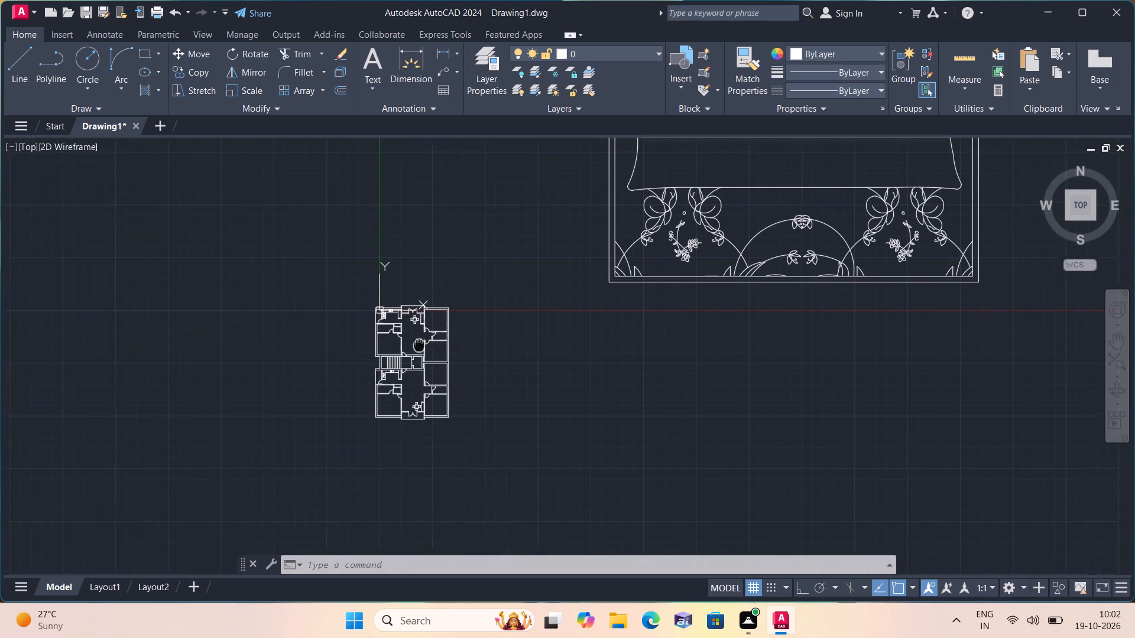
pyautogui.moveTo(393, 357); pyautogui.dragTo(283, 408, button='middle')
pyautogui.scroll(-2, 367, 402)
pyautogui.moveTo(291, 385); pyautogui.dragTo(283, 388, button='middle')
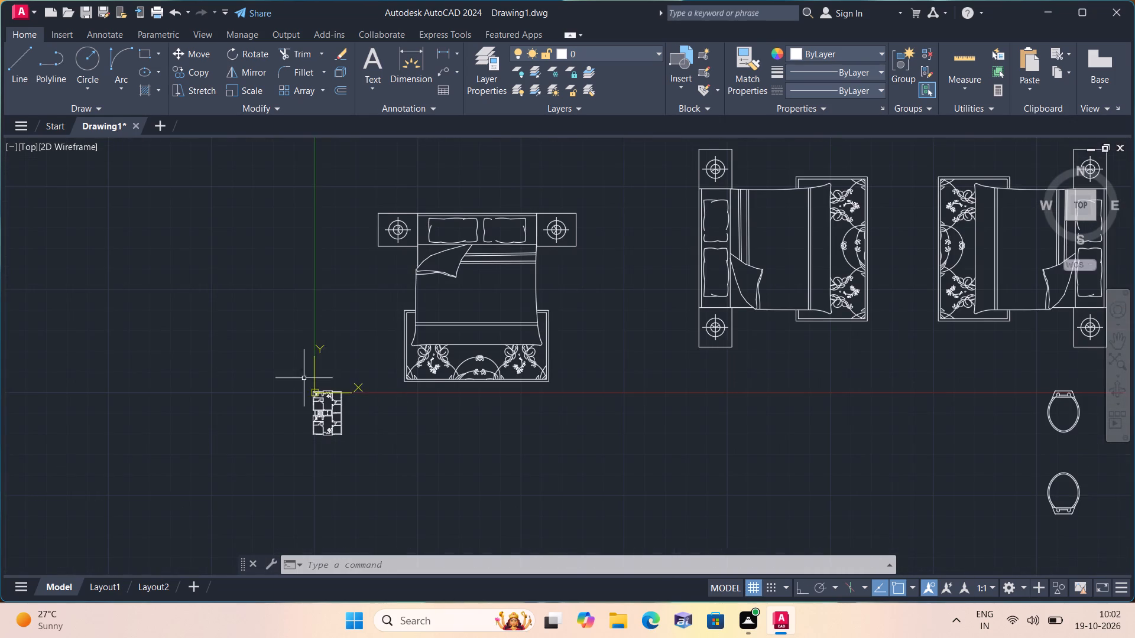
pyautogui.moveTo(283, 388); pyautogui.dragTo(162, 435, button='middle')
pyautogui.click(220, 217)
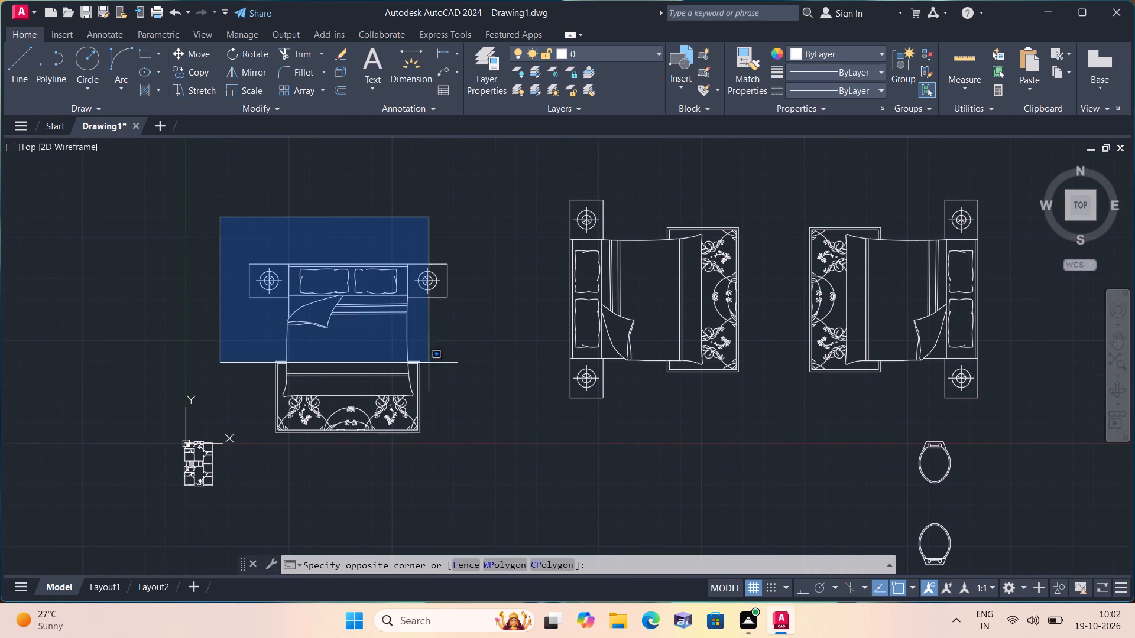
pyautogui.click(479, 440)
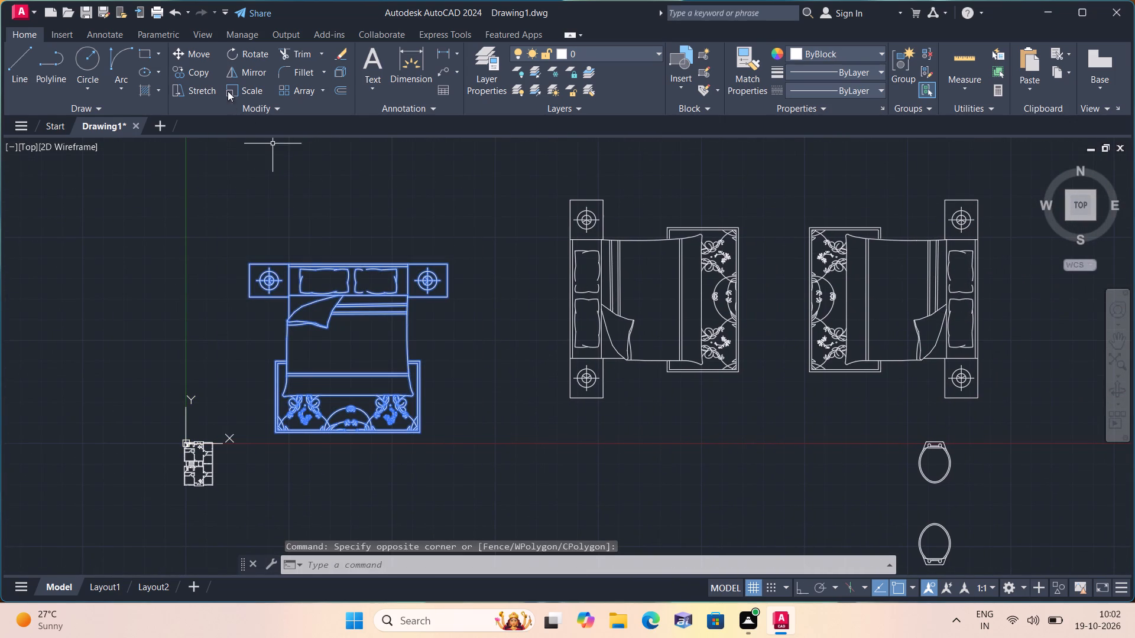
pyautogui.click(249, 89)
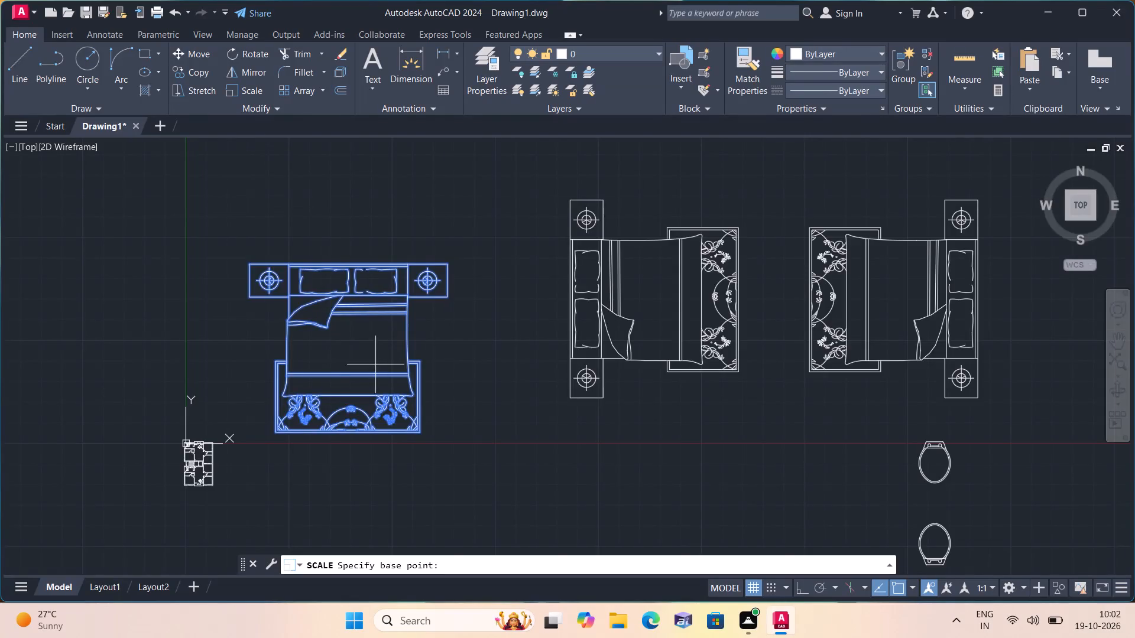
pyautogui.scroll(1, 345, 338)
pyautogui.click(346, 338)
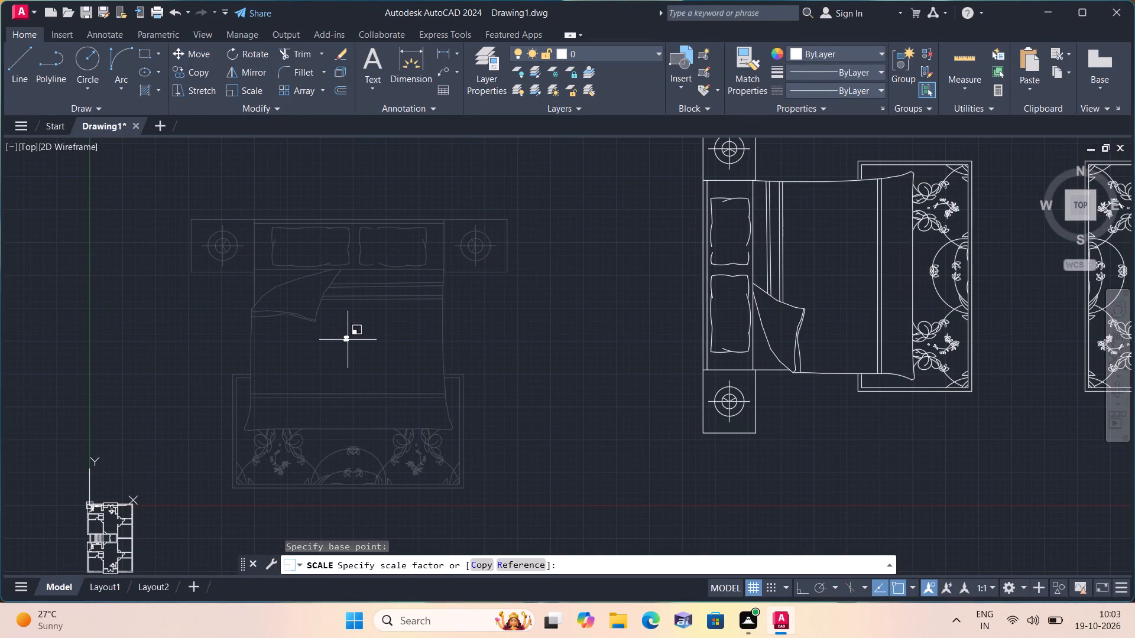
pyautogui.click(348, 340)
# Move the tiny scaled-down bed into the upper part of the upper unit's top-right bedroom.
pyautogui.click(366, 358)
pyautogui.click(320, 311)
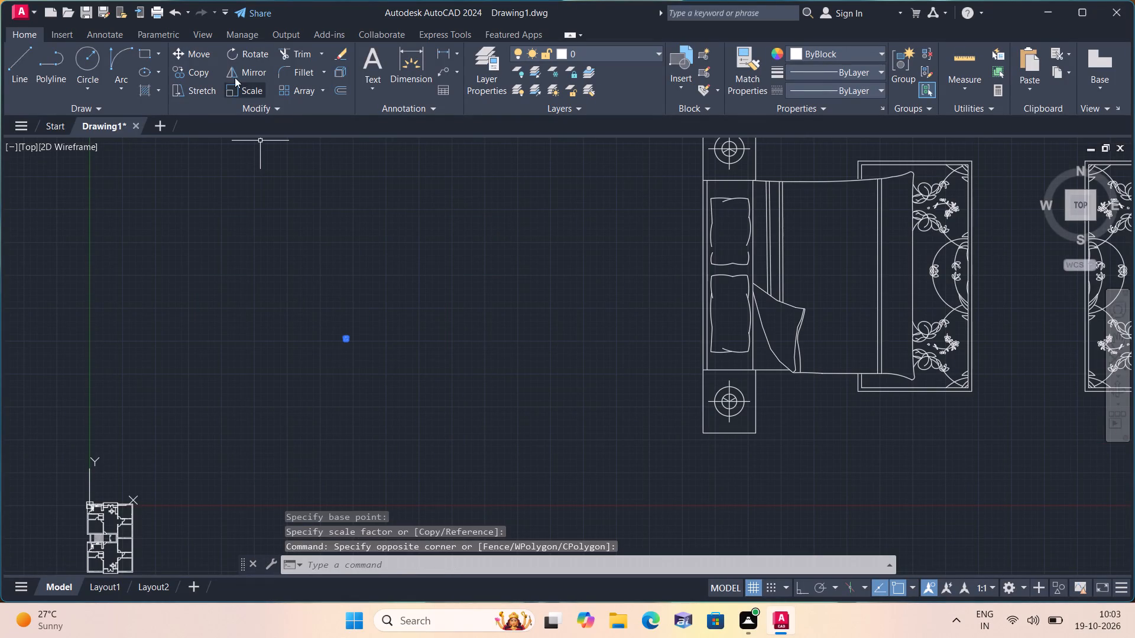
pyautogui.click(197, 52)
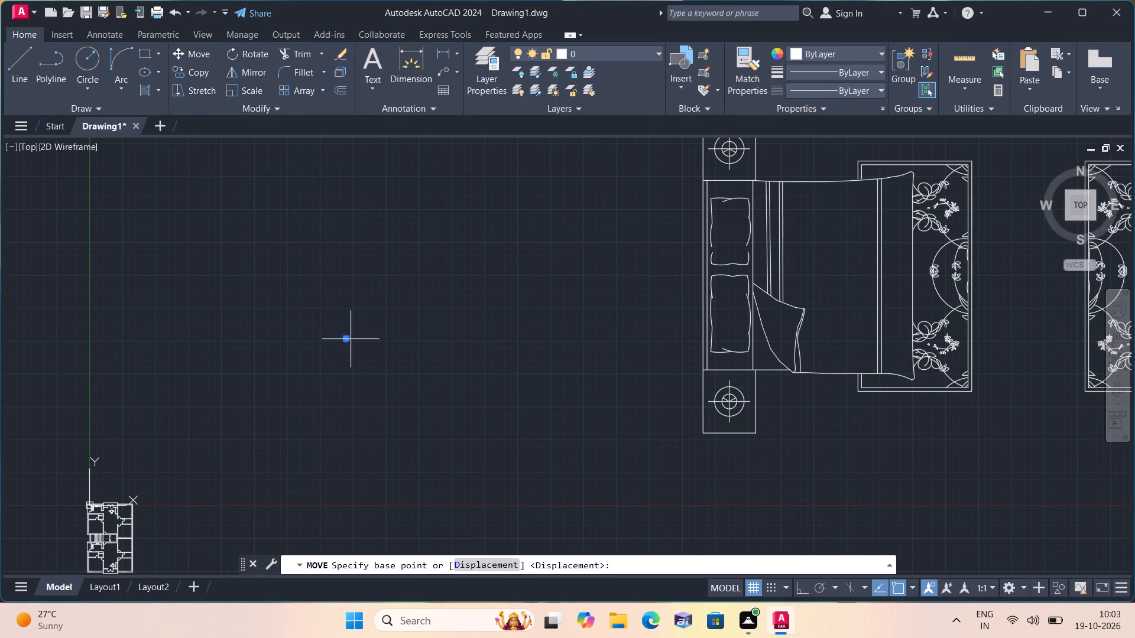
pyautogui.click(351, 339)
pyautogui.scroll(2, 100, 522)
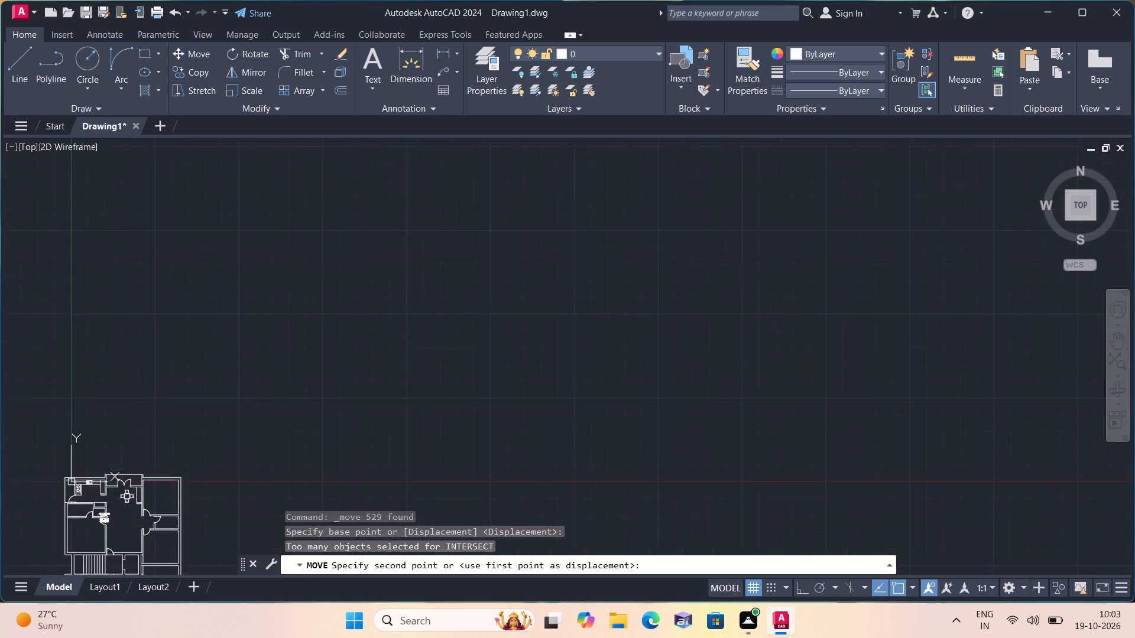
pyautogui.scroll(3, 100, 522)
pyautogui.scroll(1, 225, 471)
pyautogui.moveTo(236, 463); pyautogui.dragTo(207, 389, button='middle')
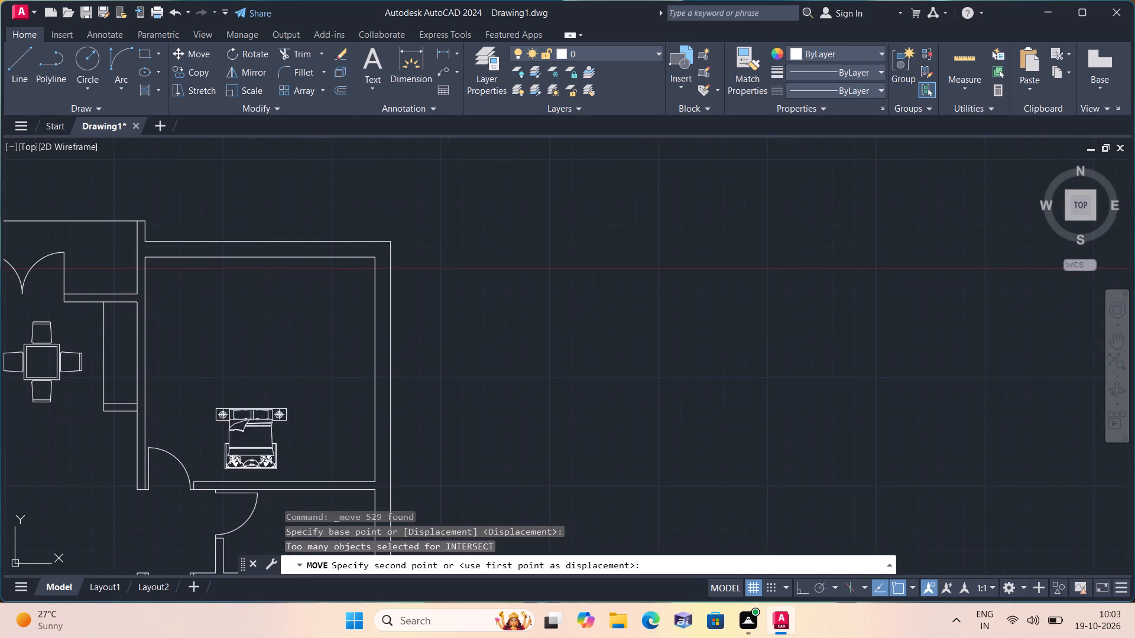
pyautogui.click(251, 339)
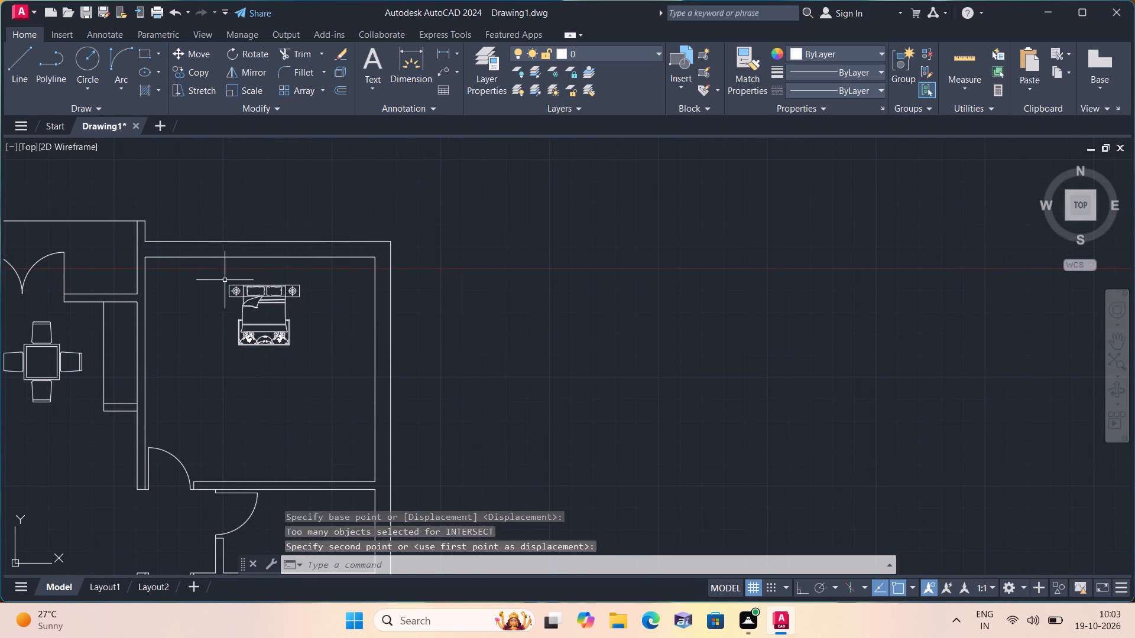
# Move the bed slightly down and right, closer to the centre of the upper unit's top-right bedroom.
pyautogui.click(212, 269)
pyautogui.click(341, 391)
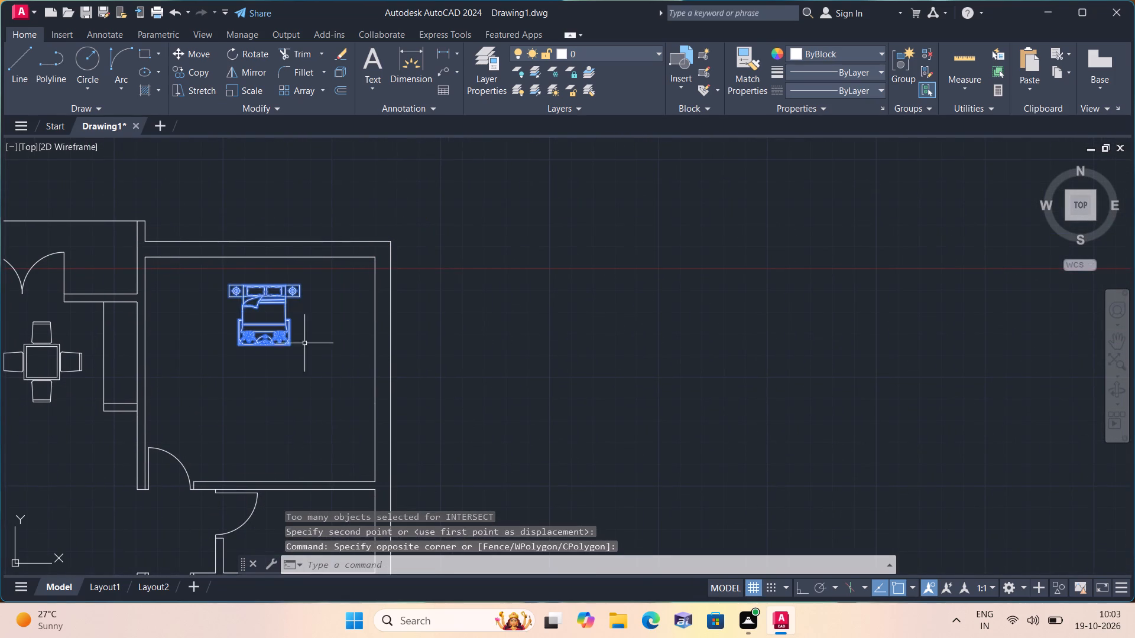
pyautogui.click(184, 52)
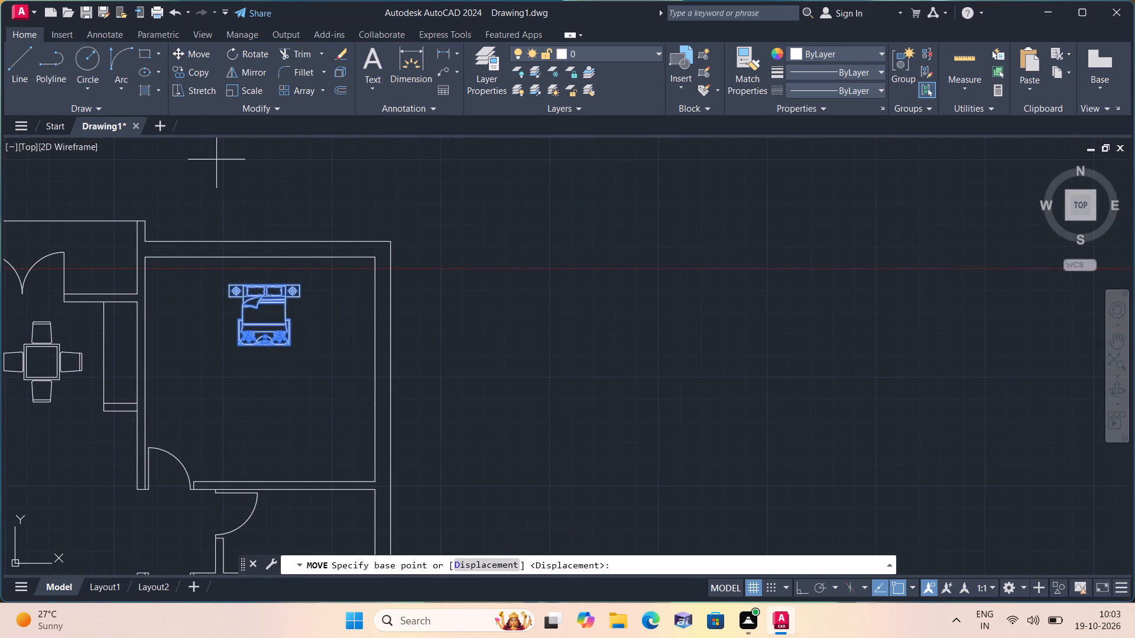
pyautogui.click(245, 280)
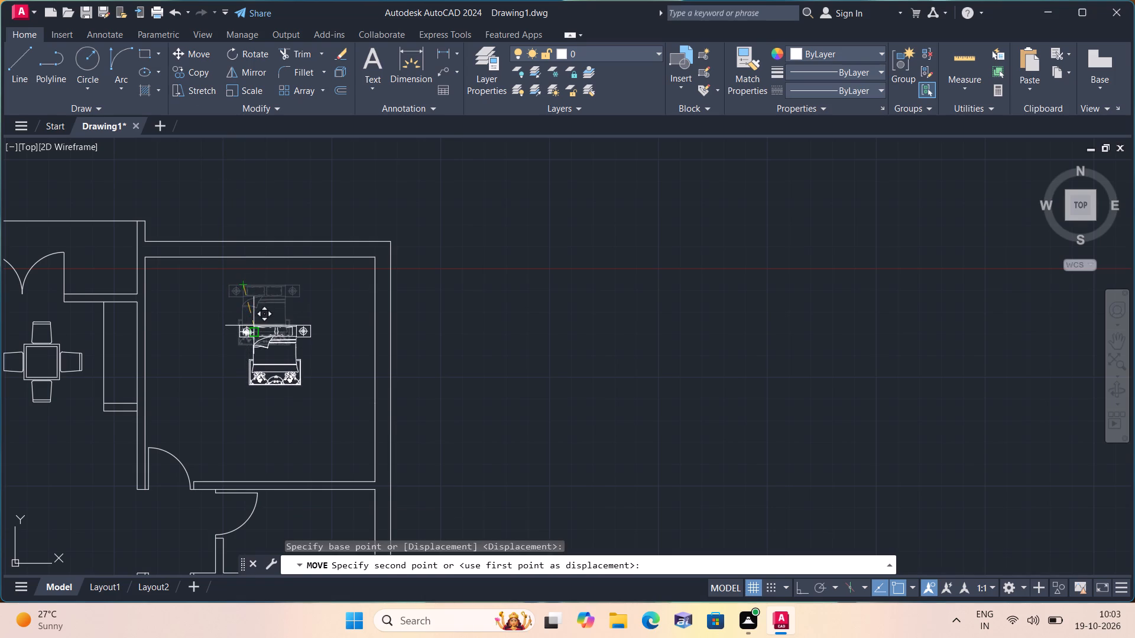
pyautogui.click(254, 326)
# Scale the bed in the upper unit's top-right bedroom up freehand to about twice its size, from a point near its pillows.
pyautogui.click(207, 306)
pyautogui.click(319, 425)
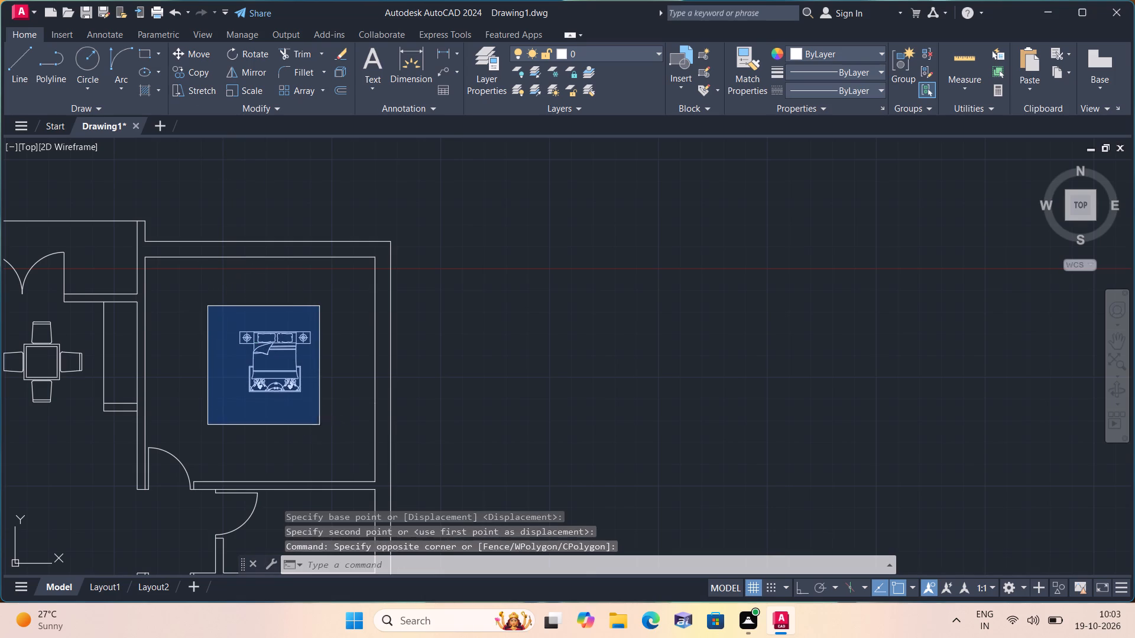
pyautogui.click(251, 85)
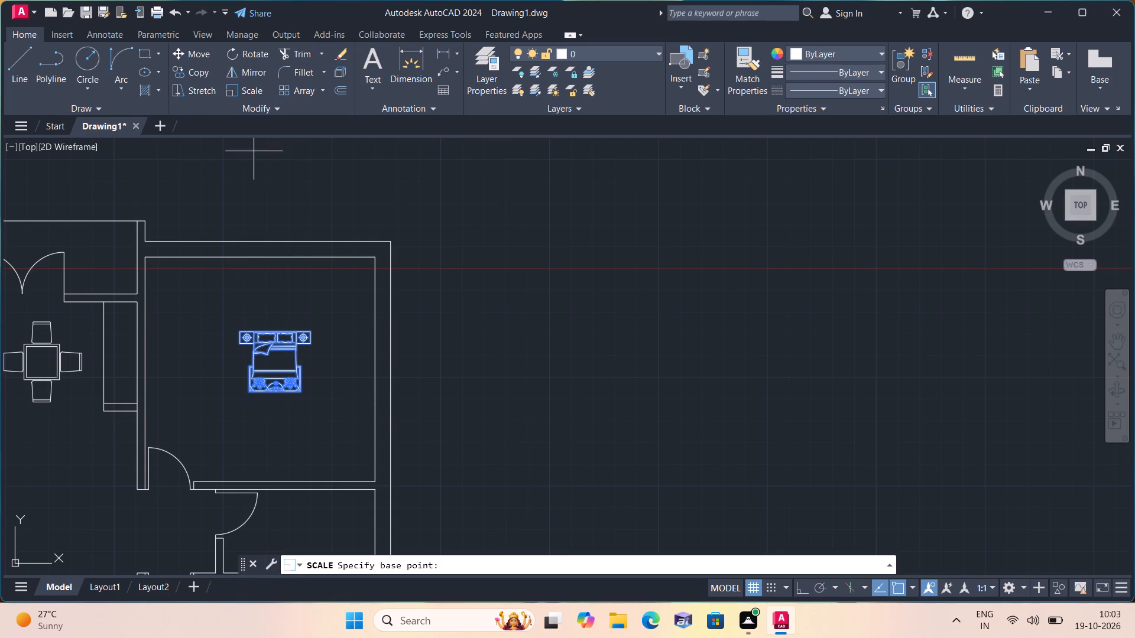
pyautogui.click(265, 354)
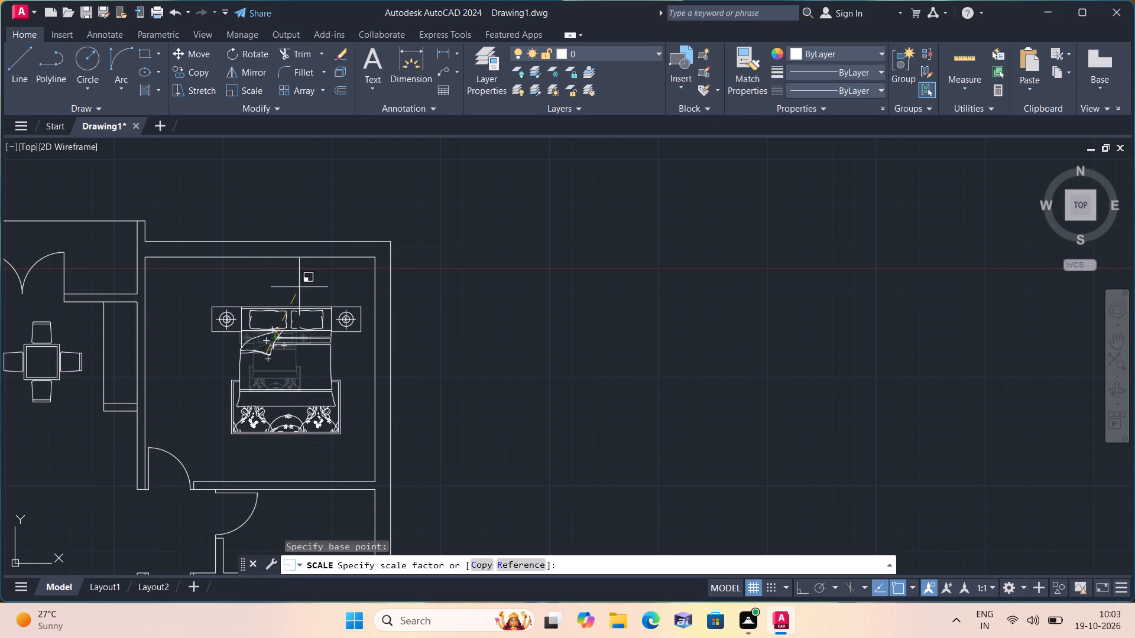
pyautogui.click(299, 287)
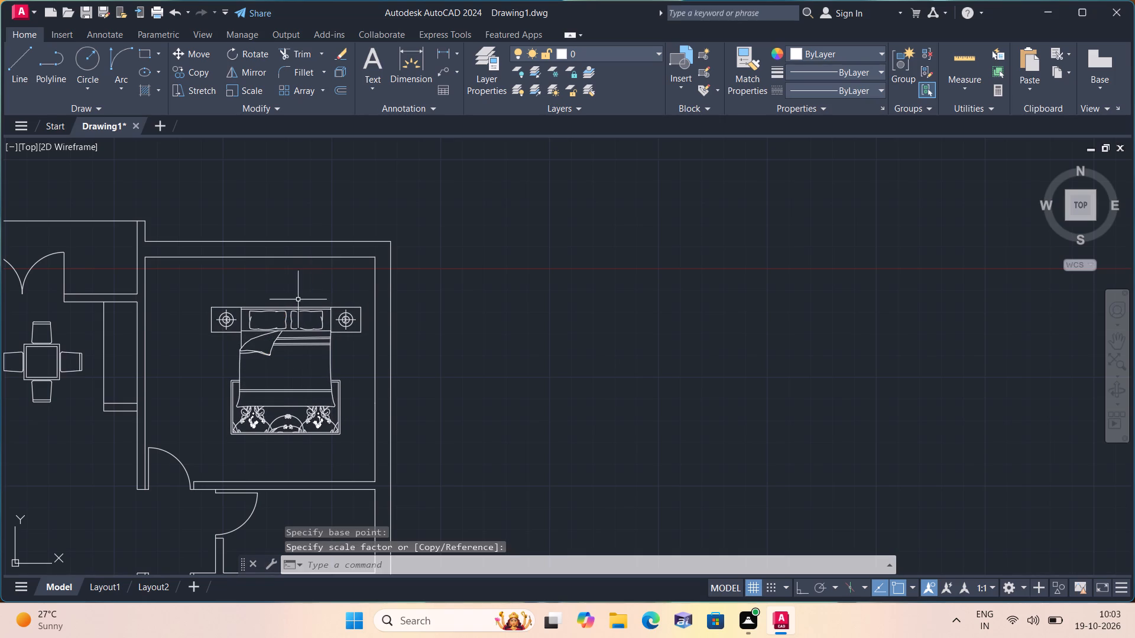
# Move the enlarged bed up so its headboard sits just below the top wall of the upper unit's top-right bedroom.
pyautogui.click(355, 453)
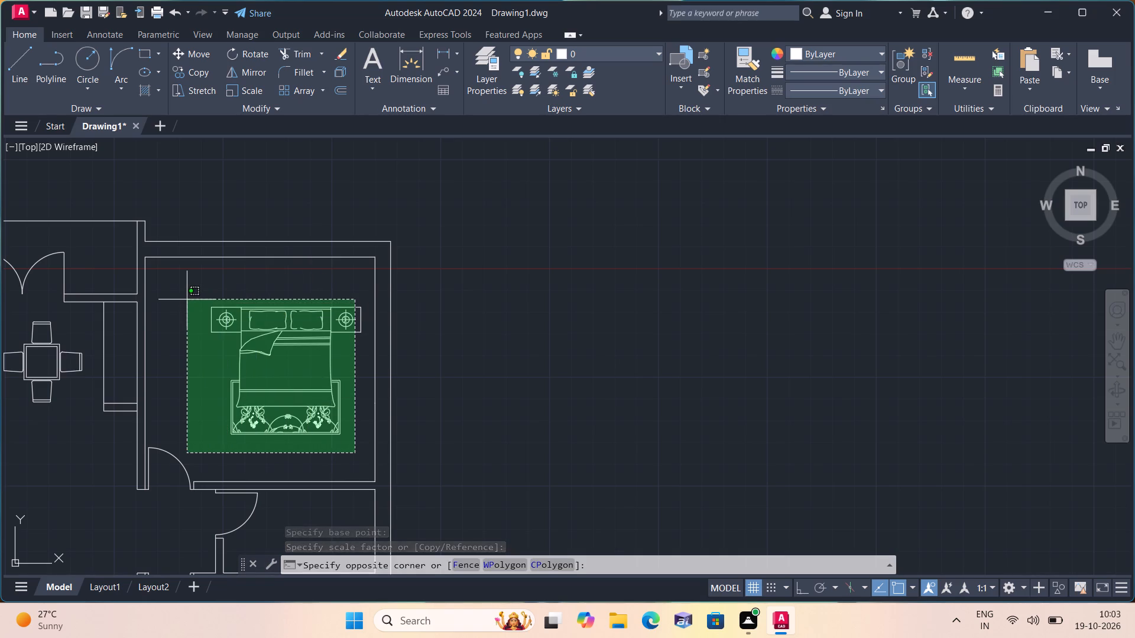
pyautogui.click(187, 300)
pyautogui.click(187, 51)
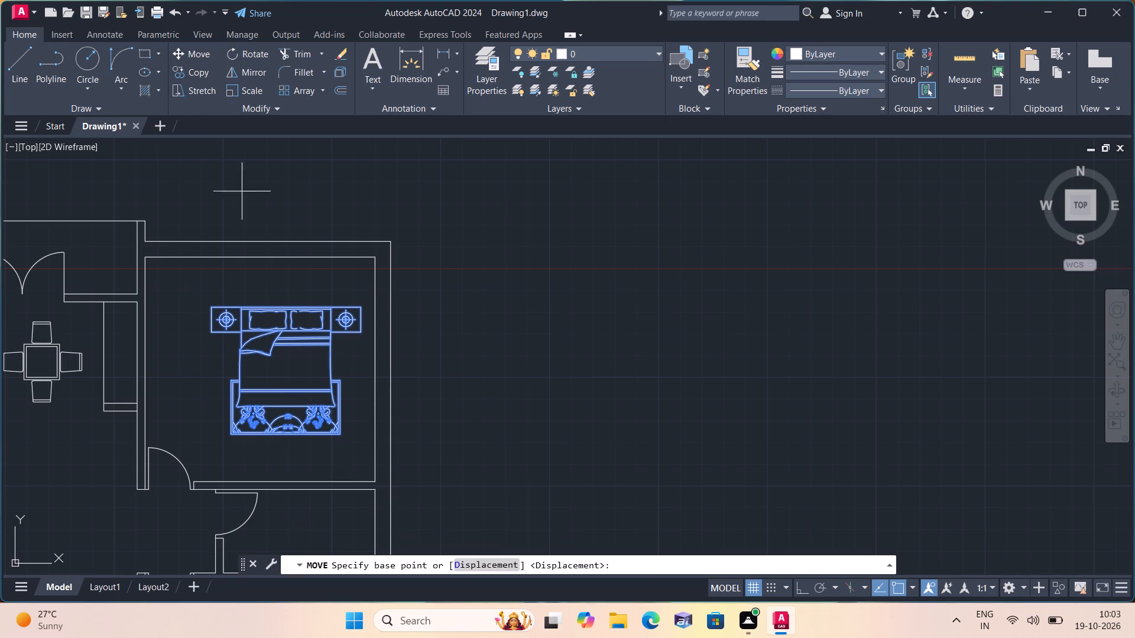
pyautogui.click(301, 380)
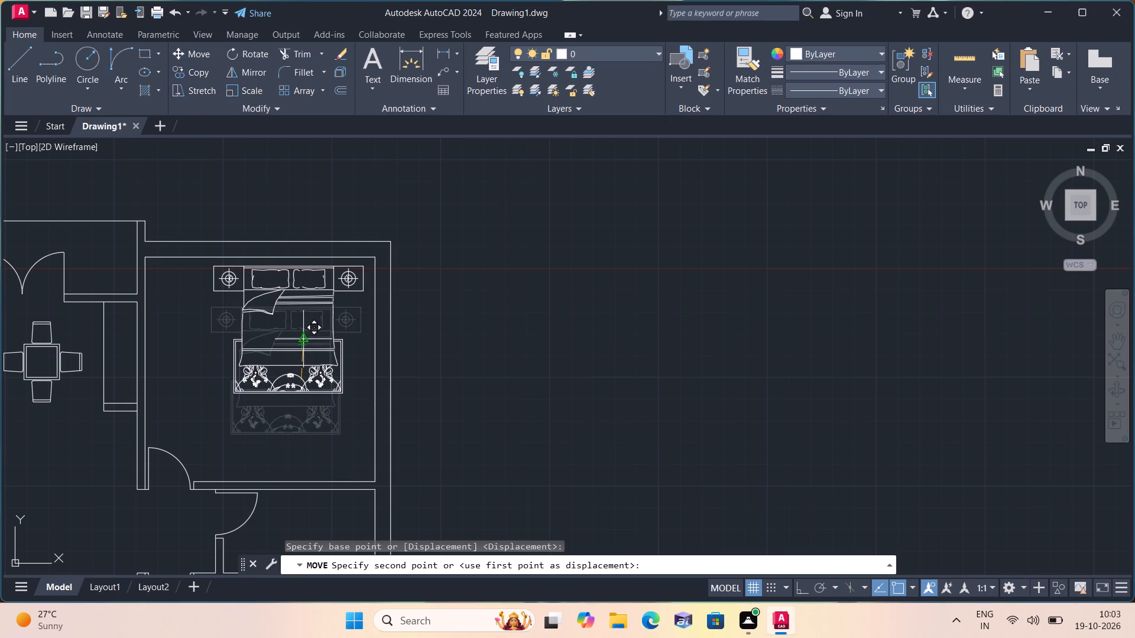
pyautogui.click(304, 337)
# Copy the bed from the upper unit's top-right bedroom into the lower unit's top-right bedroom, with its headboard just below the top wall.
pyautogui.scroll(2, 339, 382)
pyautogui.moveTo(377, 438); pyautogui.dragTo(367, 432)
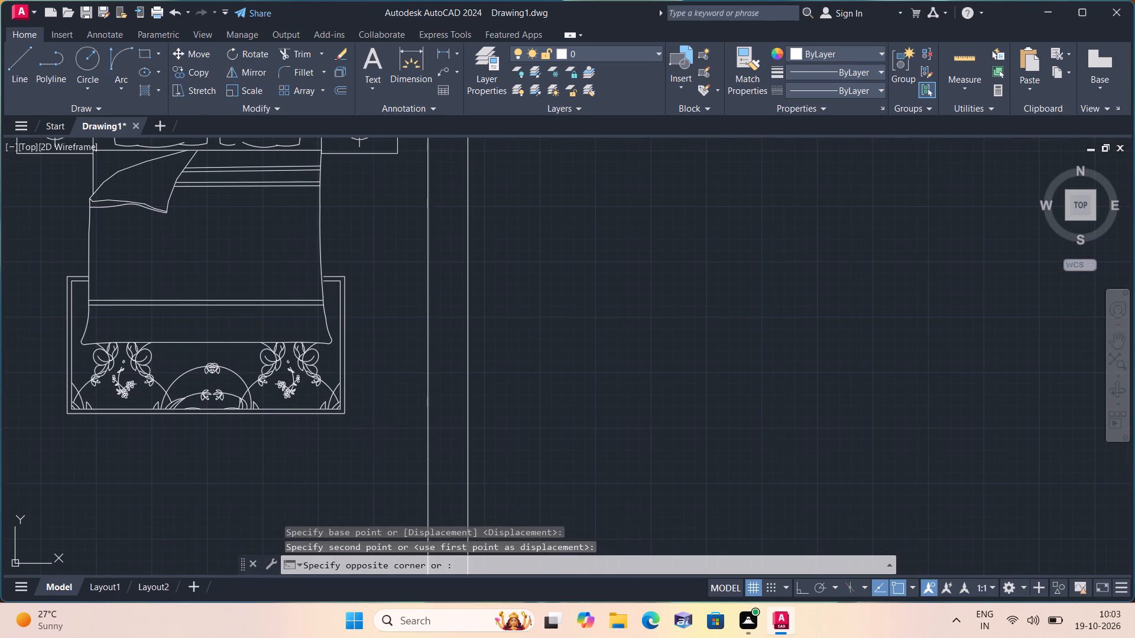
pyautogui.scroll(-2, 179, 260)
pyautogui.moveTo(128, 237); pyautogui.dragTo(185, 355, button='middle')
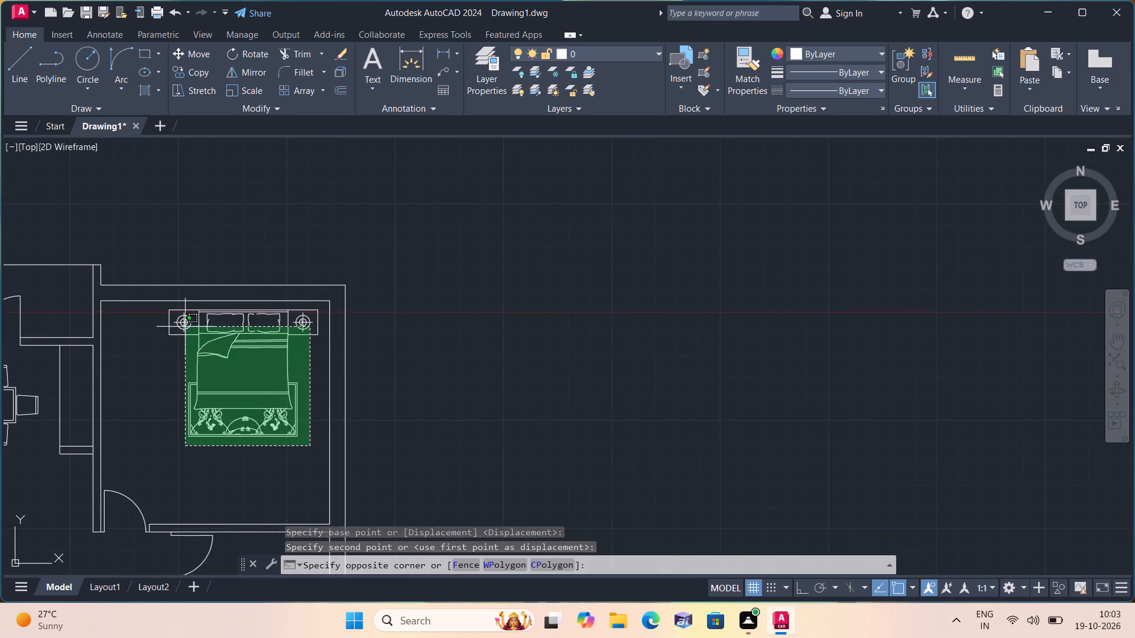
pyautogui.scroll(2, 185, 327)
pyautogui.click(129, 278)
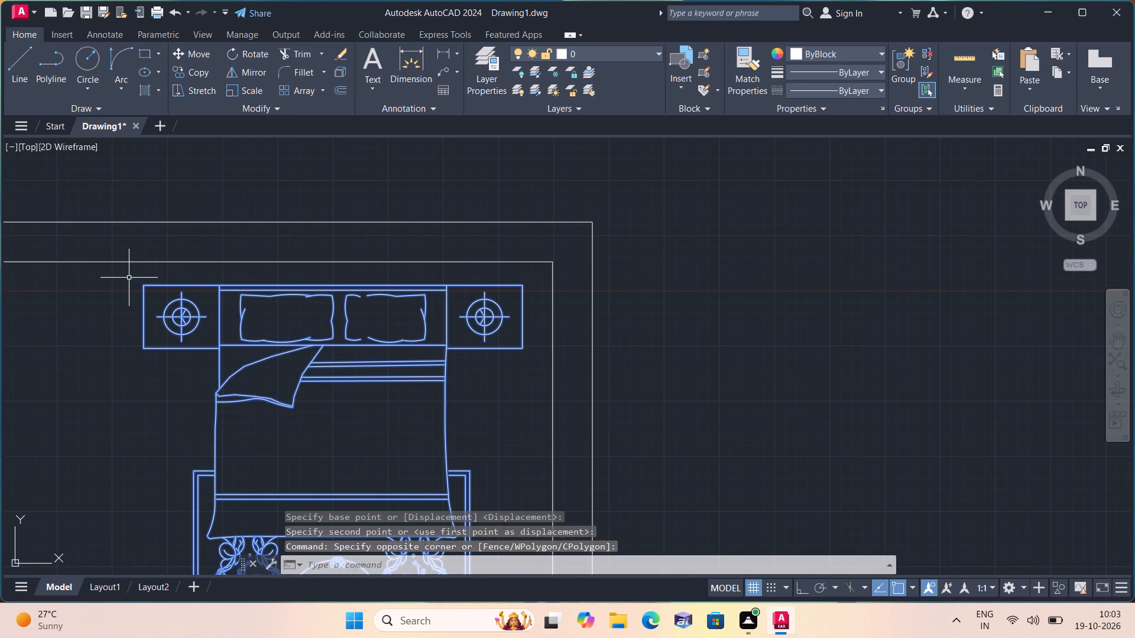
pyautogui.click(179, 68)
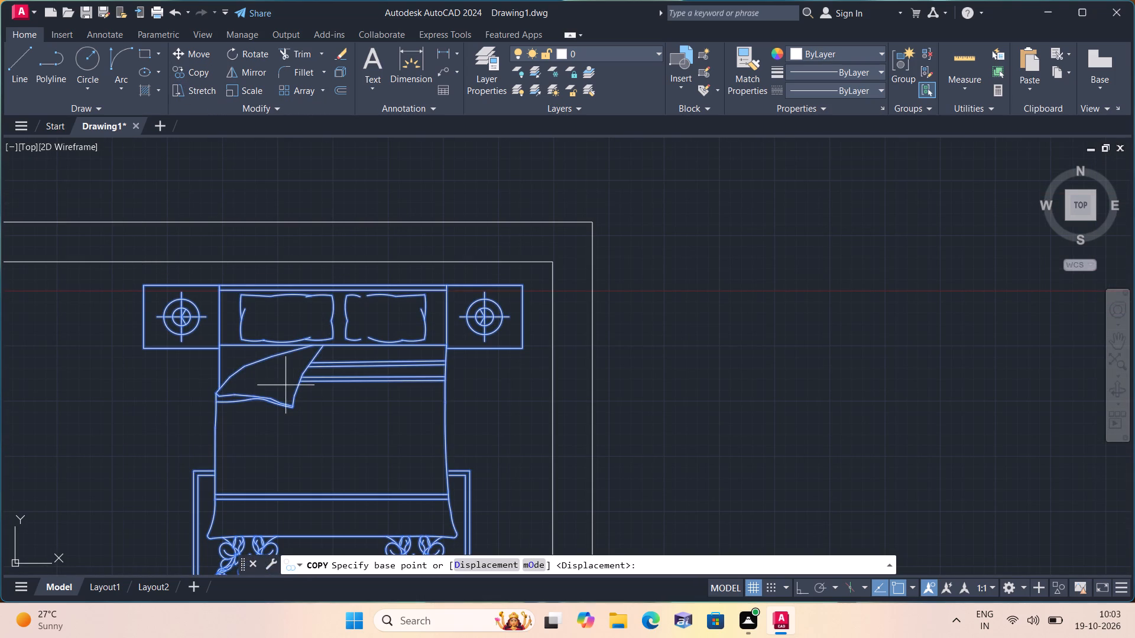
pyautogui.click(321, 416)
pyautogui.scroll(-3, 325, 416)
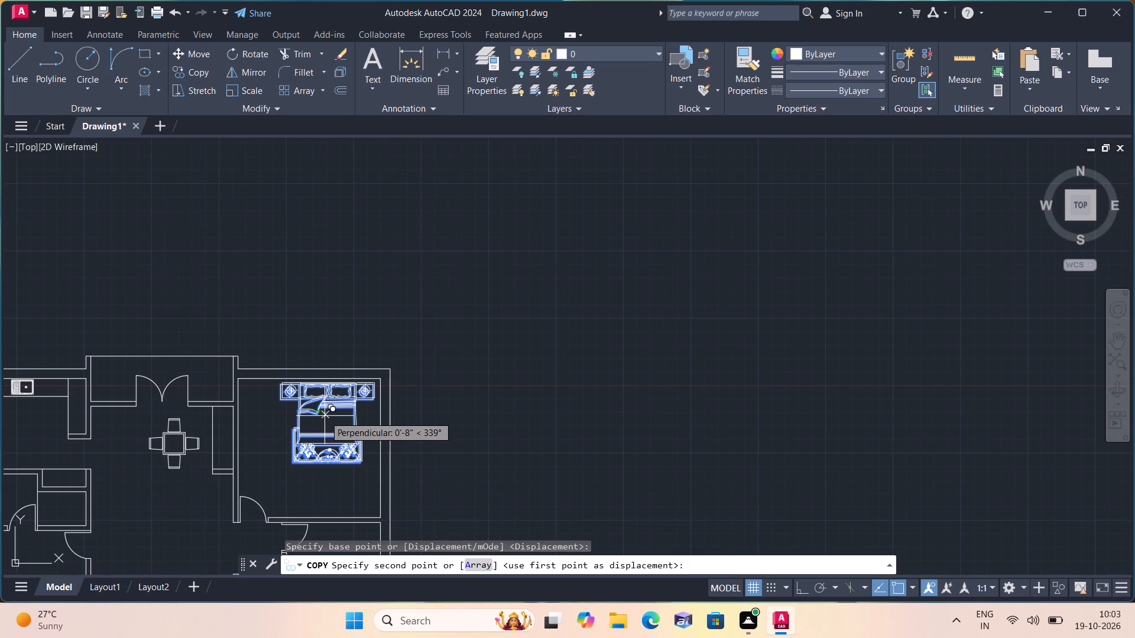
pyautogui.scroll(-1, 327, 398)
pyautogui.moveTo(372, 483); pyautogui.dragTo(374, 475, button='middle')
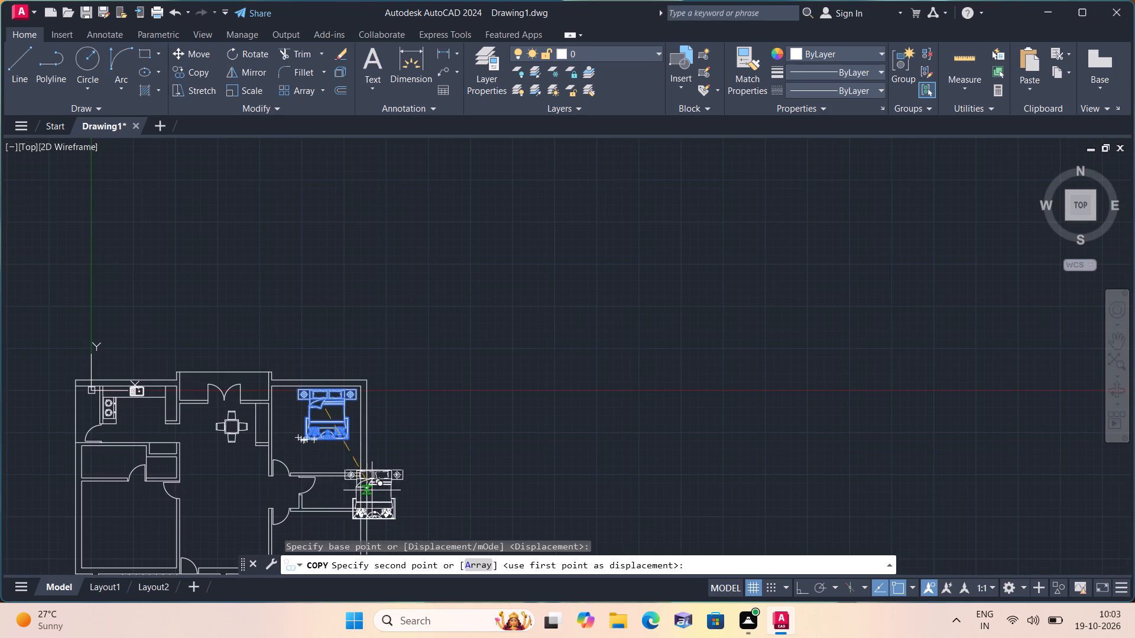
pyautogui.moveTo(374, 475); pyautogui.dragTo(375, 308, button='middle')
pyautogui.scroll(-1, 368, 339)
pyautogui.scroll(3, 341, 409)
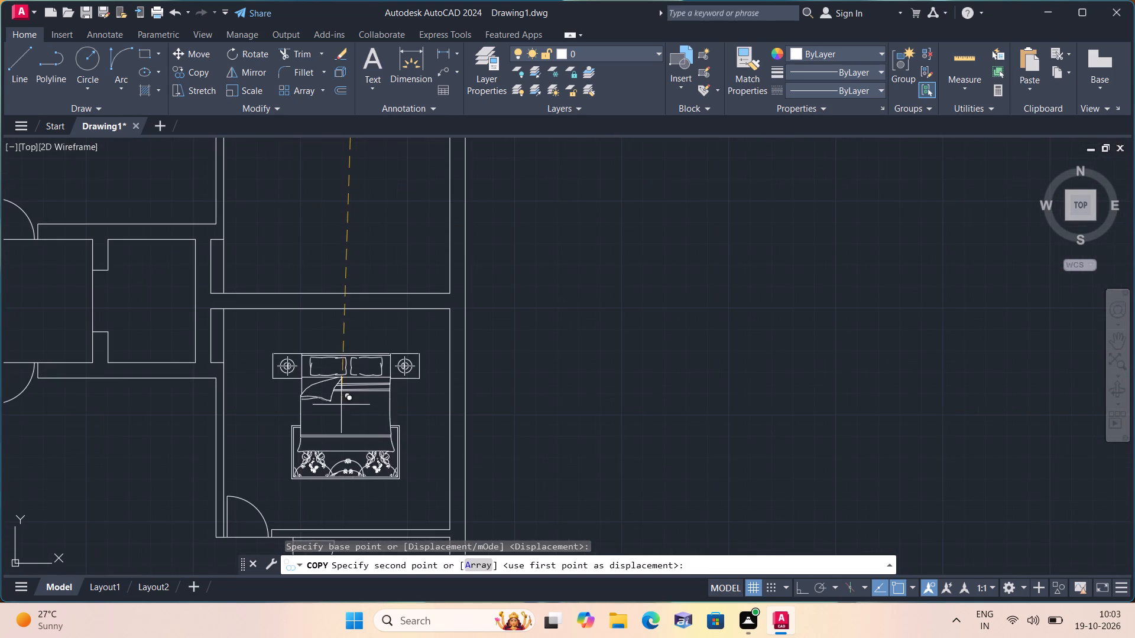
pyautogui.click(362, 373)
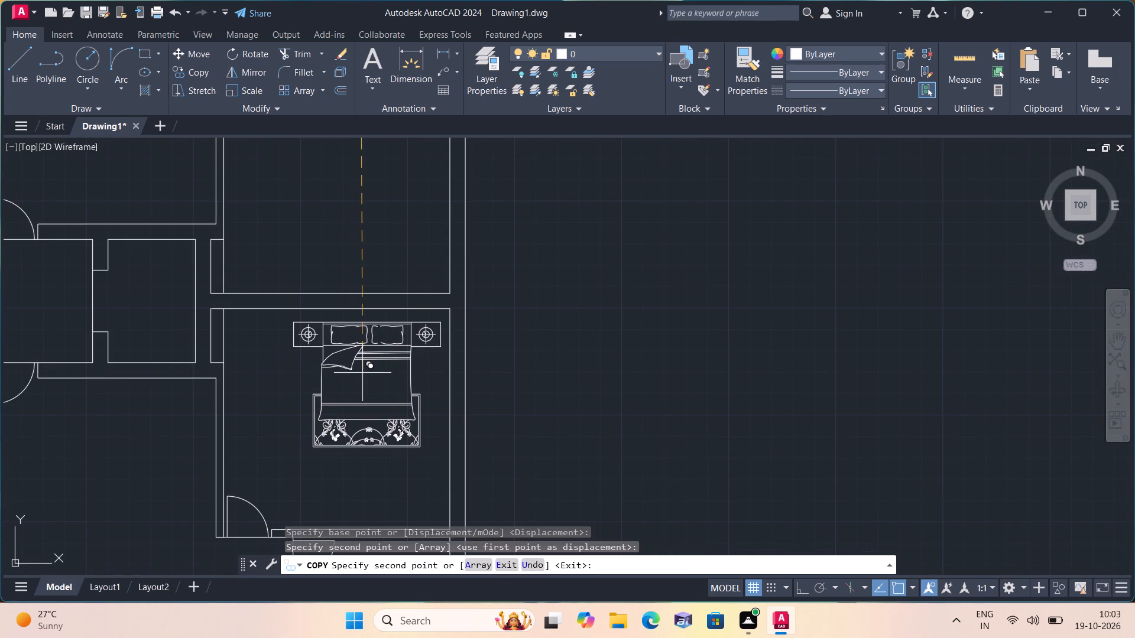
pyautogui.press('space')
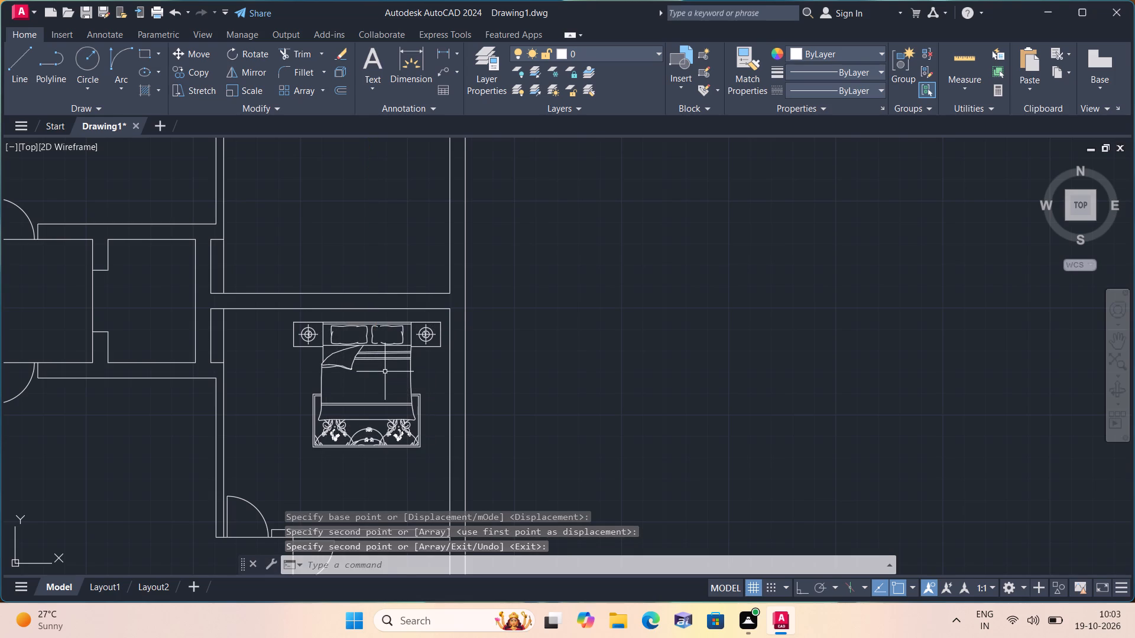
# Scale the right-hand bed of the large sideways pair outside the plan down freehand to about one sixth of its size.
pyautogui.scroll(-4, 385, 372)
pyautogui.moveTo(437, 291); pyautogui.dragTo(185, 351, button='middle')
pyautogui.scroll(-1, 429, 291)
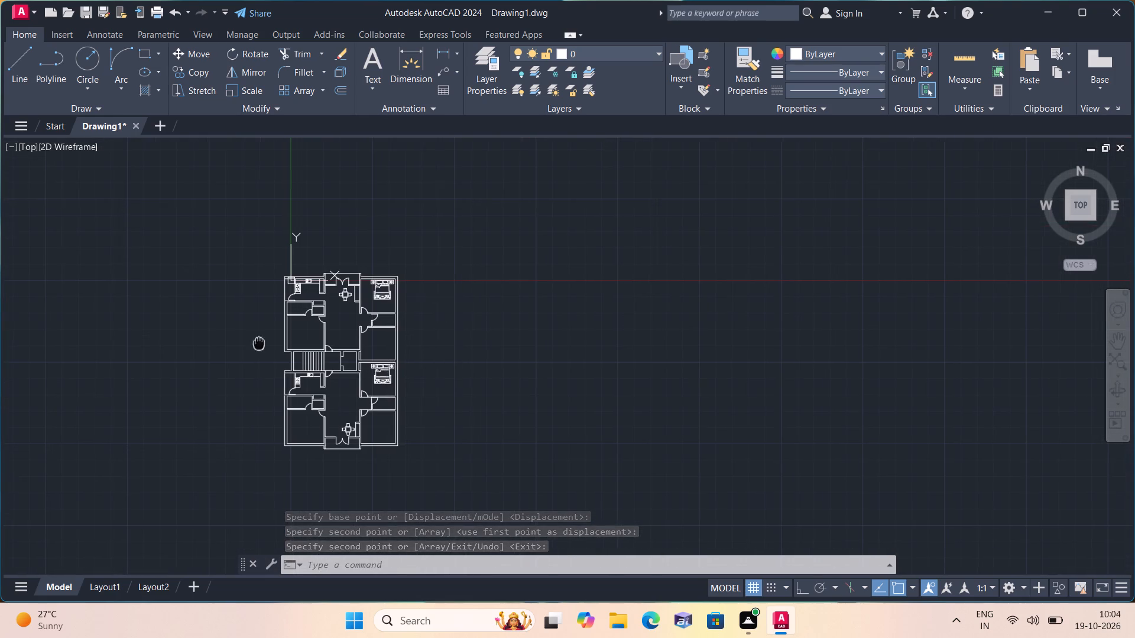
pyautogui.moveTo(185, 351); pyautogui.dragTo(171, 351, button='middle')
pyautogui.scroll(-4, 171, 351)
pyautogui.scroll(3, 332, 302)
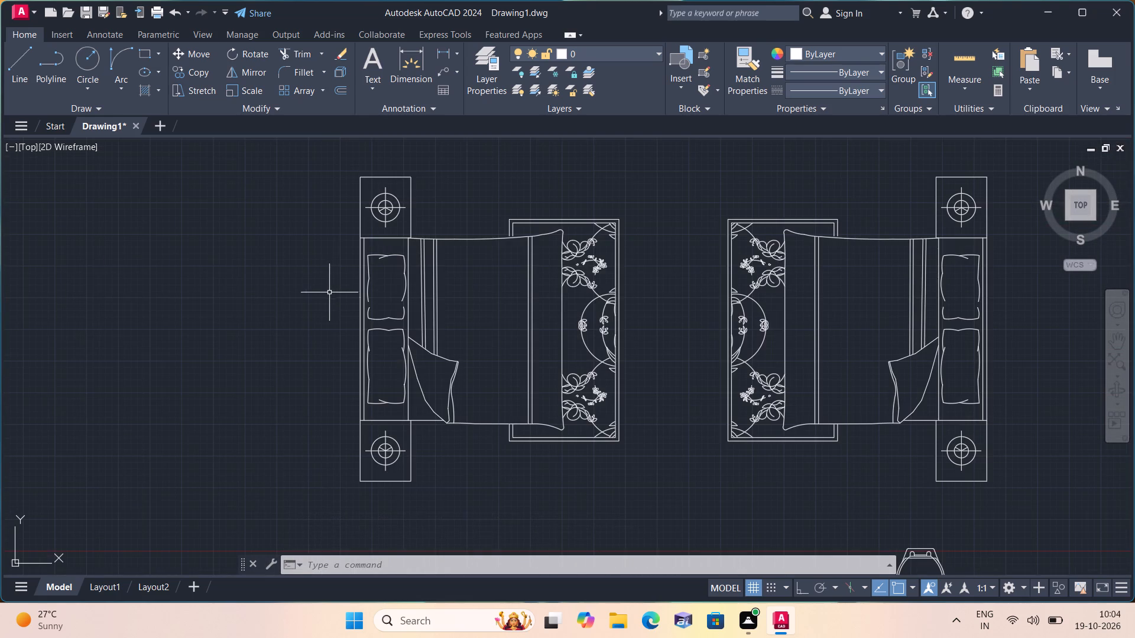
pyautogui.scroll(-1, 459, 408)
pyautogui.moveTo(705, 455); pyautogui.dragTo(584, 536, button='middle')
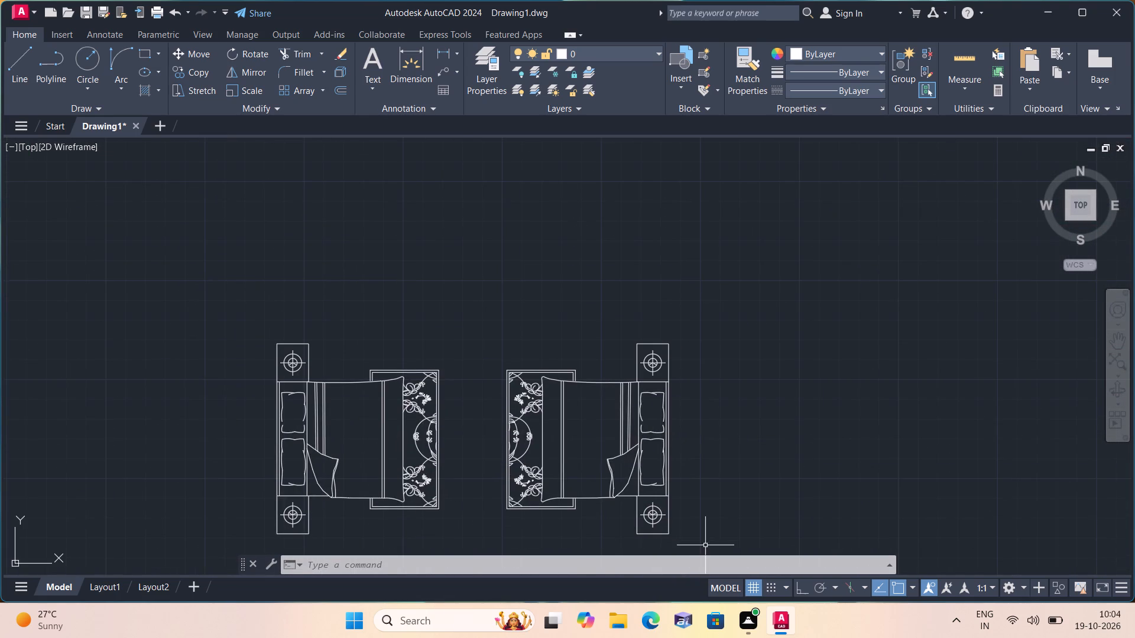
pyautogui.click(705, 546)
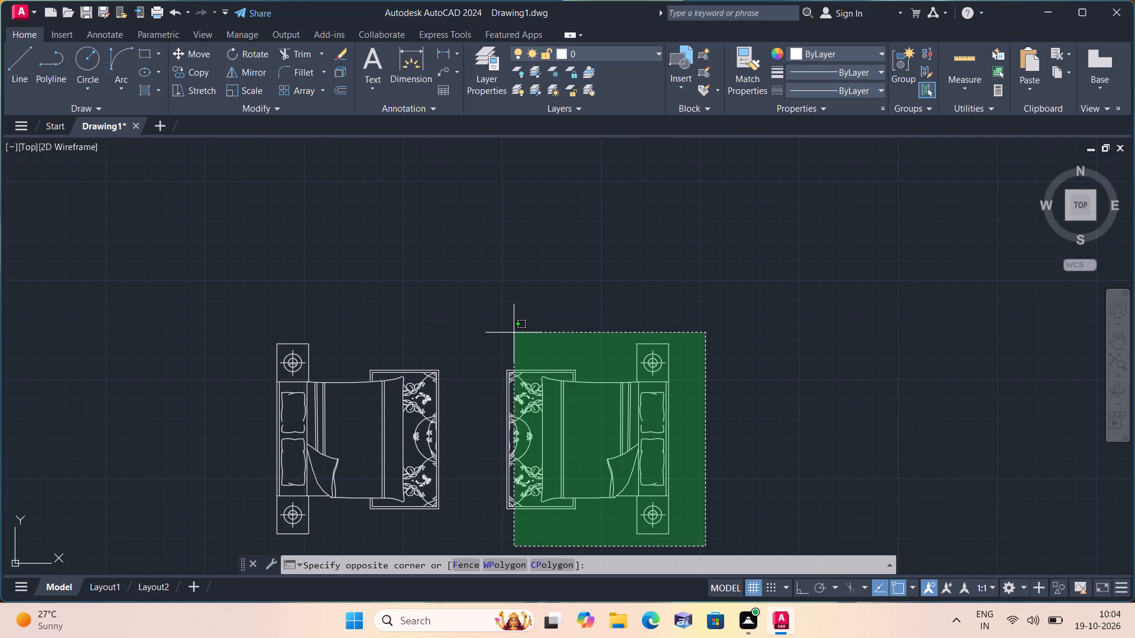
pyautogui.click(491, 336)
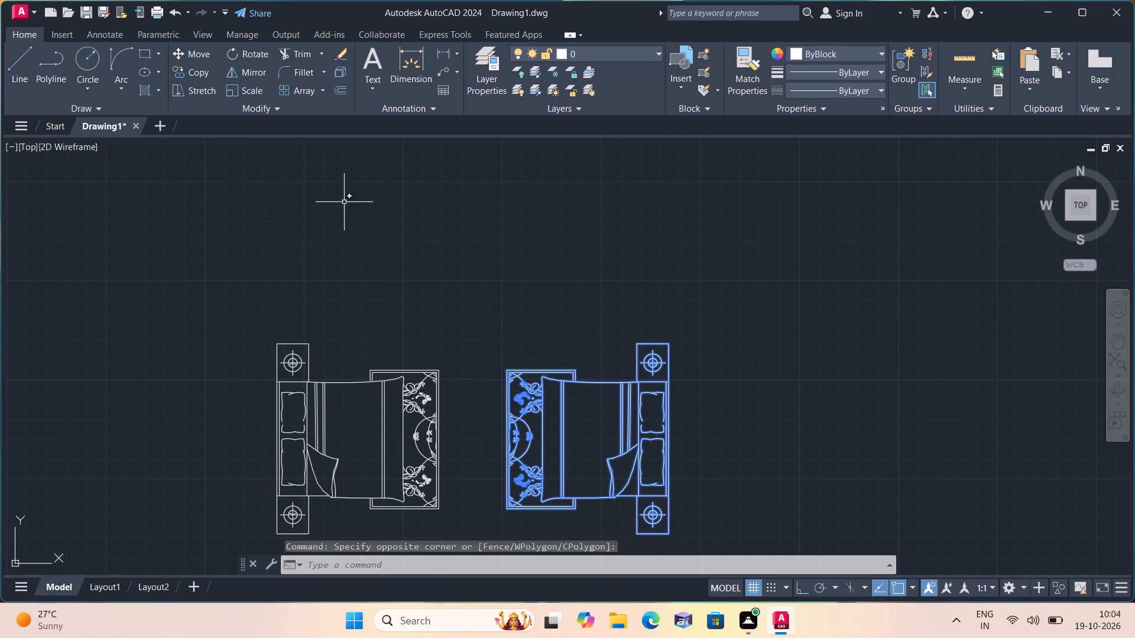
pyautogui.click(249, 90)
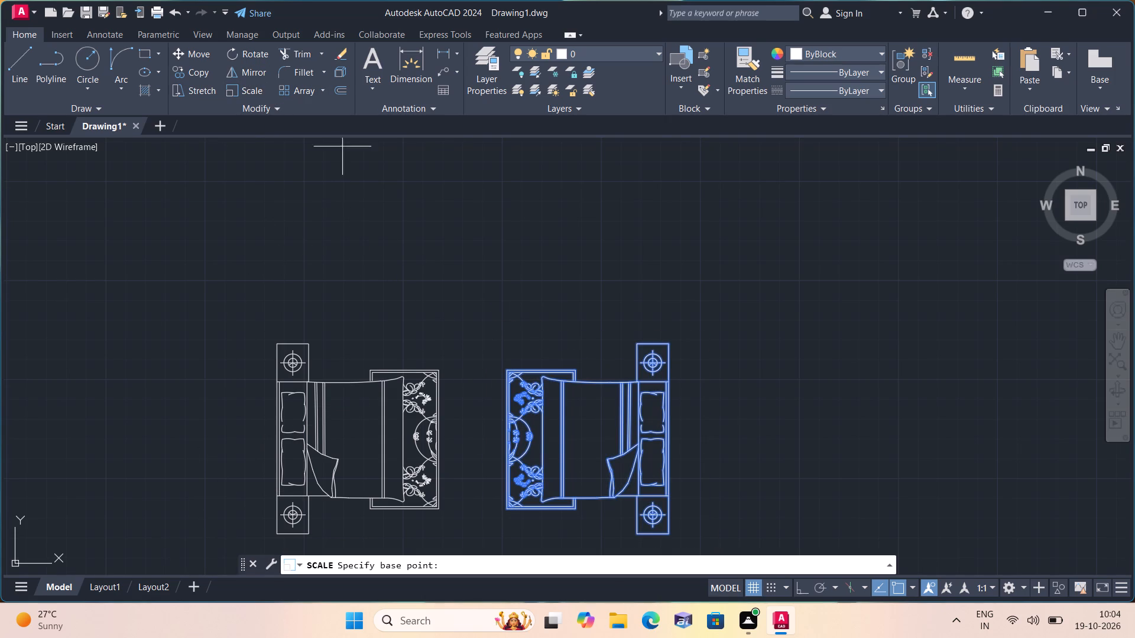
pyautogui.click(587, 406)
pyautogui.click(595, 418)
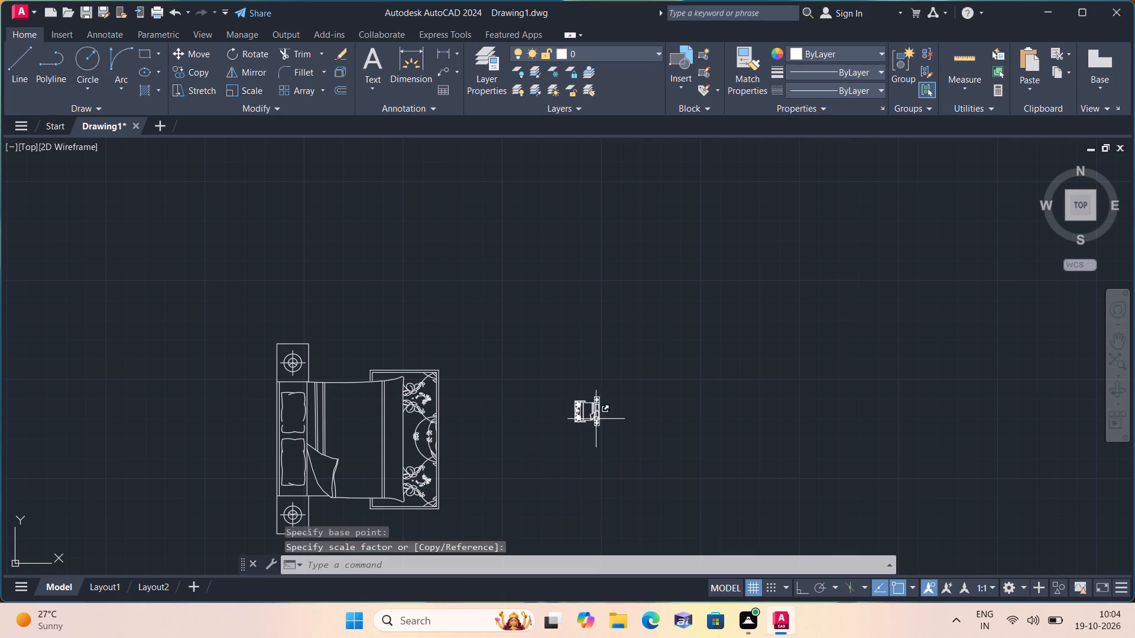
# Move the scaled-down sideways bed into the empty space just right of the two-unit floor plan.
pyautogui.click(618, 445)
pyautogui.click(542, 363)
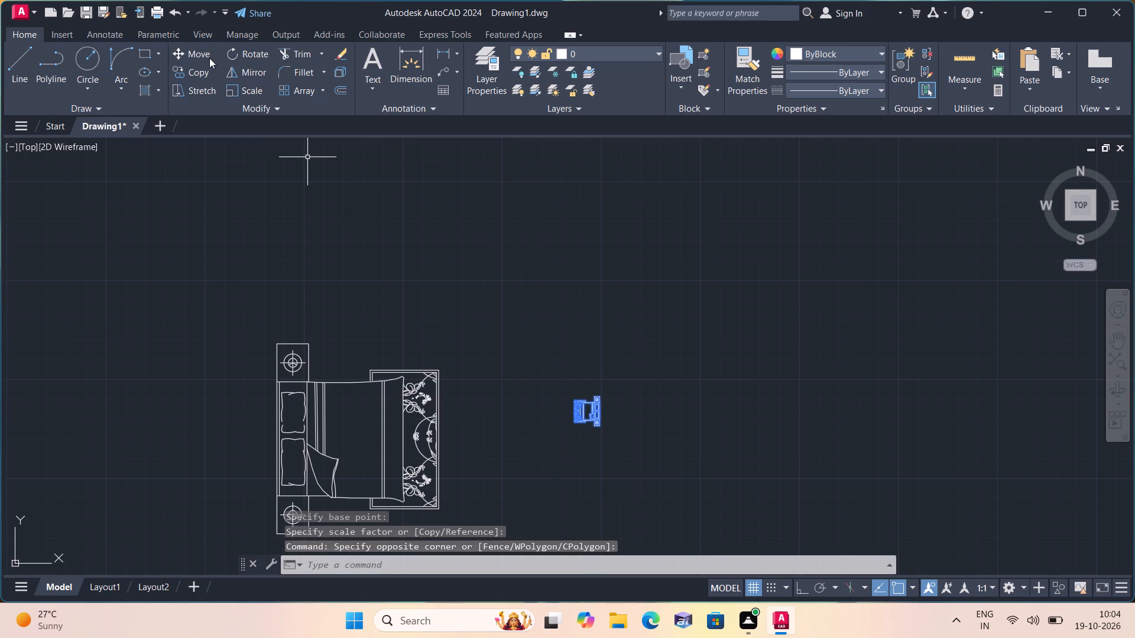
pyautogui.click(203, 51)
pyautogui.click(586, 405)
pyautogui.scroll(-2, 586, 405)
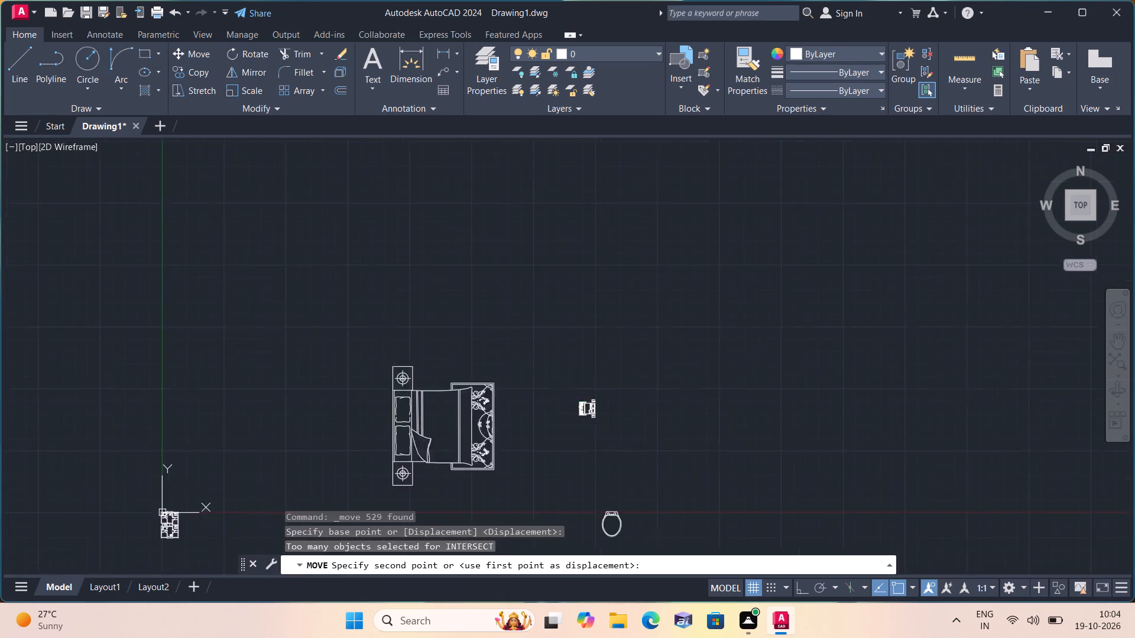
pyautogui.scroll(-2, 577, 406)
pyautogui.scroll(2, 462, 477)
pyautogui.scroll(4, 479, 370)
pyautogui.scroll(2, 569, 408)
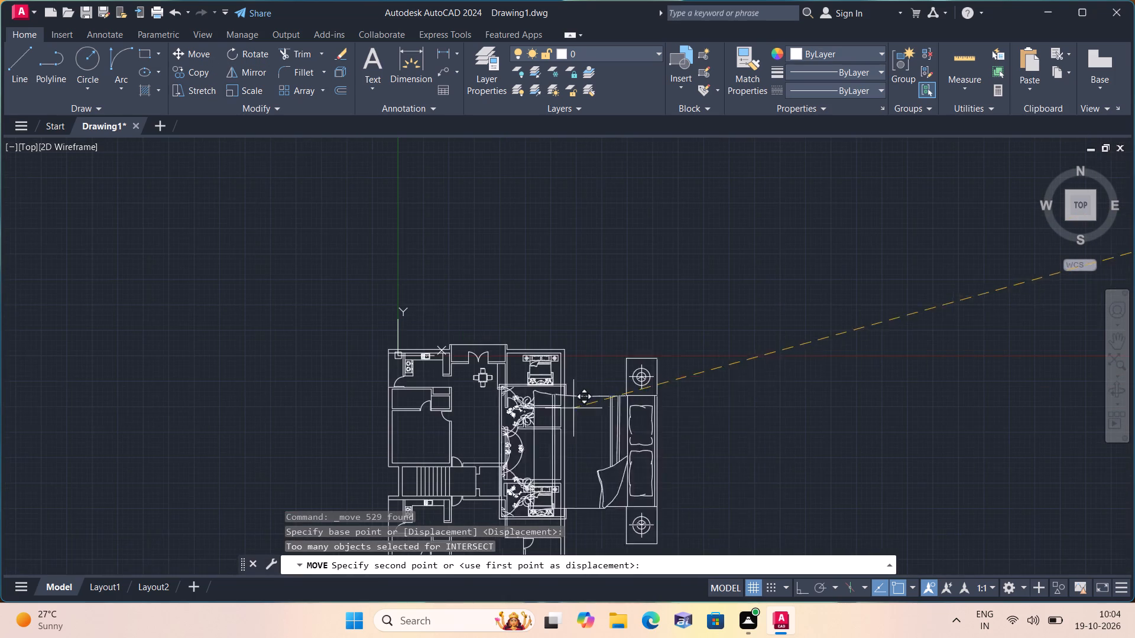
pyautogui.moveTo(711, 409); pyautogui.dragTo(446, 331, button='middle')
pyautogui.click(495, 328)
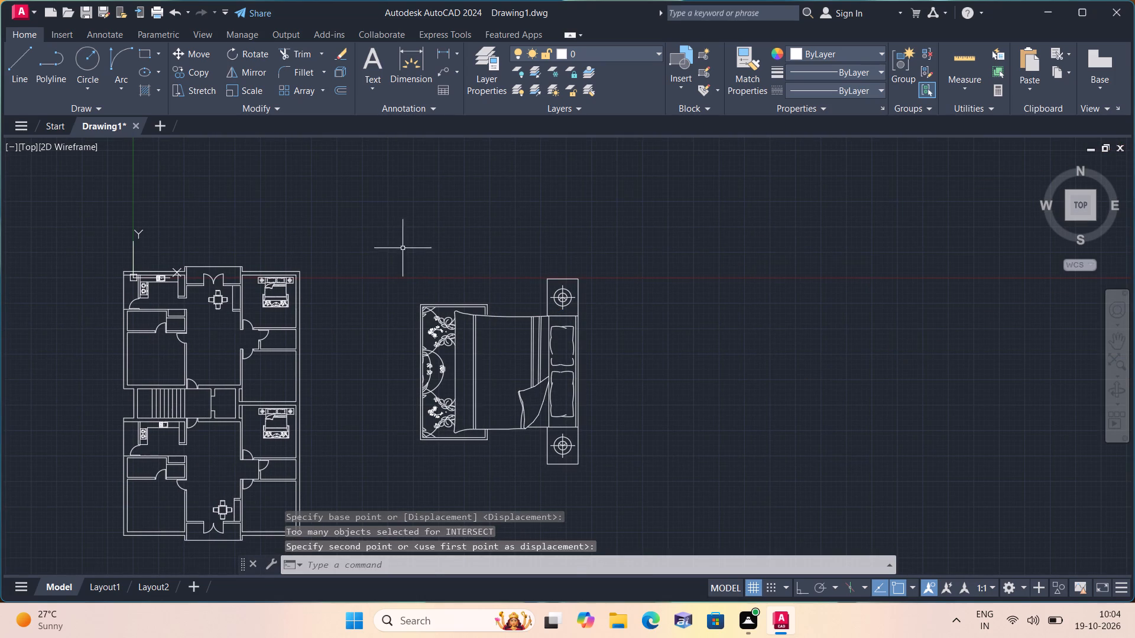
# Scale the sideways bed beside the floor plan down again freehand to about one sixth of its size.
pyautogui.moveTo(382, 234); pyautogui.dragTo(407, 279)
pyautogui.click(673, 515)
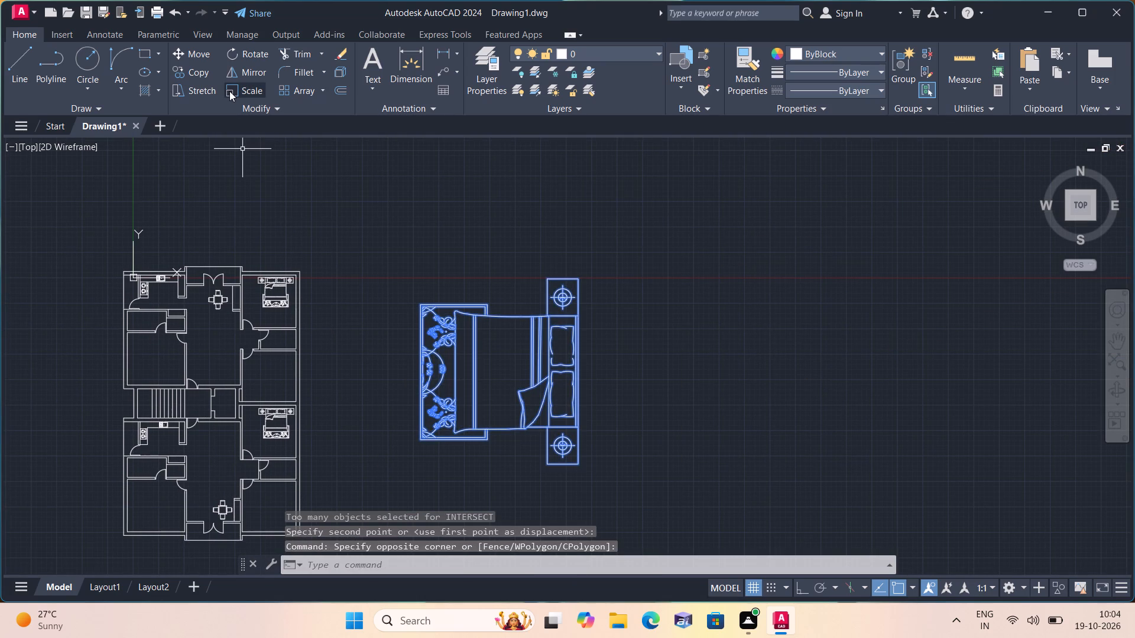
pyautogui.click(253, 89)
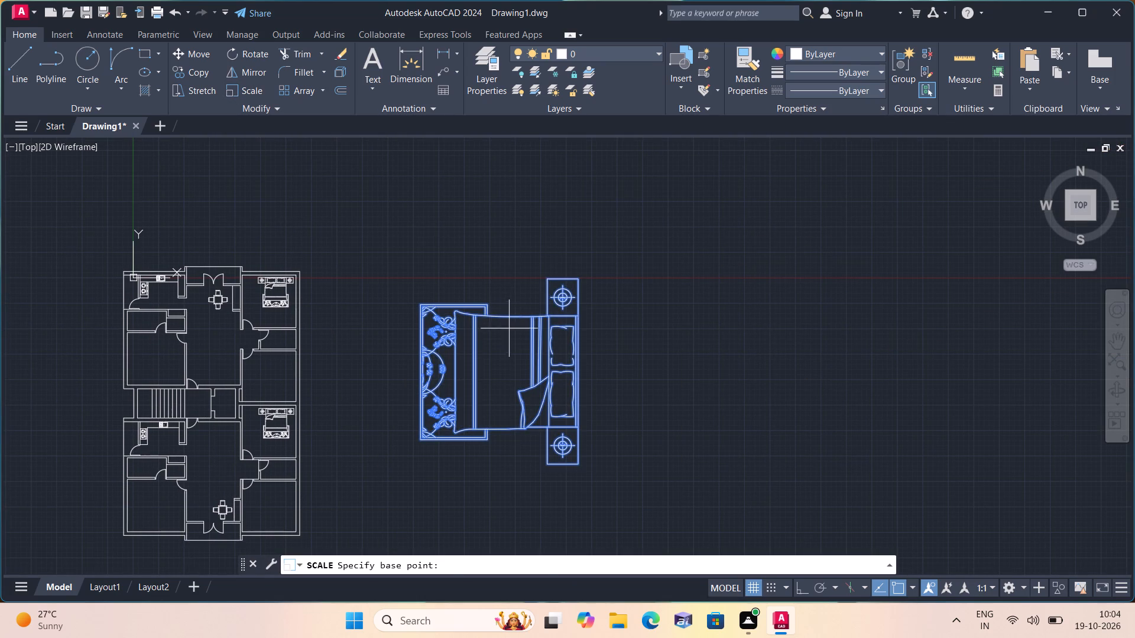
pyautogui.click(510, 336)
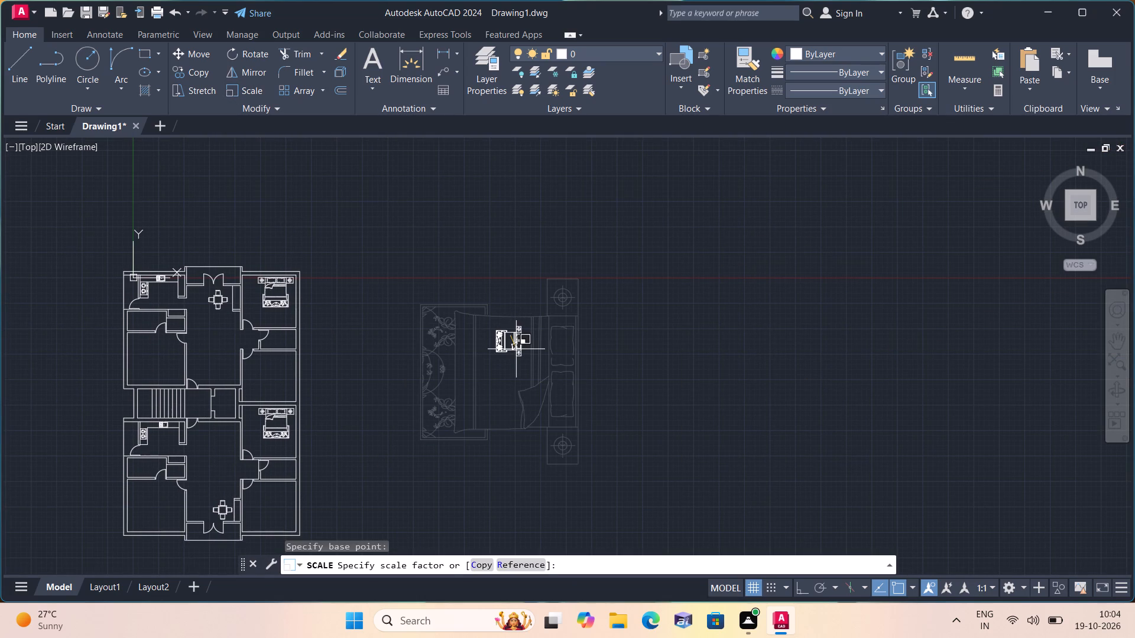
pyautogui.click(516, 349)
# Move the small sideways bed into the upper unit's bottom-right bedroom, with its headboard towards the right outer wall.
pyautogui.moveTo(556, 382); pyautogui.dragTo(550, 376)
pyautogui.click(447, 270)
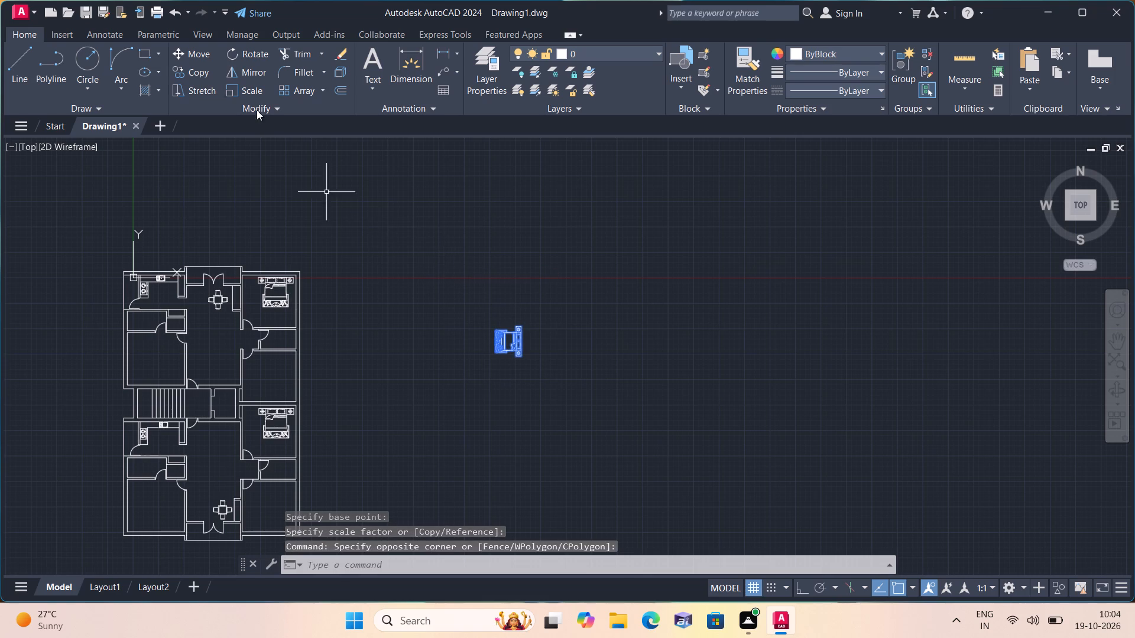
pyautogui.click(196, 51)
pyautogui.click(520, 350)
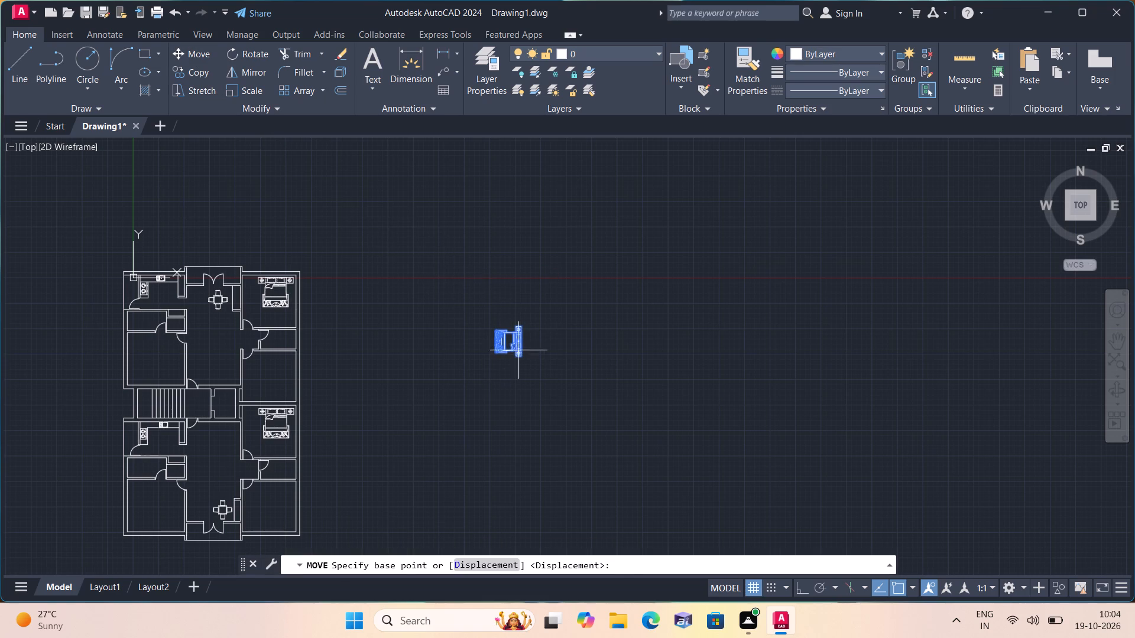
pyautogui.scroll(3, 265, 403)
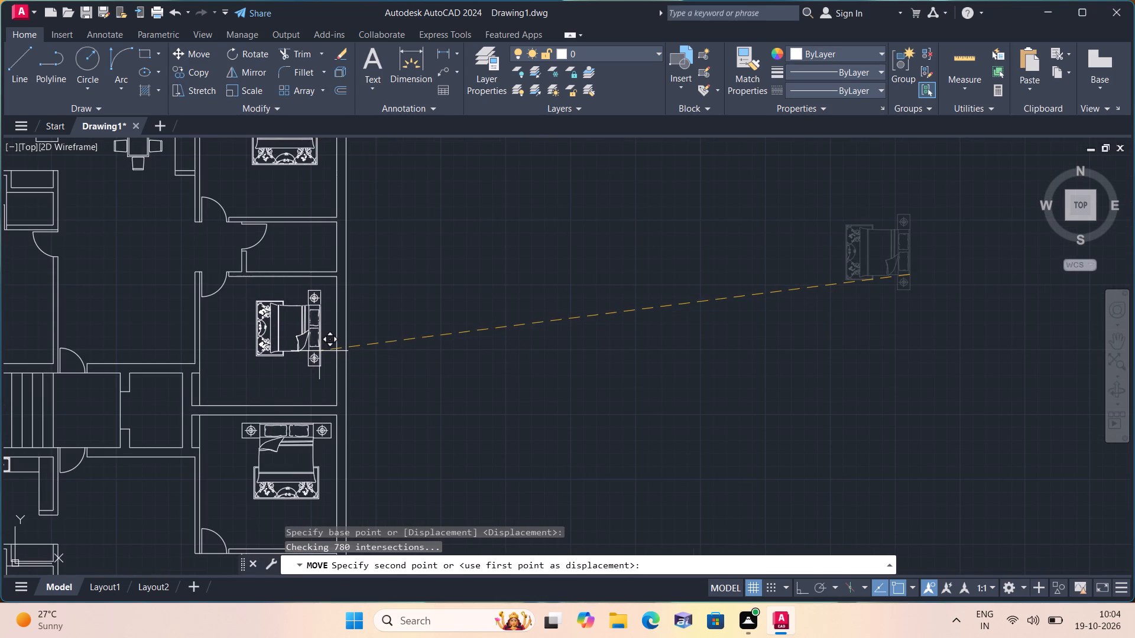
pyautogui.scroll(1, 315, 377)
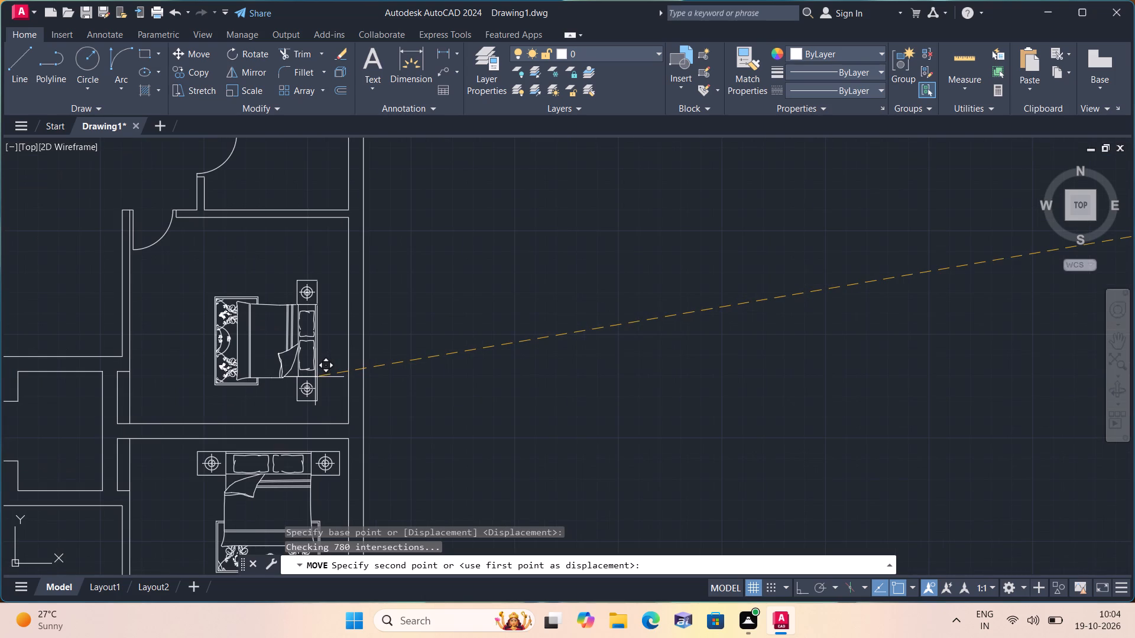
pyautogui.scroll(1, 315, 377)
pyautogui.click(322, 373)
# Scale the bed in the upper unit's bottom-right bedroom up freehand to about 1.3 times its size, from a point near its middle.
pyautogui.click(340, 419)
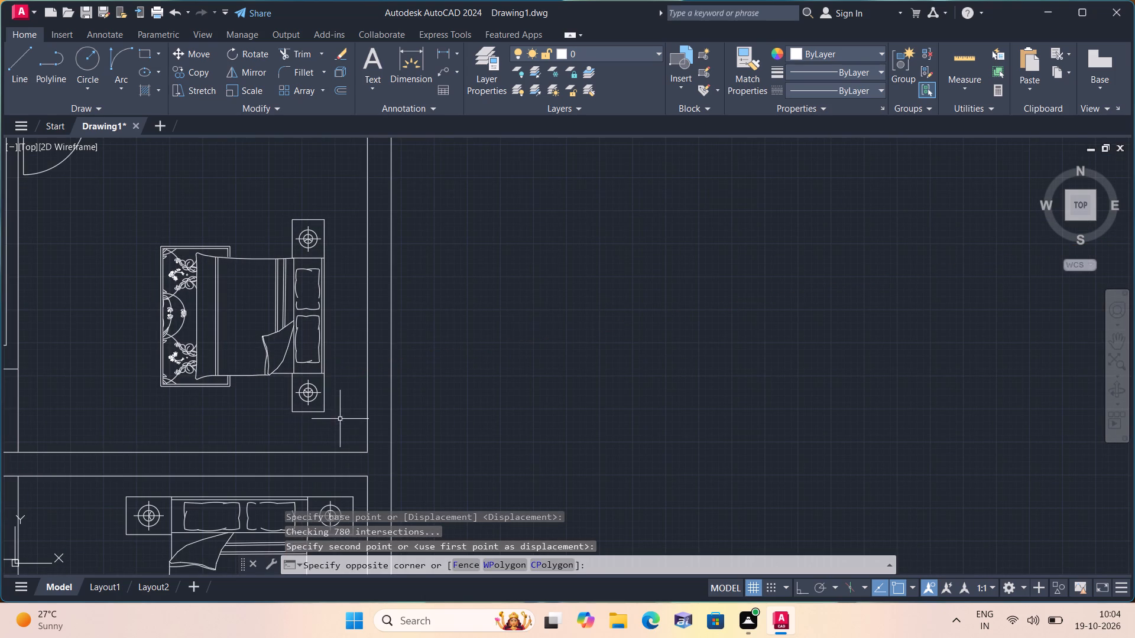
pyautogui.click(136, 192)
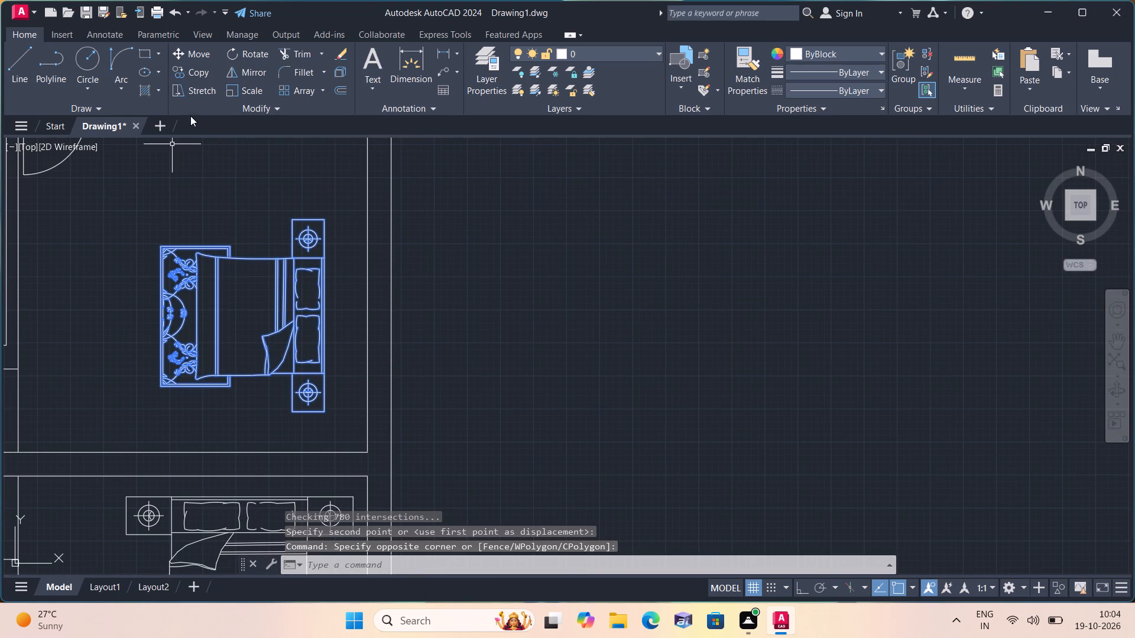
pyautogui.click(251, 89)
pyautogui.moveTo(248, 331); pyautogui.dragTo(252, 307)
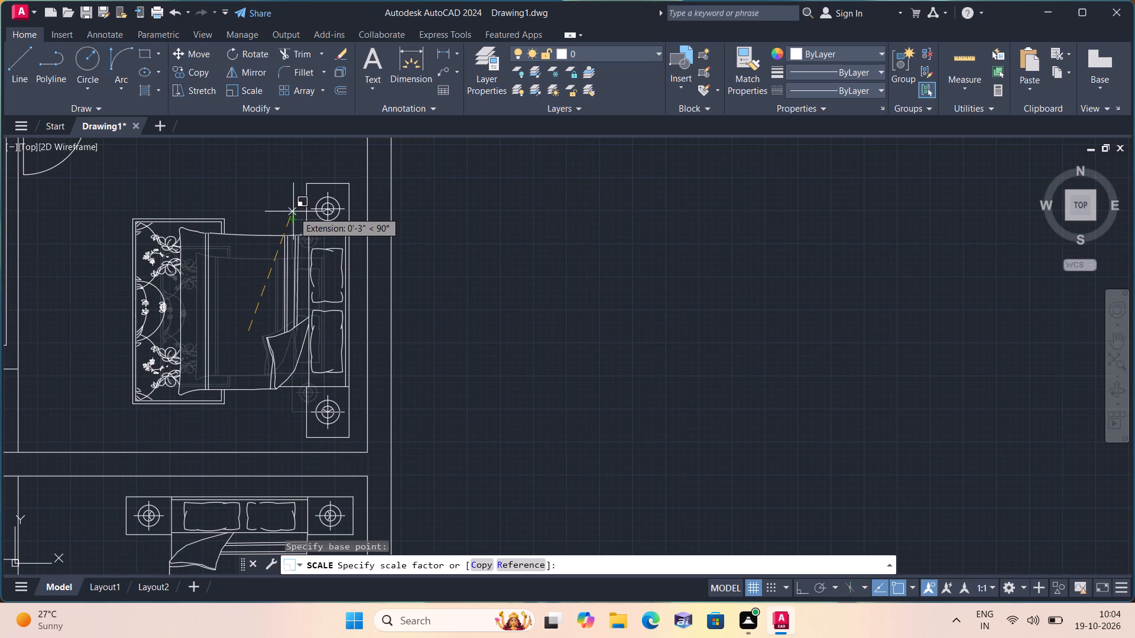
pyautogui.click(293, 211)
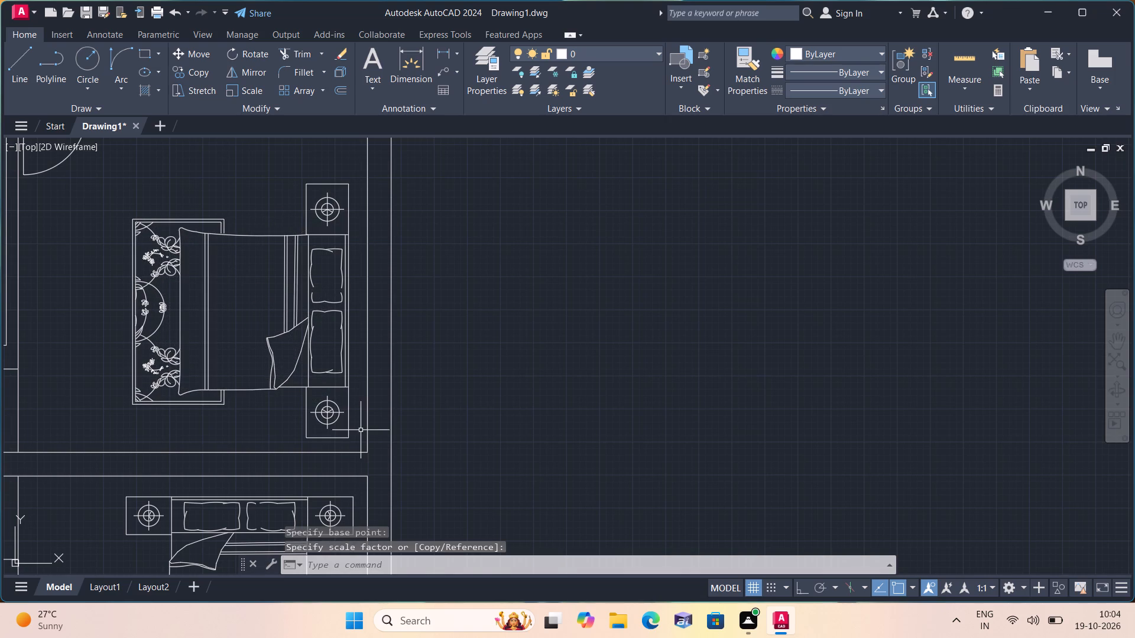
# Copy the enlarged sideways bed from the upper unit's bottom-right bedroom straight down into the lower unit's bottom-right bedroom.
pyautogui.click(359, 446)
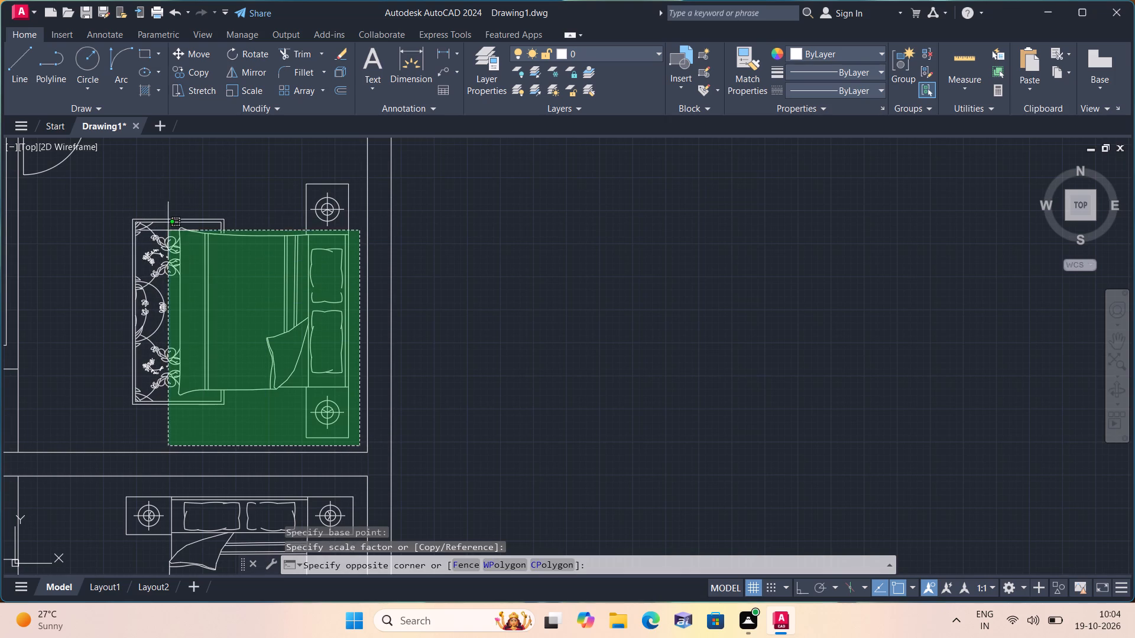
pyautogui.click(105, 170)
pyautogui.click(189, 71)
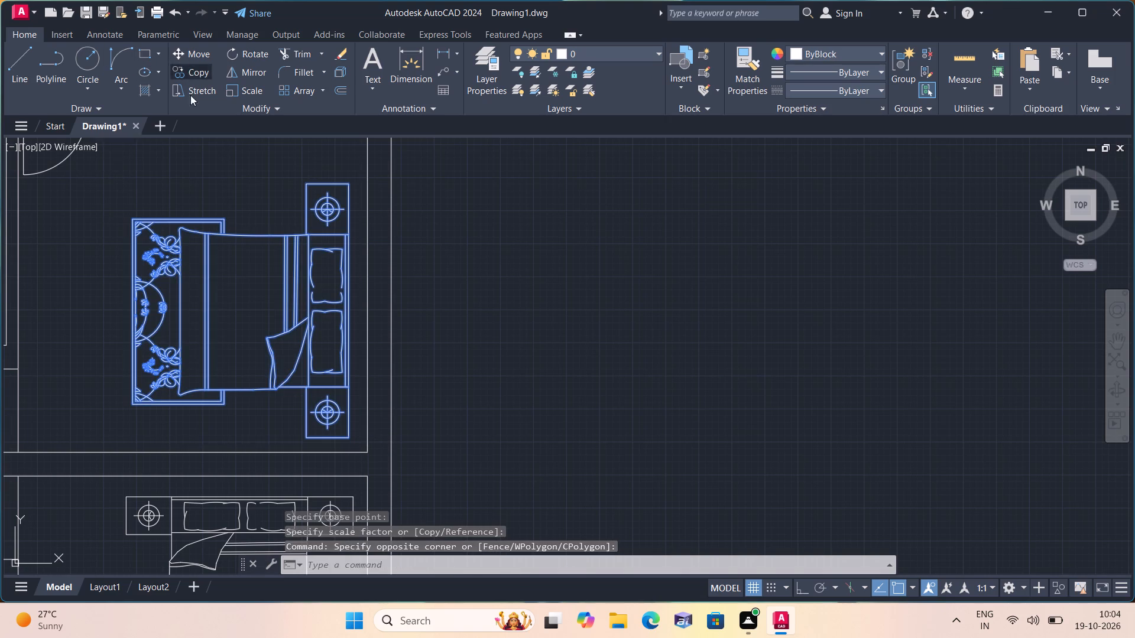
pyautogui.click(236, 282)
pyautogui.scroll(-5, 236, 282)
pyautogui.scroll(4, 244, 366)
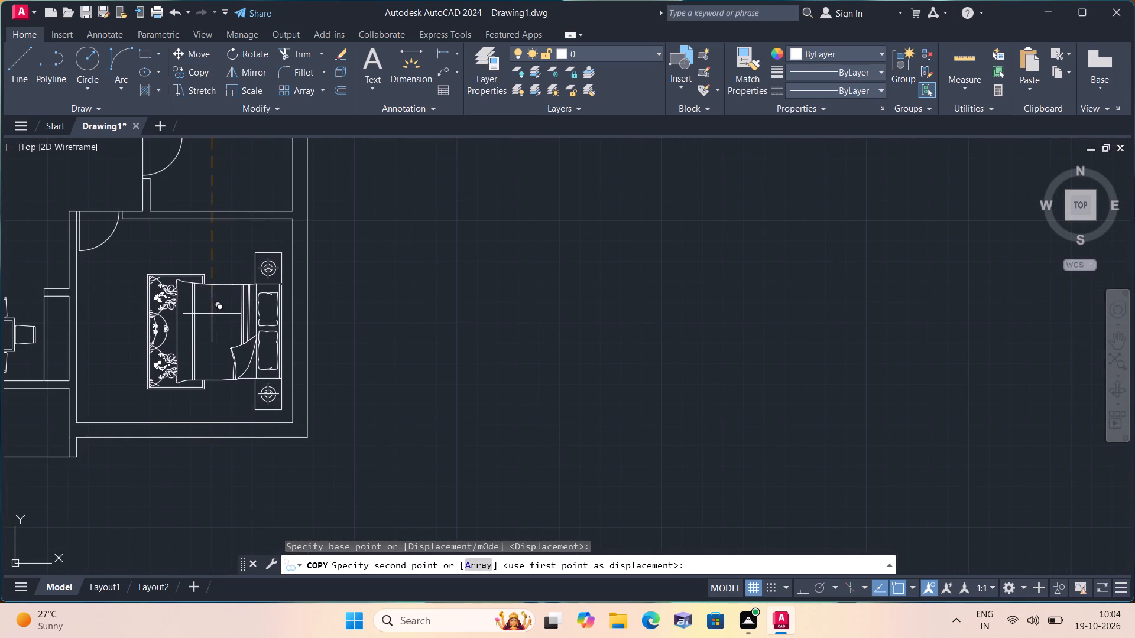
pyautogui.click(212, 314)
pyautogui.press('space')
pyautogui.scroll(-2, 212, 314)
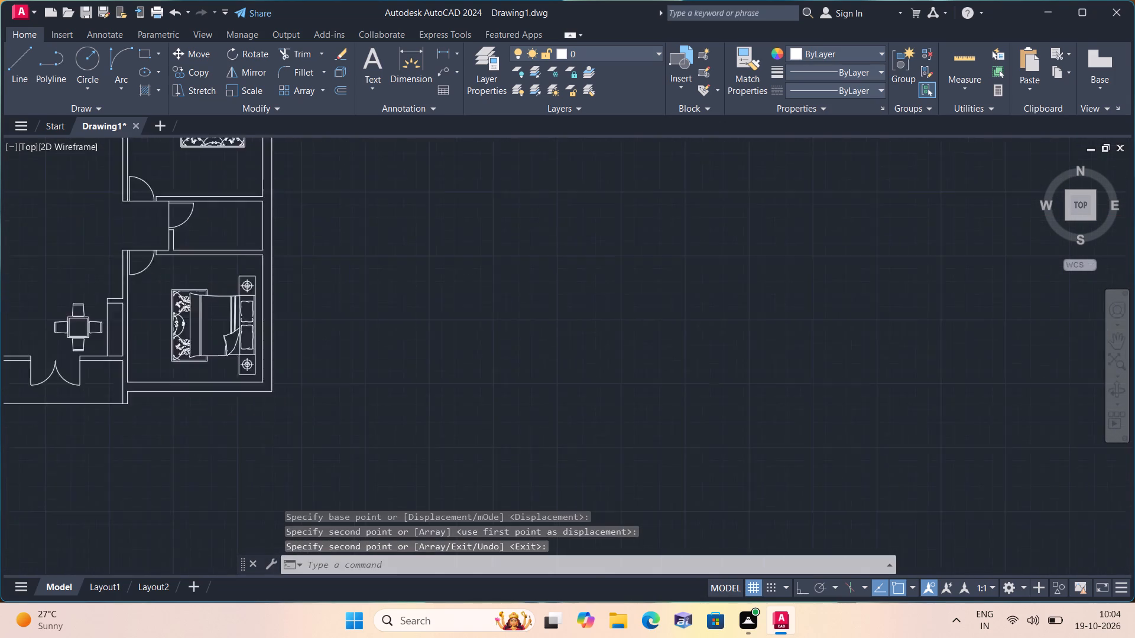
# Scale the large sideways bed outside the floor plan, with its headboard facing left, down freehand to about one sixteenth of its size.
pyautogui.scroll(-2, 212, 314)
pyautogui.scroll(-1, 370, 401)
pyautogui.scroll(-3, 445, 335)
pyautogui.moveTo(445, 335); pyautogui.dragTo(425, 377, button='middle')
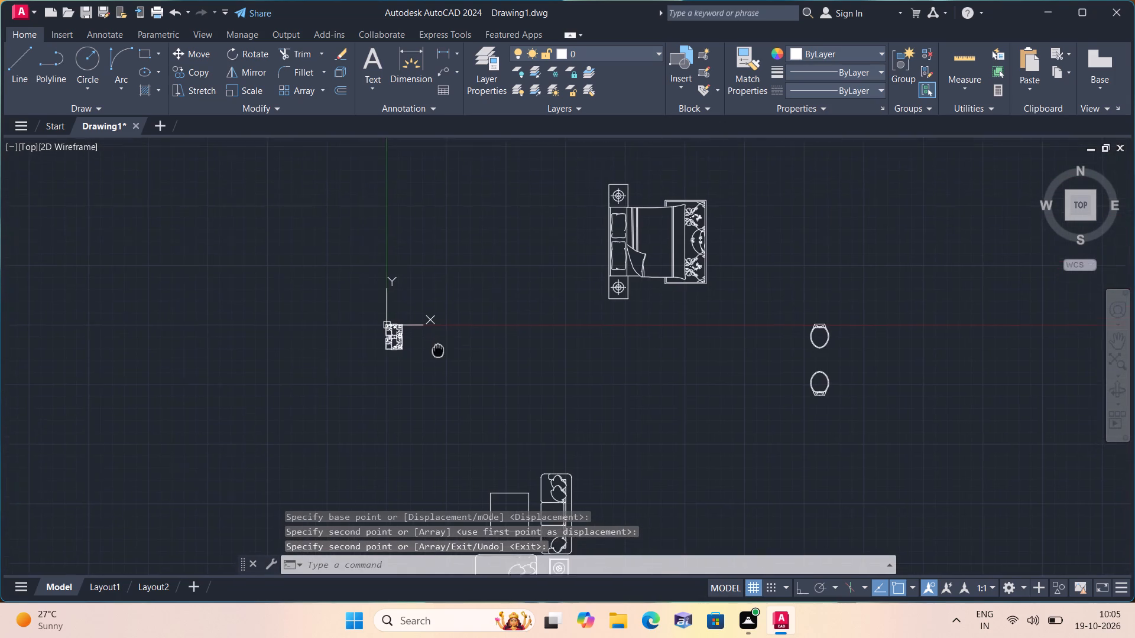
pyautogui.moveTo(425, 377); pyautogui.dragTo(423, 396, button='middle')
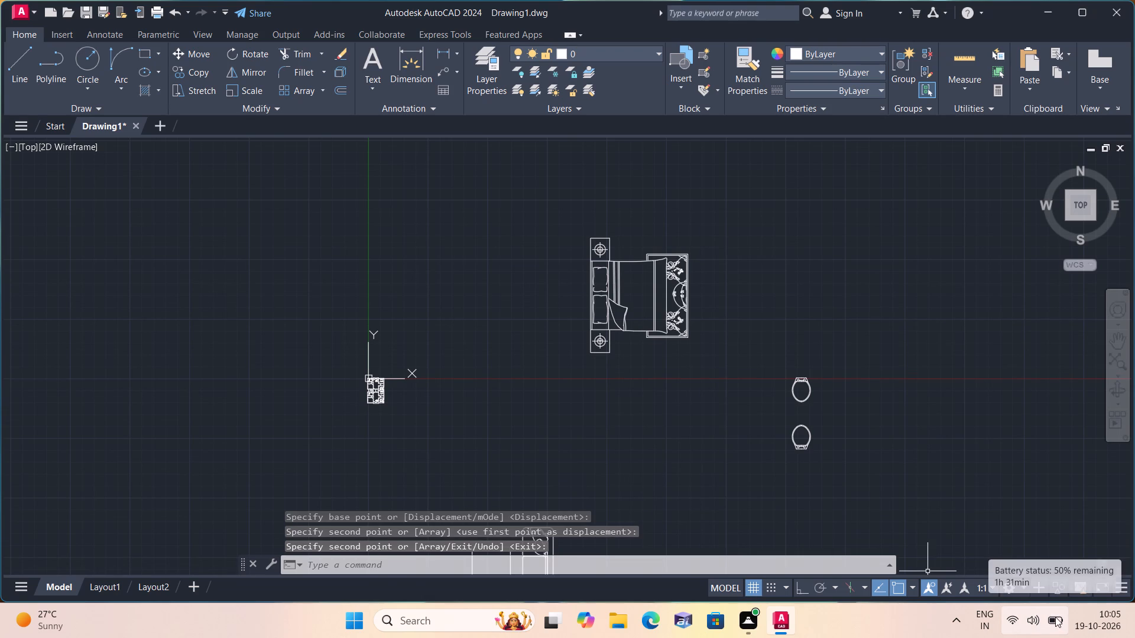
pyautogui.click(700, 433)
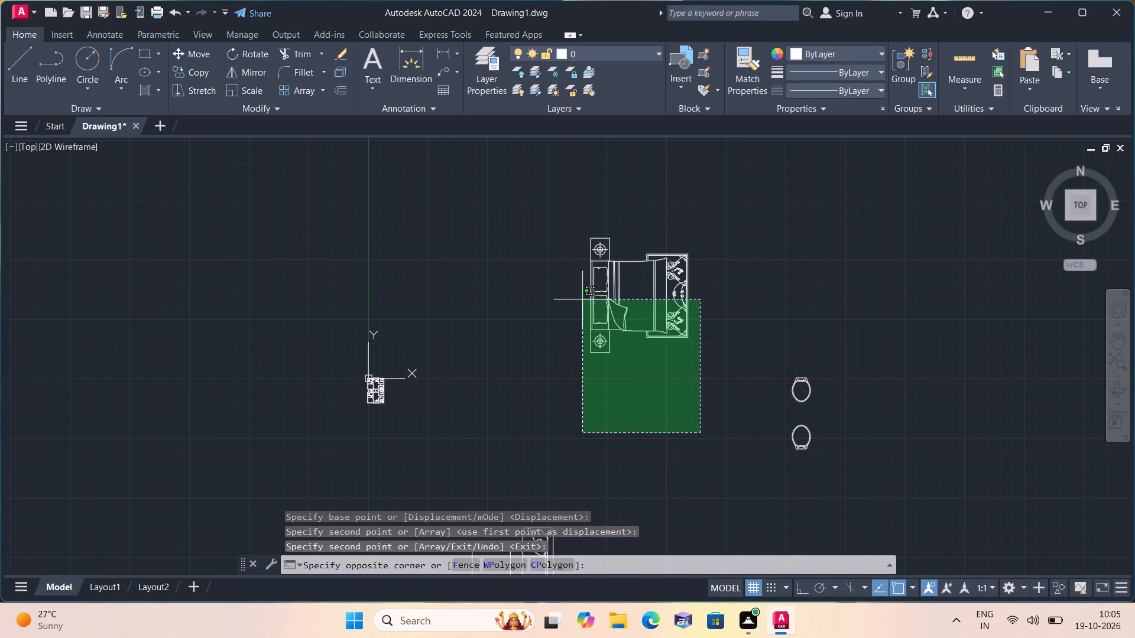
pyautogui.click(456, 194)
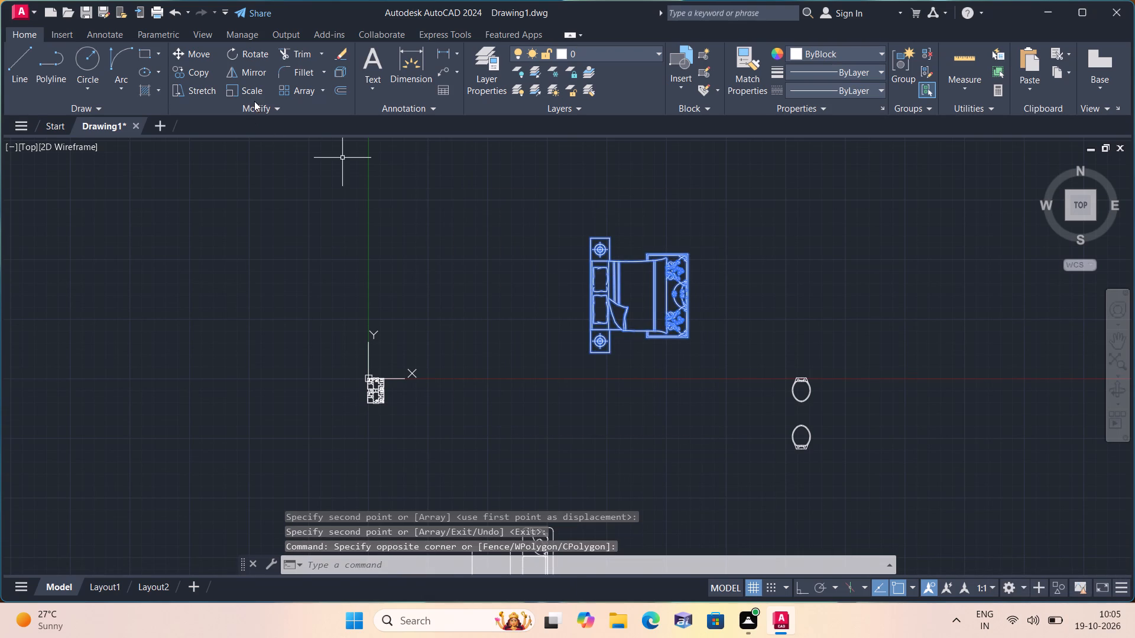
pyautogui.click(255, 92)
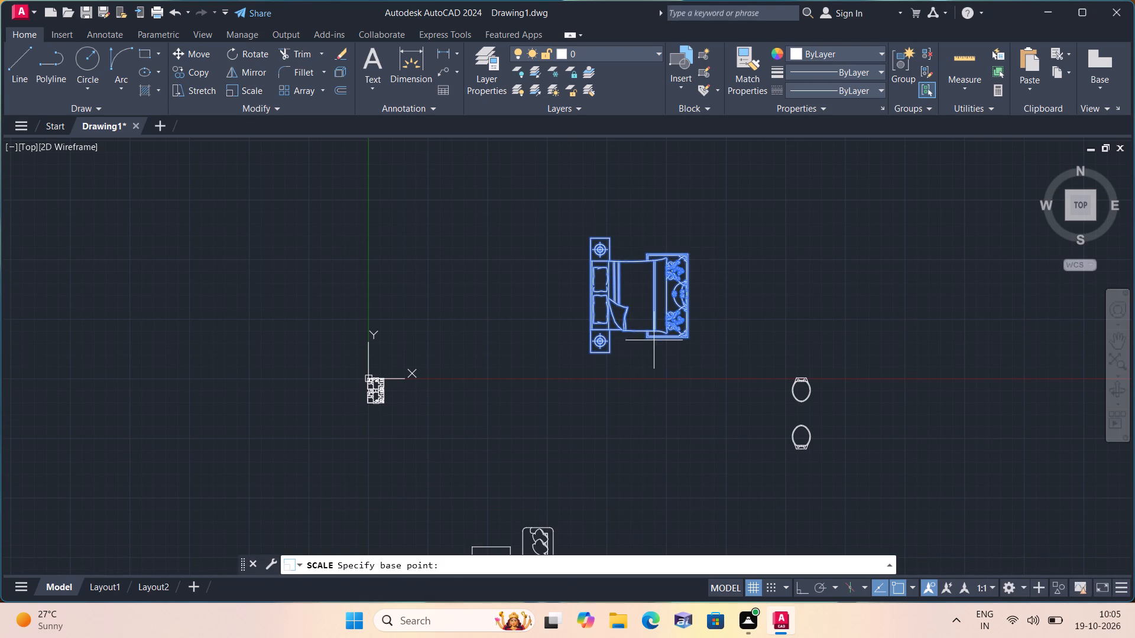
pyautogui.scroll(2, 608, 265)
pyautogui.click(674, 316)
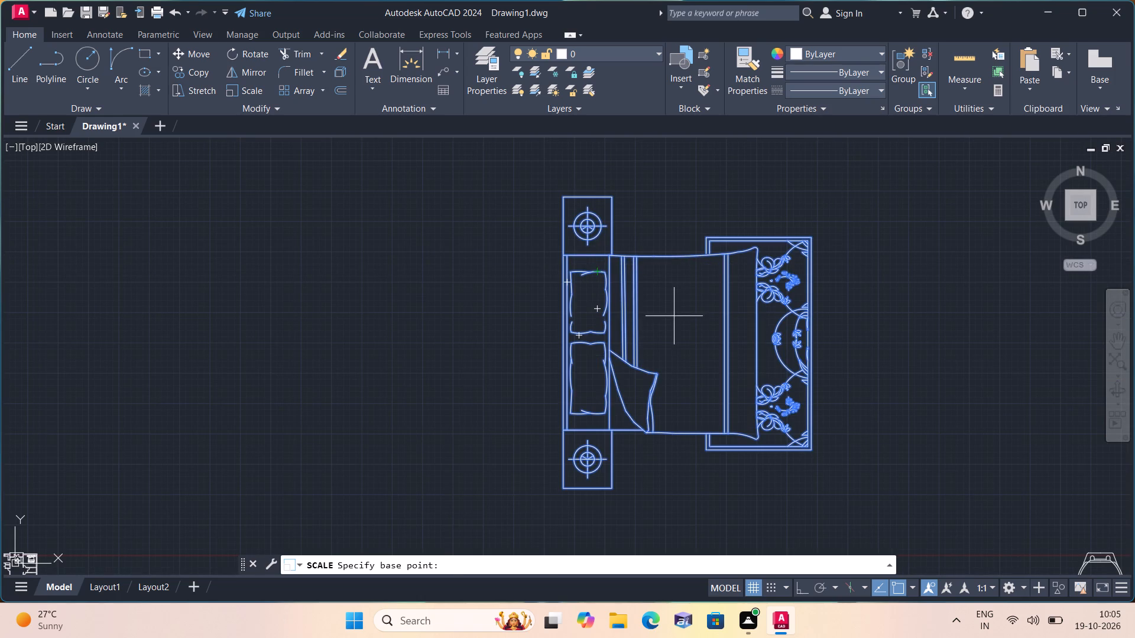
pyautogui.click(674, 324)
# Move the shrunken left-facing bed into the empty space just left of the floor plan's upper unit.
pyautogui.moveTo(721, 359); pyautogui.dragTo(712, 330)
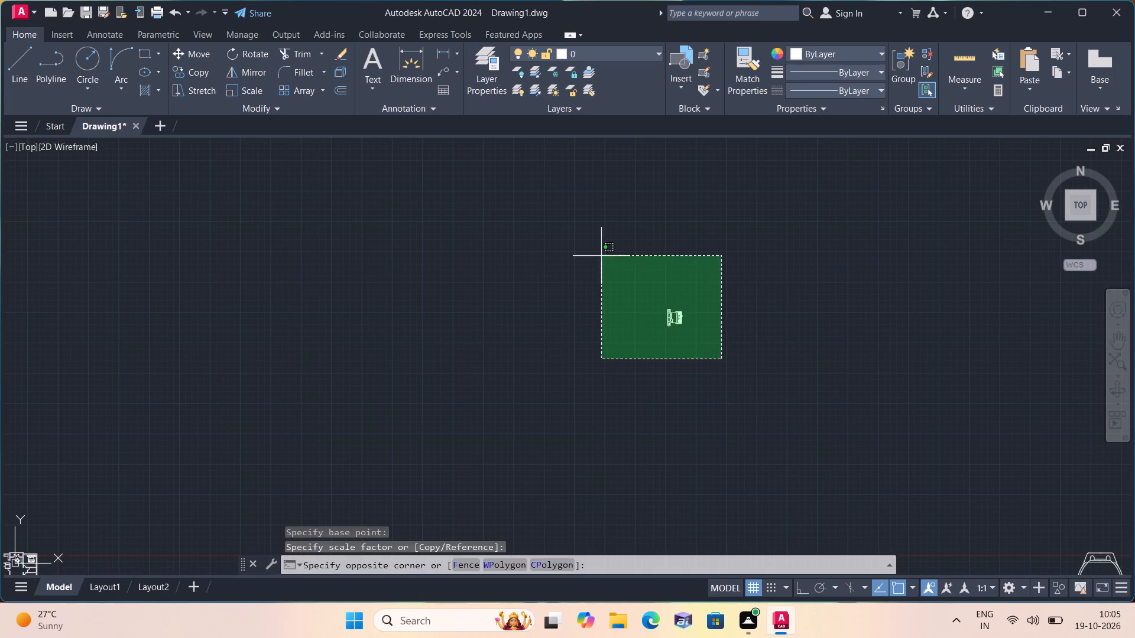
pyautogui.click(594, 252)
pyautogui.click(187, 54)
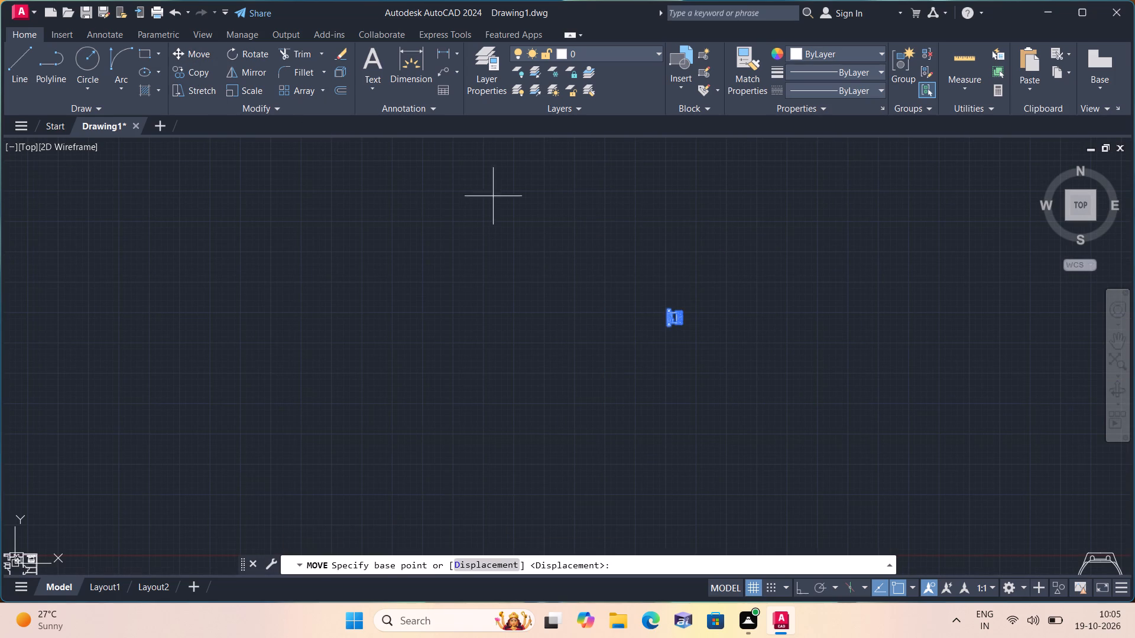
pyautogui.click(667, 302)
pyautogui.scroll(-2, 657, 338)
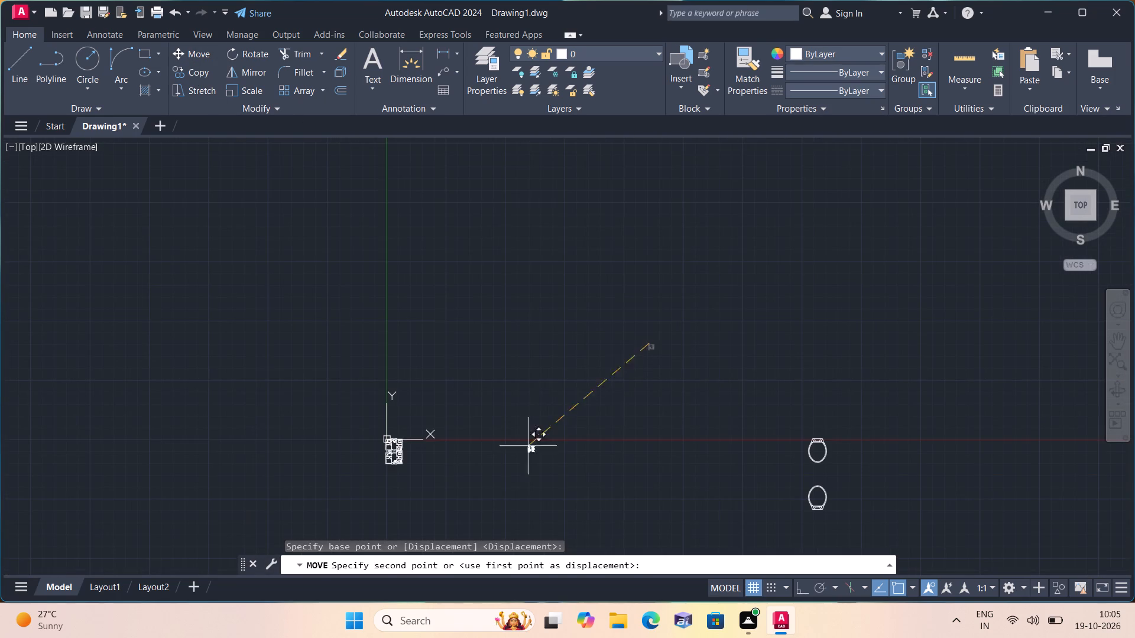
pyautogui.scroll(6, 399, 453)
pyautogui.scroll(3, 256, 391)
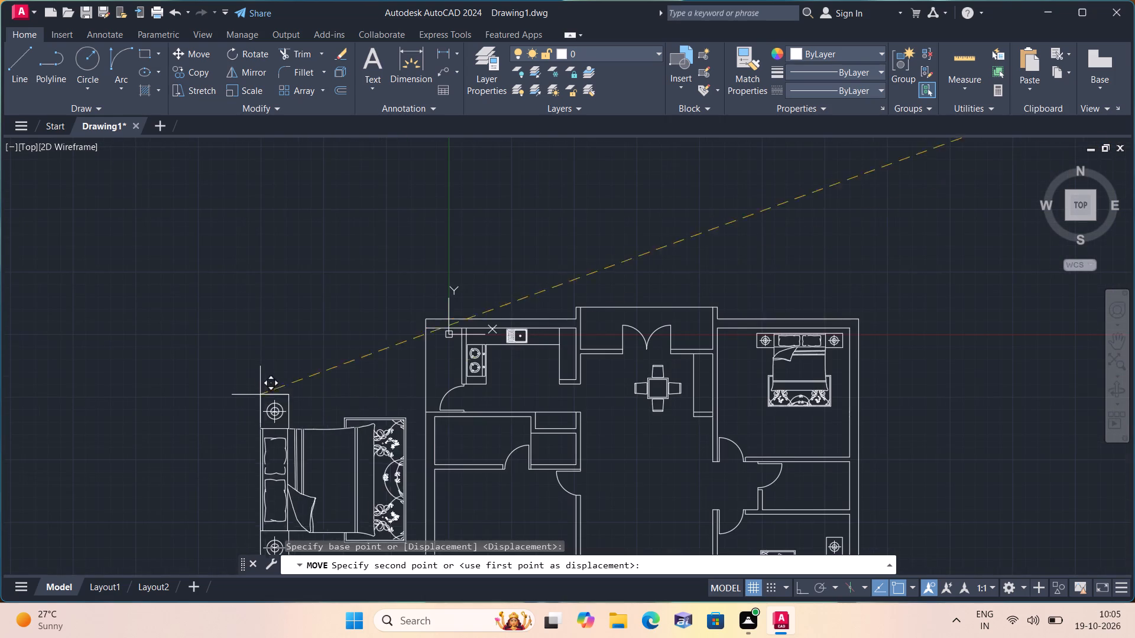
pyautogui.moveTo(552, 402); pyautogui.dragTo(524, 366, button='middle')
pyautogui.scroll(-1, 524, 343)
pyautogui.click(166, 337)
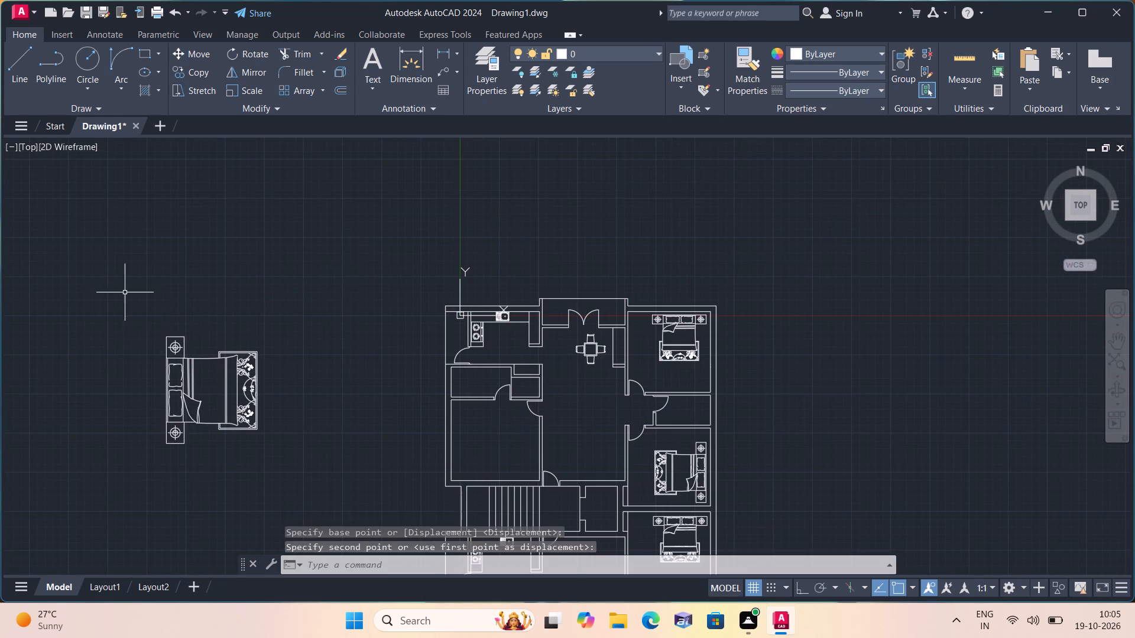
# Scale the sideways bed left of the floor plan down freehand to a little over half its size.
pyautogui.moveTo(113, 289); pyautogui.dragTo(127, 319)
pyautogui.click(302, 523)
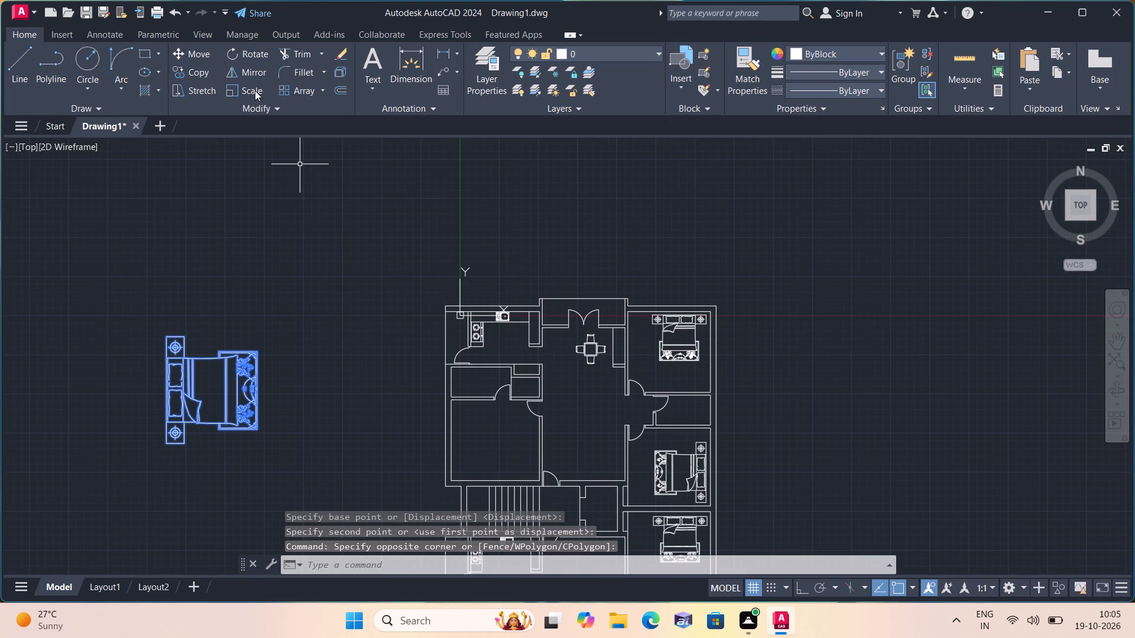
pyautogui.click(254, 89)
pyautogui.click(200, 415)
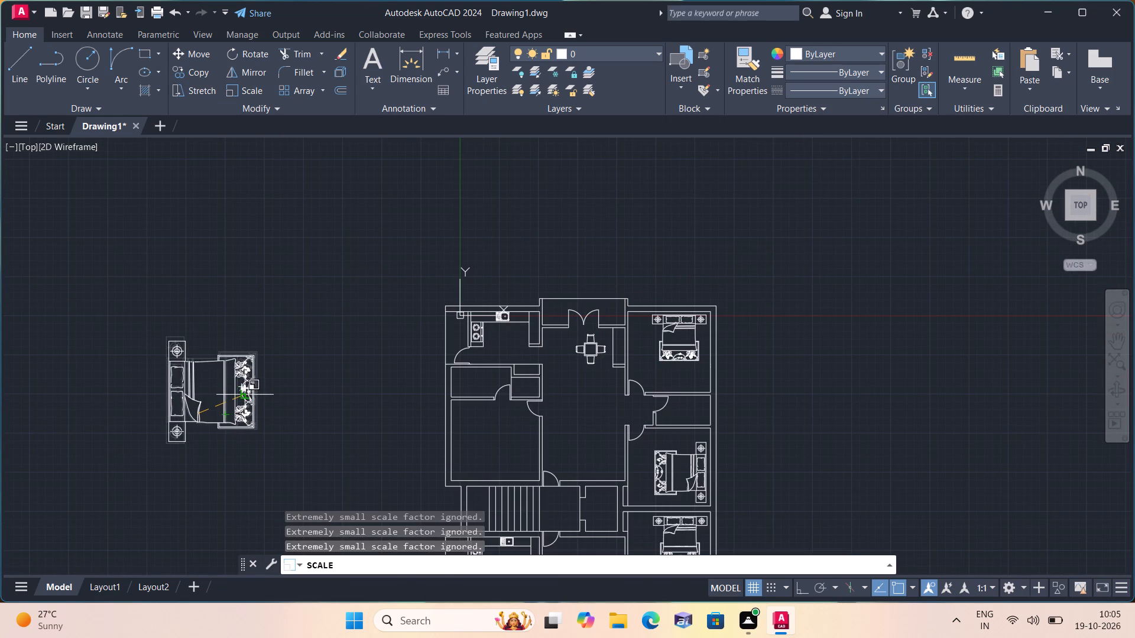
pyautogui.click(223, 402)
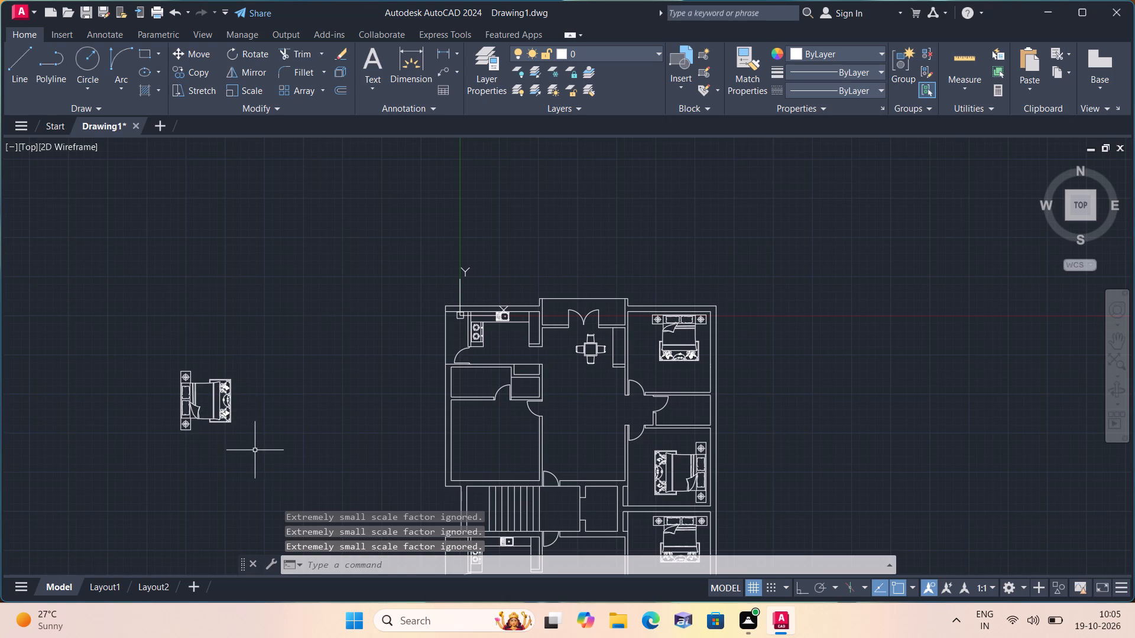
# Move the scaled sideways bed into the upper unit's left bedroom, with its headboard towards the left outer wall.
pyautogui.click(254, 456)
pyautogui.click(109, 326)
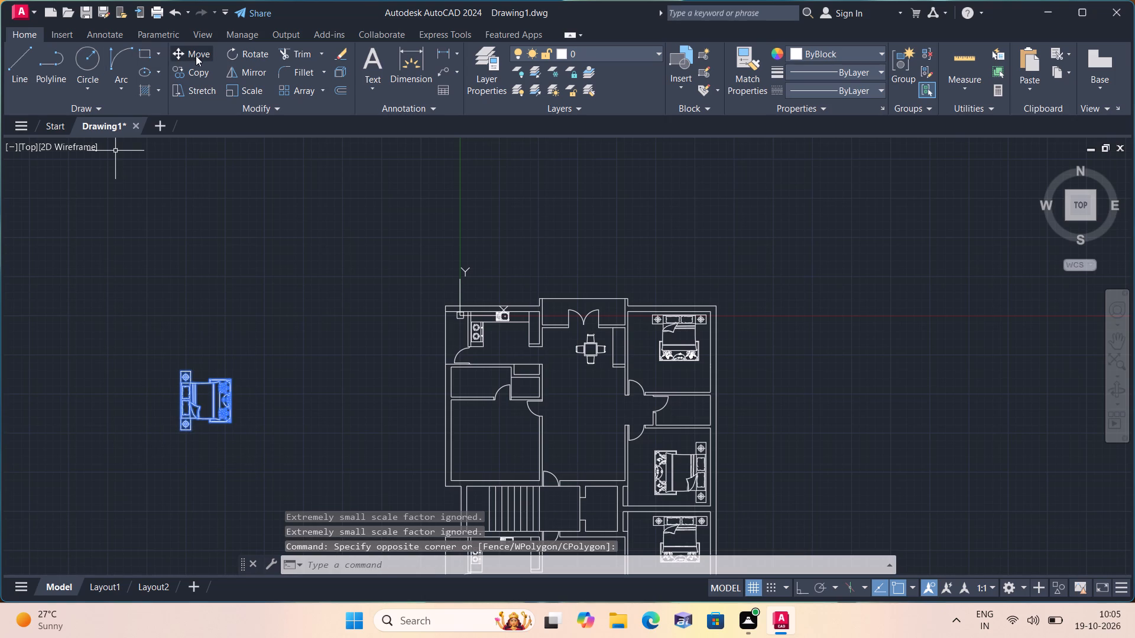
pyautogui.click(199, 51)
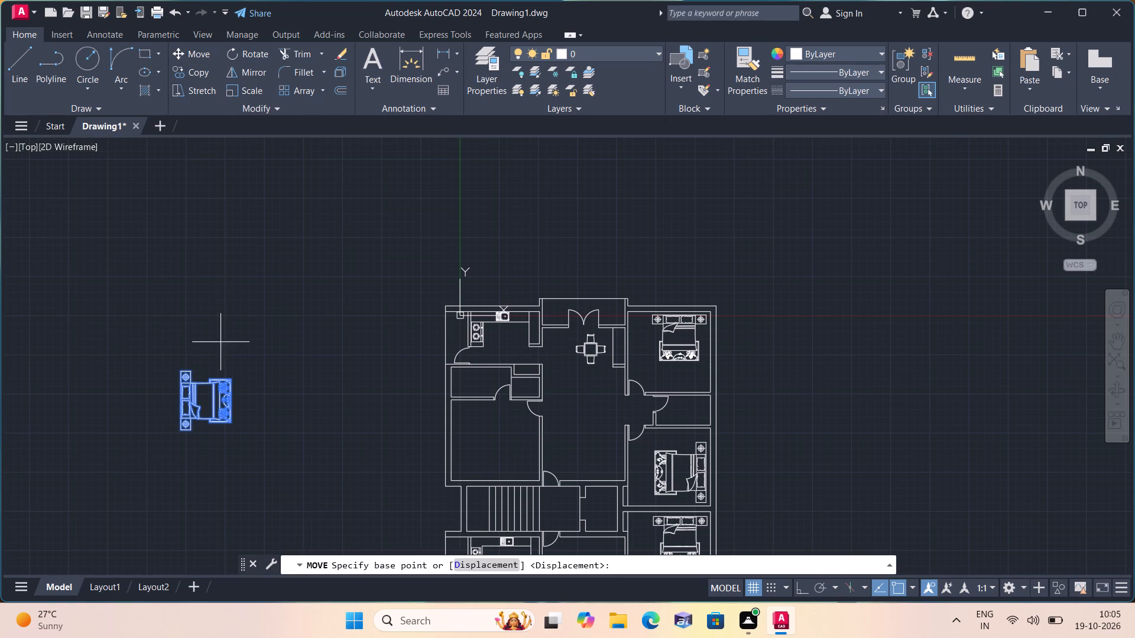
pyautogui.click(217, 409)
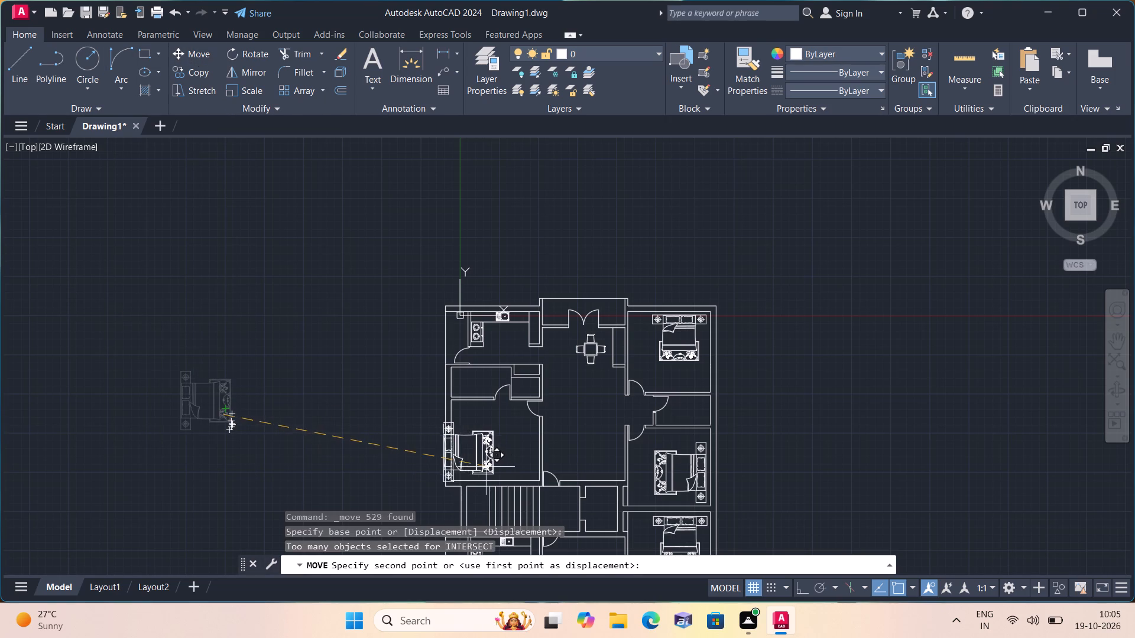
pyautogui.scroll(2, 493, 467)
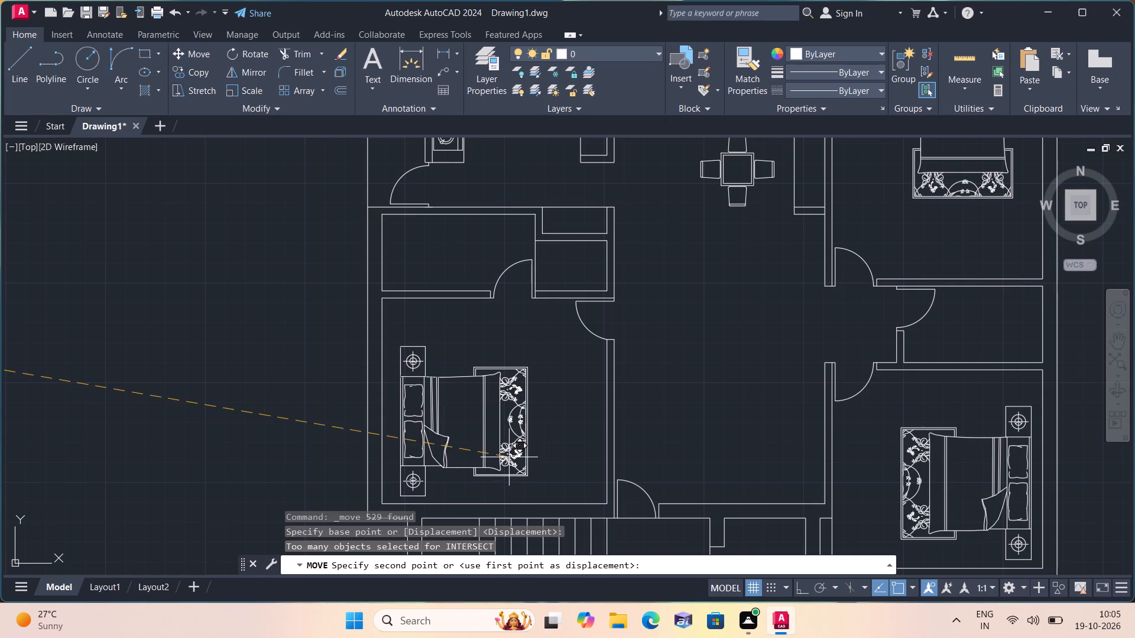
pyautogui.click(509, 457)
# Copy the bed from the upper unit's left bedroom straight down into the lower unit's left bedroom.
pyautogui.scroll(1, 532, 482)
pyautogui.click(551, 494)
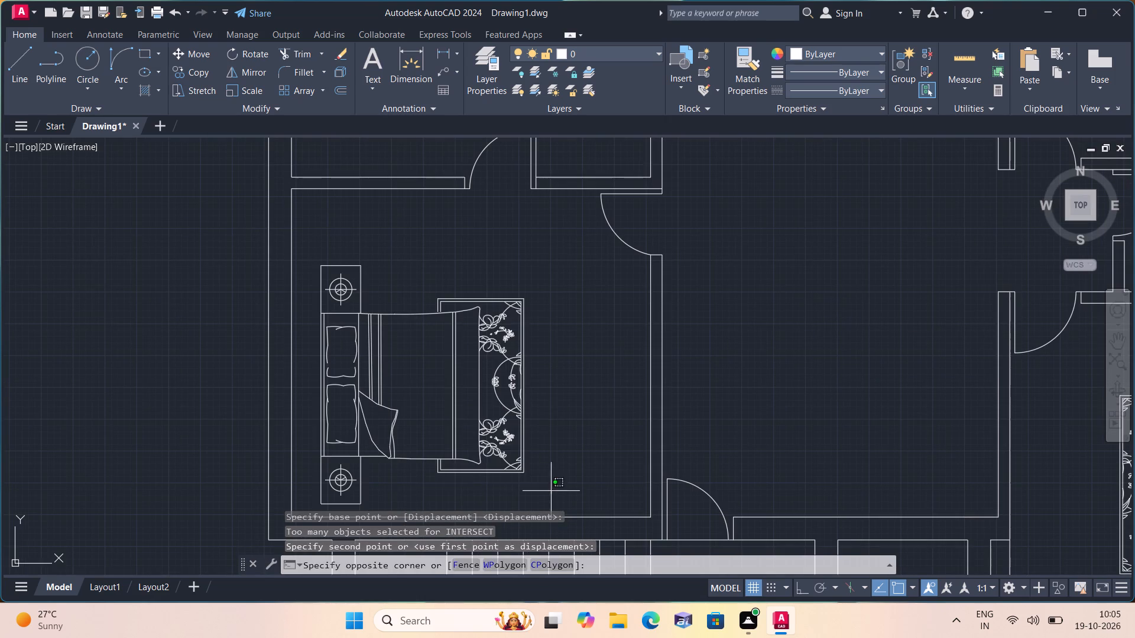
pyautogui.click(320, 241)
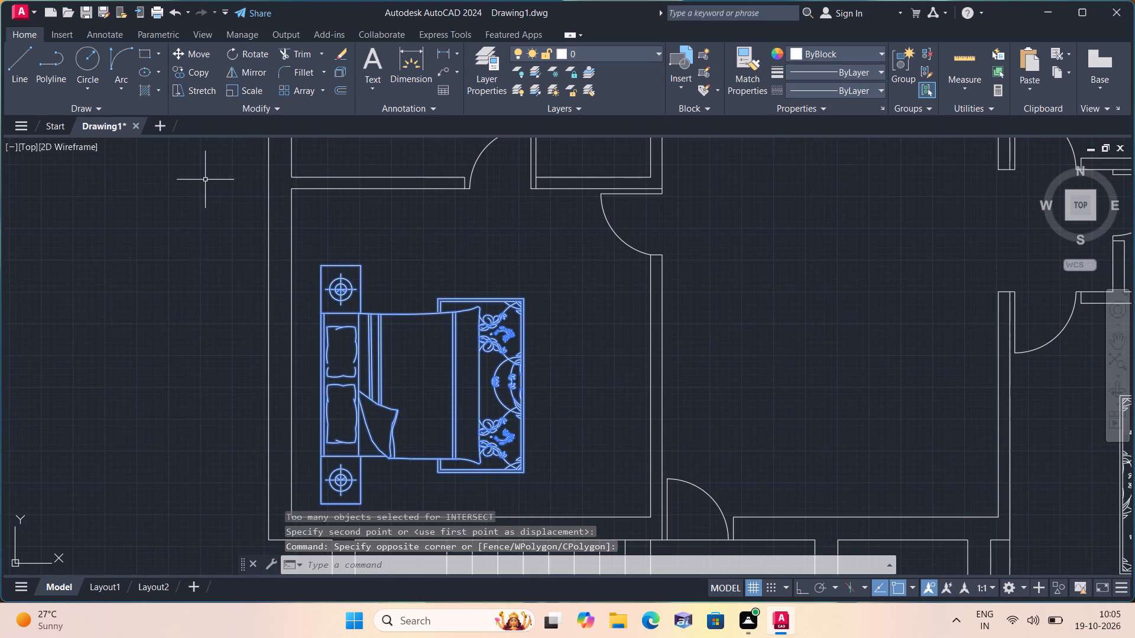
pyautogui.click(193, 70)
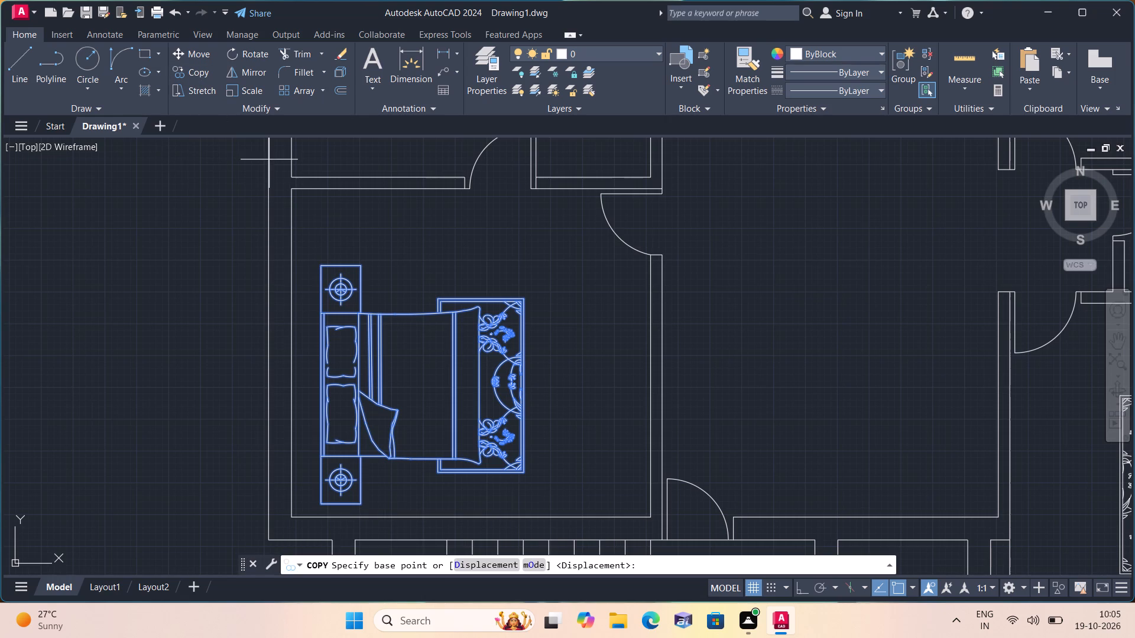
pyautogui.click(386, 331)
pyautogui.scroll(-3, 387, 333)
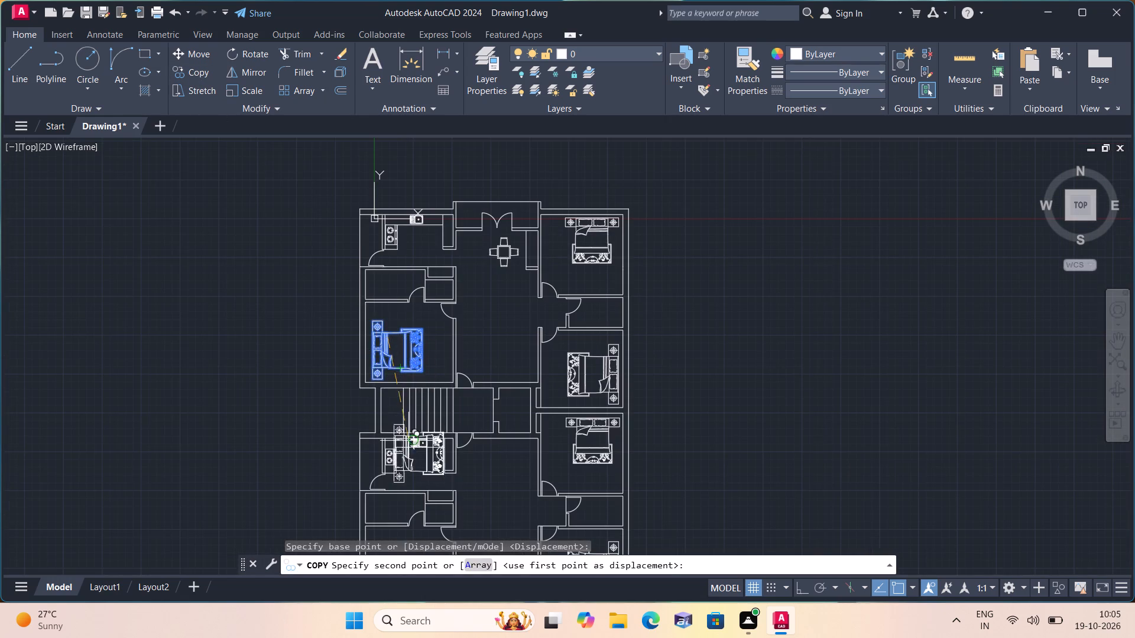
pyautogui.moveTo(394, 434); pyautogui.dragTo(352, 279, button='middle')
pyautogui.scroll(-1, 364, 359)
pyautogui.scroll(2, 345, 347)
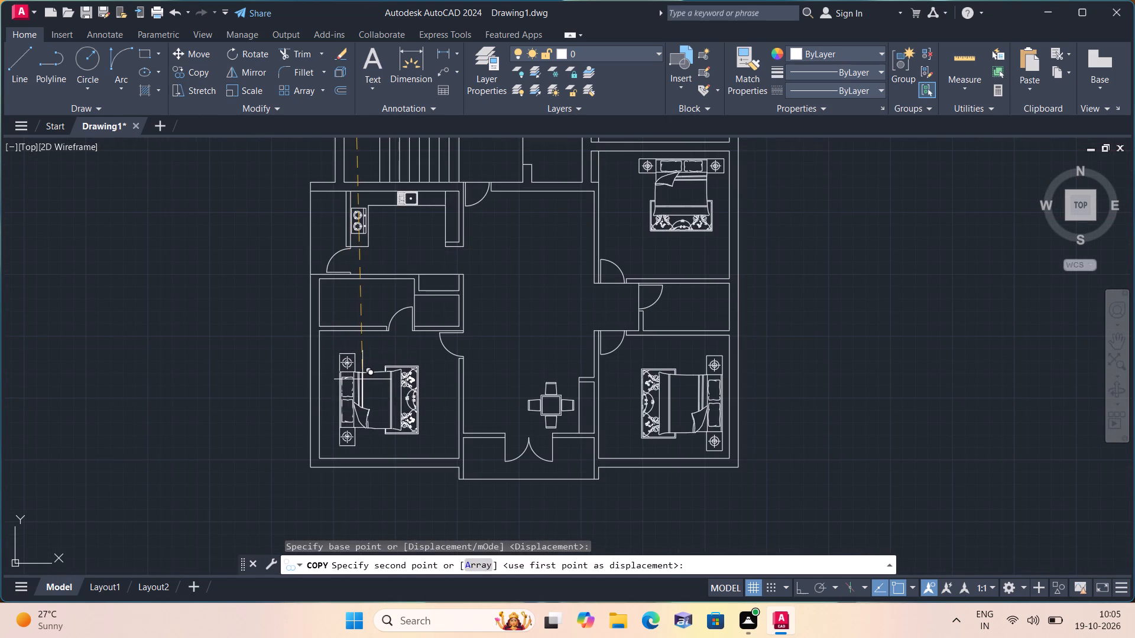
pyautogui.click(352, 382)
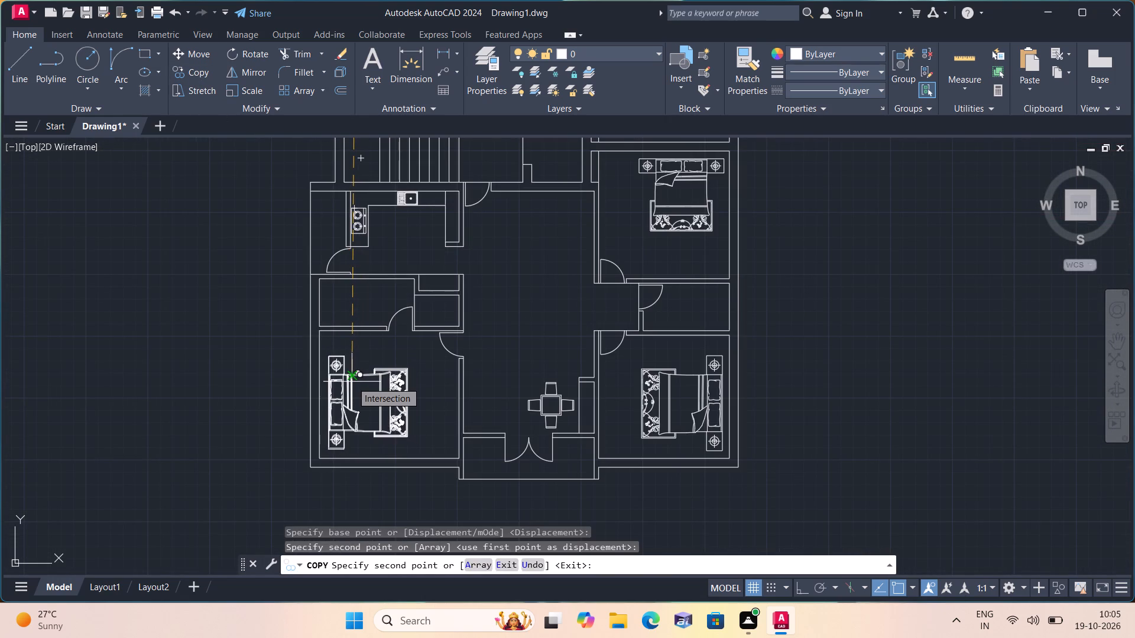
pyautogui.hotkey('shift', 'Escape')
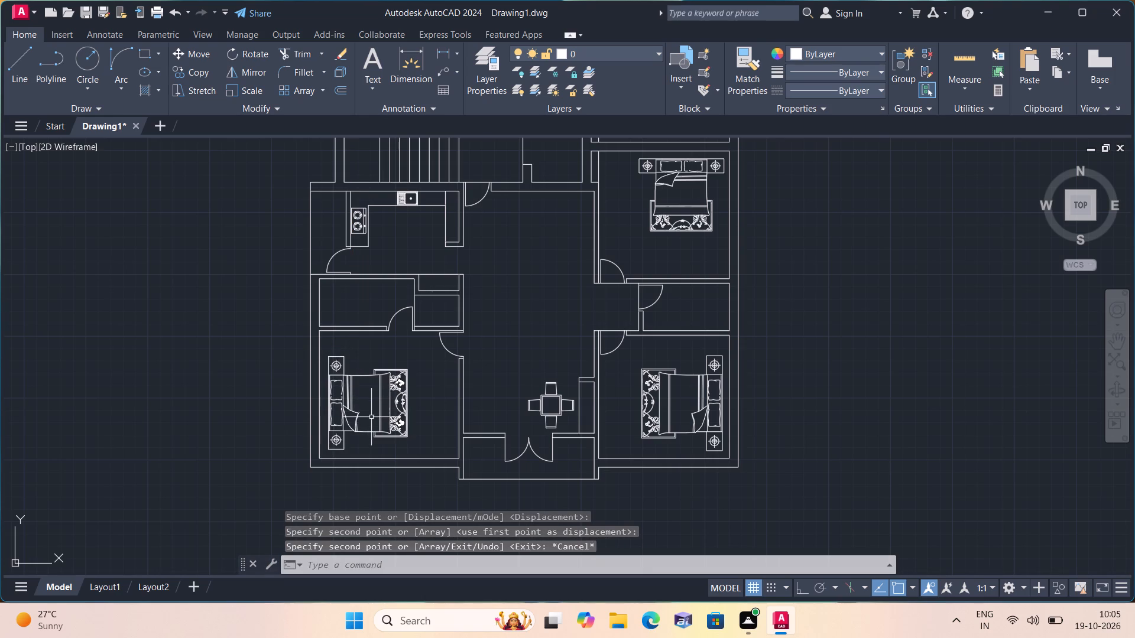
# Move the lower of the two large toilets, with its tank at the bottom, next to the floor plan's right side.
pyautogui.scroll(-4, 422, 376)
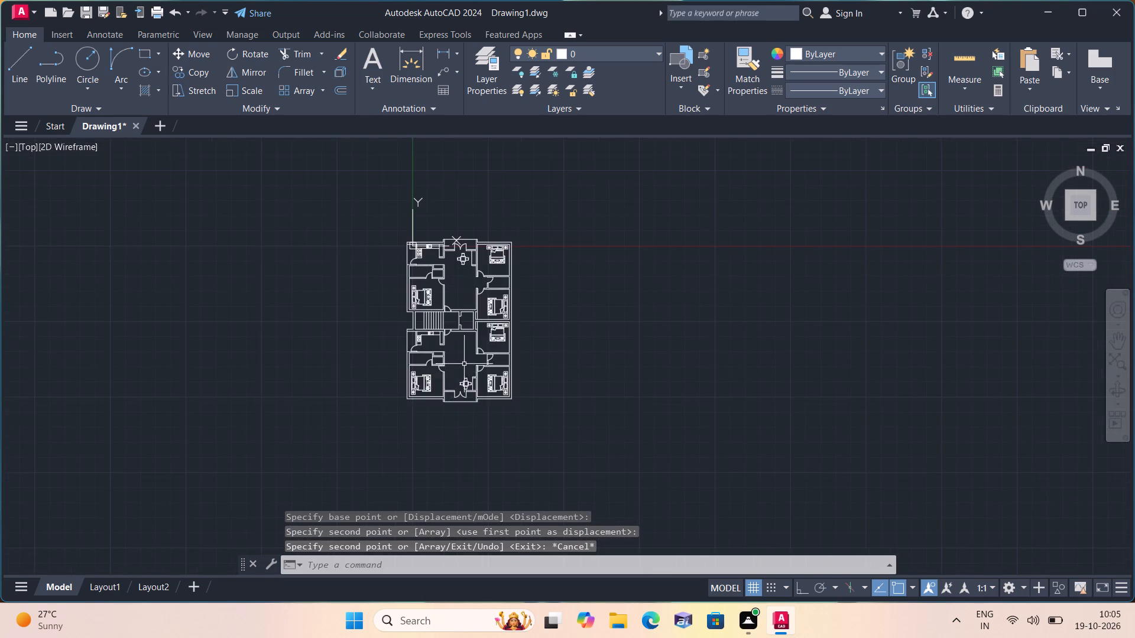
pyautogui.moveTo(463, 364); pyautogui.dragTo(336, 437, button='middle')
pyautogui.scroll(-1, 336, 436)
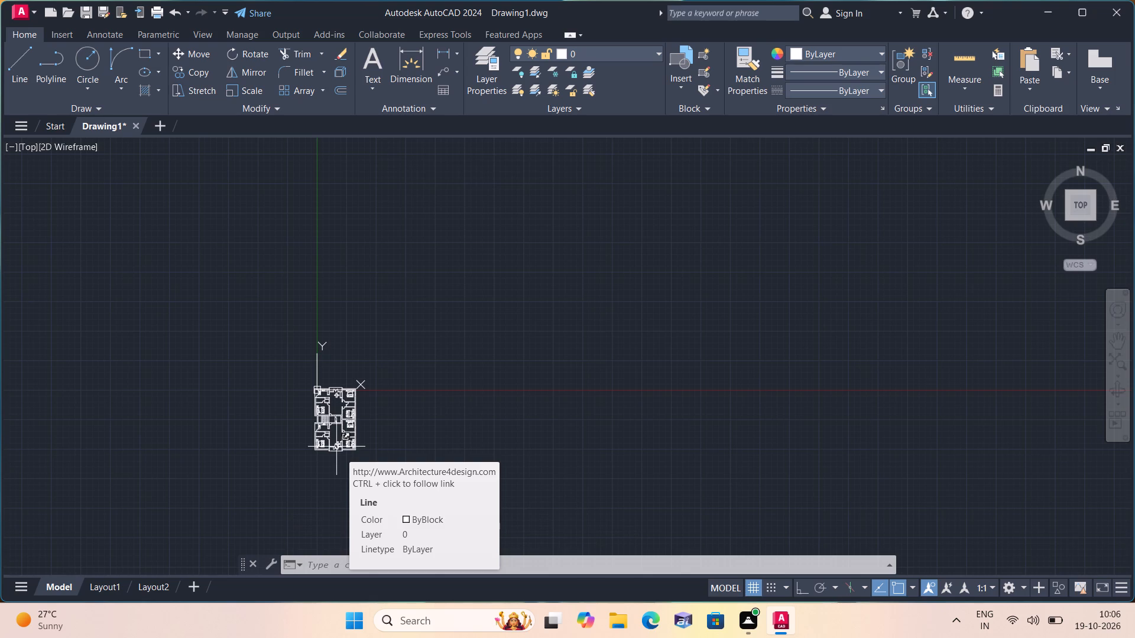
pyautogui.scroll(-4, 430, 408)
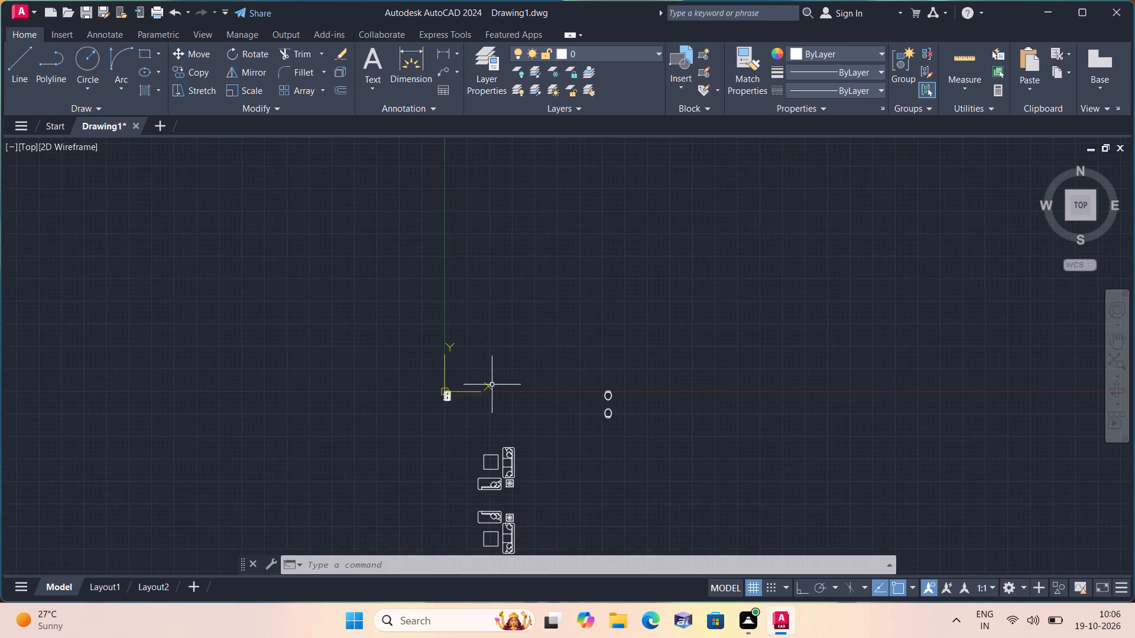
pyautogui.scroll(3, 585, 396)
pyautogui.click(700, 506)
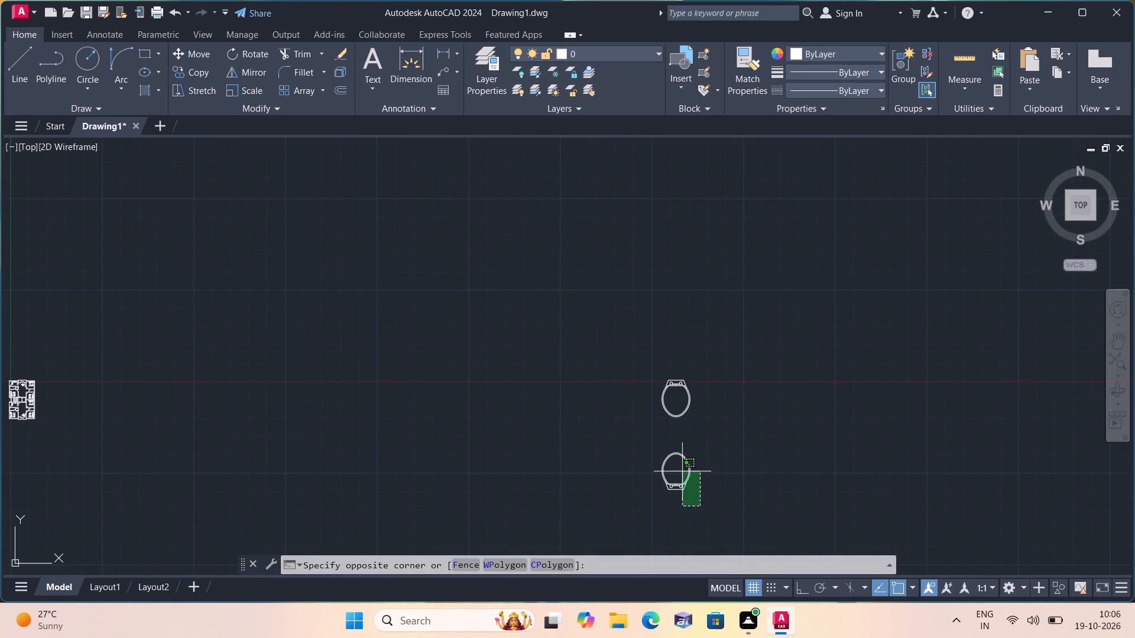
pyautogui.click(662, 454)
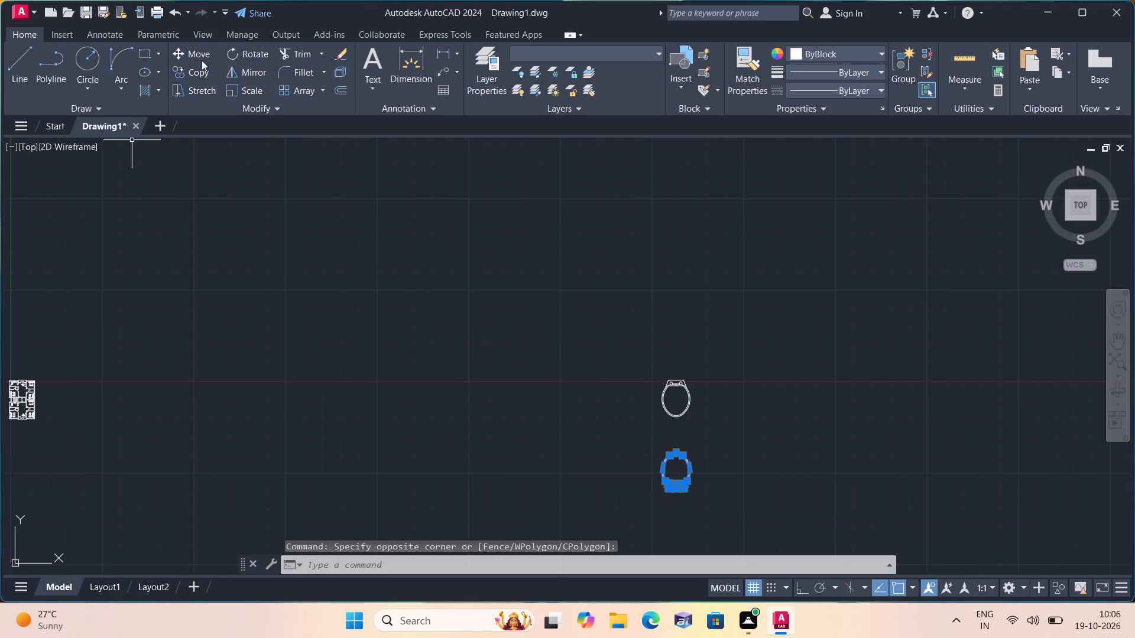
pyautogui.click(197, 51)
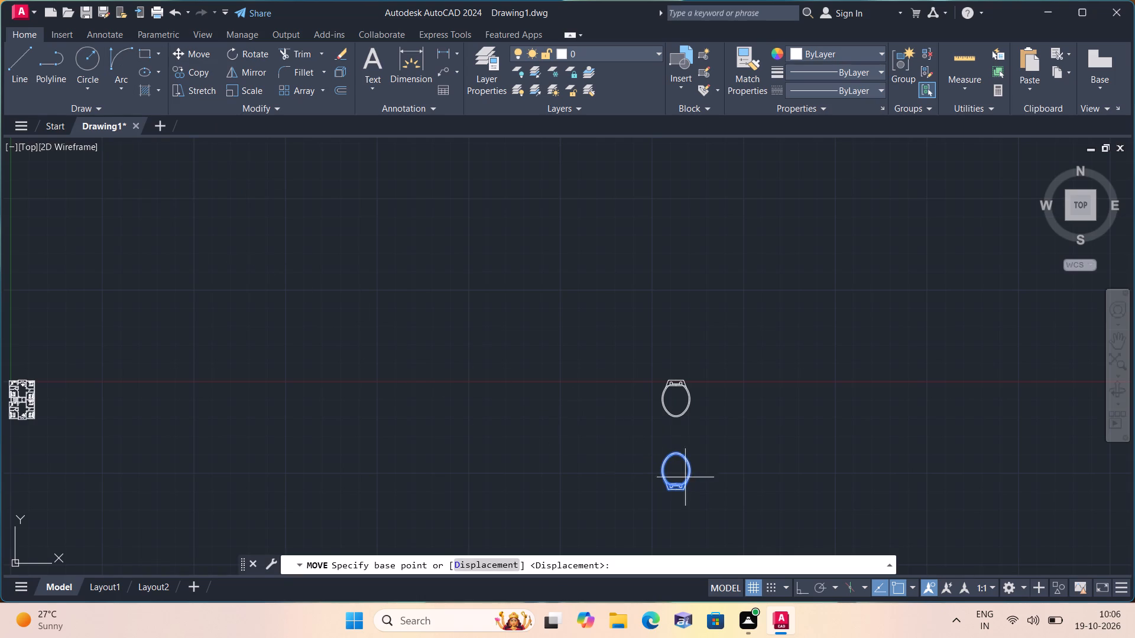
pyautogui.click(702, 481)
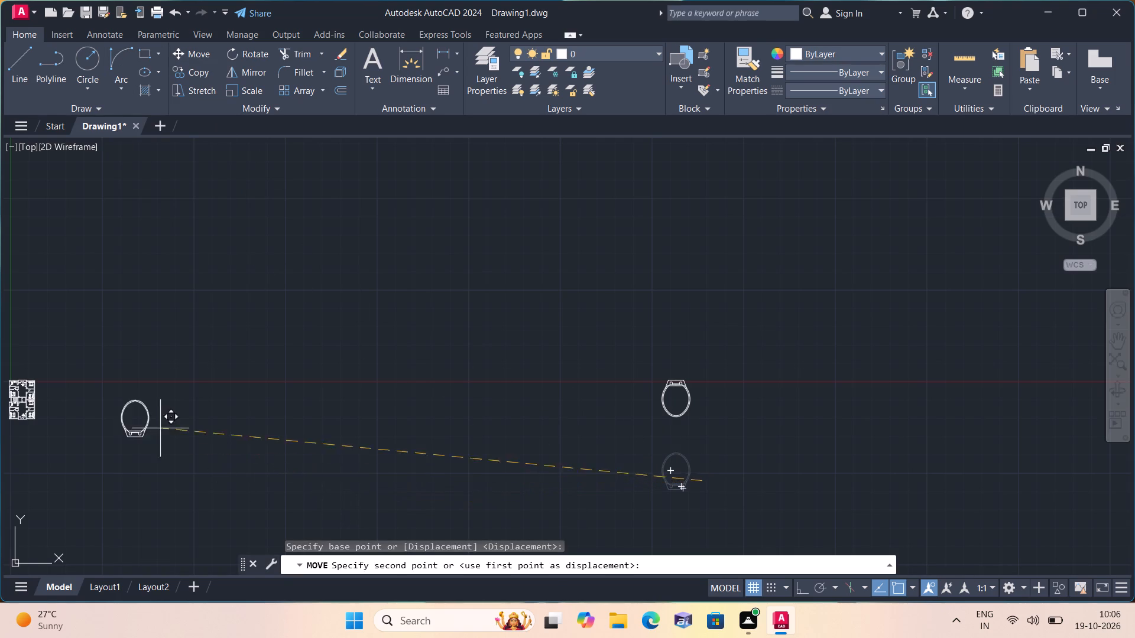
pyautogui.moveTo(147, 402); pyautogui.dragTo(472, 460, button='middle')
pyautogui.scroll(3, 417, 471)
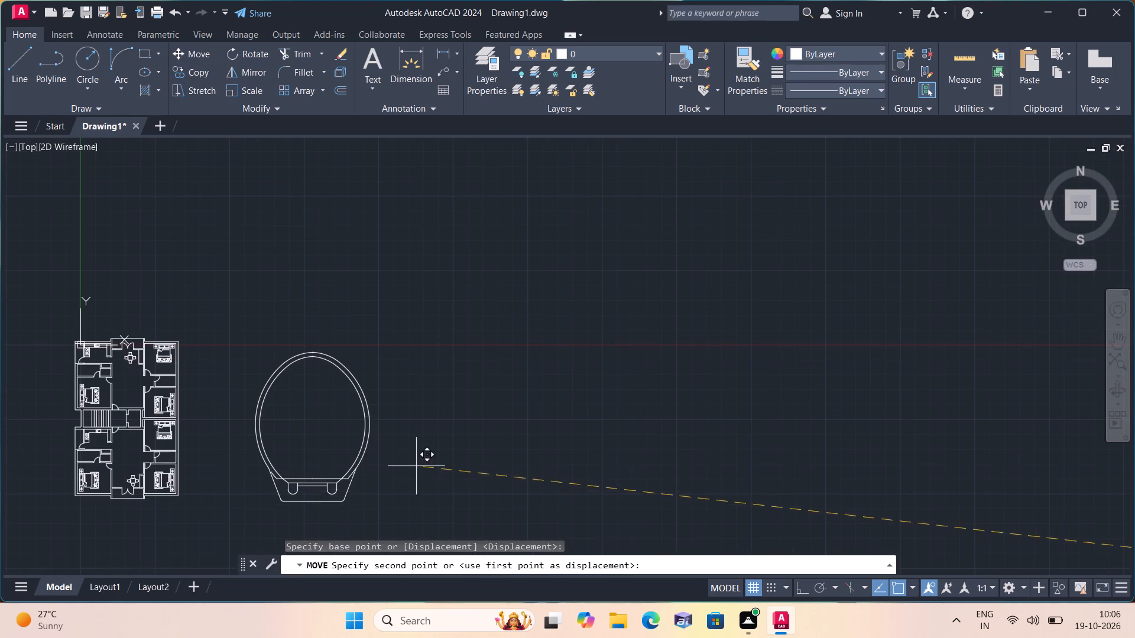
pyautogui.click(413, 428)
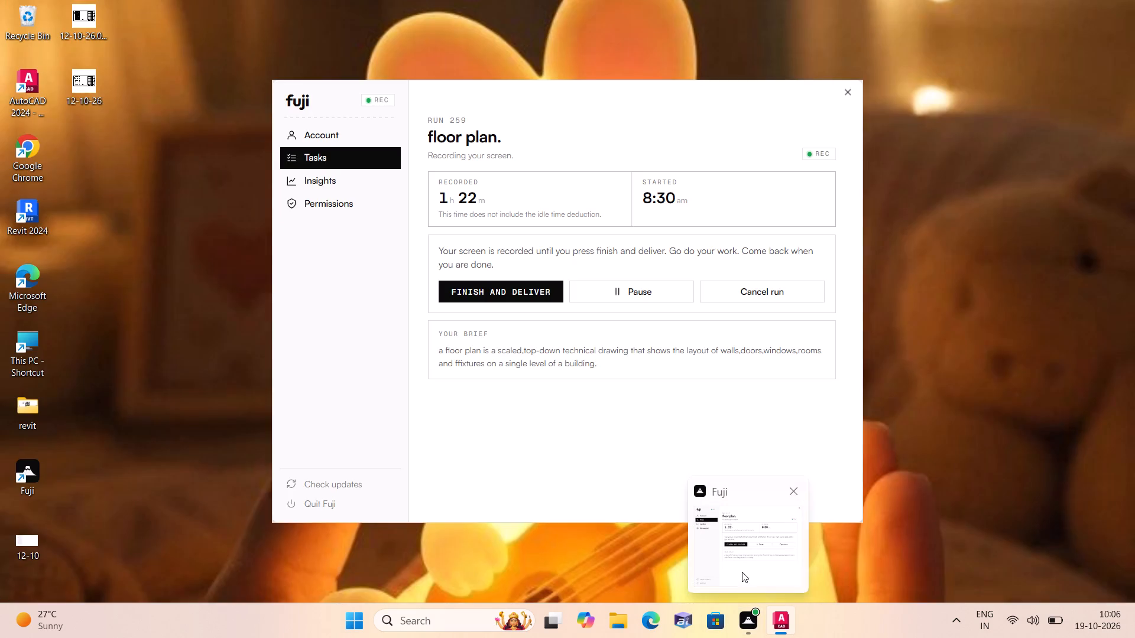
pyautogui.moveTo(299, 463); pyautogui.dragTo(416, 436, button='middle')
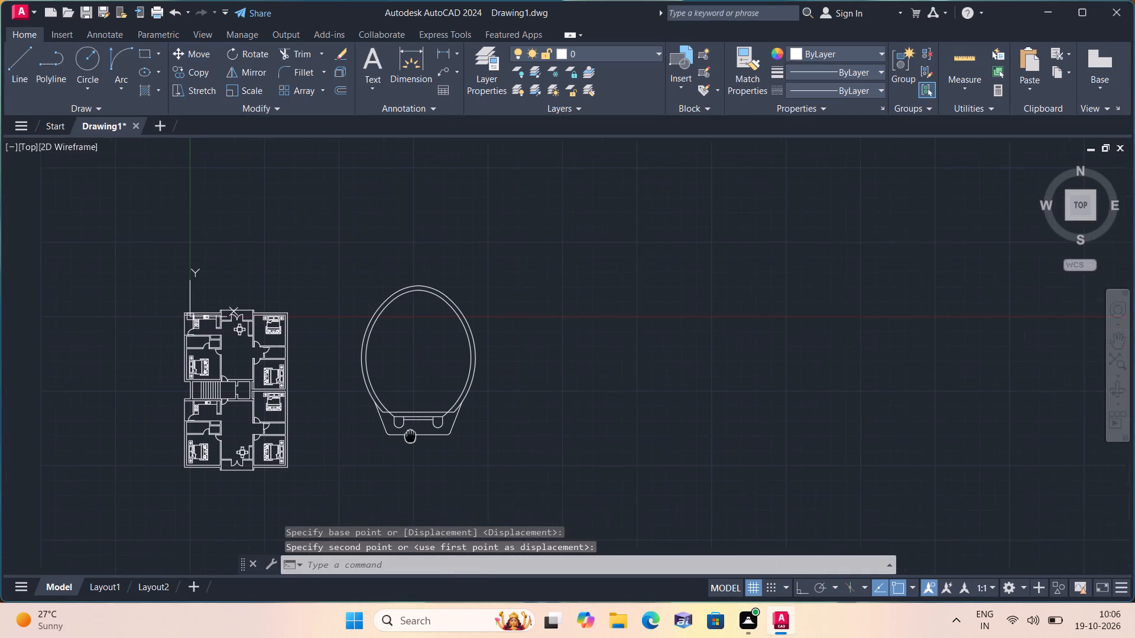
# Scale the large toilet beside the floor plan down freehand to about one-thirtieth of its size, to suit the bathrooms.
pyautogui.click(513, 464)
pyautogui.click(366, 258)
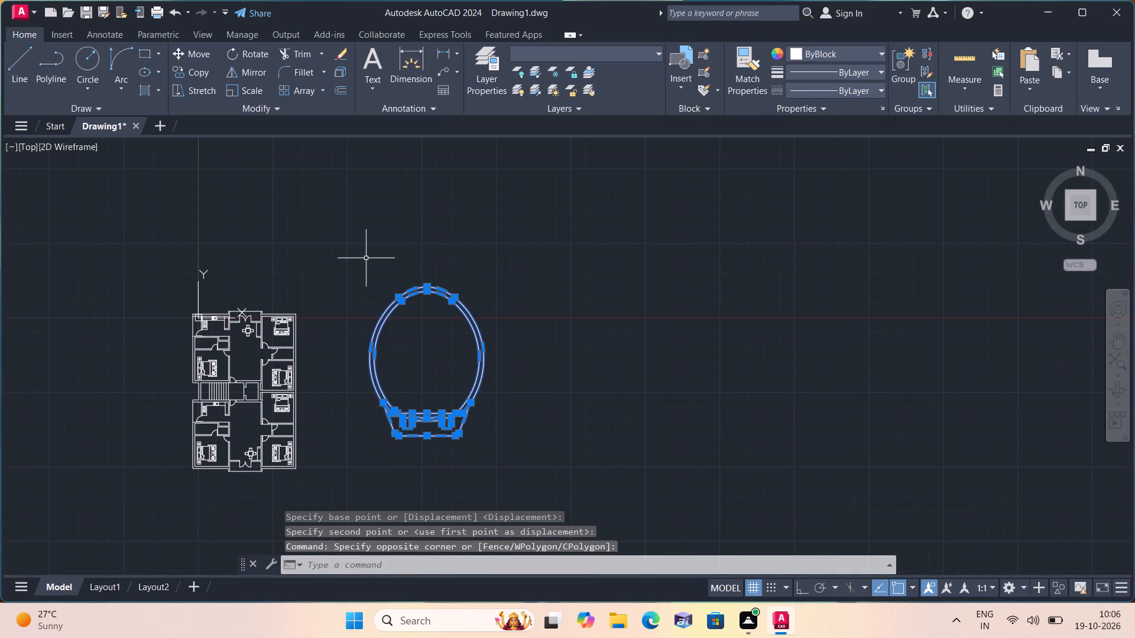
pyautogui.click(258, 83)
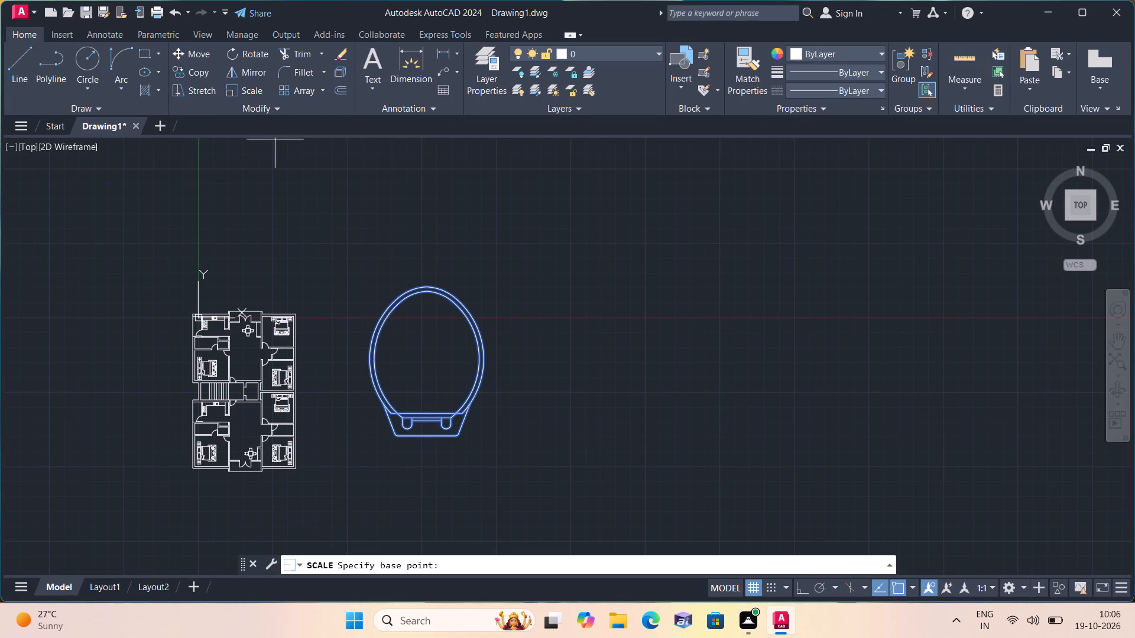
pyautogui.scroll(1, 407, 358)
pyautogui.click(412, 362)
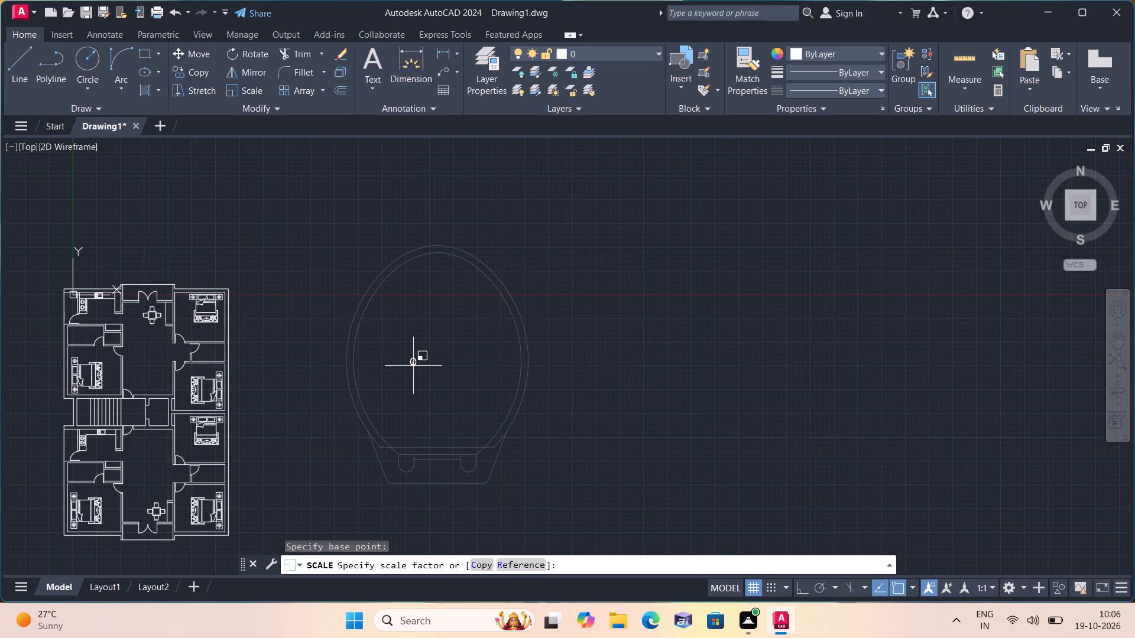
pyautogui.click(413, 366)
# Move the scaled toilet into the upper unit's left bathroom, with its tank against the lower wall.
pyautogui.click(423, 378)
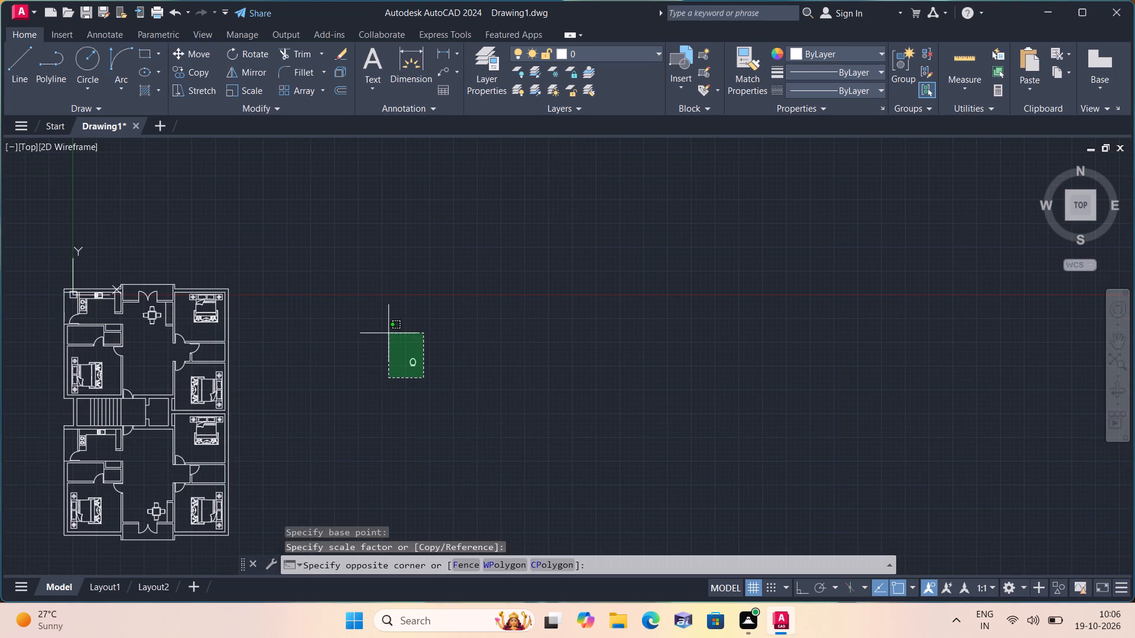
pyautogui.click(388, 333)
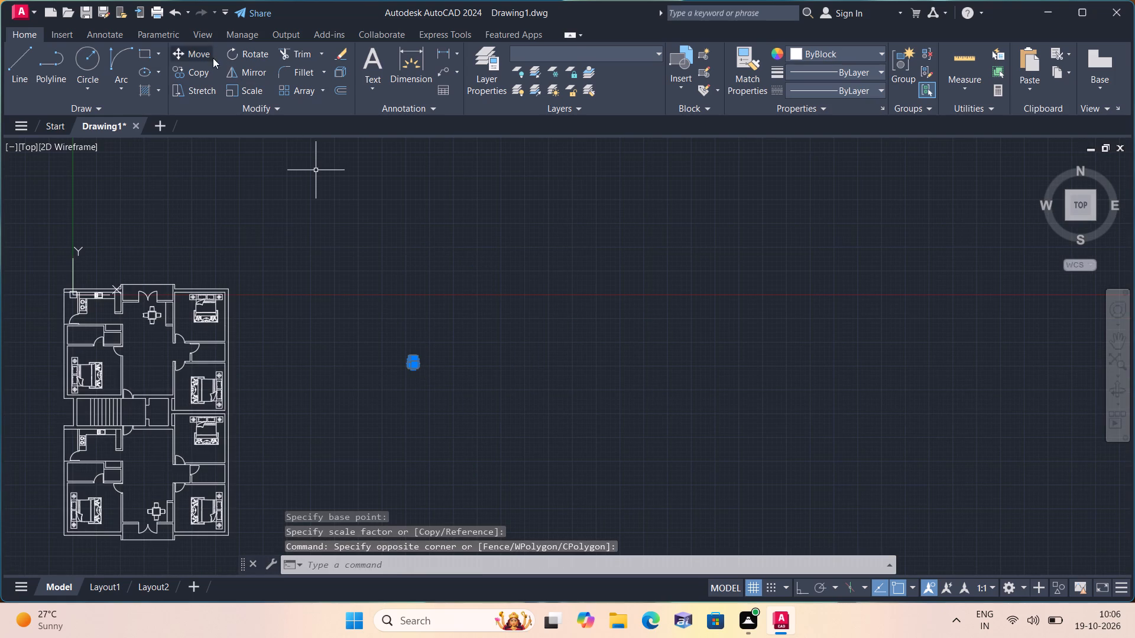
pyautogui.click(196, 50)
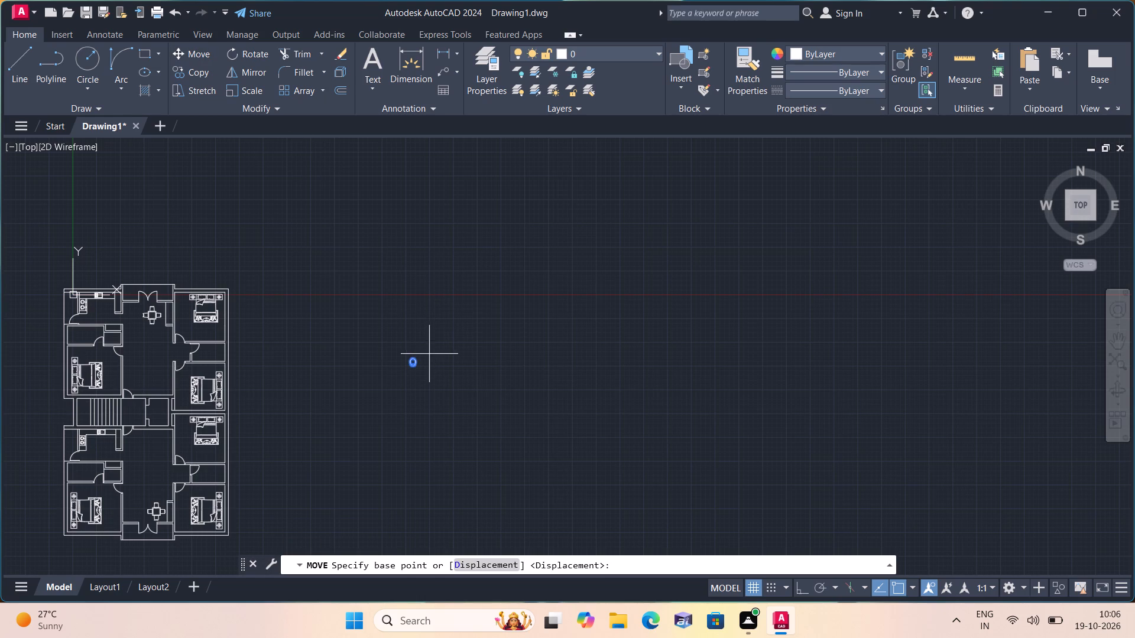
pyautogui.click(416, 359)
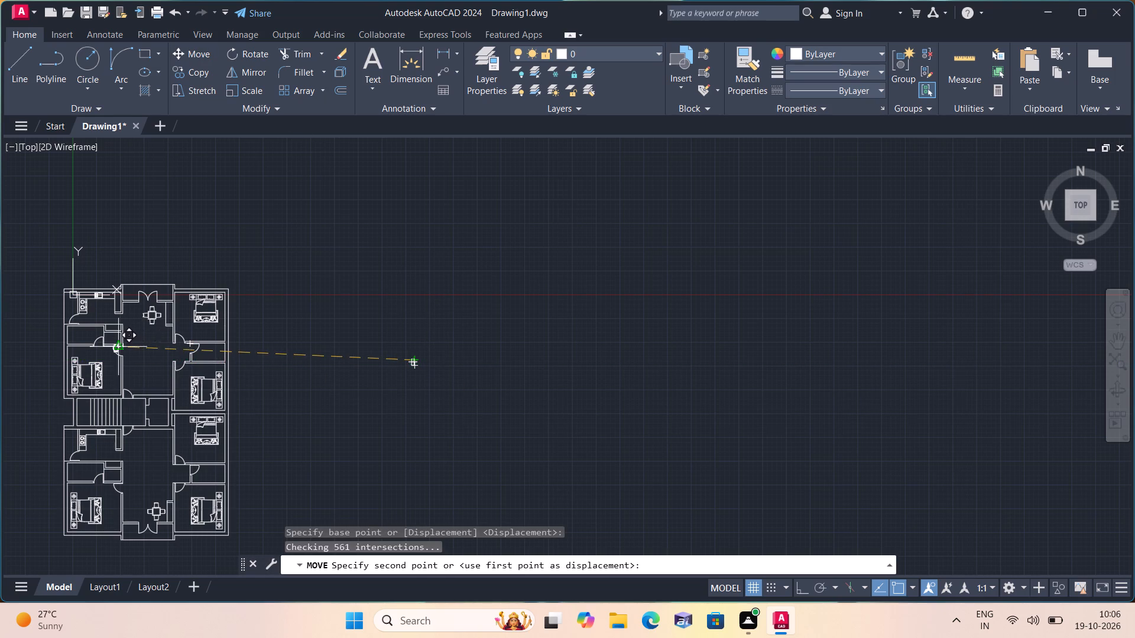
pyautogui.scroll(4, 70, 336)
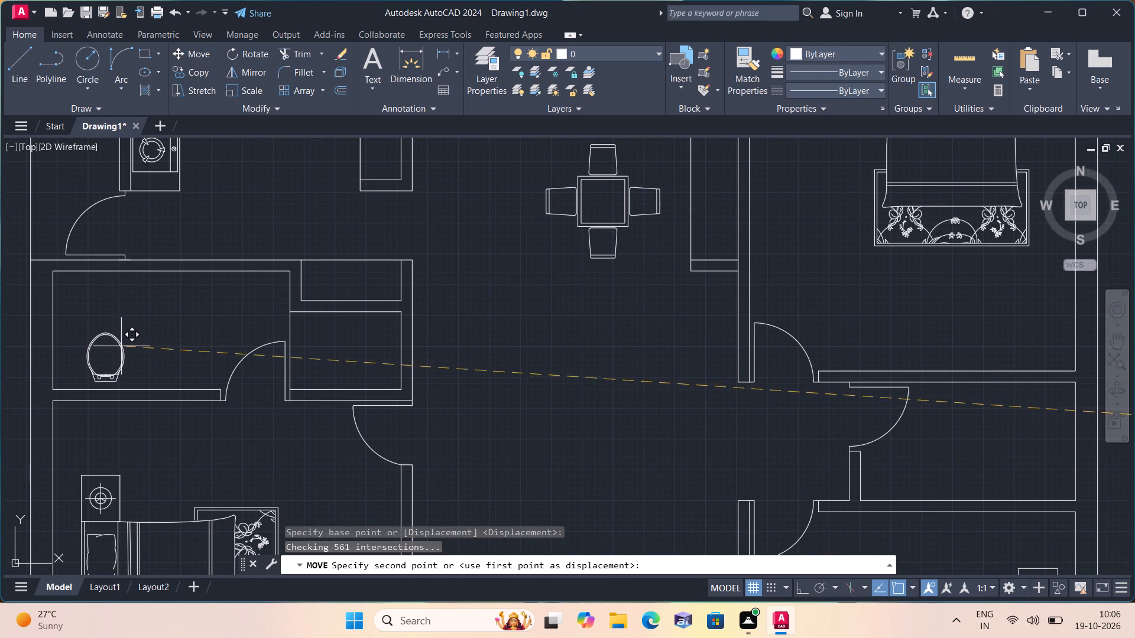
pyautogui.click(127, 352)
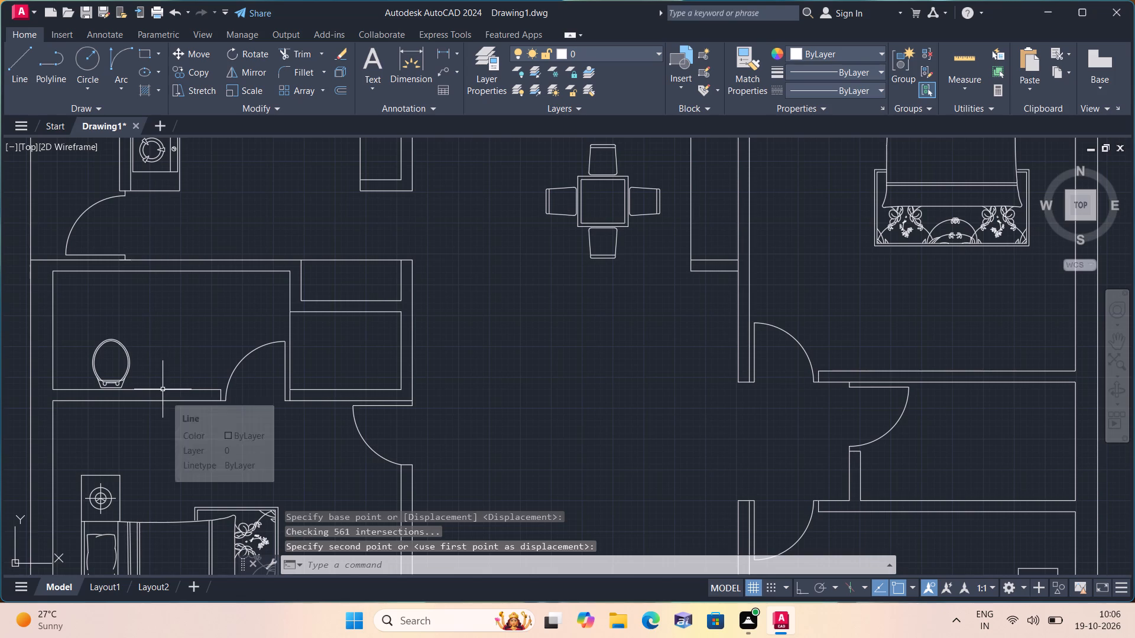
# Copy the toilet from the upper unit's left bathroom down into the lower unit's left bathroom, tank against the lower wall.
pyautogui.scroll(-1, 163, 389)
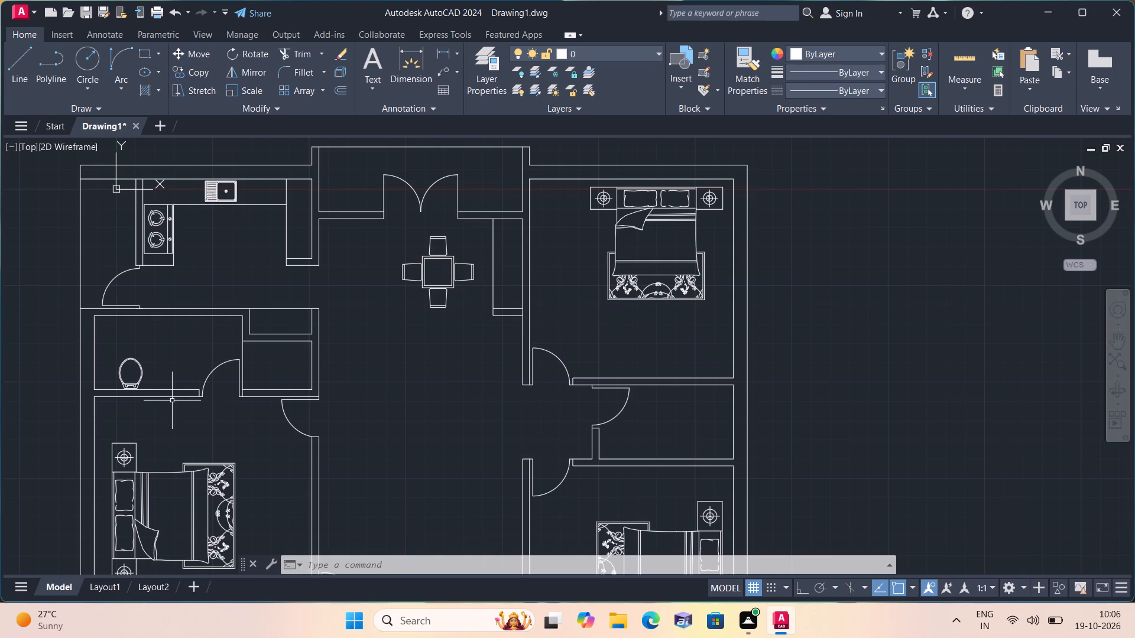
pyautogui.scroll(4, 140, 391)
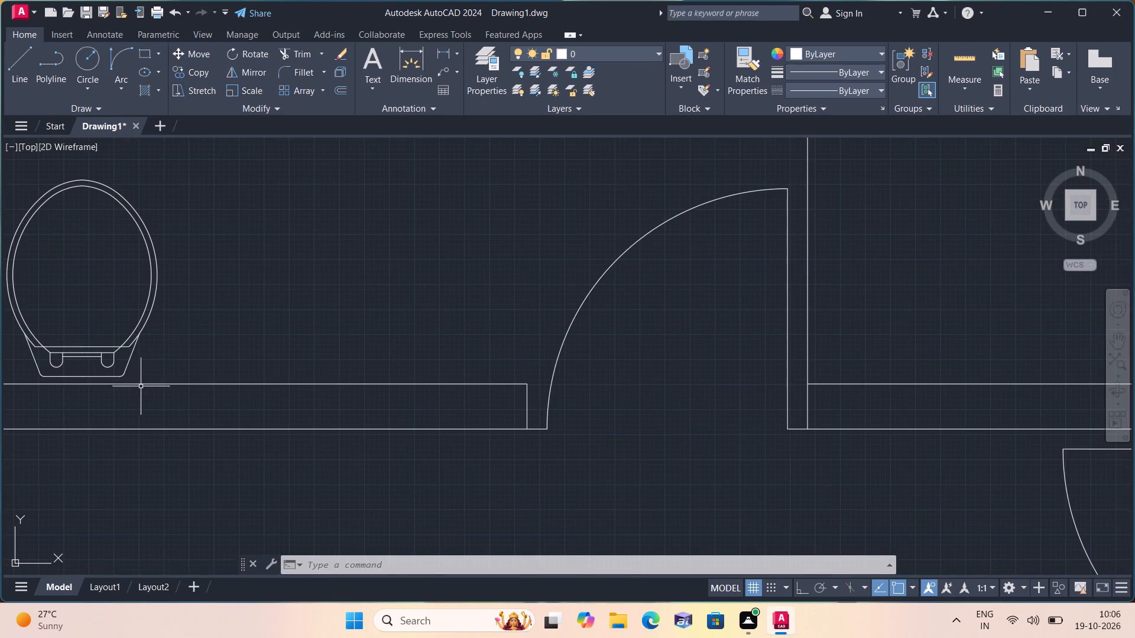
pyautogui.click(157, 365)
pyautogui.click(20, 299)
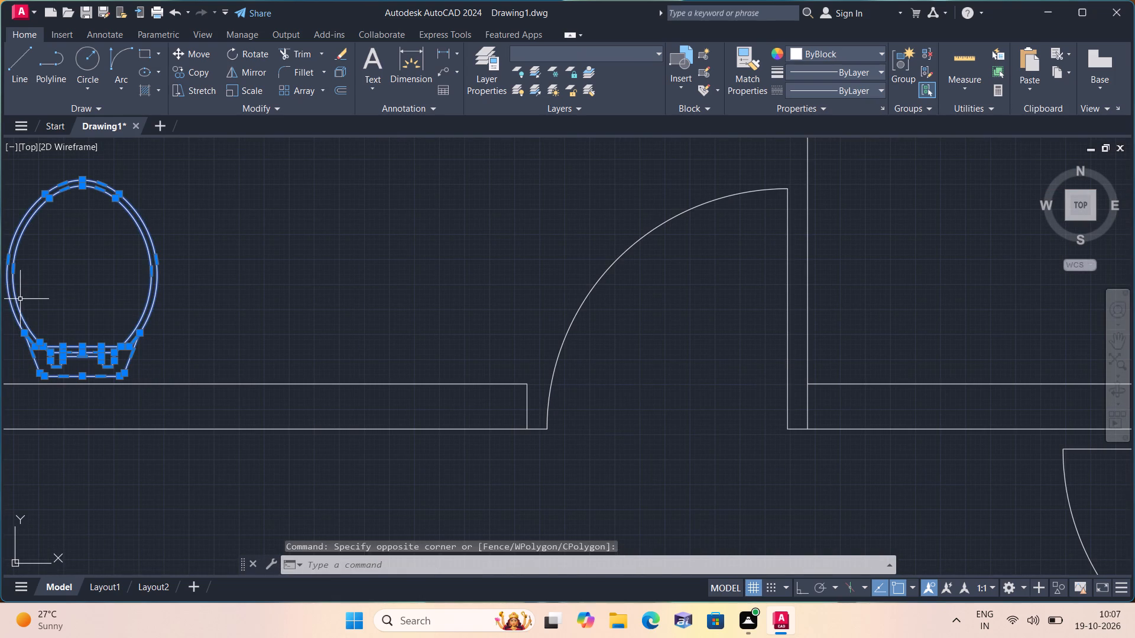
pyautogui.click(192, 66)
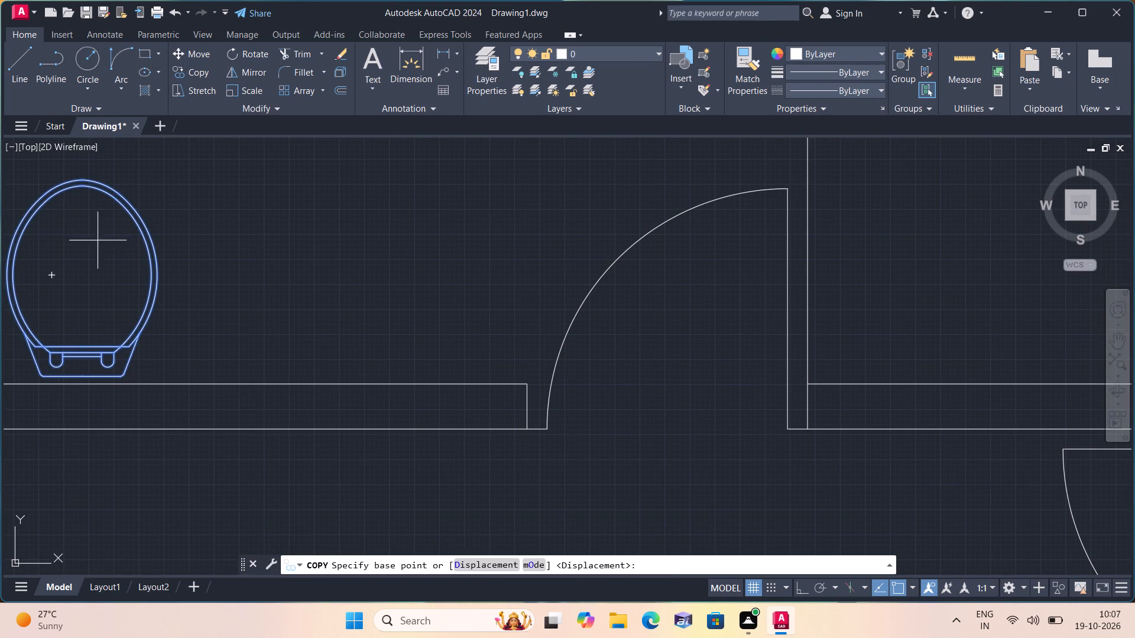
pyautogui.click(81, 248)
pyautogui.scroll(-3, 81, 249)
pyautogui.scroll(-3, 140, 313)
pyautogui.moveTo(177, 428); pyautogui.dragTo(174, 382, button='middle')
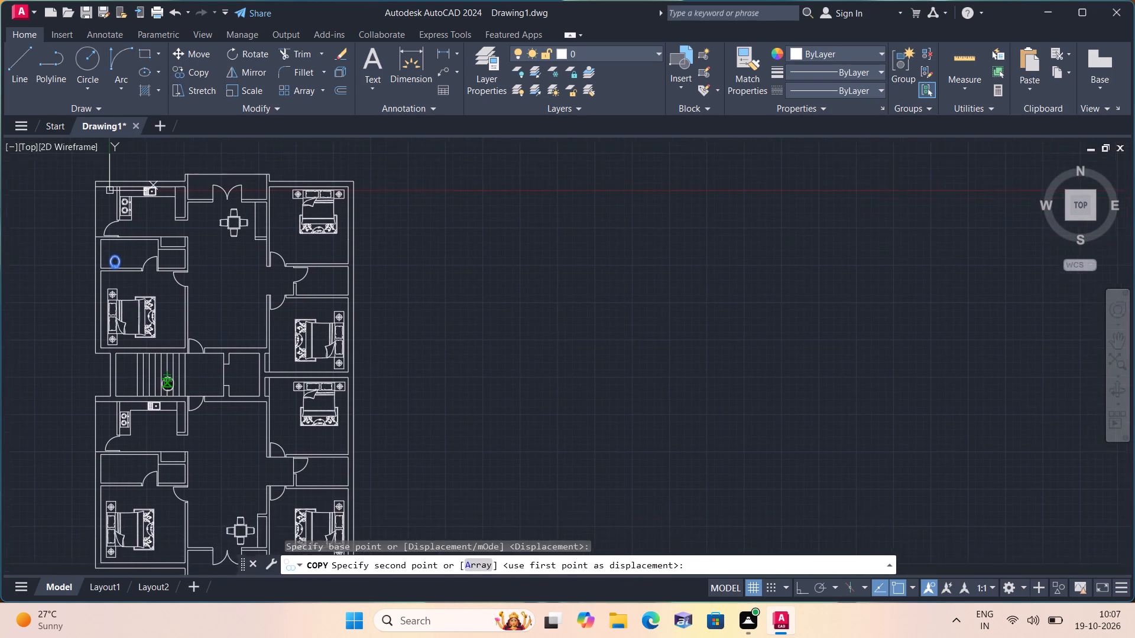
pyautogui.scroll(4, 128, 477)
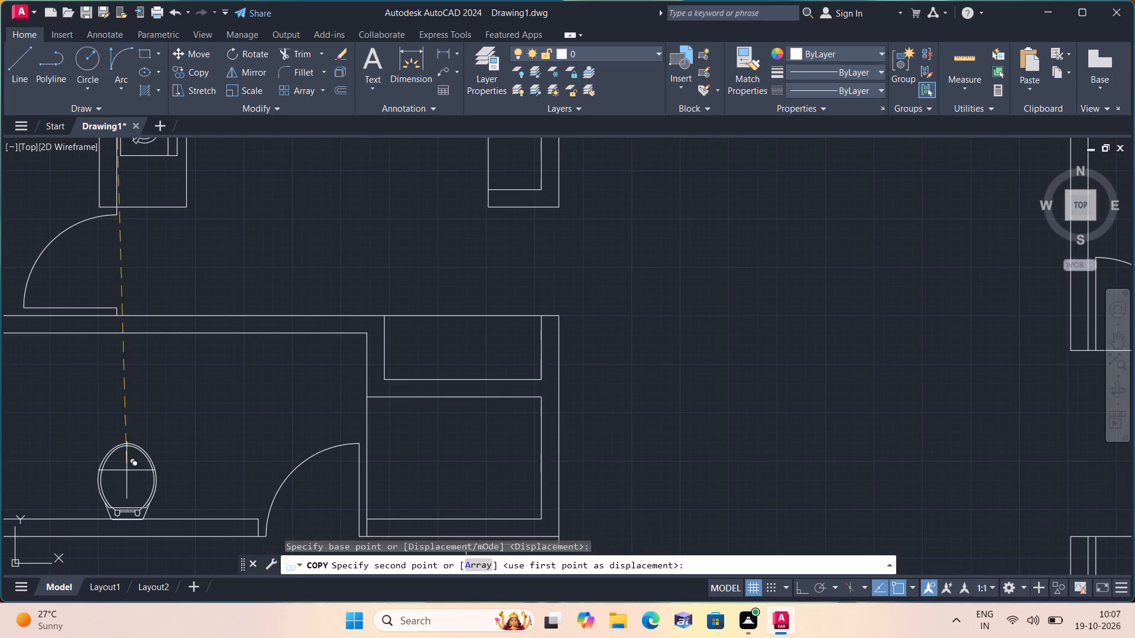
pyautogui.click(106, 468)
pyautogui.press('Escape')
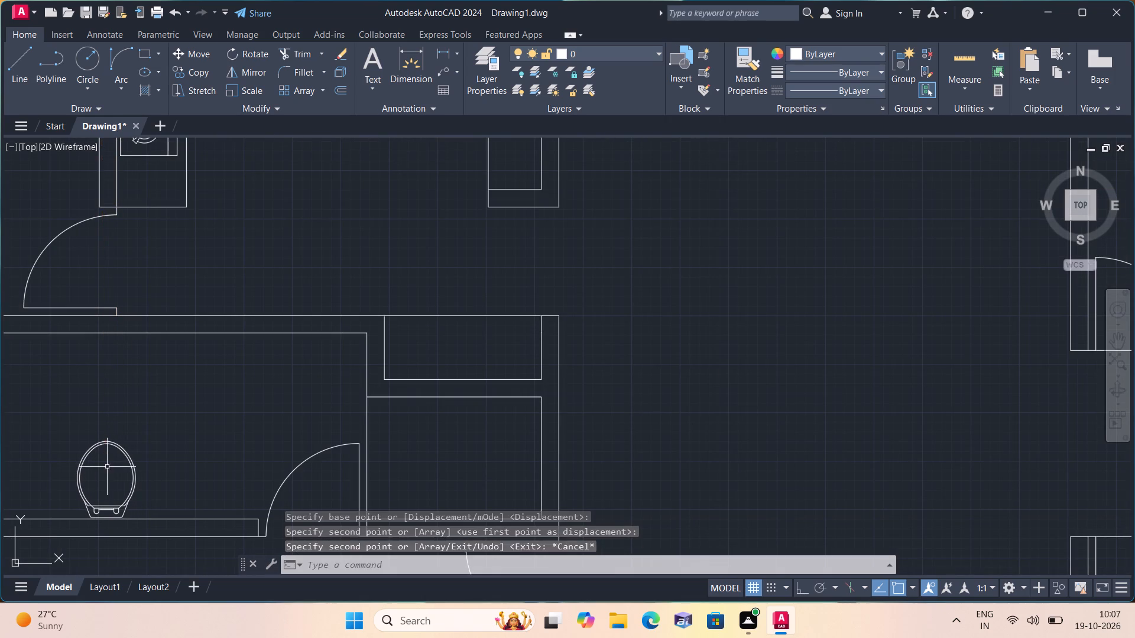
# Look over the furnished floor plan and the unplaced blocks around it.
pyautogui.scroll(-4, 157, 459)
pyautogui.moveTo(346, 381); pyautogui.dragTo(208, 367, button='middle')
pyautogui.scroll(-1, 329, 372)
pyautogui.scroll(-1, 208, 367)
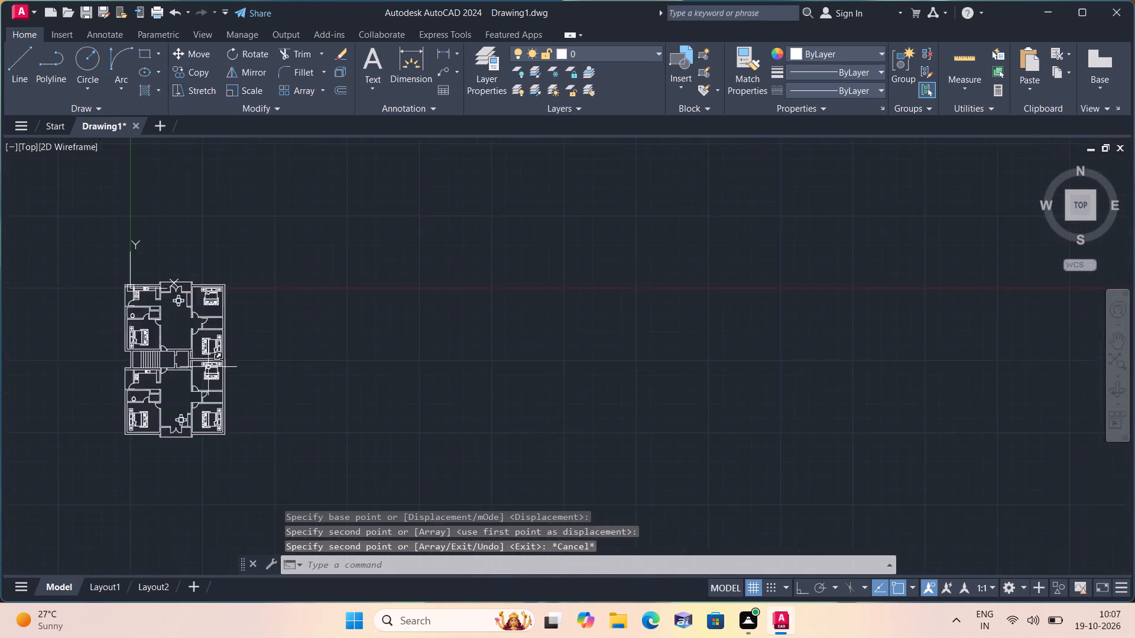
pyautogui.scroll(-1, 208, 367)
pyautogui.scroll(1, 190, 349)
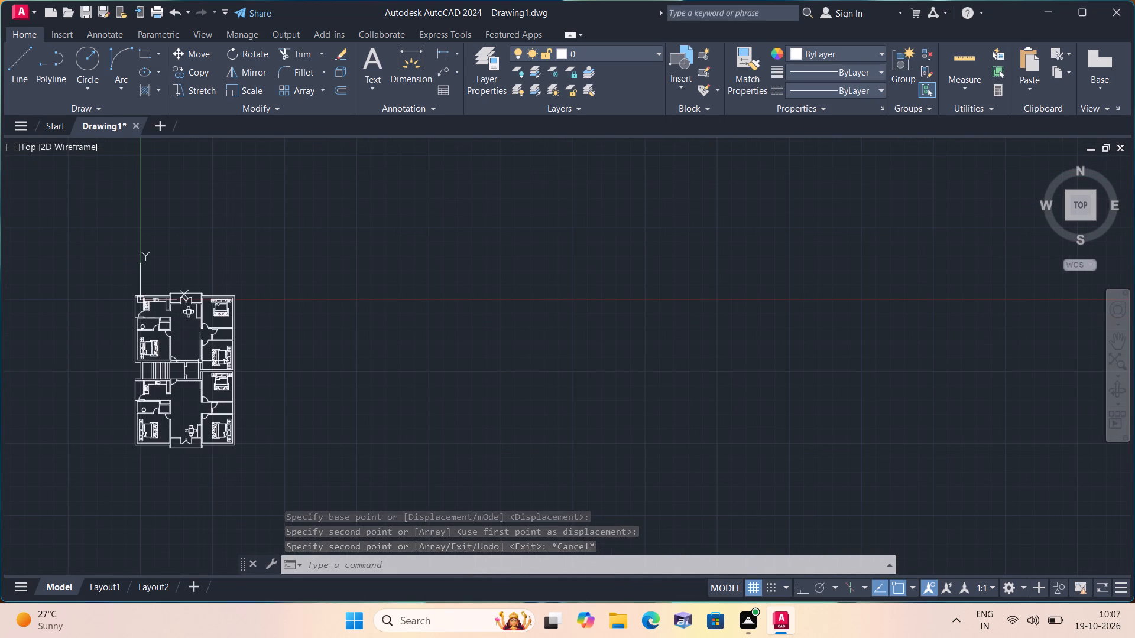
pyautogui.scroll(1, 263, 368)
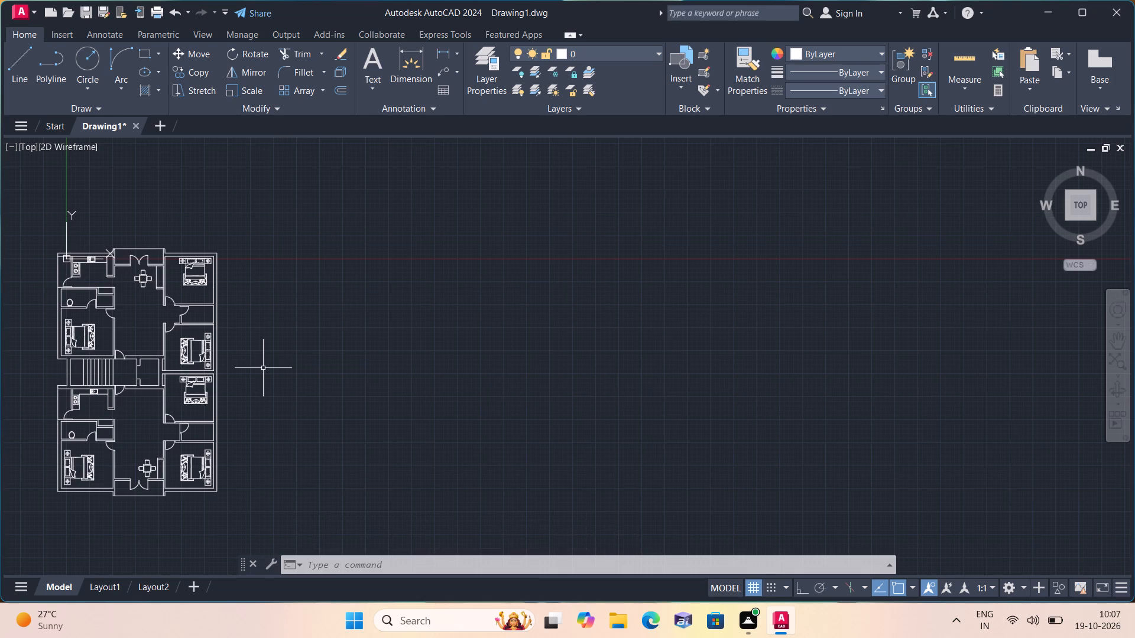
pyautogui.scroll(1, 263, 368)
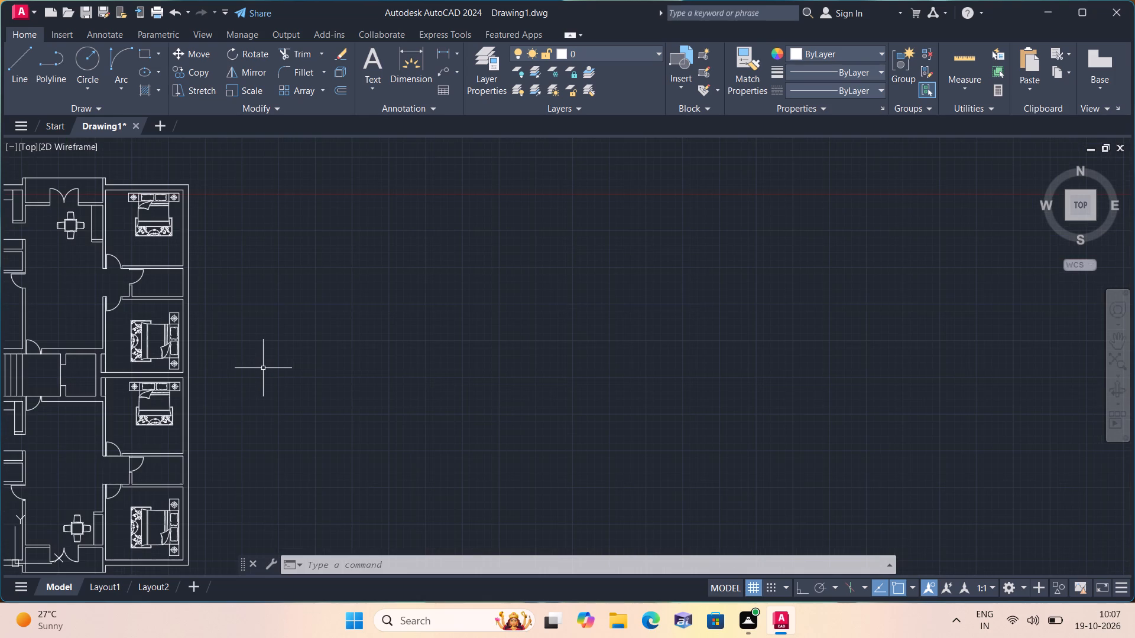
pyautogui.scroll(-4, 263, 368)
pyautogui.scroll(-2, 313, 381)
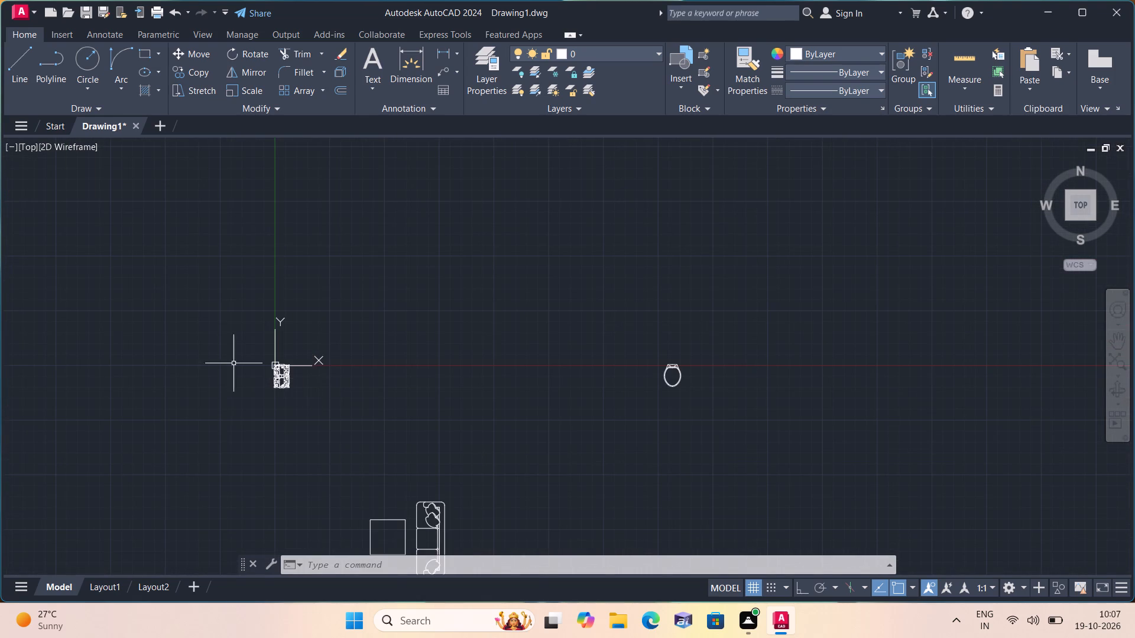
pyautogui.scroll(3, 196, 337)
pyautogui.scroll(3, 552, 421)
pyautogui.moveTo(562, 510); pyautogui.dragTo(549, 500, button='middle')
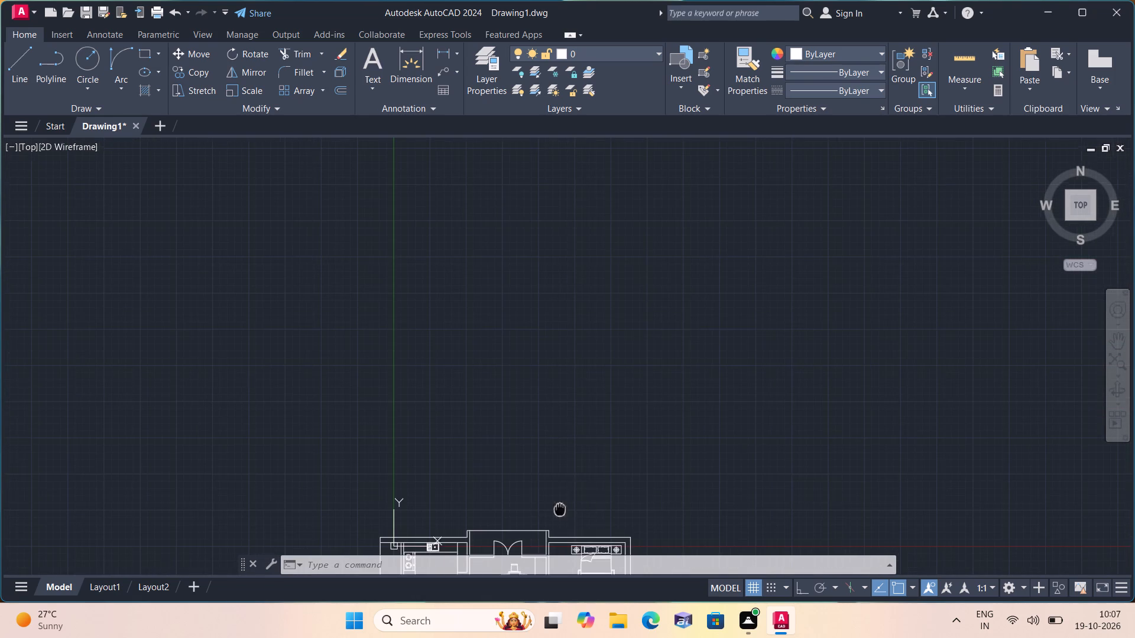
pyautogui.moveTo(549, 500); pyautogui.dragTo(446, 342, button='middle')
pyautogui.scroll(1, 351, 457)
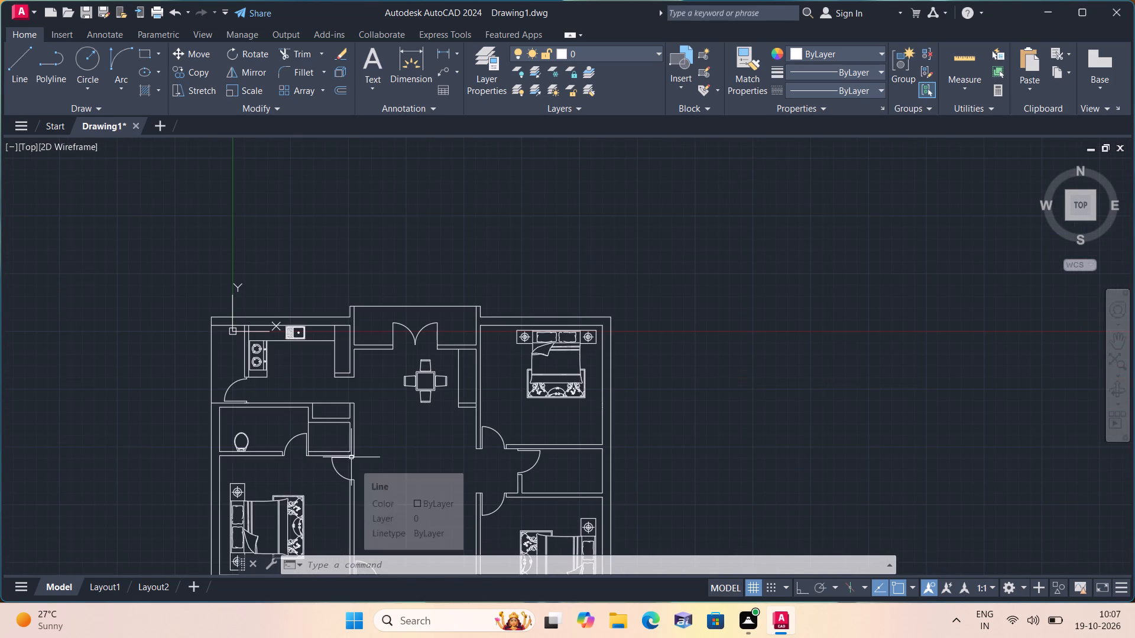
# Move the toilet from the upper unit's left bathroom into its right bathroom, near the right outer wall and lower wall.
pyautogui.scroll(-1, 351, 457)
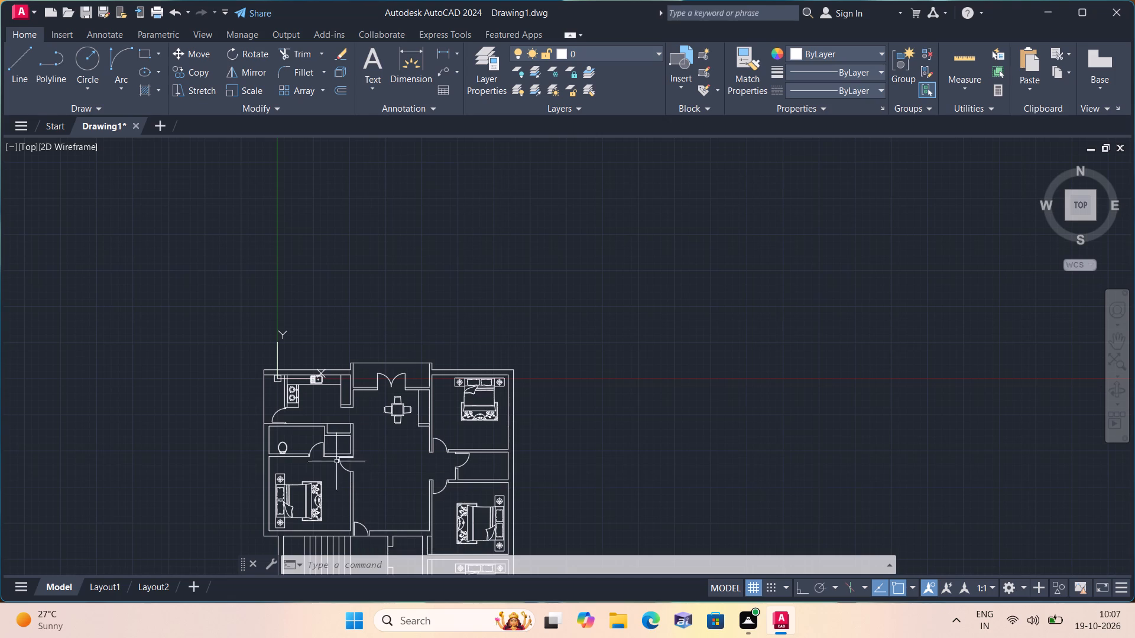
pyautogui.scroll(2, 304, 446)
pyautogui.scroll(2, 242, 450)
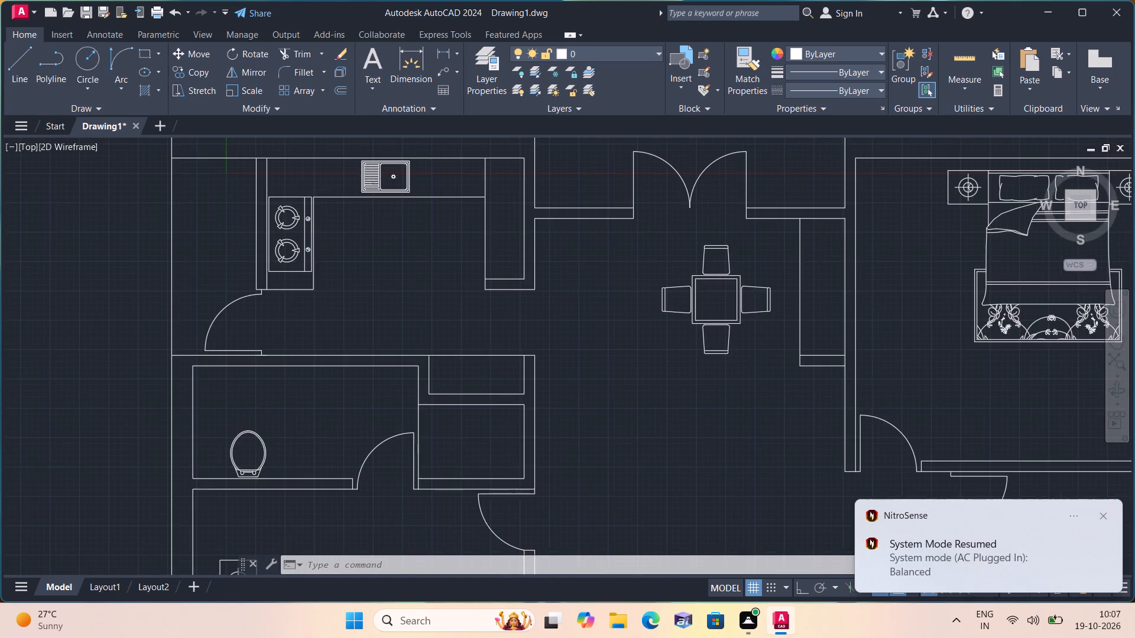
pyautogui.click(287, 477)
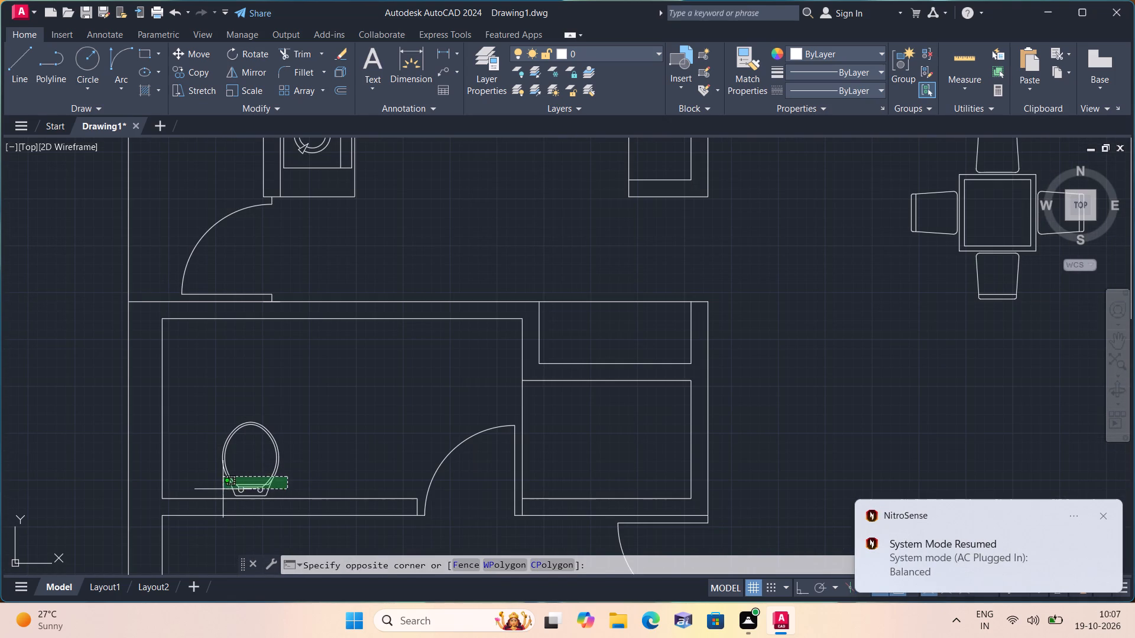
pyautogui.click(222, 489)
pyautogui.click(190, 53)
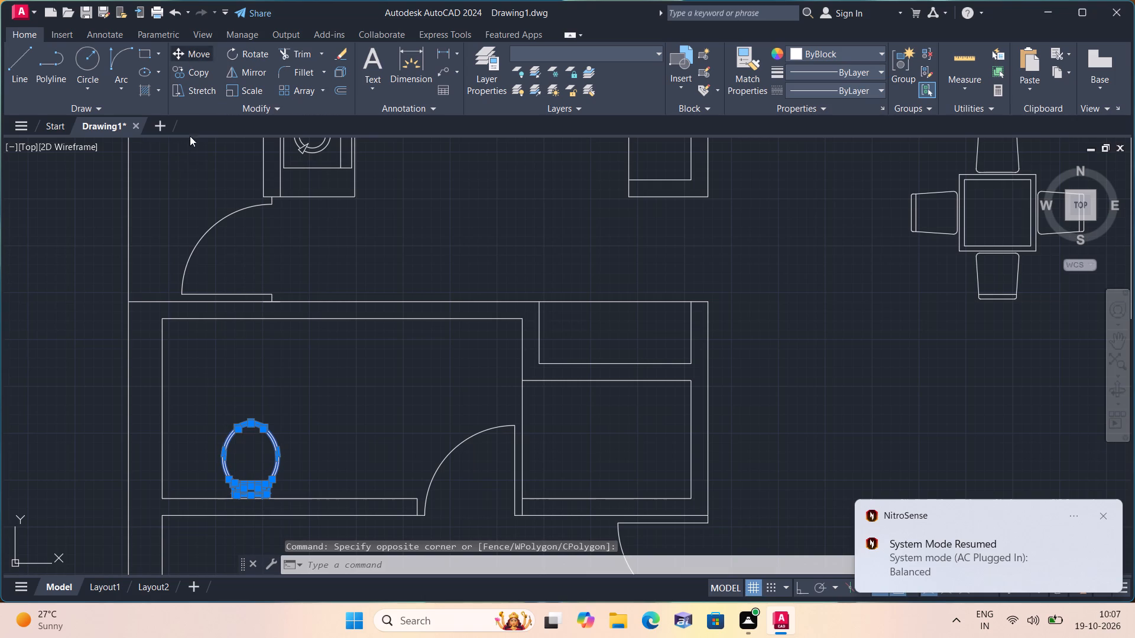
pyautogui.click(224, 400)
pyautogui.scroll(-4, 347, 384)
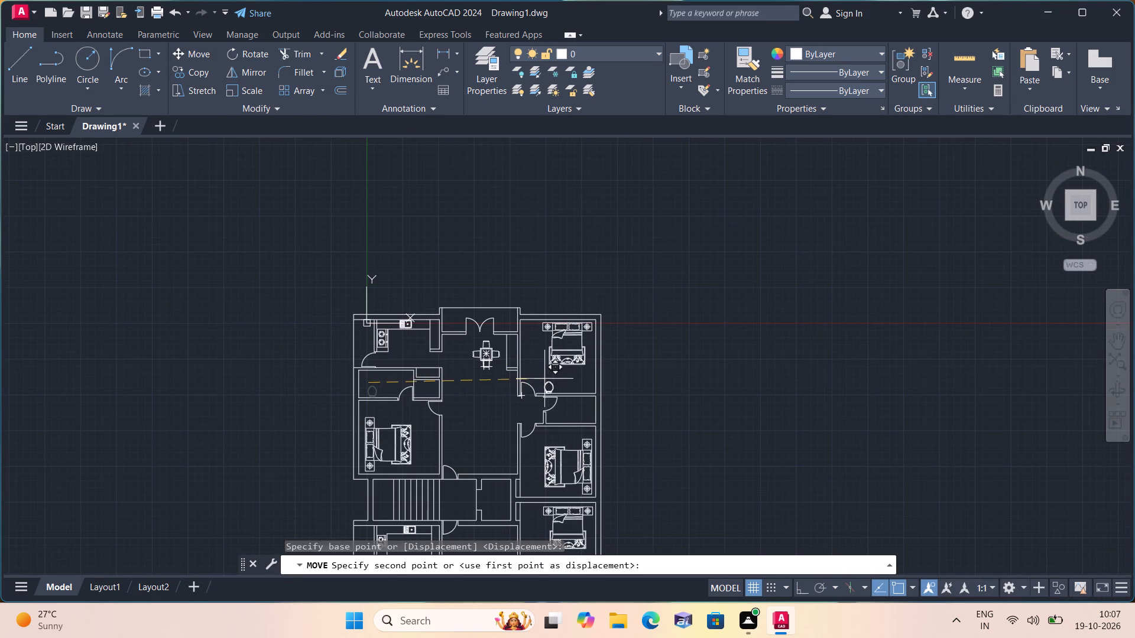
pyautogui.scroll(3, 574, 403)
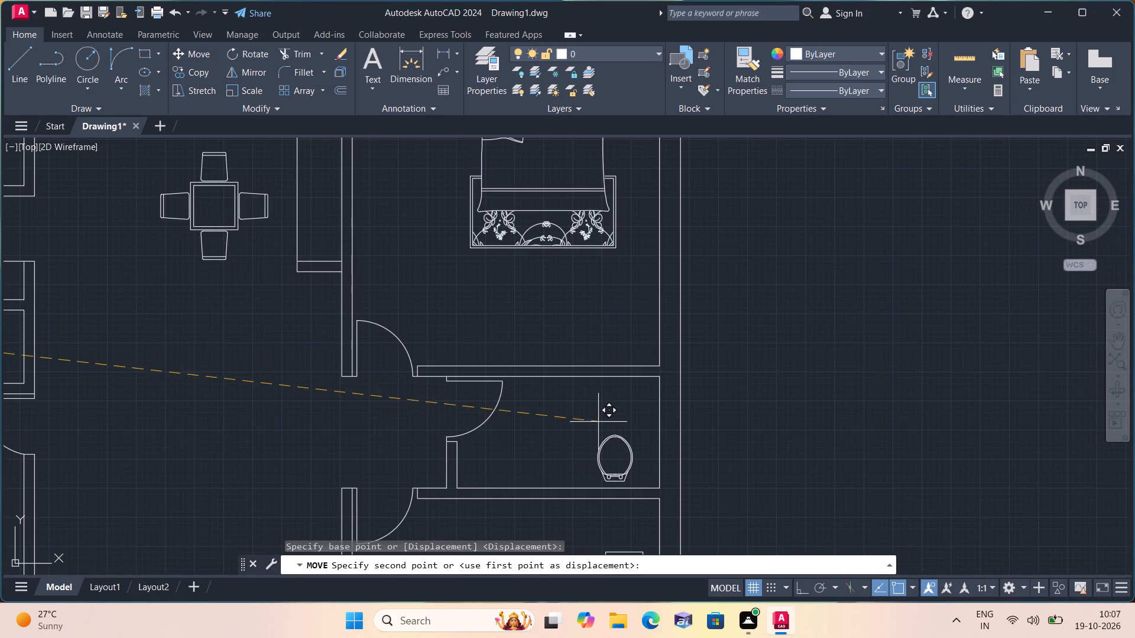
pyautogui.click(599, 425)
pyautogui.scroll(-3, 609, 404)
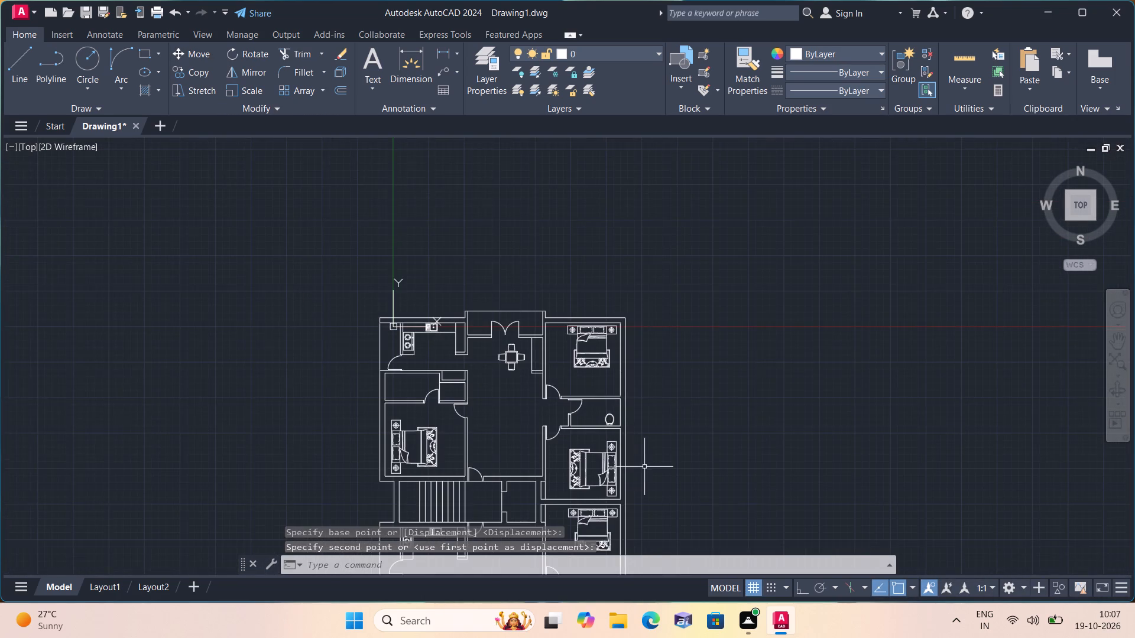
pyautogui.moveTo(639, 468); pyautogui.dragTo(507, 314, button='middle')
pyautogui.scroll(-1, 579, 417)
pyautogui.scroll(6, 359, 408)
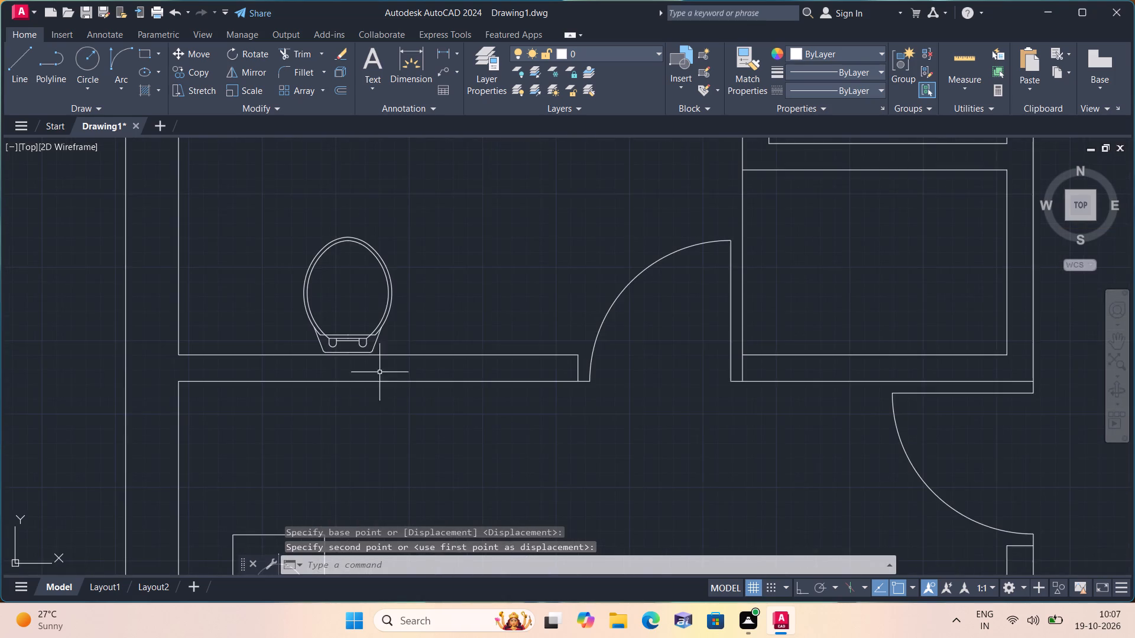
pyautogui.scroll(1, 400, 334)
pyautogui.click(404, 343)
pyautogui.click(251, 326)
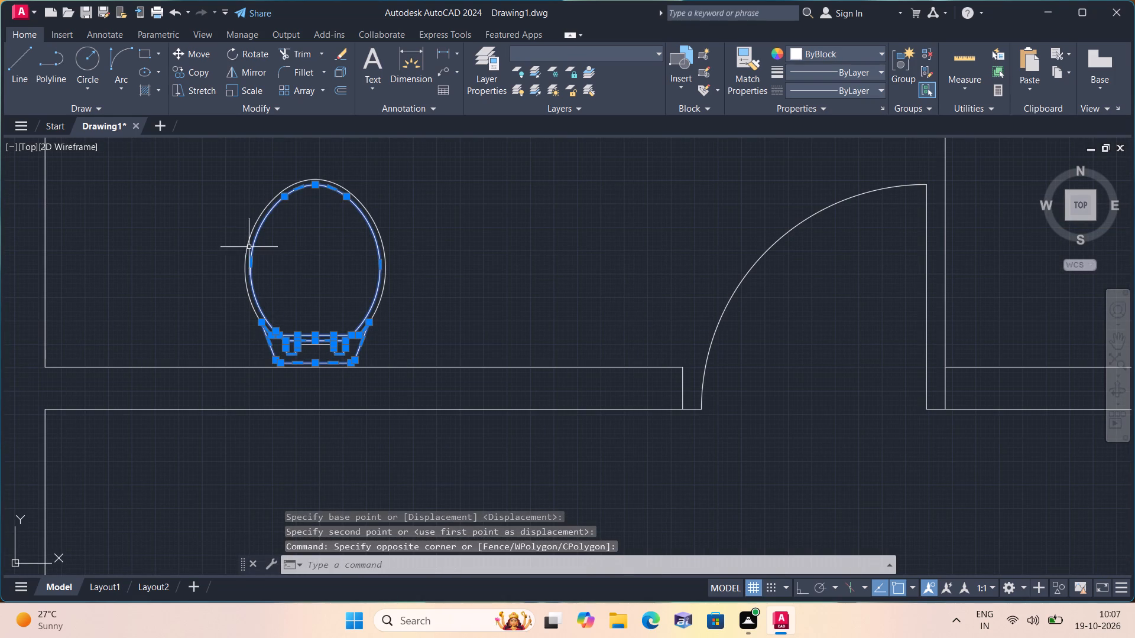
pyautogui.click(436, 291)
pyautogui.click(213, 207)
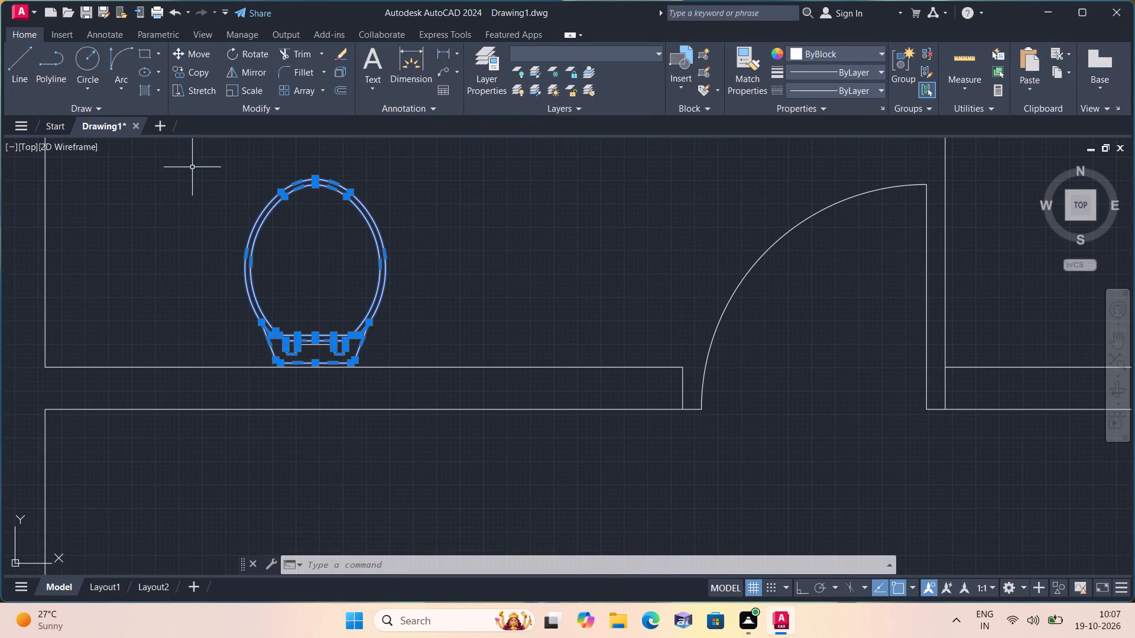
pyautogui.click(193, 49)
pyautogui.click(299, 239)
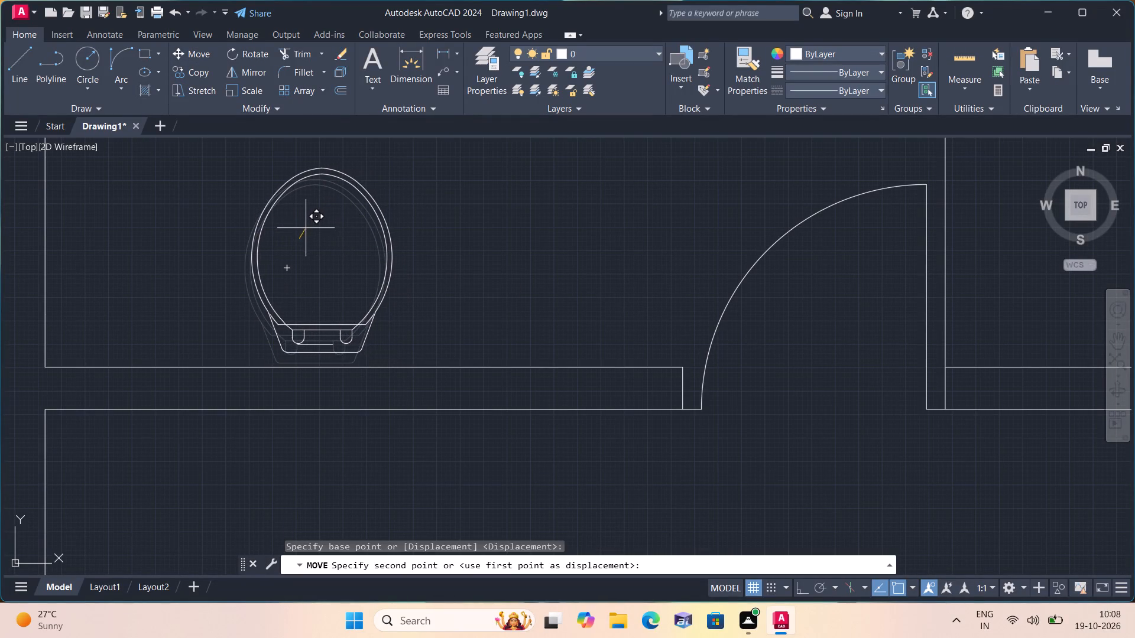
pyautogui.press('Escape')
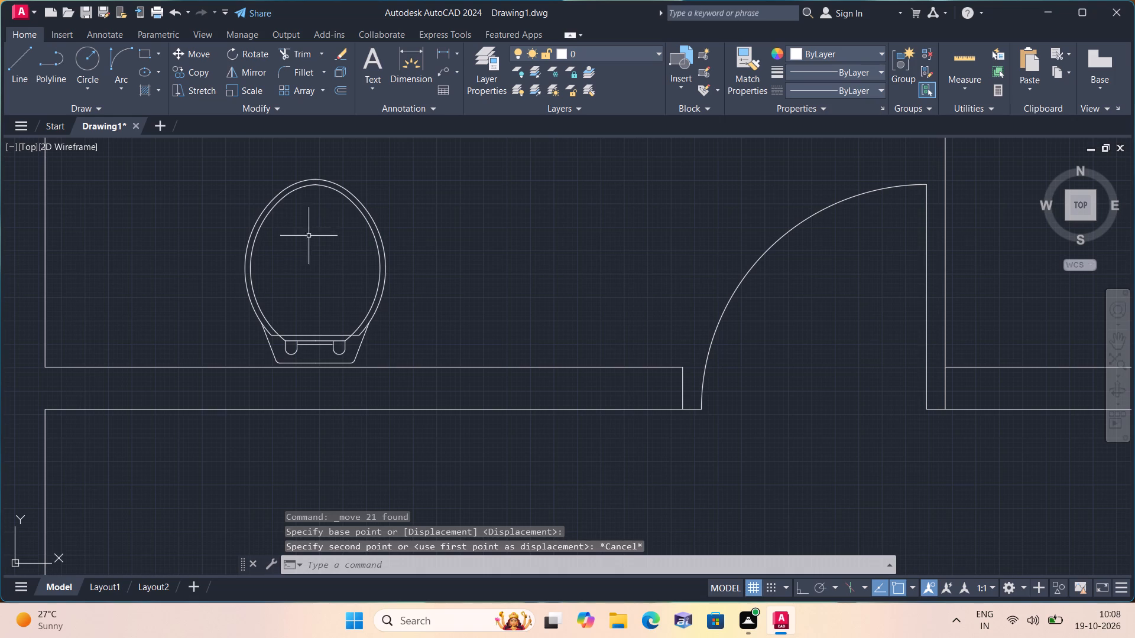
# Move the toilet from the lower unit's left bathroom into its right bathroom, with its tank just above the lower wall.
pyautogui.scroll(1, 407, 340)
pyautogui.moveTo(403, 354); pyautogui.dragTo(394, 347)
pyautogui.click(162, 281)
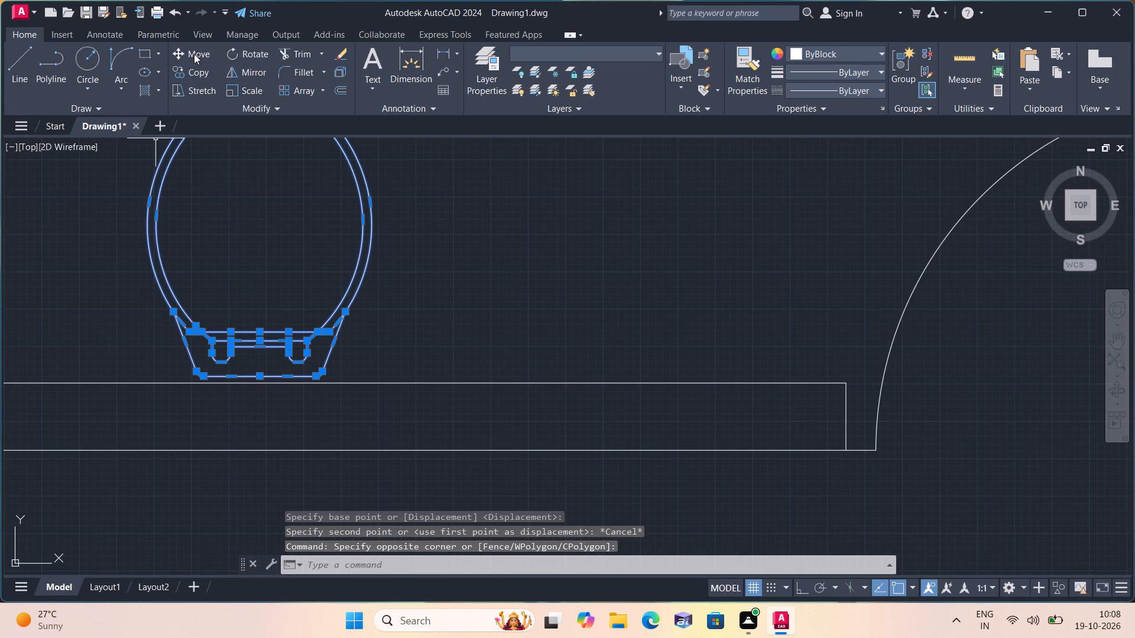
pyautogui.click(201, 46)
pyautogui.click(236, 220)
pyautogui.scroll(-2, 400, 240)
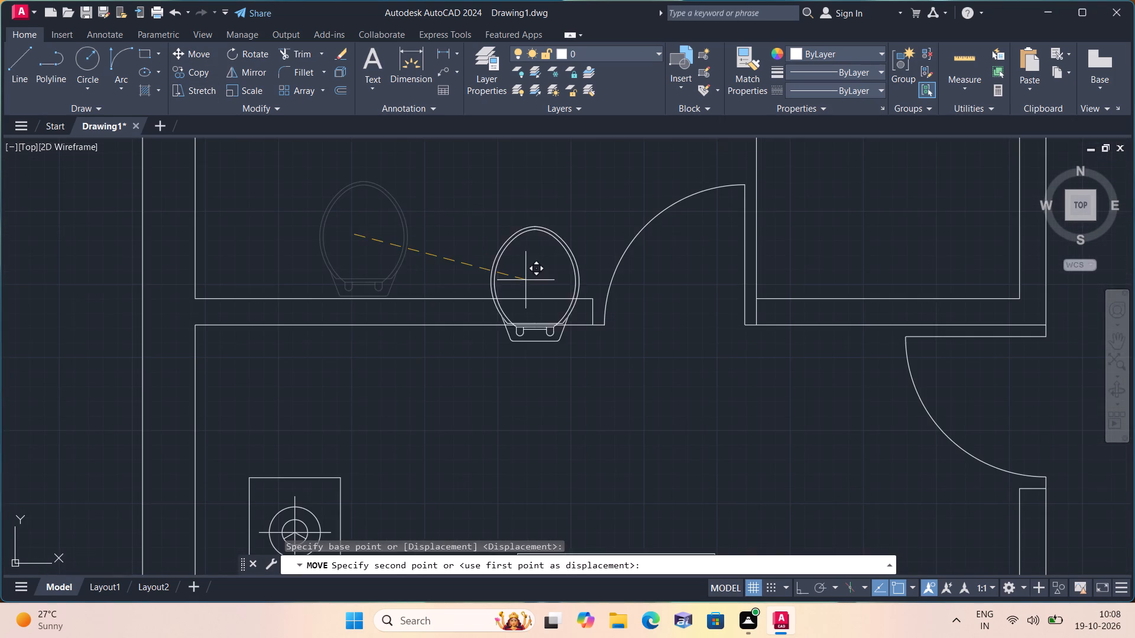
pyautogui.scroll(-1, 506, 290)
pyautogui.moveTo(440, 347); pyautogui.dragTo(169, 494, button='middle')
pyautogui.scroll(-4, 437, 464)
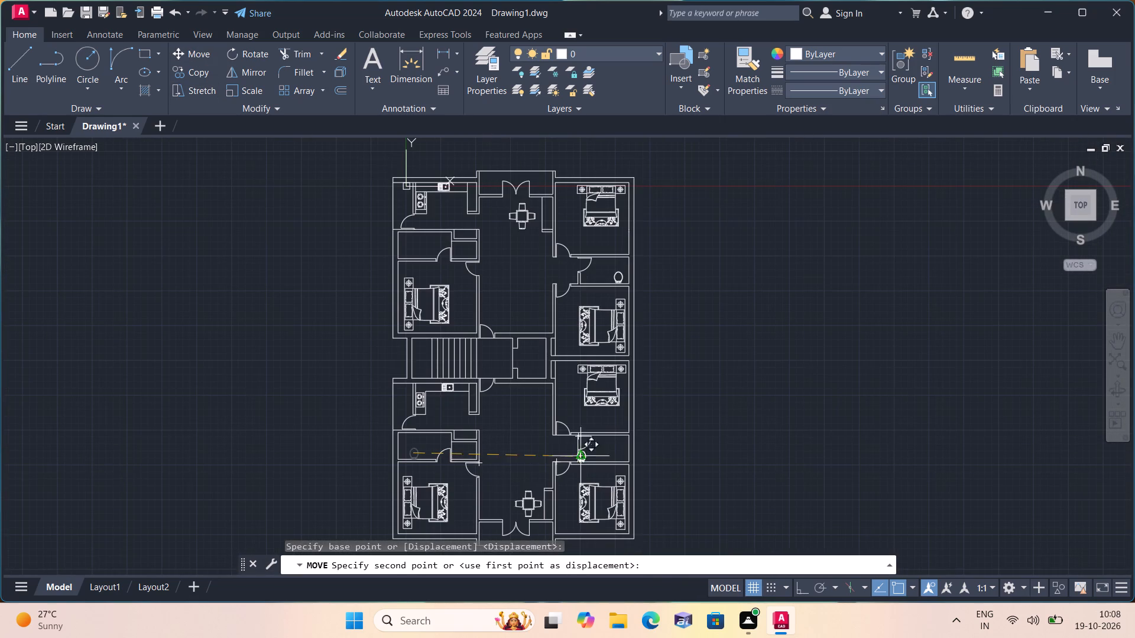
pyautogui.scroll(4, 613, 450)
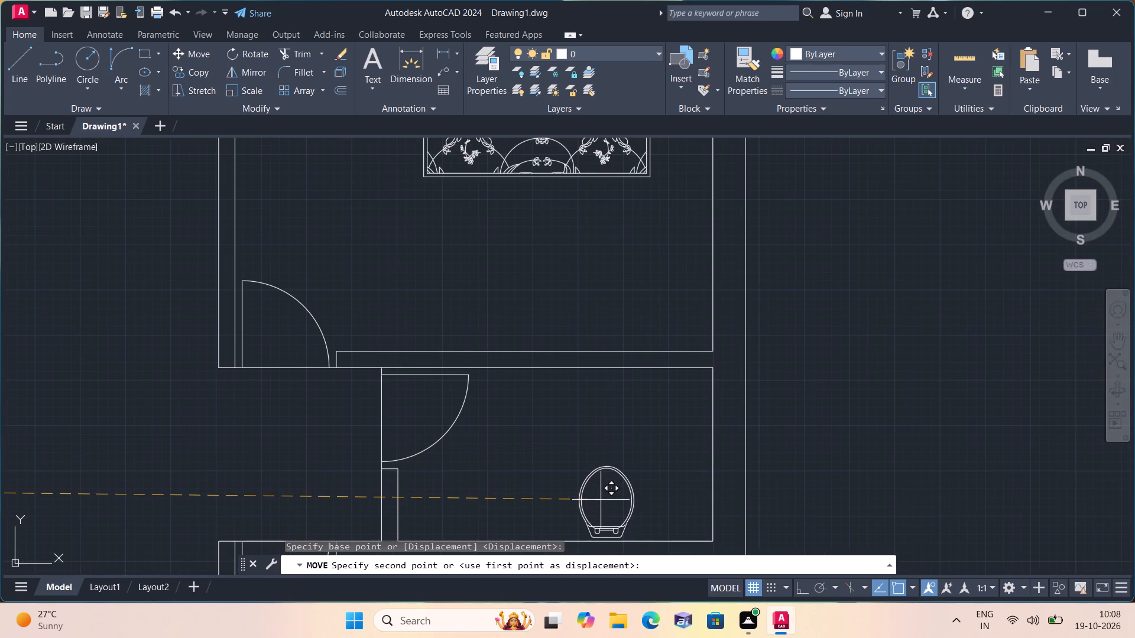
pyautogui.click(601, 500)
# Scale down the oversized unplaced toilet far to the right of the floor plan to a small fraction of its size.
pyautogui.scroll(-6, 481, 450)
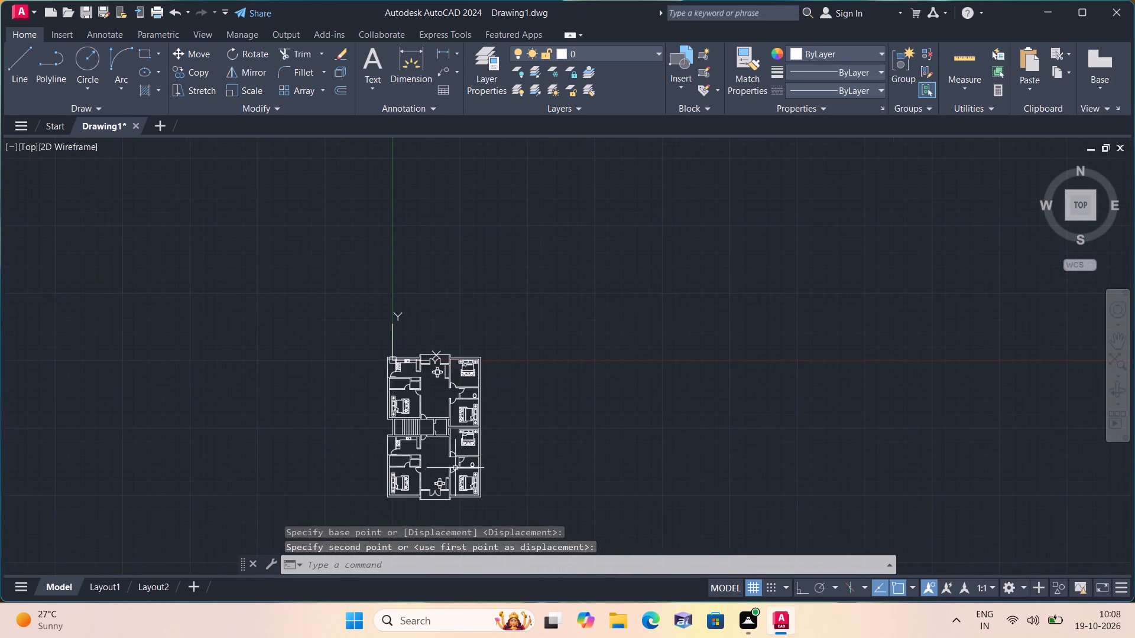
pyautogui.scroll(-1, 487, 489)
pyautogui.moveTo(706, 481); pyautogui.dragTo(504, 400, button='middle')
pyautogui.scroll(-1, 703, 478)
pyautogui.scroll(-2, 497, 398)
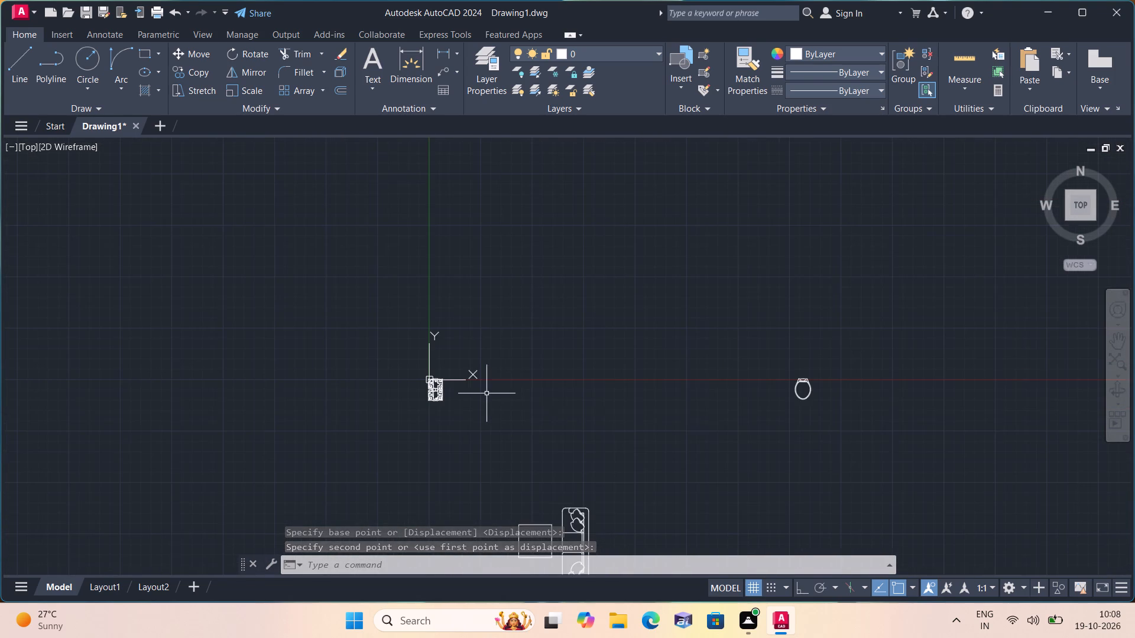
pyautogui.moveTo(763, 338); pyautogui.dragTo(794, 391)
pyautogui.click(884, 473)
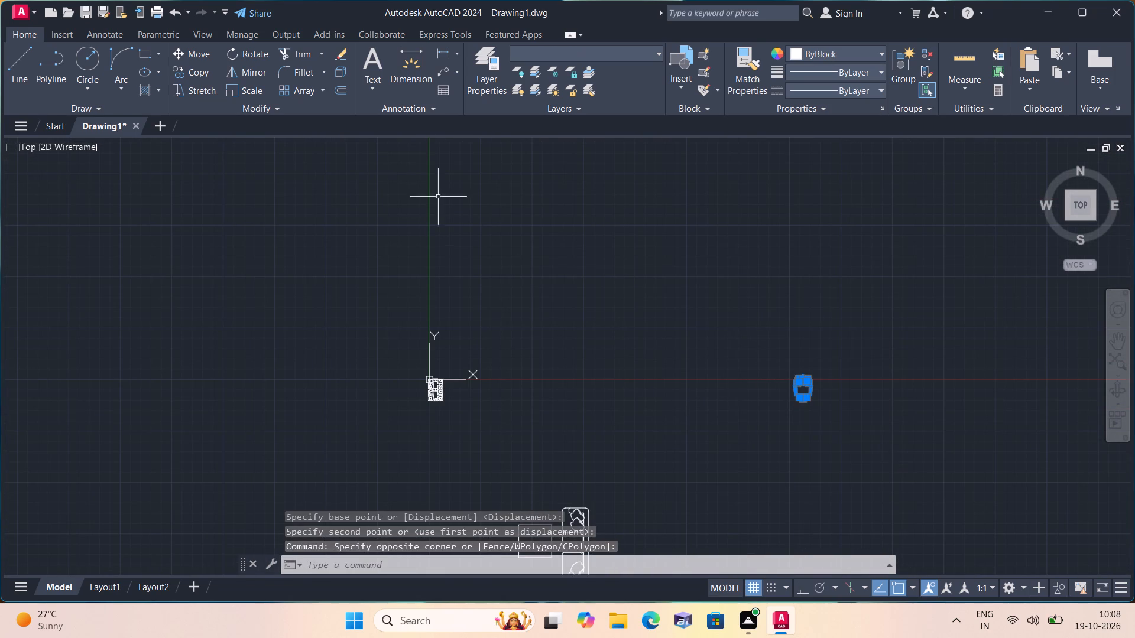
pyautogui.click(252, 90)
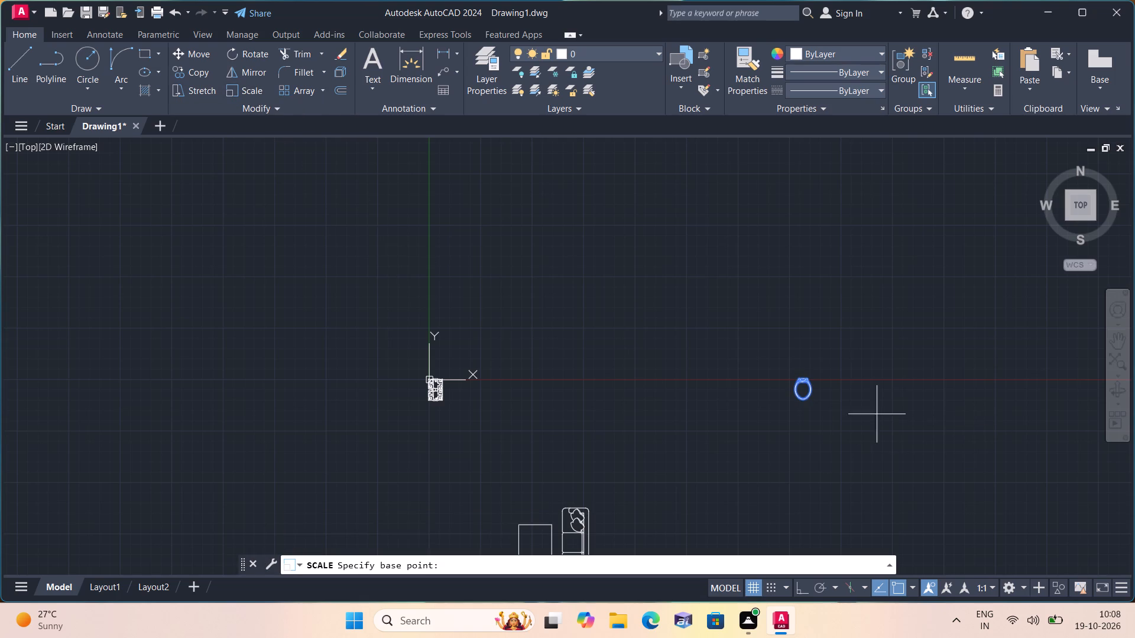
pyautogui.scroll(4, 793, 390)
pyautogui.click(852, 387)
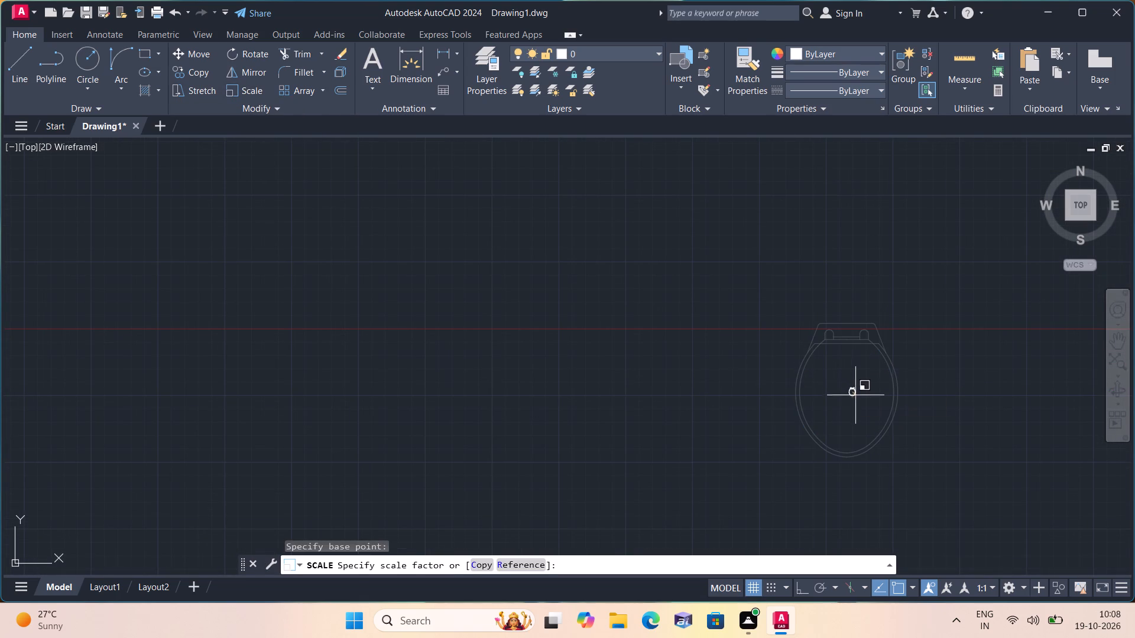
pyautogui.click(857, 395)
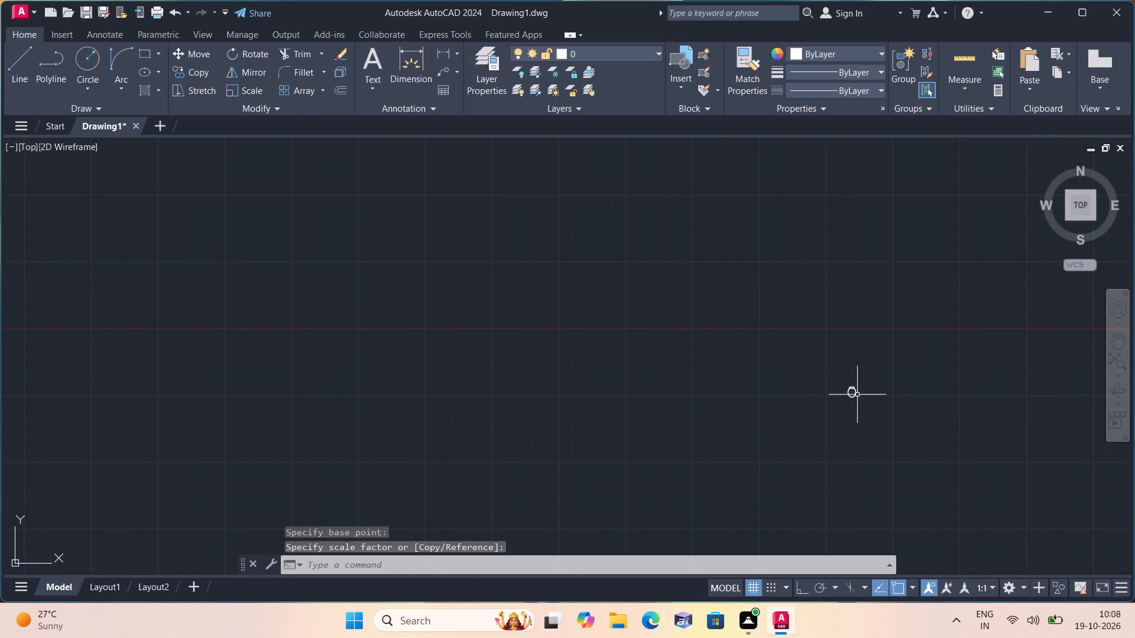
# Move the reduced toilet to the empty area just right of the upper unit.
pyautogui.moveTo(868, 419); pyautogui.dragTo(846, 388)
pyautogui.click(766, 343)
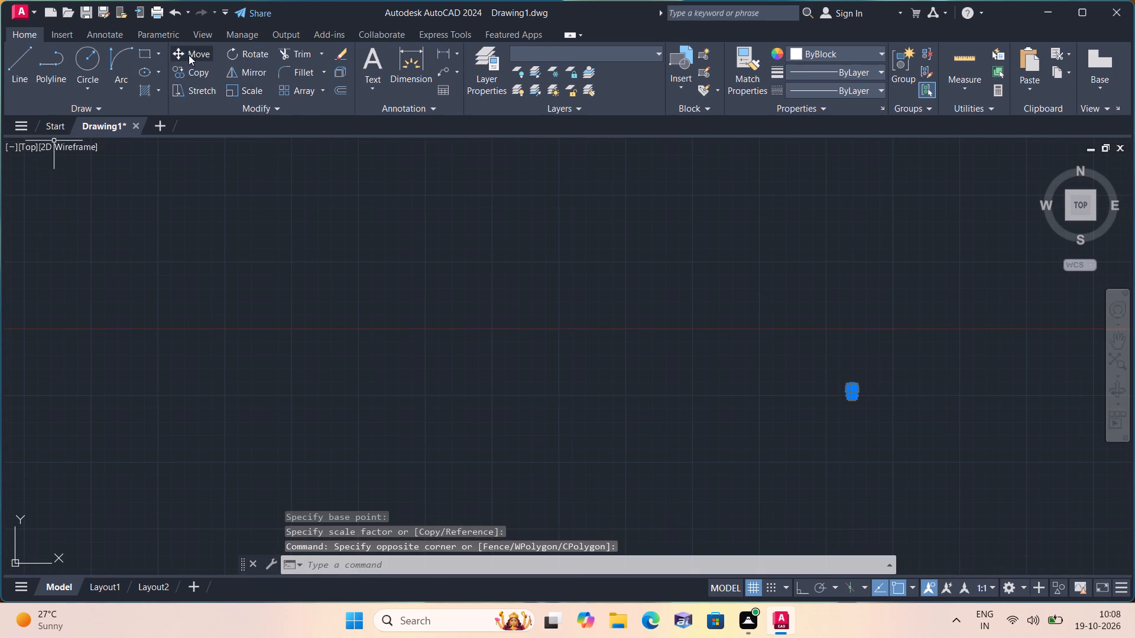
pyautogui.click(189, 53)
pyautogui.click(841, 386)
pyautogui.scroll(-3, 0, 454)
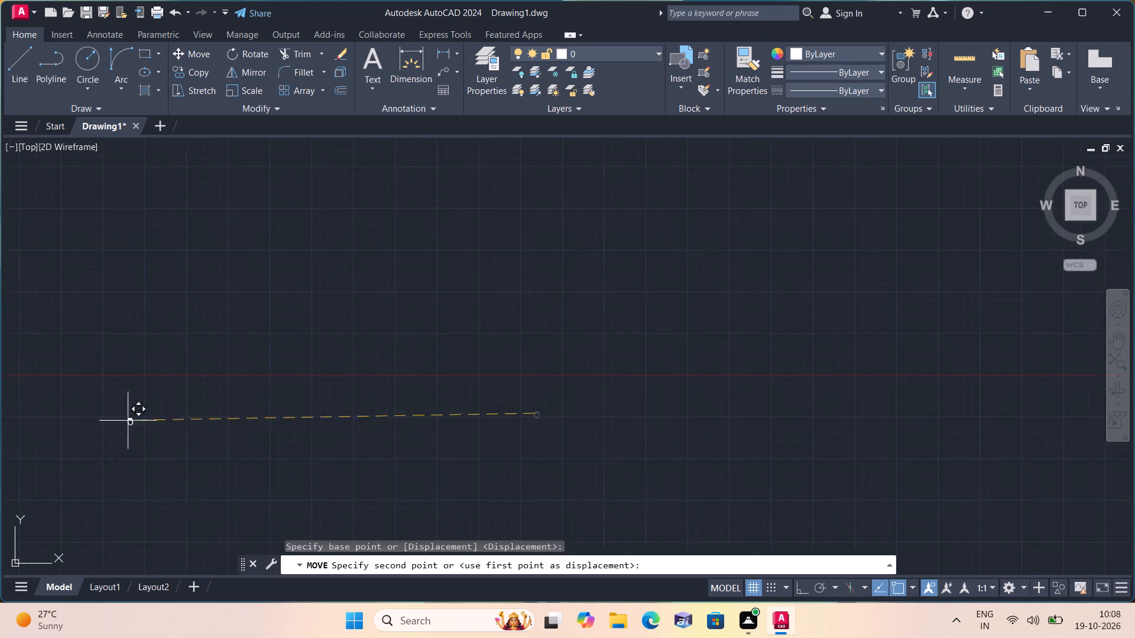
pyautogui.scroll(-4, 306, 411)
pyautogui.scroll(1, 150, 516)
pyautogui.scroll(3, 176, 346)
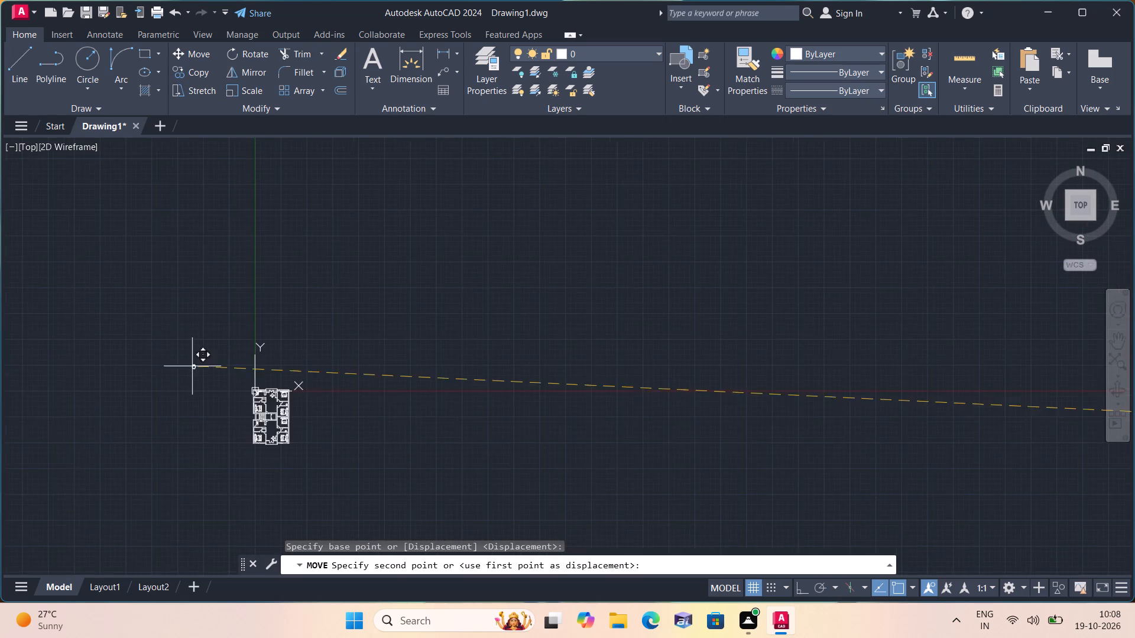
pyautogui.scroll(6, 252, 409)
pyautogui.moveTo(399, 385); pyautogui.dragTo(184, 409, button='middle')
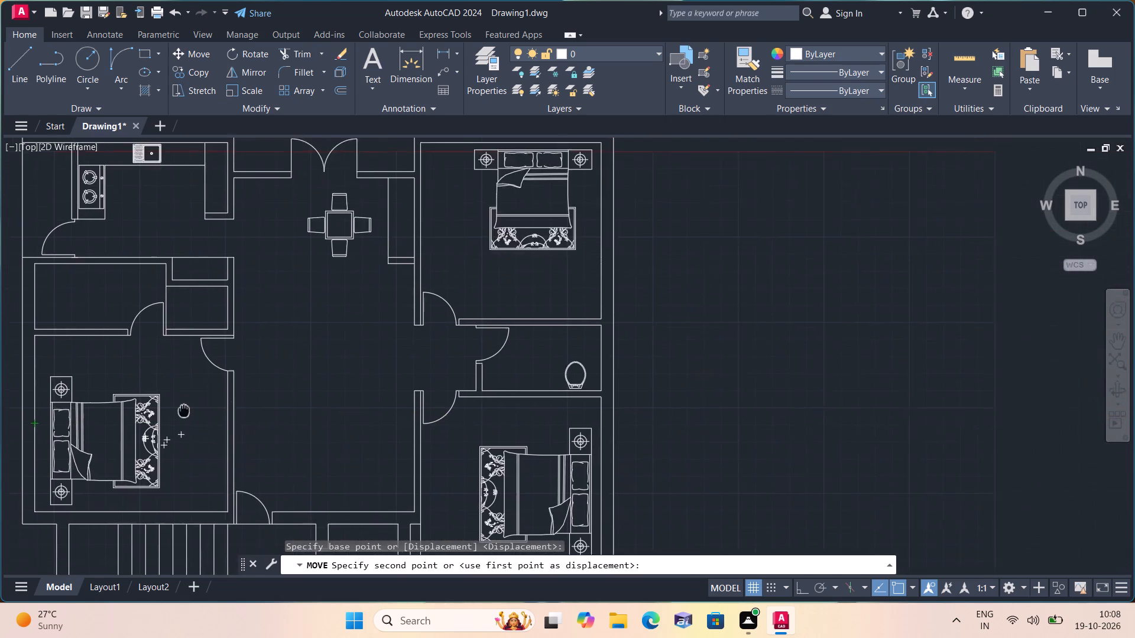
pyautogui.scroll(-2, 147, 407)
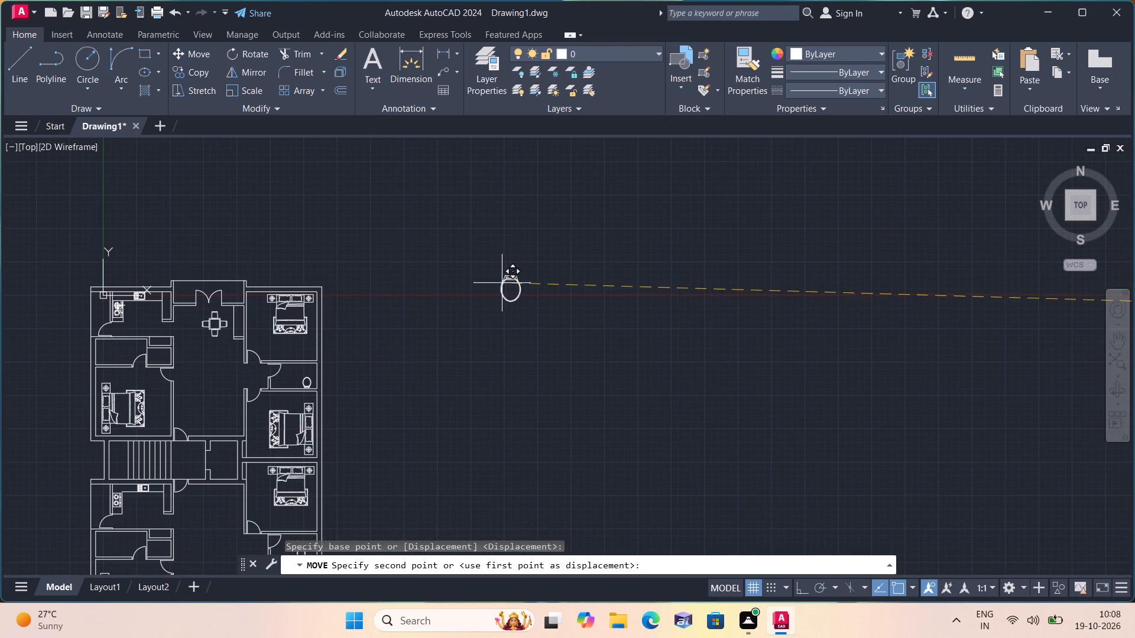
pyautogui.click(482, 356)
# Scale the toilet beside the floor plan down again, to slightly smaller than the toilets already placed.
pyautogui.click(455, 328)
pyautogui.click(595, 410)
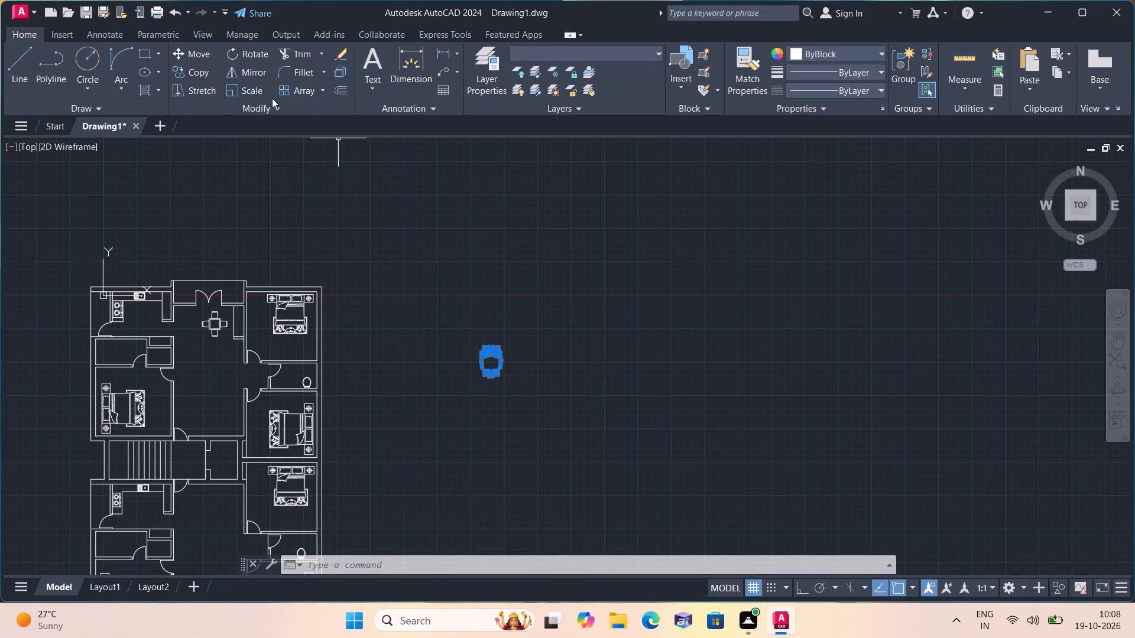
pyautogui.click(255, 91)
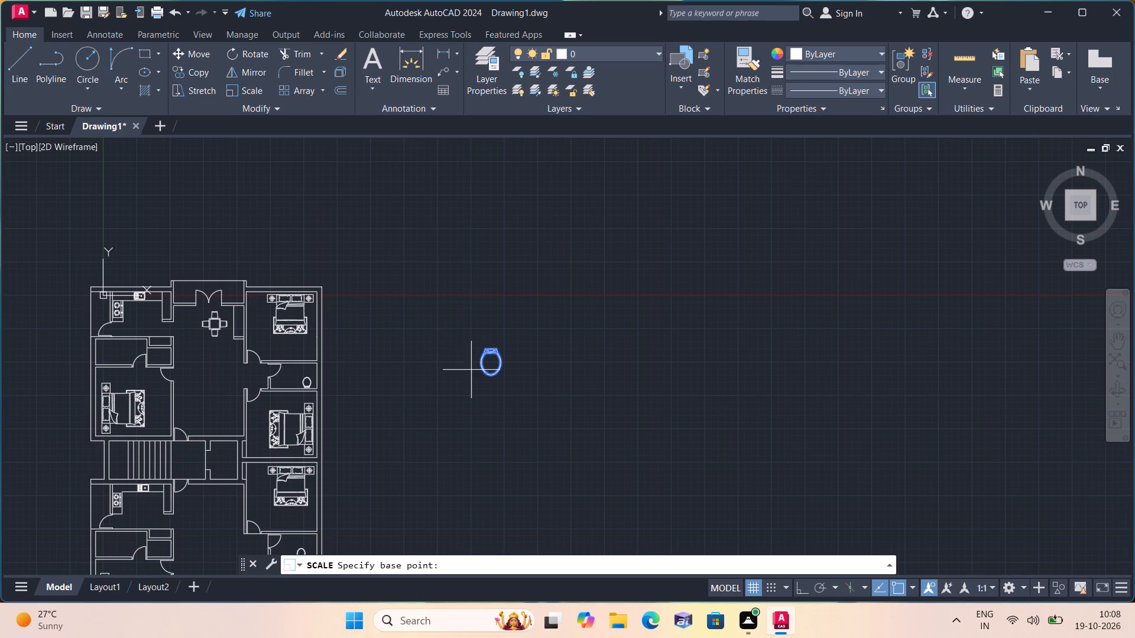
pyautogui.scroll(2, 471, 370)
pyautogui.click(528, 354)
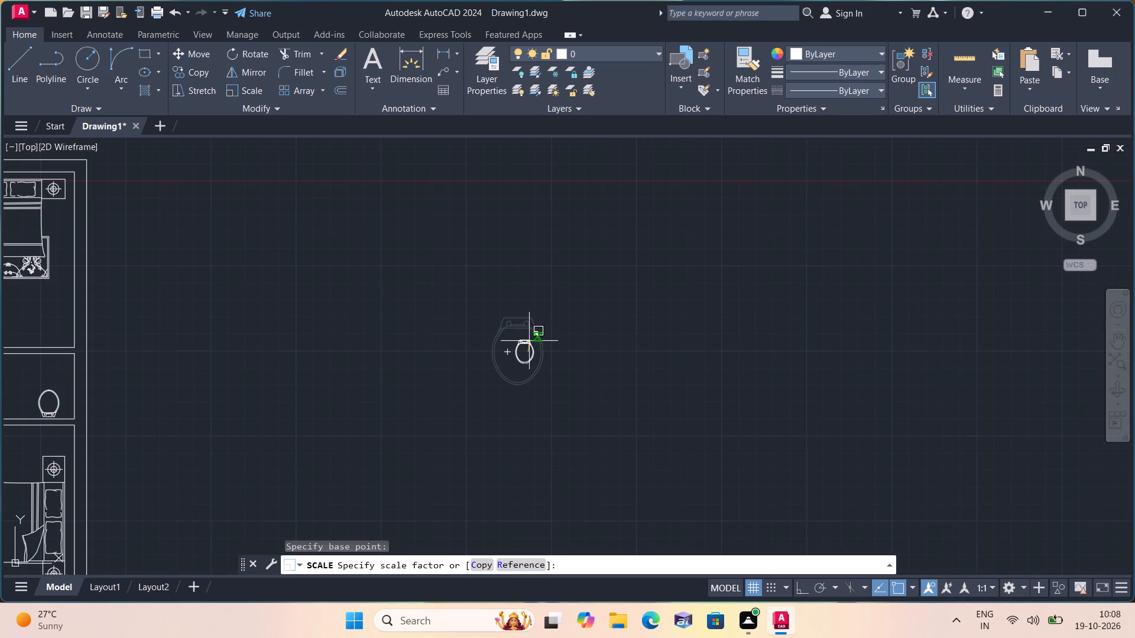
pyautogui.click(528, 345)
# Move the small toilet into the upper unit's left bathroom, near the left wall with its tank against the upper wall.
pyautogui.moveTo(458, 308); pyautogui.dragTo(549, 379)
pyautogui.click(616, 411)
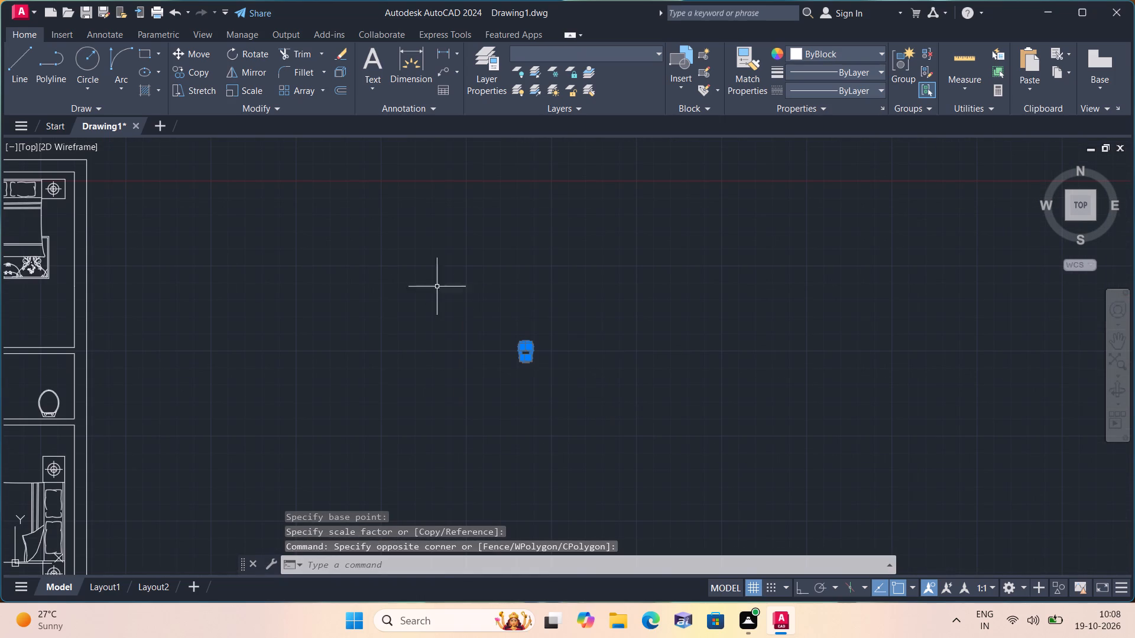
pyautogui.click(196, 51)
pyautogui.click(520, 356)
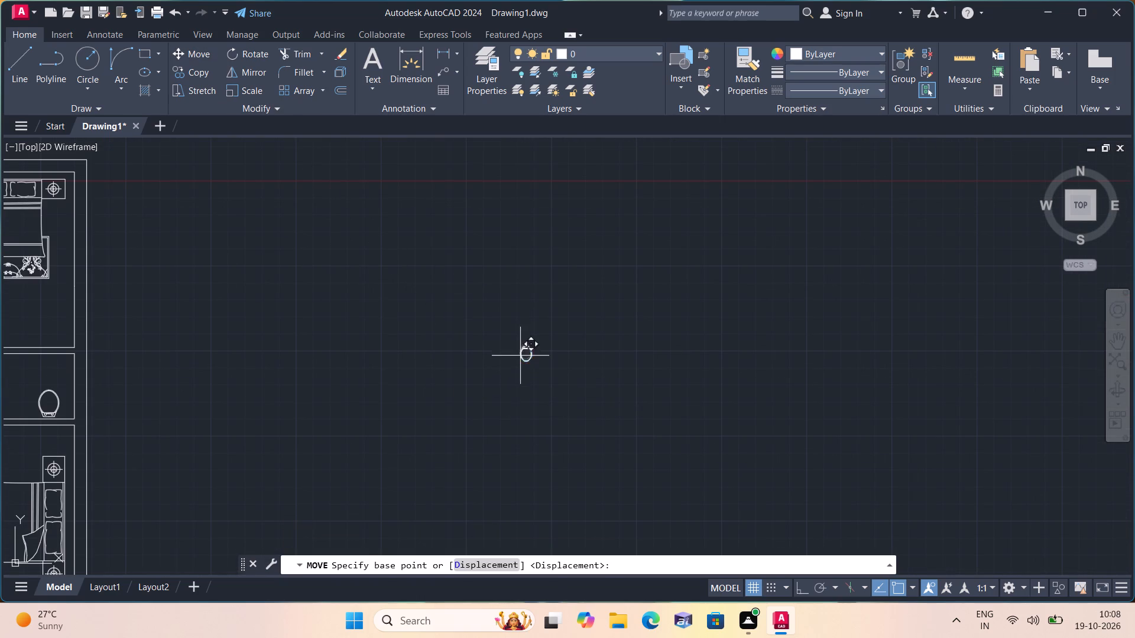
pyautogui.scroll(-3, 218, 274)
pyautogui.scroll(2, 71, 301)
pyautogui.scroll(2, 6, 256)
pyautogui.moveTo(34, 280); pyautogui.dragTo(215, 288, button='middle')
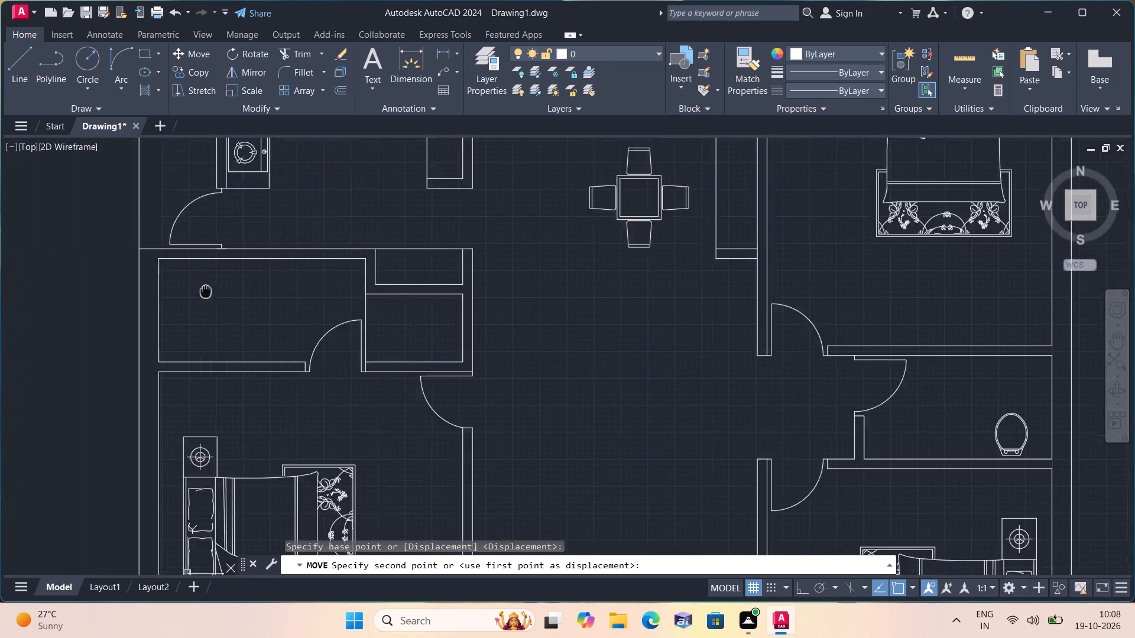
pyautogui.moveTo(215, 288); pyautogui.dragTo(326, 278, button='middle')
pyautogui.scroll(3, 326, 278)
pyautogui.scroll(-1, 326, 239)
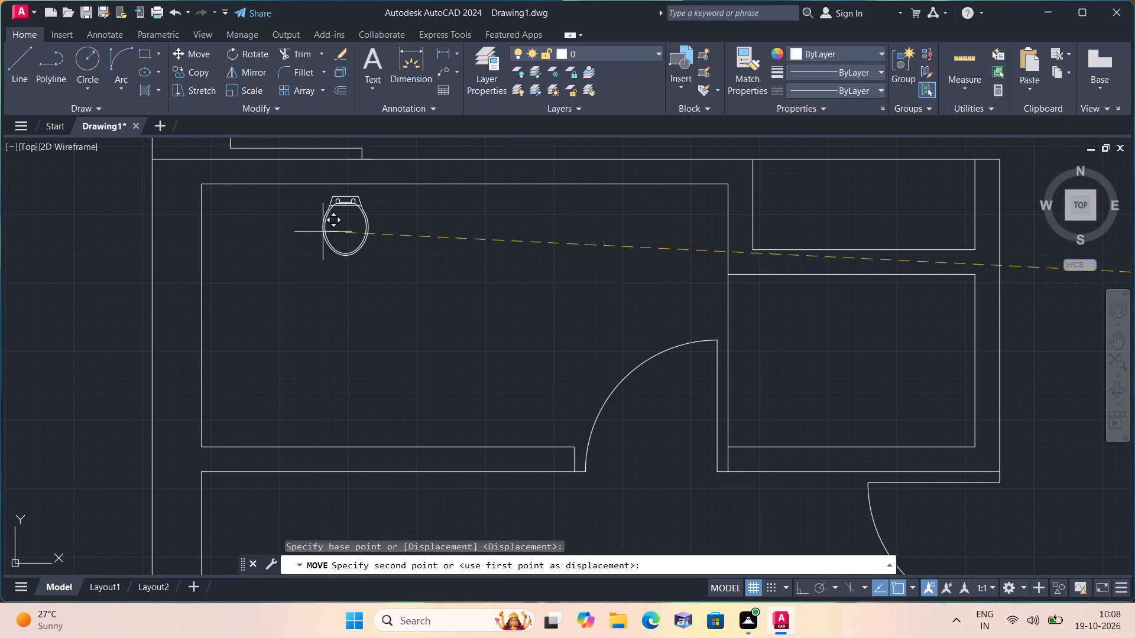
pyautogui.click(319, 223)
# Copy the toilet from the upper unit's left bathroom into the lower unit's left bathroom, with its tank near the upper wall.
pyautogui.scroll(1, 395, 269)
pyautogui.moveTo(404, 269); pyautogui.dragTo(389, 248)
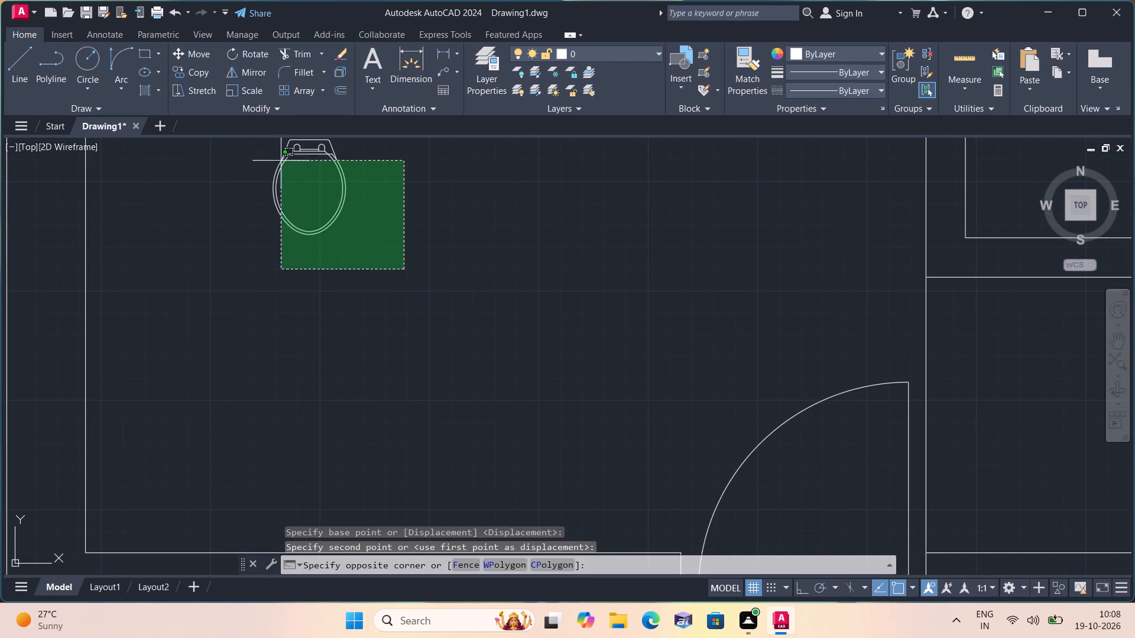
pyautogui.click(245, 141)
pyautogui.scroll(-1, 272, 187)
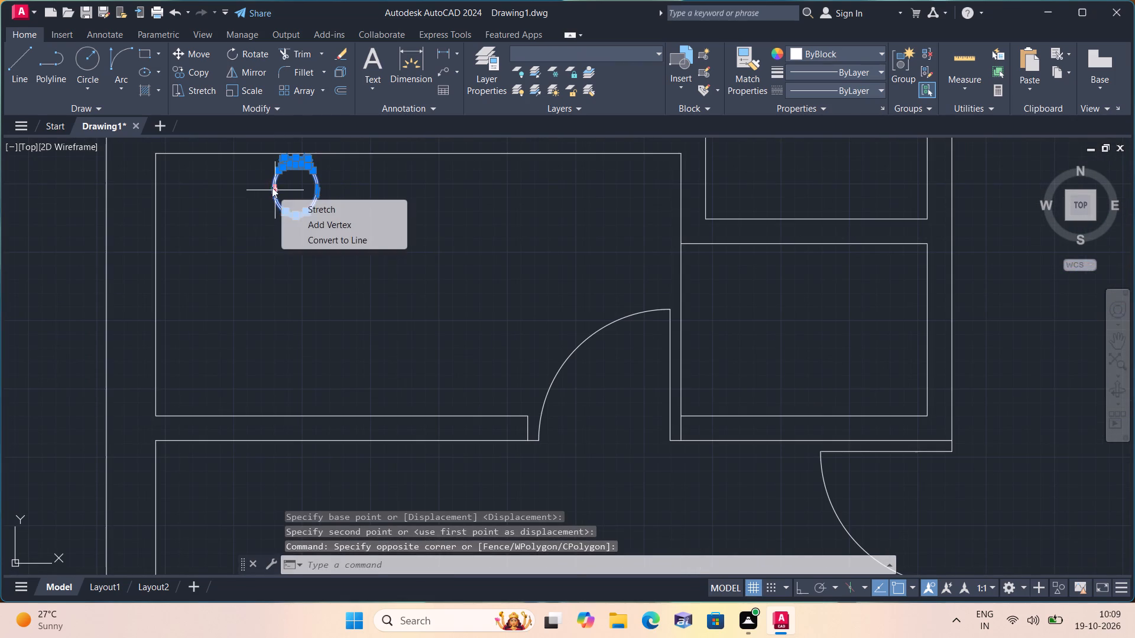
pyautogui.click(192, 70)
pyautogui.click(299, 194)
pyautogui.scroll(-3, 326, 313)
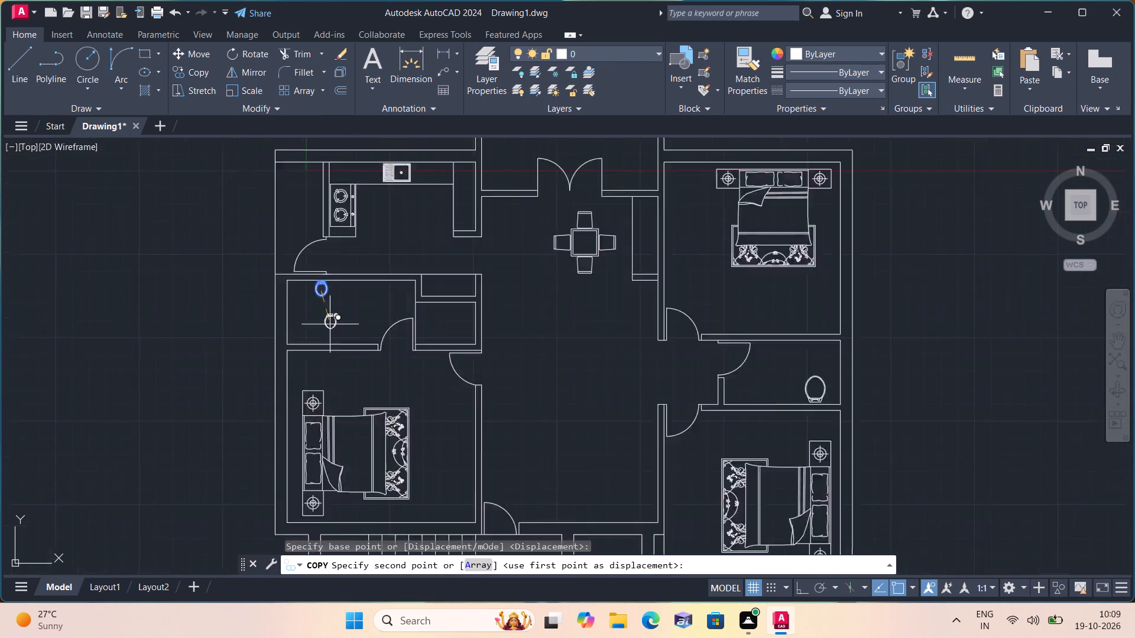
pyautogui.scroll(-2, 331, 327)
pyautogui.moveTo(354, 455); pyautogui.dragTo(335, 340, button='middle')
pyautogui.scroll(4, 317, 386)
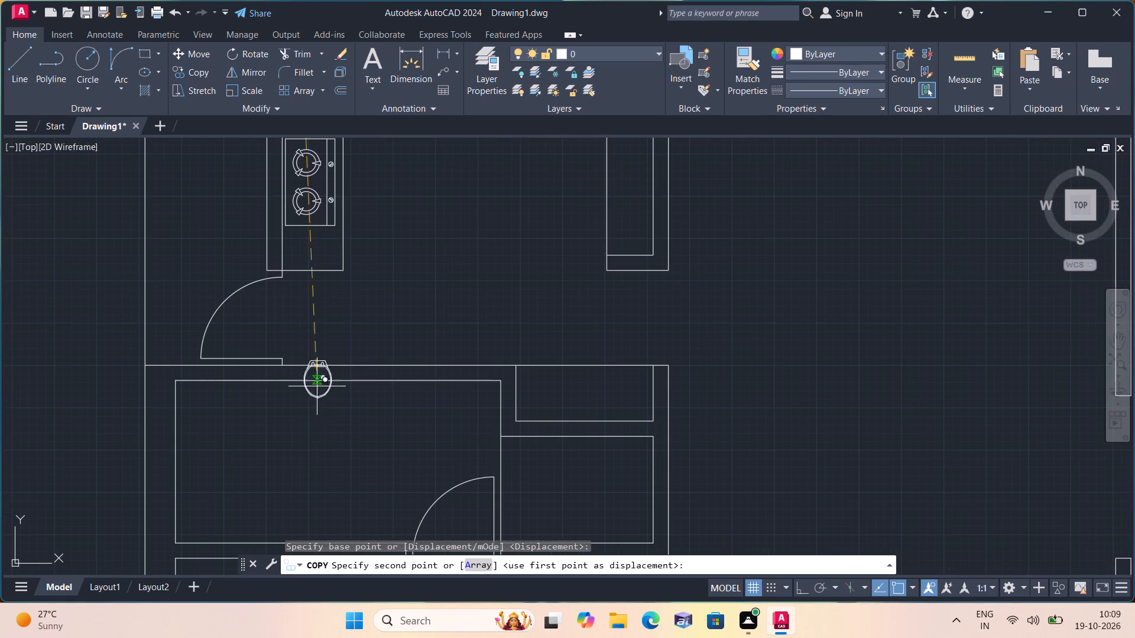
pyautogui.click(279, 412)
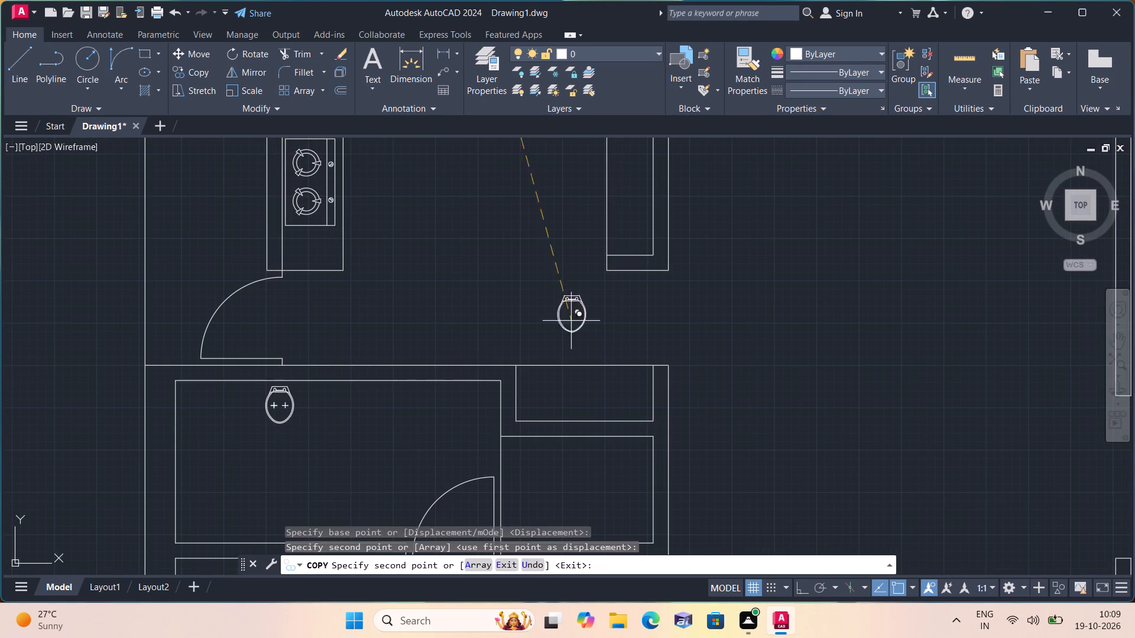
pyautogui.press('Escape')
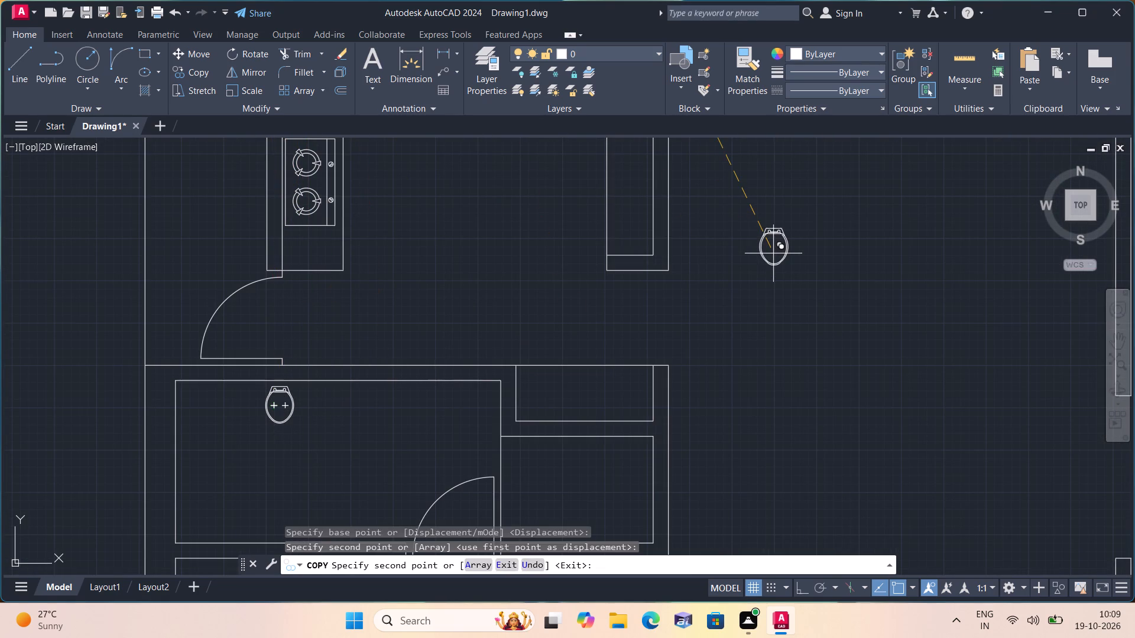
# Scale down the upper unplaced sofa set with its square table and corner lamp table, about the square table's centre.
pyautogui.scroll(-5, 773, 253)
pyautogui.scroll(-5, 888, 379)
pyautogui.scroll(1, 894, 317)
pyautogui.scroll(-2, 862, 302)
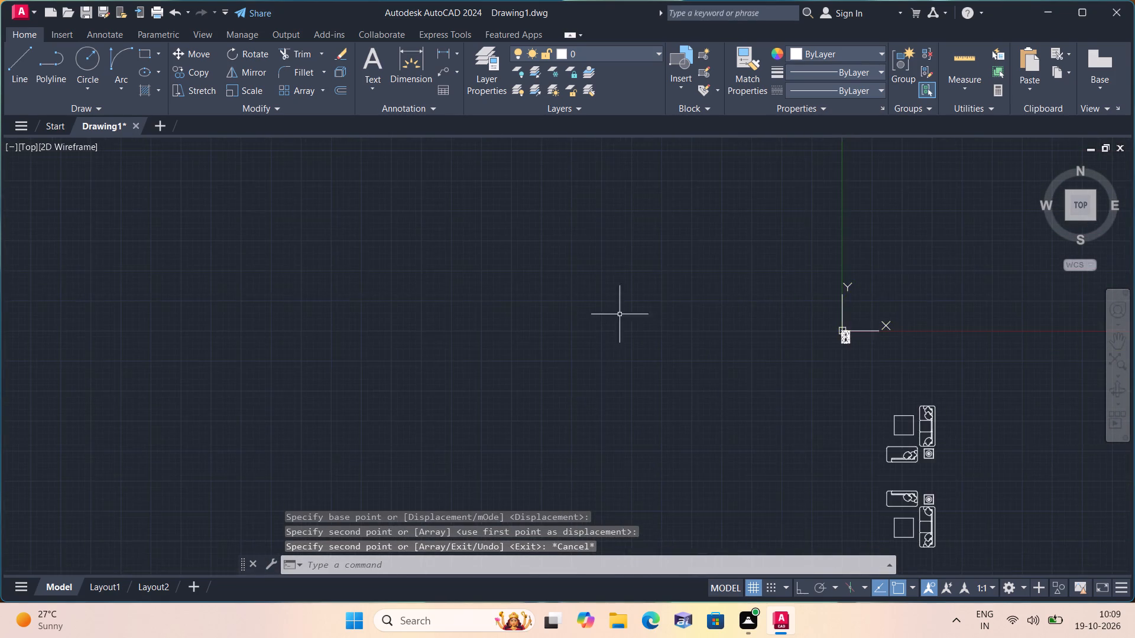
pyautogui.scroll(-1, 592, 314)
pyautogui.scroll(1, 954, 461)
pyautogui.scroll(3, 628, 416)
pyautogui.click(873, 386)
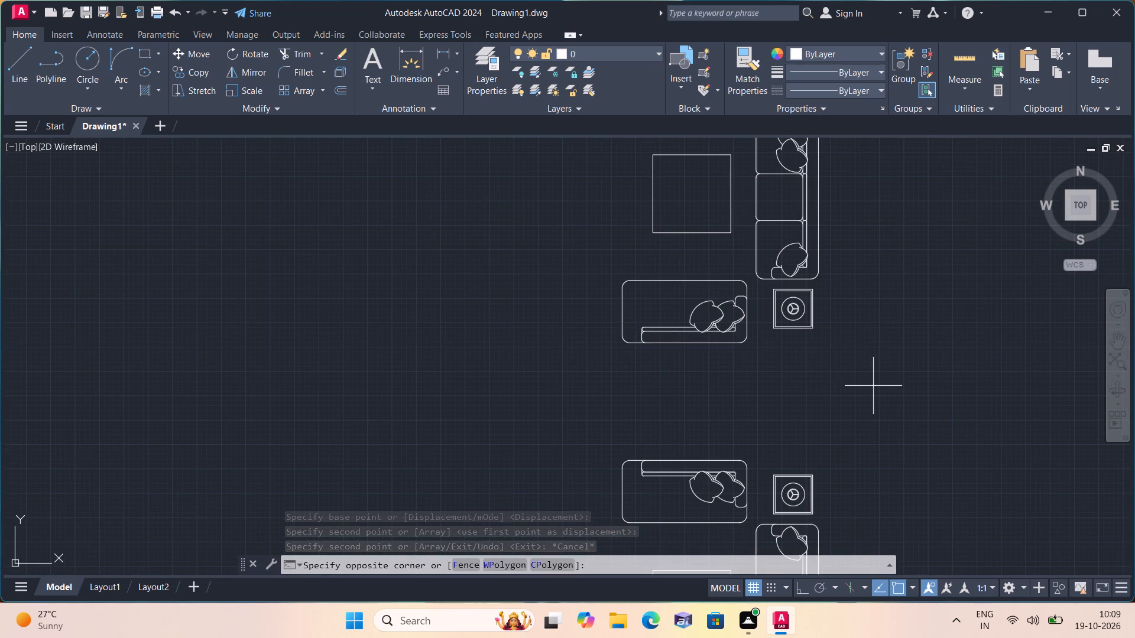
pyautogui.scroll(1, 585, 252)
pyautogui.scroll(-1, 576, 248)
pyautogui.moveTo(569, 250); pyautogui.dragTo(469, 369, button='middle')
pyautogui.click(441, 191)
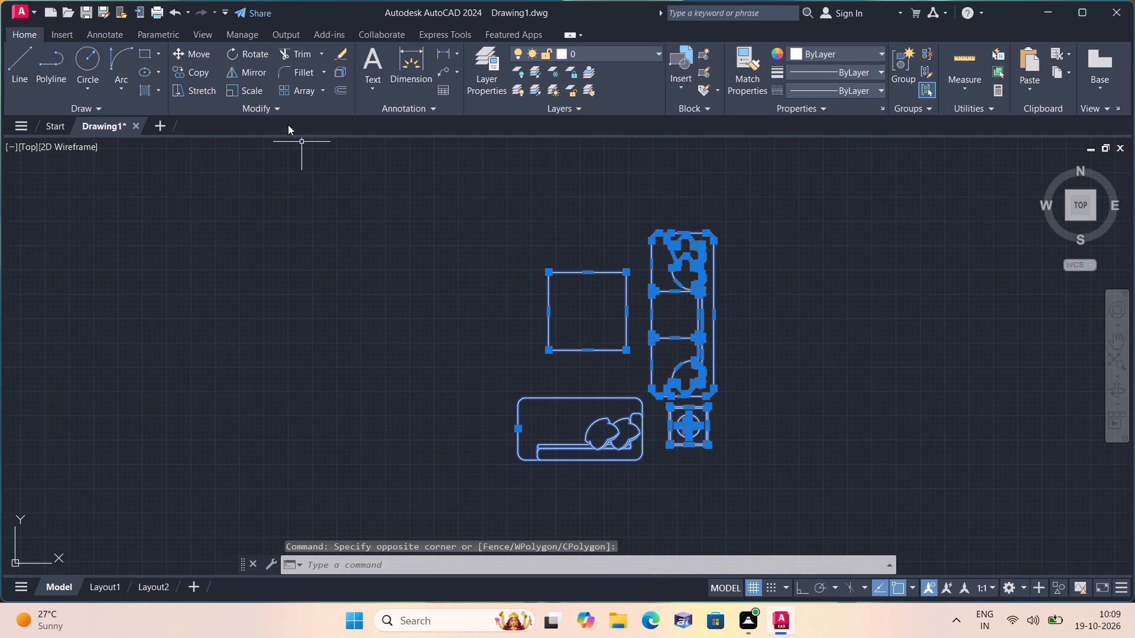
pyautogui.click(241, 86)
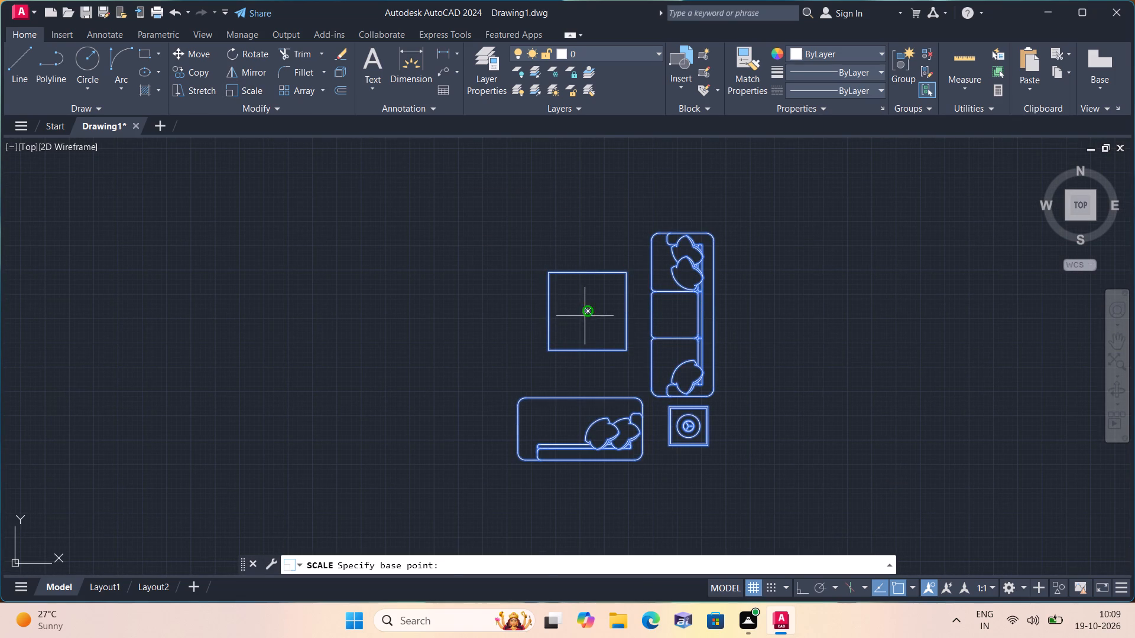
pyautogui.click(585, 315)
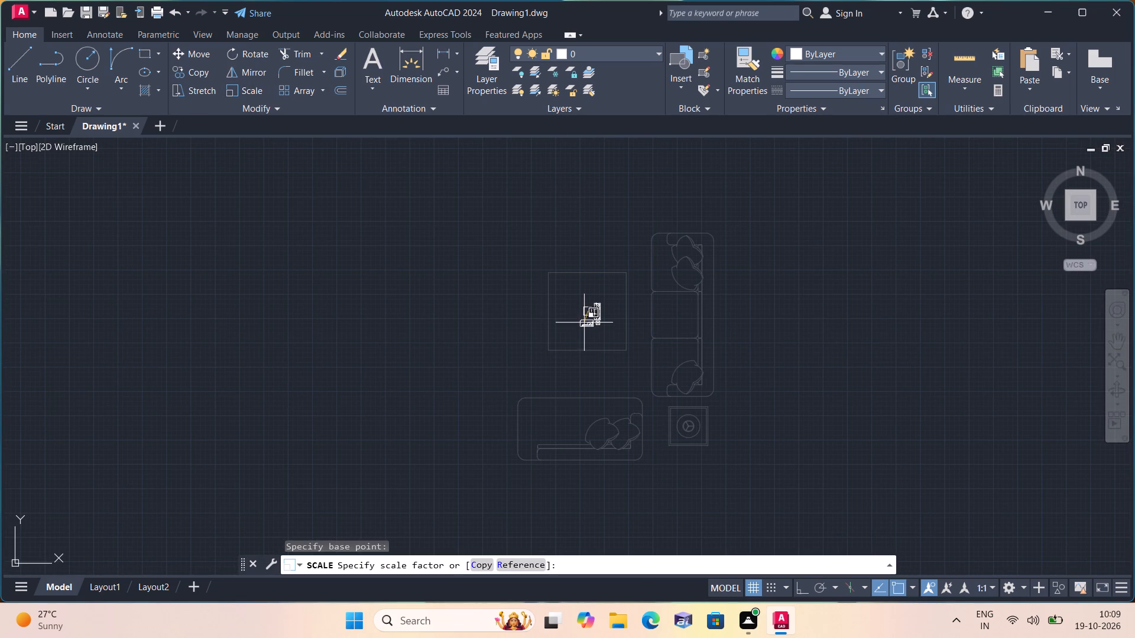
pyautogui.click(584, 317)
# Move the scaled-down sofa set with its lamp table below the long sofa to the empty area just east of the floor plan.
pyautogui.moveTo(561, 285); pyautogui.dragTo(641, 356)
pyautogui.click(657, 363)
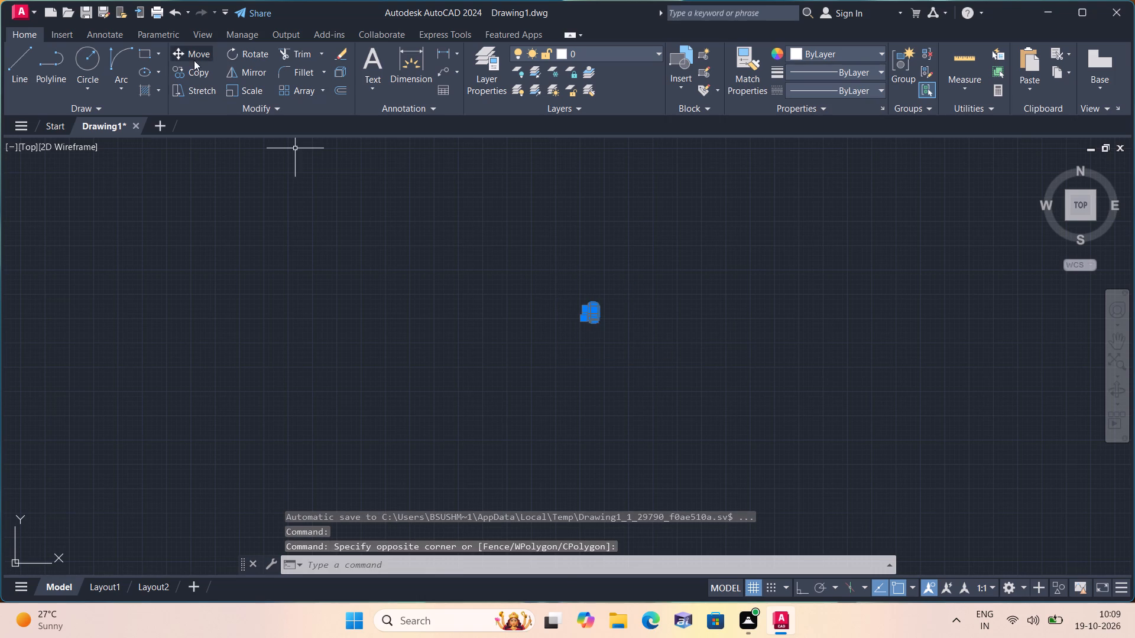
pyautogui.click(190, 52)
pyautogui.click(585, 311)
pyautogui.scroll(-4, 321, 152)
pyautogui.moveTo(306, 239); pyautogui.dragTo(309, 298, button='middle')
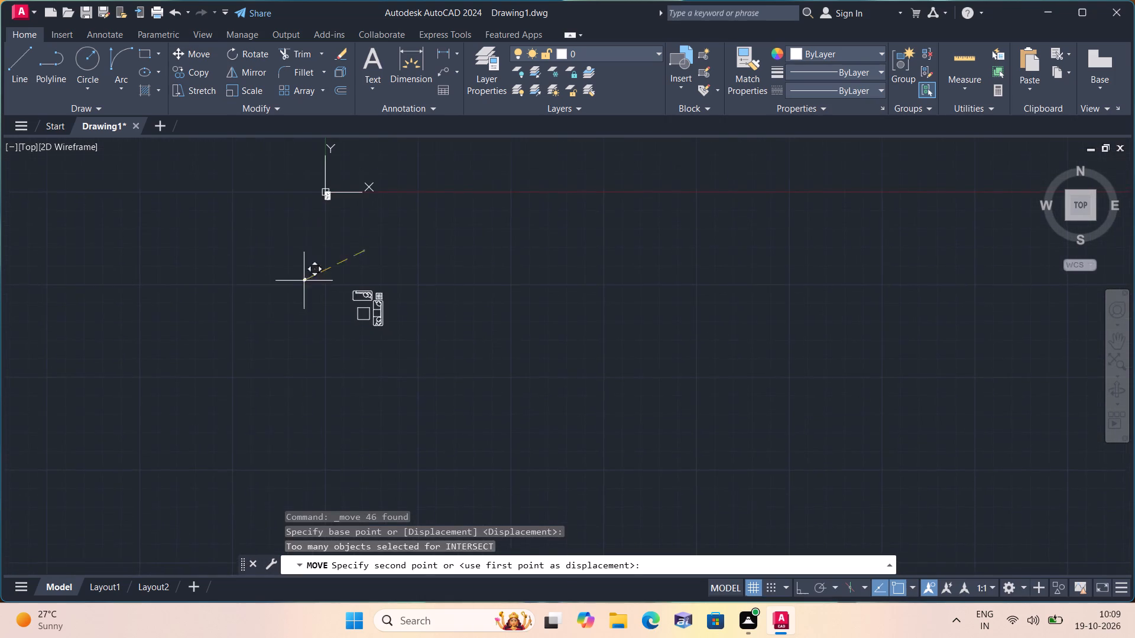
pyautogui.scroll(9, 321, 205)
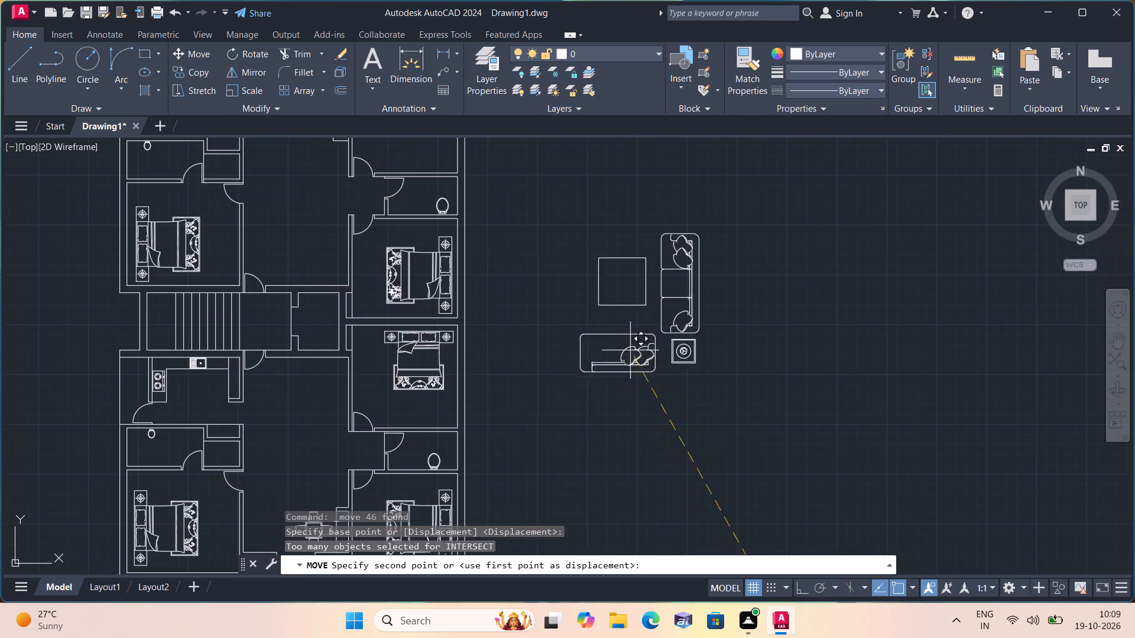
pyautogui.click(645, 357)
# Scale the sofa set beside the floor plan down to living-room size, about the square table's centre.
pyautogui.moveTo(561, 175); pyautogui.dragTo(705, 325)
pyautogui.click(835, 419)
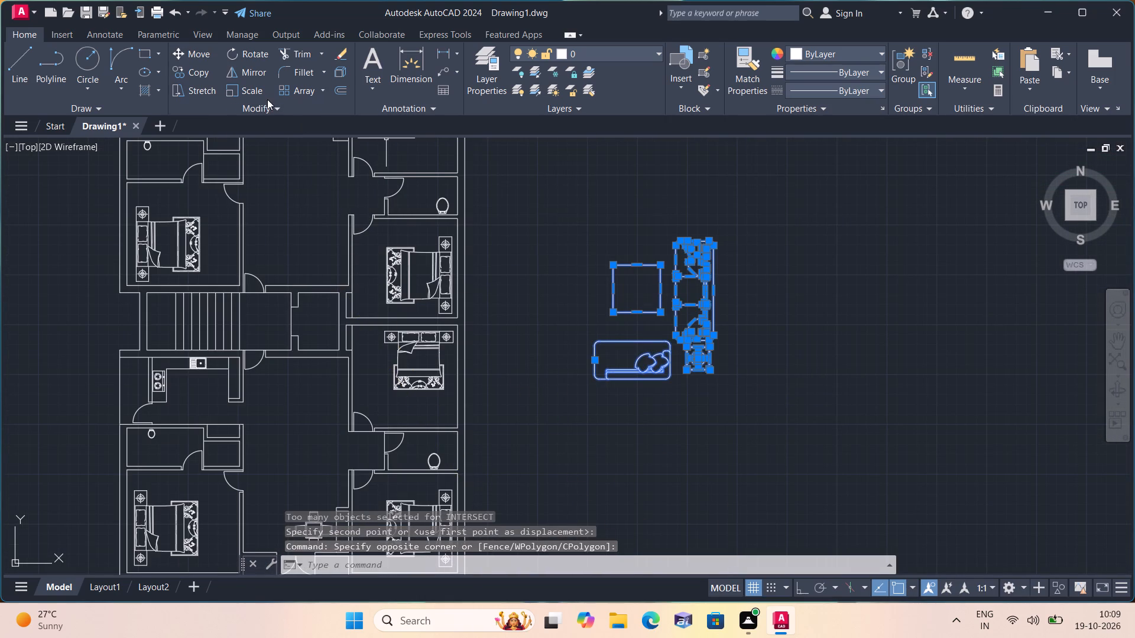
pyautogui.click(252, 87)
pyautogui.click(640, 290)
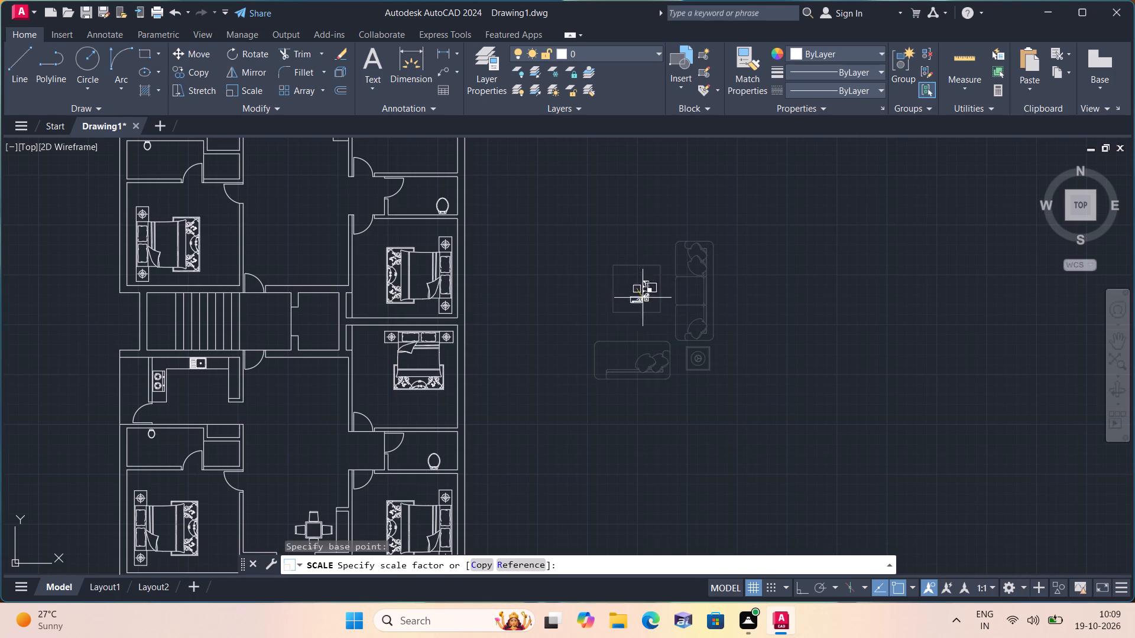
pyautogui.click(647, 305)
# Move the small sofa set into the upper unit's living room, in the lower right corner beside the bedroom wall.
pyautogui.moveTo(602, 236); pyautogui.dragTo(698, 336)
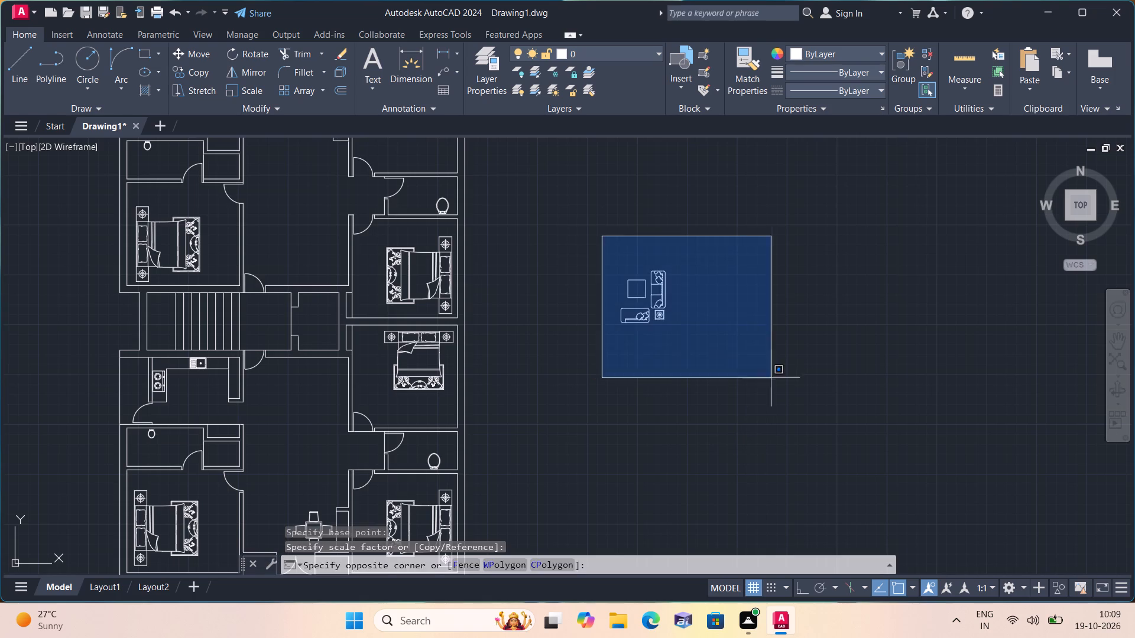
pyautogui.click(799, 393)
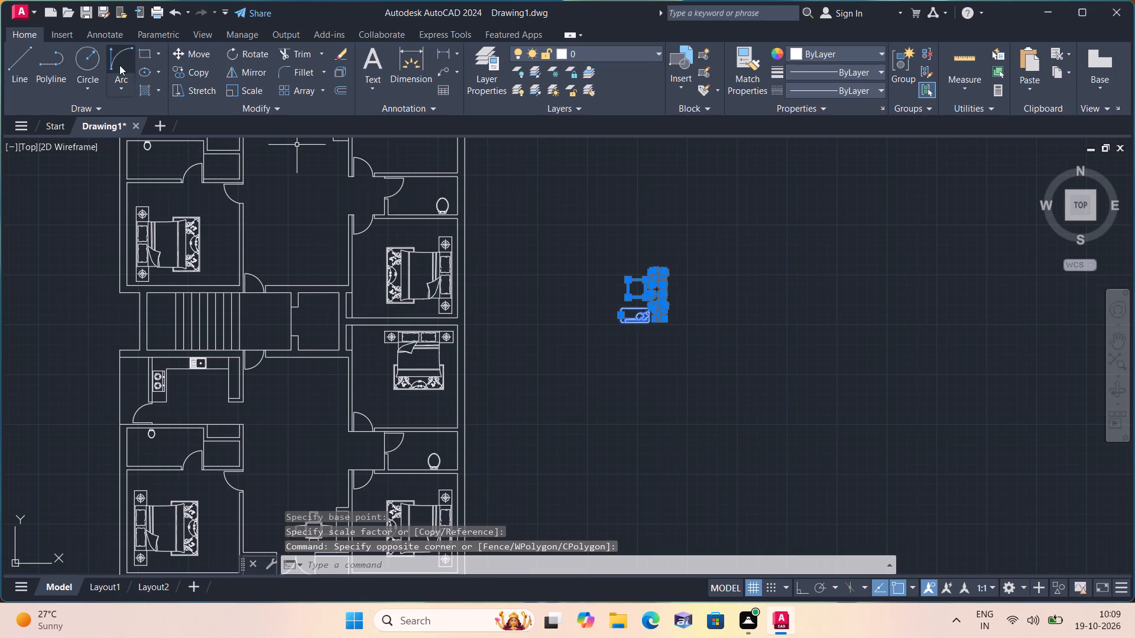
pyautogui.click(198, 50)
pyautogui.click(630, 295)
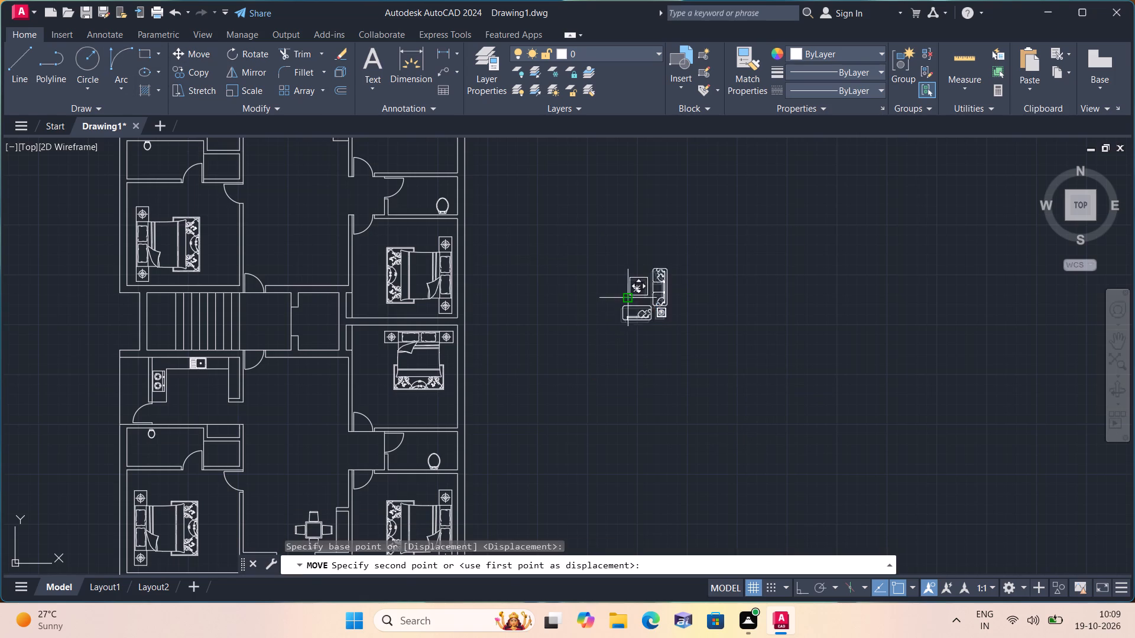
pyautogui.scroll(2, 291, 254)
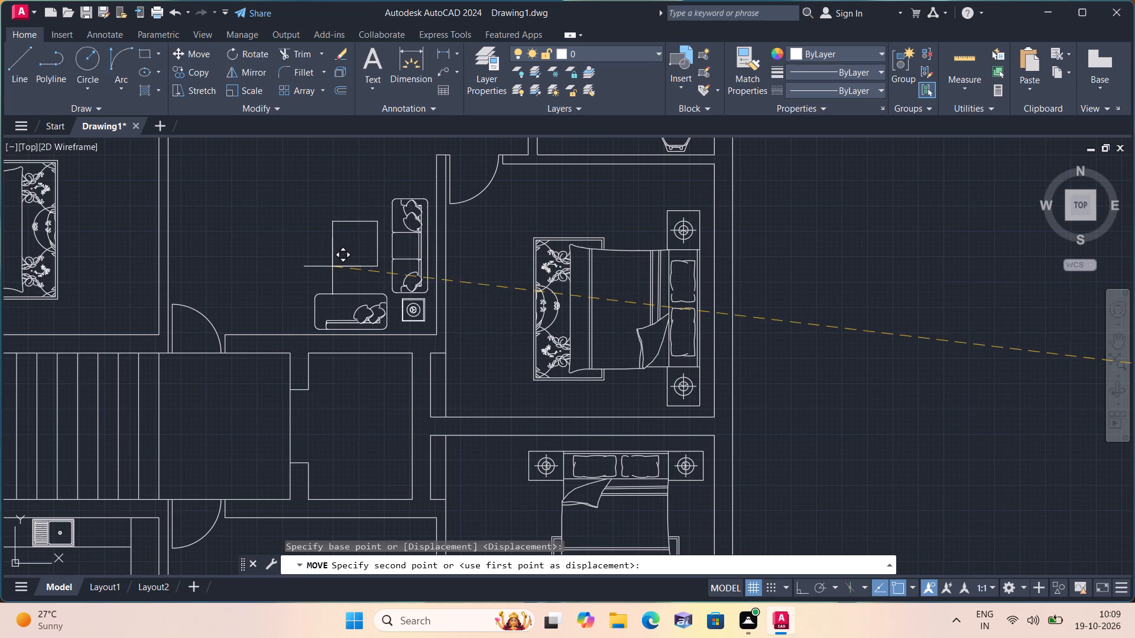
pyautogui.click(332, 266)
# Scale down the remaining unplaced sofa set, with its lamp table above the long sofa, about the square table's centre.
pyautogui.scroll(-5, 319, 243)
pyautogui.moveTo(569, 334); pyautogui.dragTo(413, 245, button='middle')
pyautogui.scroll(-4, 322, 191)
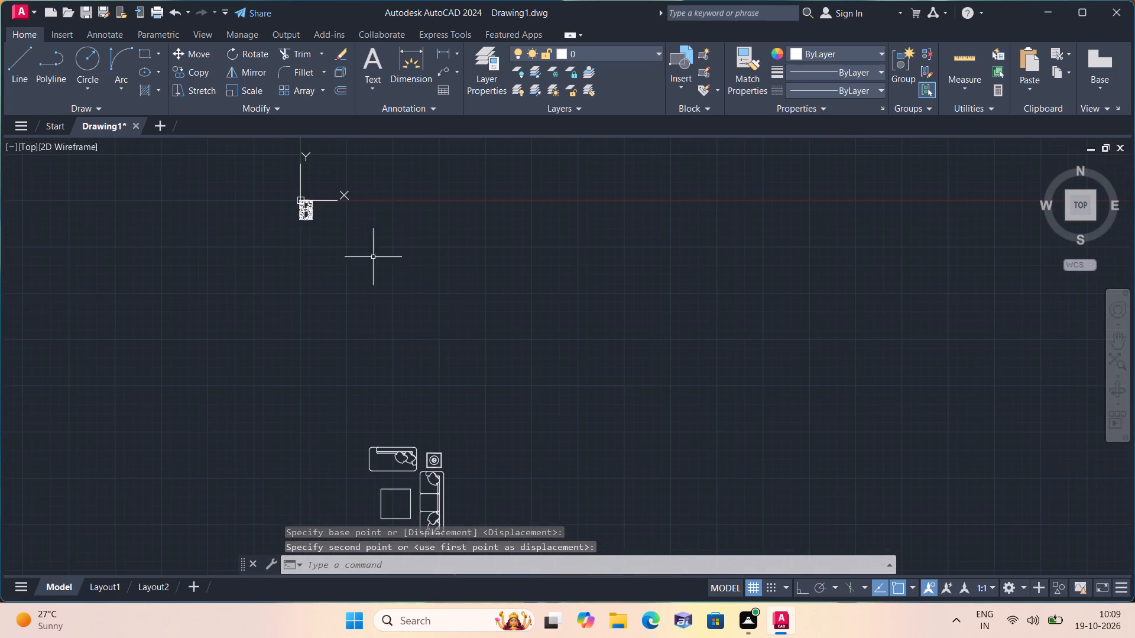
pyautogui.moveTo(414, 356); pyautogui.dragTo(362, 272, button='middle')
pyautogui.moveTo(429, 474); pyautogui.dragTo(422, 466)
pyautogui.click(314, 318)
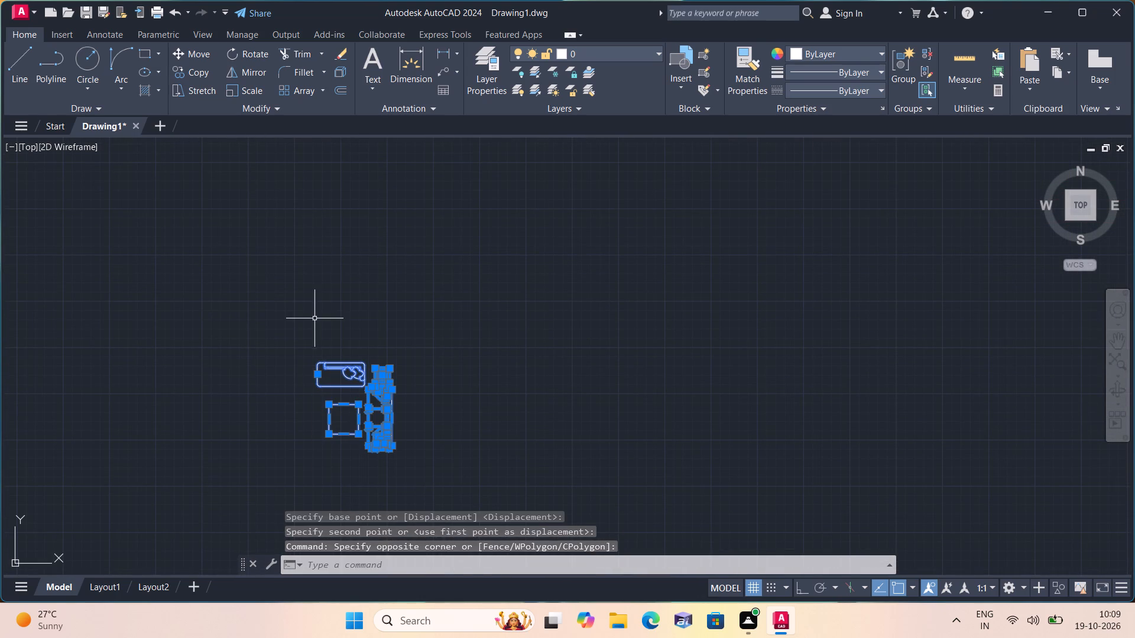
pyautogui.click(254, 89)
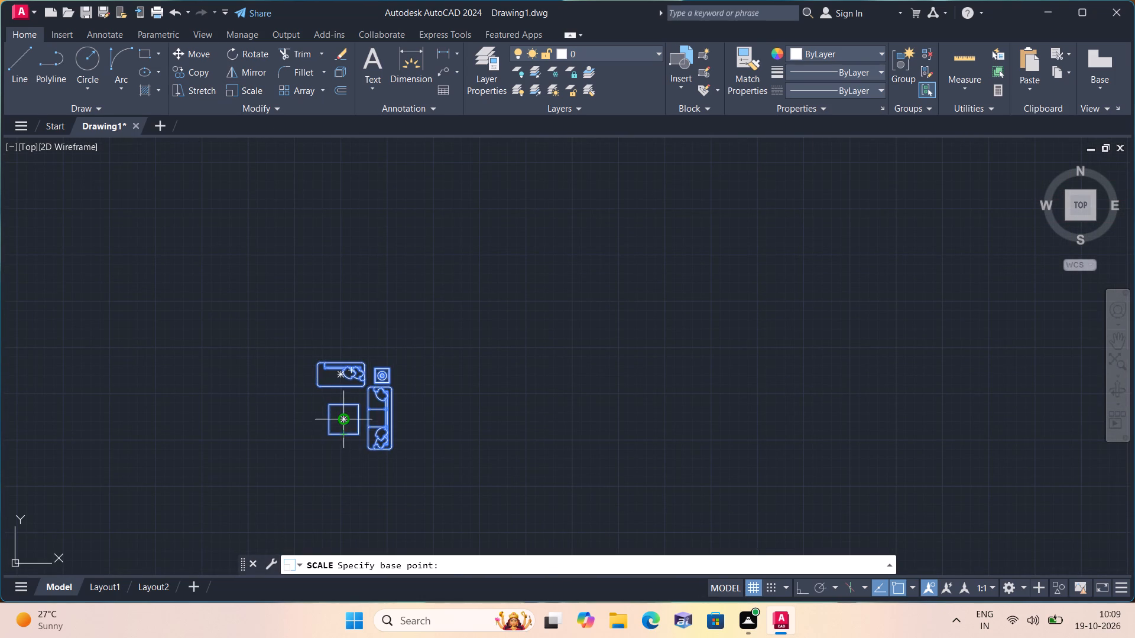
pyautogui.click(345, 421)
pyautogui.click(351, 414)
# Move the remaining sofa set from its distant location to the empty area east of the floor plan.
pyautogui.moveTo(383, 445); pyautogui.dragTo(382, 444)
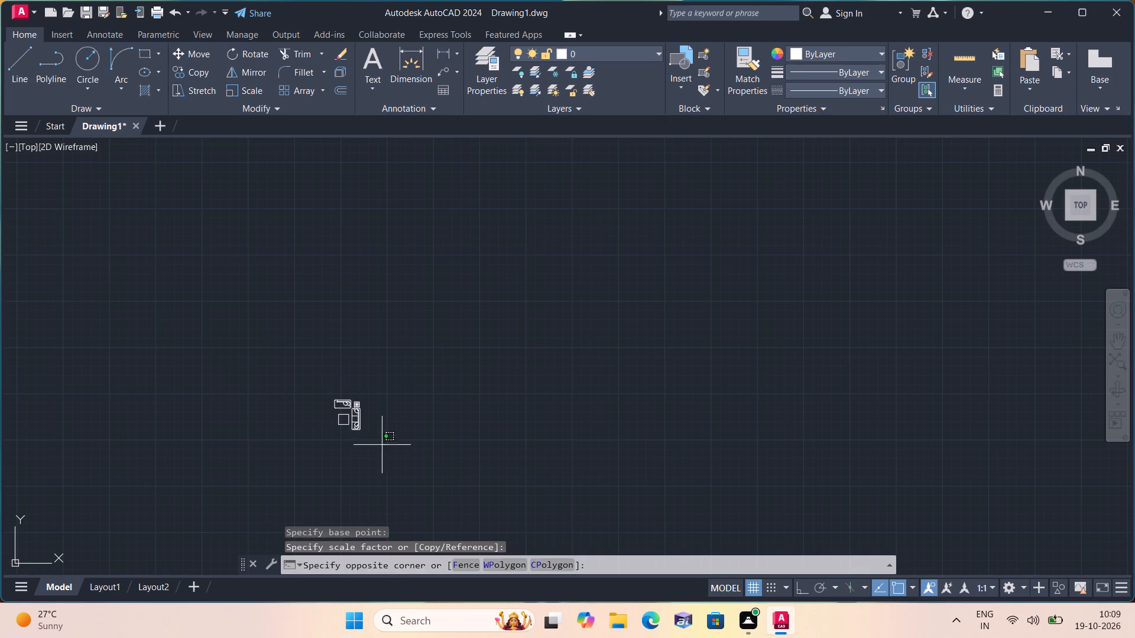
pyautogui.moveTo(382, 444); pyautogui.dragTo(348, 411)
pyautogui.click(293, 362)
pyautogui.click(202, 51)
pyautogui.moveTo(360, 420); pyautogui.dragTo(355, 416)
pyautogui.scroll(-3, 316, 304)
pyautogui.moveTo(224, 284); pyautogui.dragTo(229, 407, button='middle')
pyautogui.scroll(2, 325, 398)
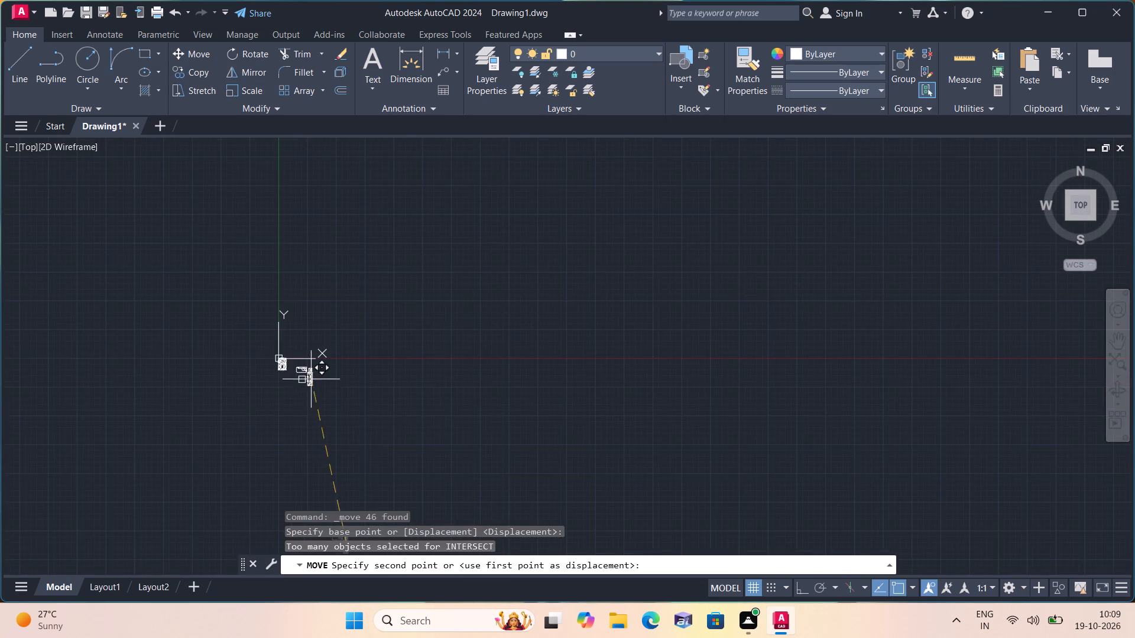
pyautogui.scroll(5, 288, 357)
pyautogui.moveTo(368, 402); pyautogui.dragTo(241, 349, button='middle')
pyautogui.click(377, 353)
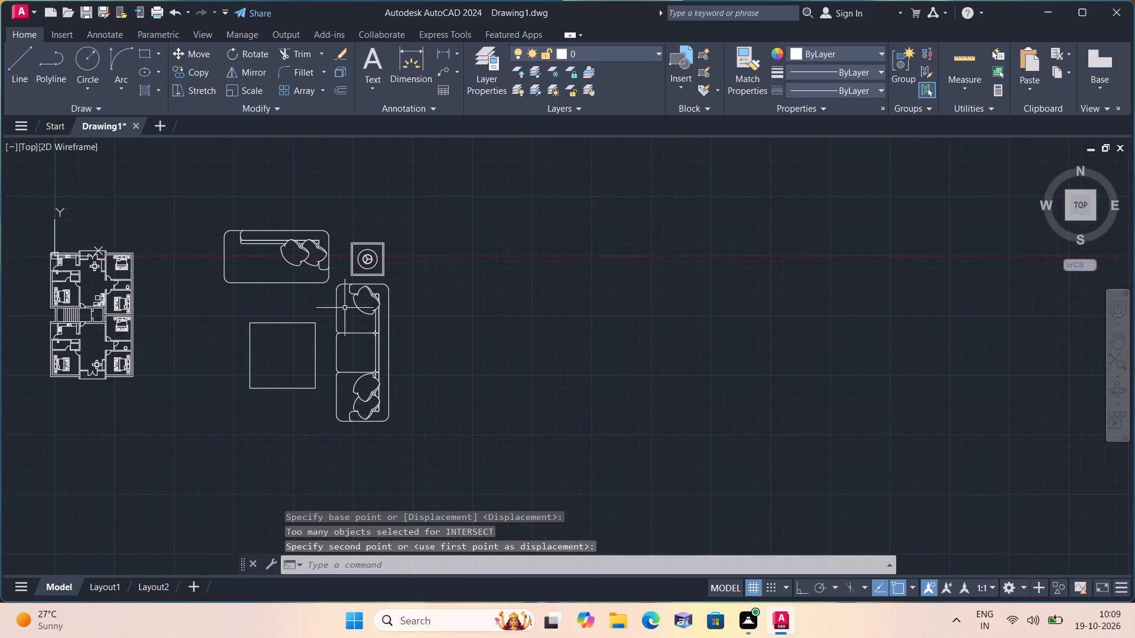
# Scale the remaining sofa set down again about the square table's centre.
pyautogui.moveTo(174, 187); pyautogui.dragTo(330, 341)
pyautogui.click(496, 473)
pyautogui.click(244, 85)
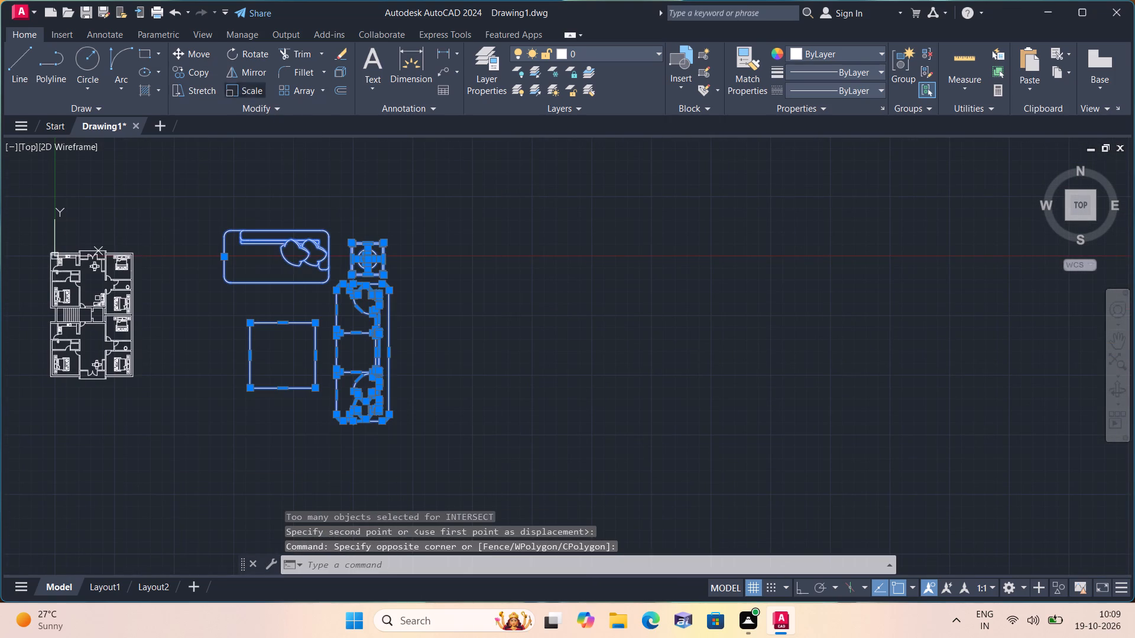
pyautogui.click(284, 351)
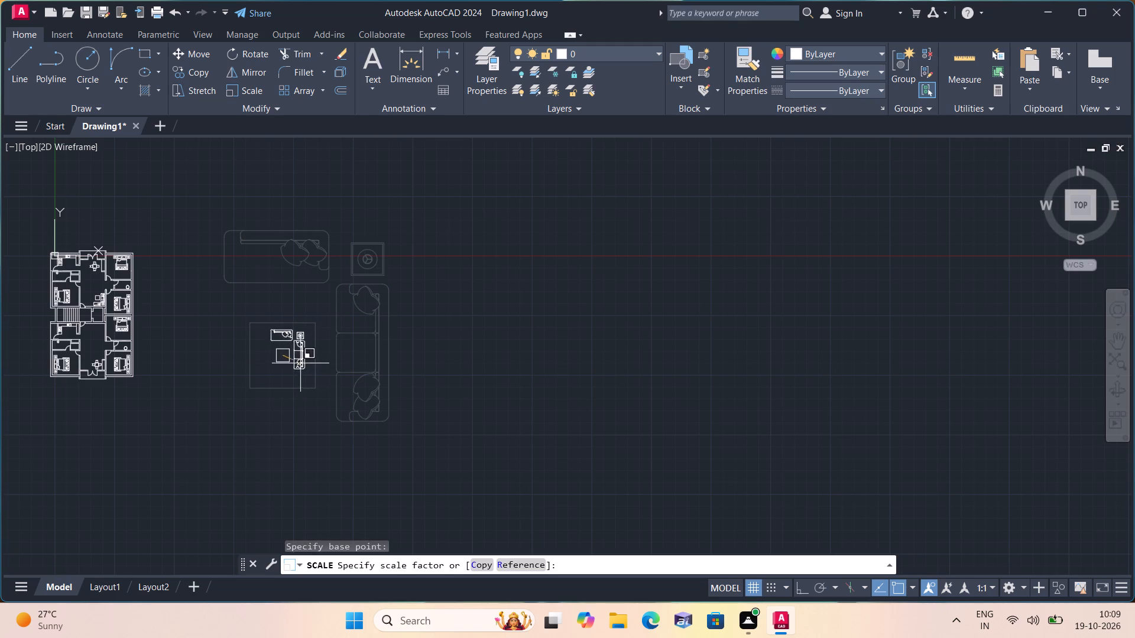
pyautogui.click(298, 359)
# Move the reduced sofa set closer to the floor plan, just east of the lower unit's bedrooms and bathroom.
pyautogui.moveTo(345, 408); pyautogui.dragTo(304, 360)
pyautogui.click(239, 304)
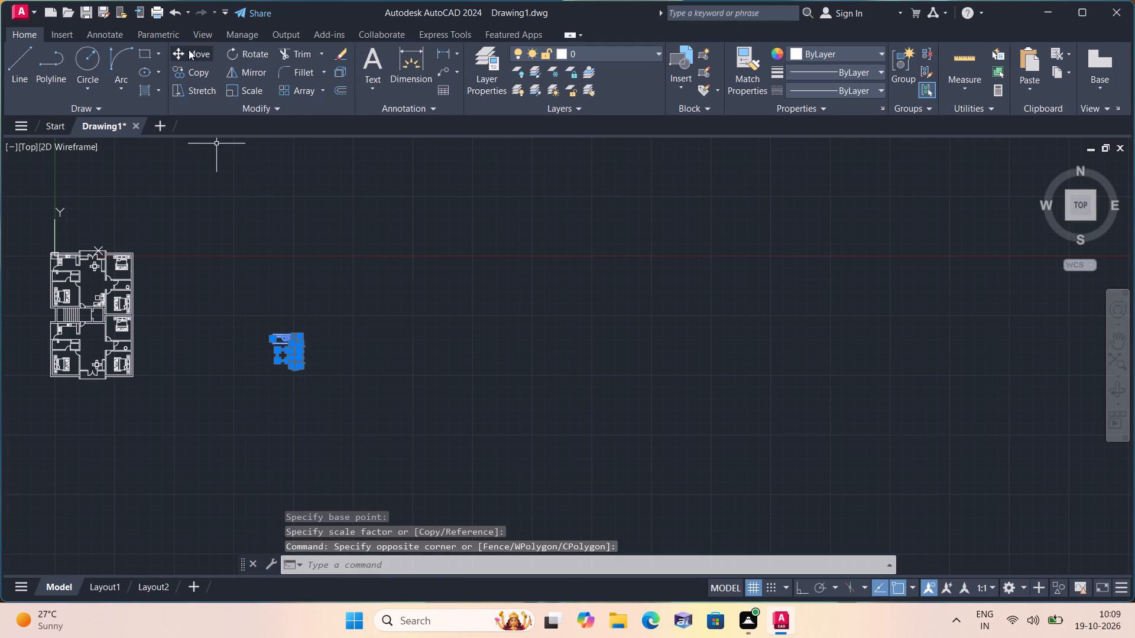
pyautogui.click(189, 48)
pyautogui.click(286, 354)
pyautogui.scroll(2, 69, 370)
pyautogui.scroll(1, 104, 330)
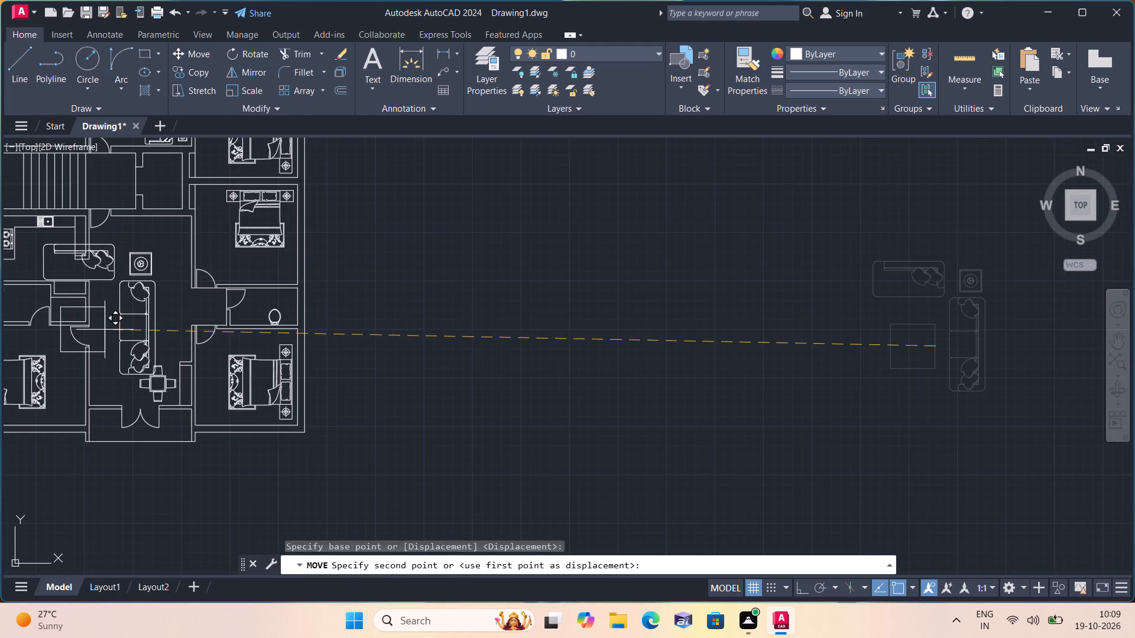
pyautogui.click(445, 311)
# Scale the sofa set beside the lower unit down to living-room size, about the square table's centre.
pyautogui.moveTo(368, 198); pyautogui.dragTo(510, 349)
pyautogui.click(638, 439)
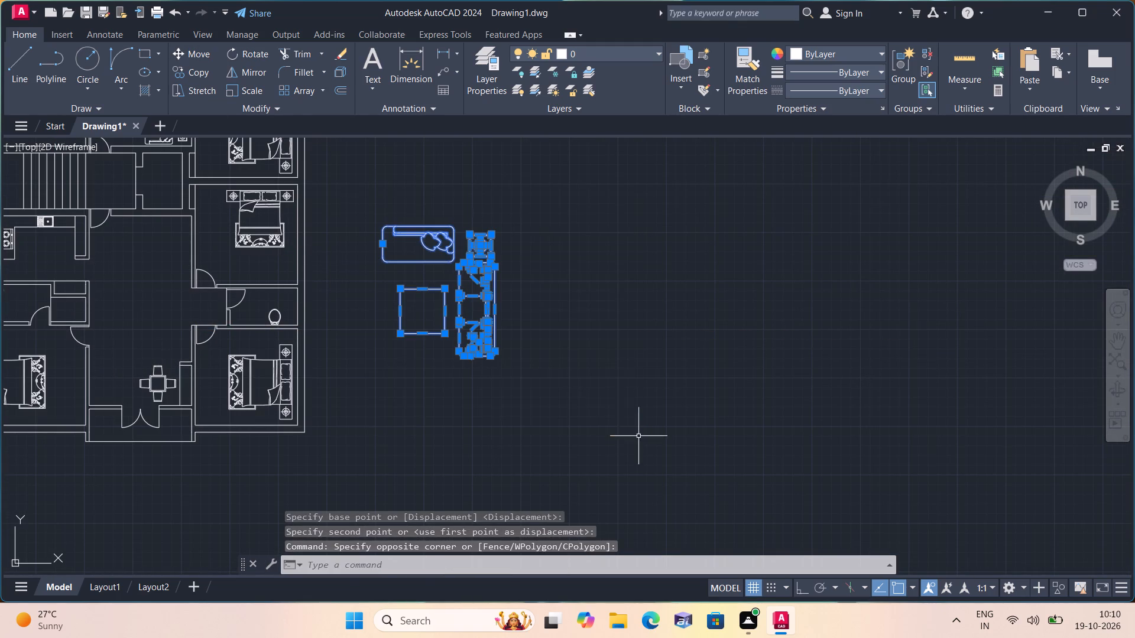
pyautogui.click(251, 86)
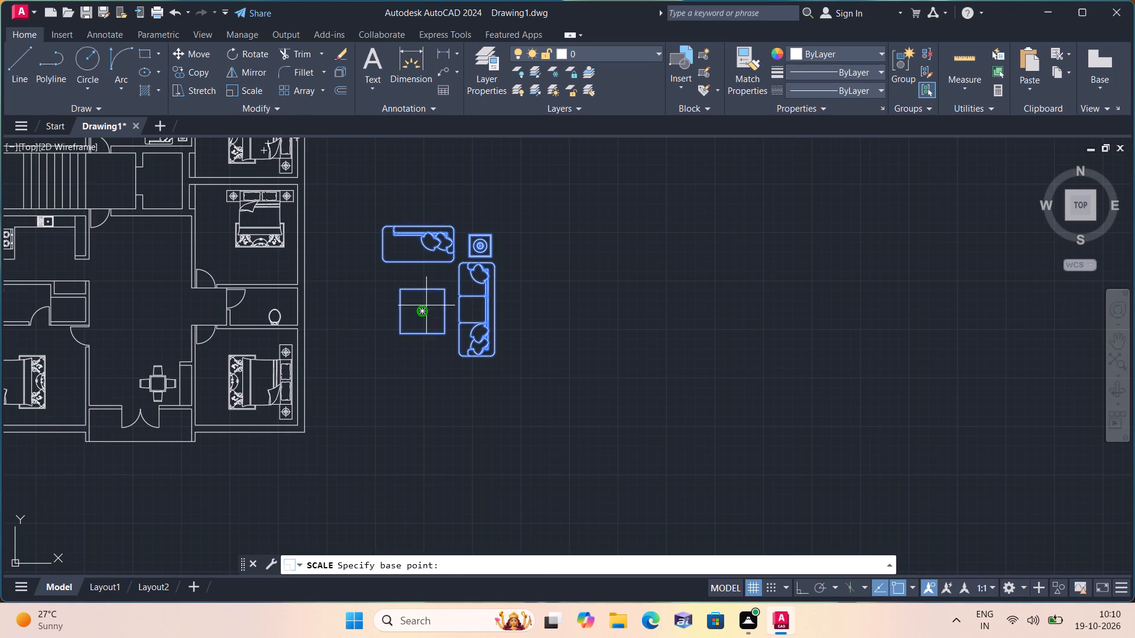
pyautogui.click(426, 305)
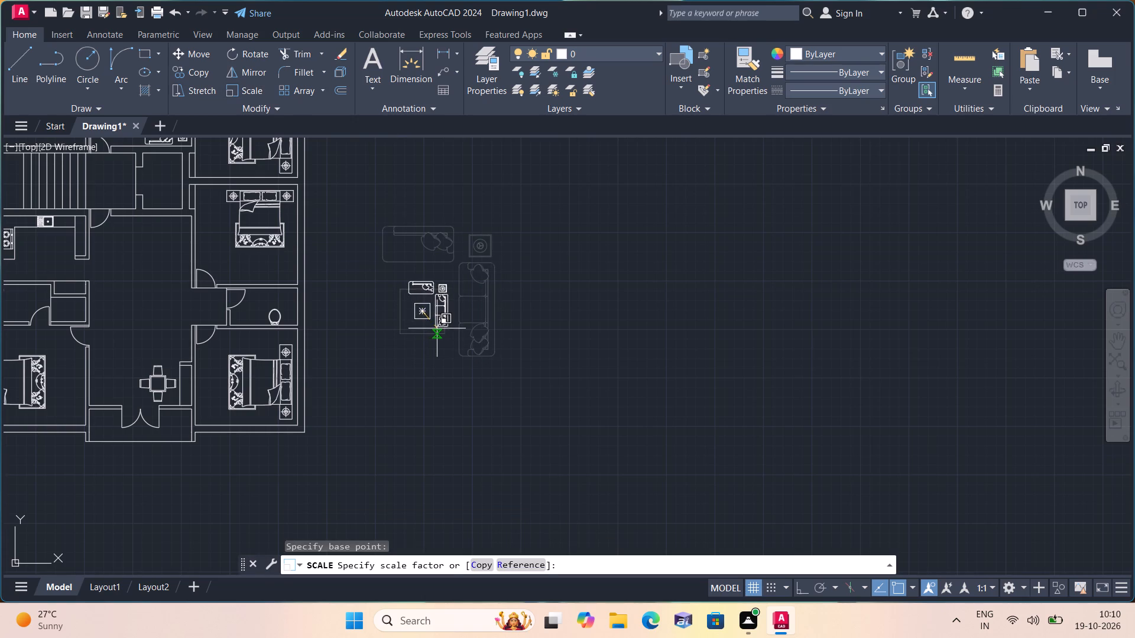
pyautogui.click(437, 328)
# Move the small sofa set into the lower unit's living room, in the upper right corner beside the bedroom wall.
pyautogui.moveTo(515, 377); pyautogui.dragTo(504, 362)
pyautogui.moveTo(385, 237); pyautogui.dragTo(387, 248)
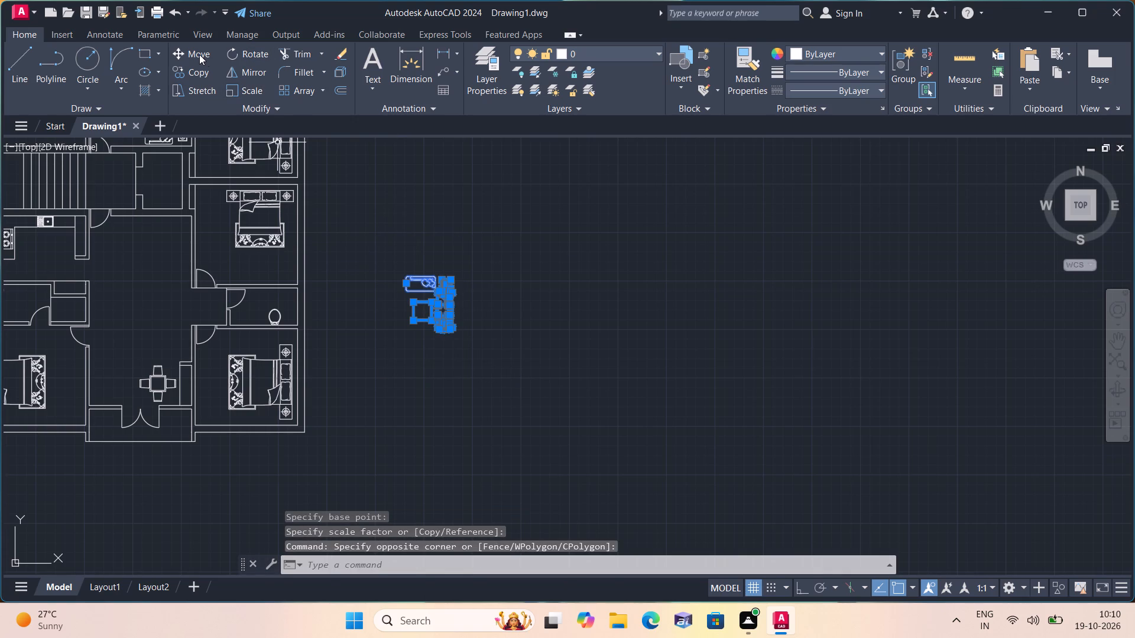
pyautogui.click(199, 54)
pyautogui.click(423, 308)
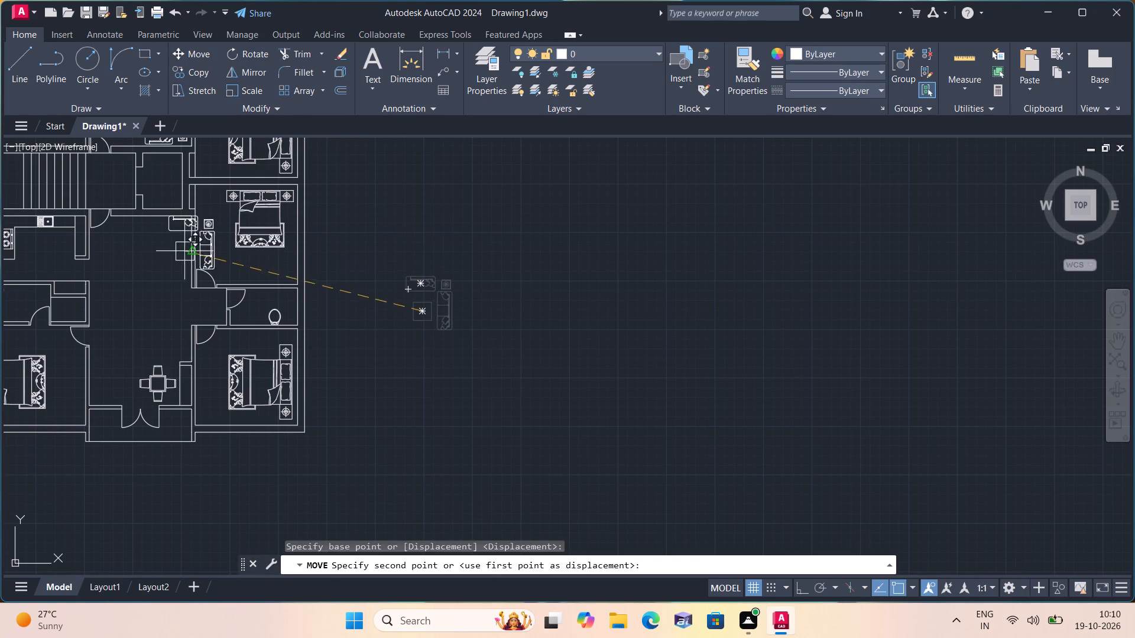
pyautogui.scroll(2, 151, 253)
pyautogui.click(164, 249)
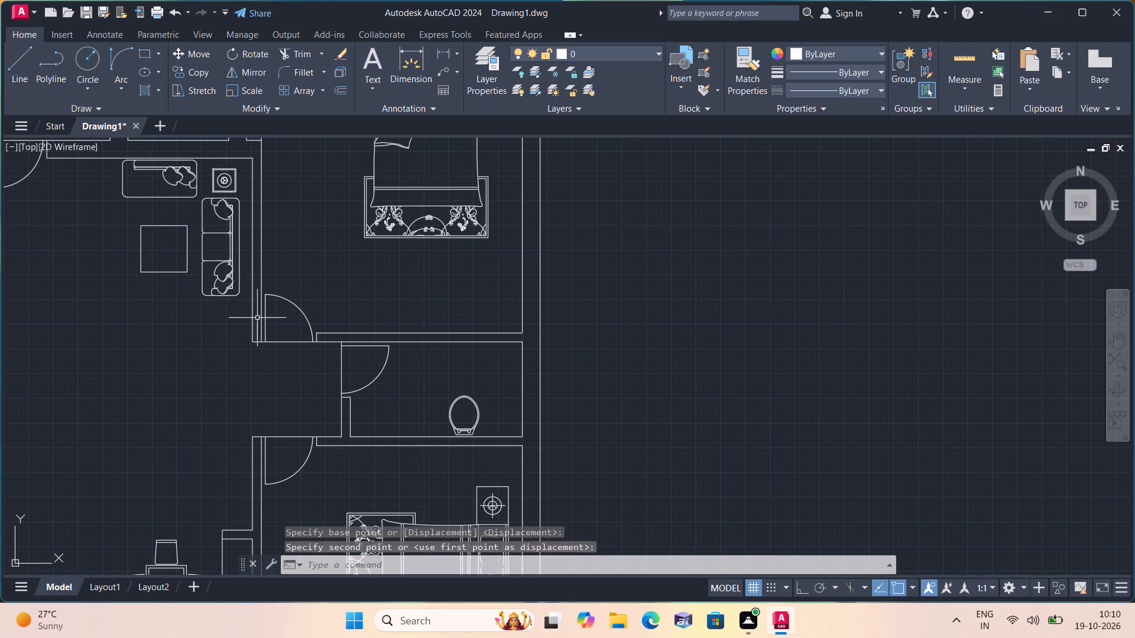
# Review the furniture layout across both units of the floor plan, with a closer look at the upper unit's rooms.
pyautogui.scroll(-4, 273, 320)
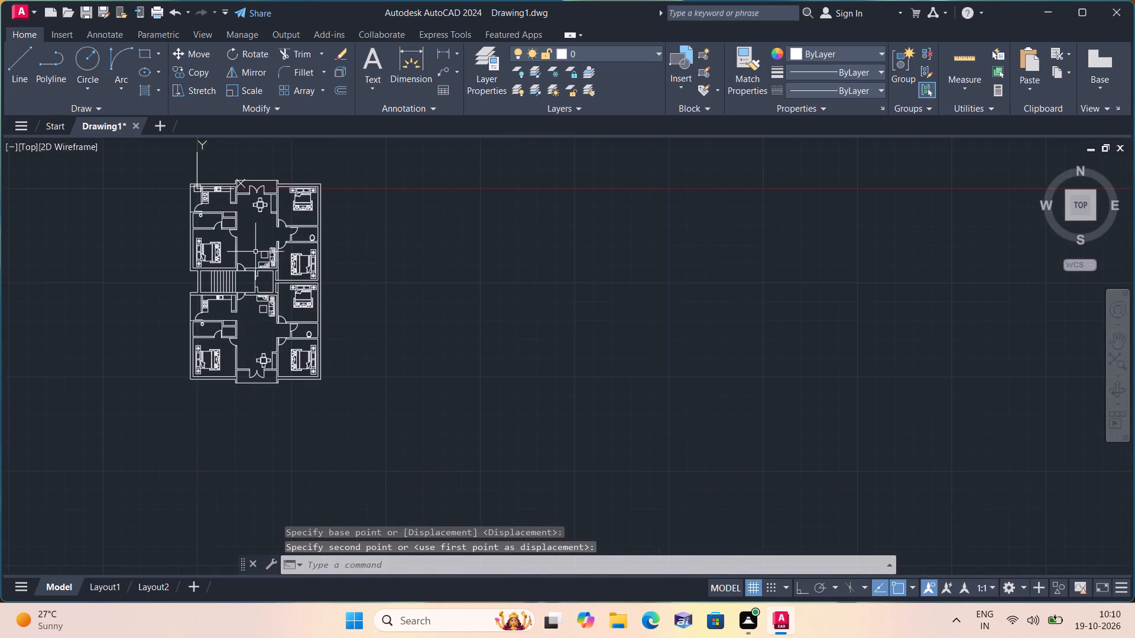
pyautogui.scroll(1, 225, 211)
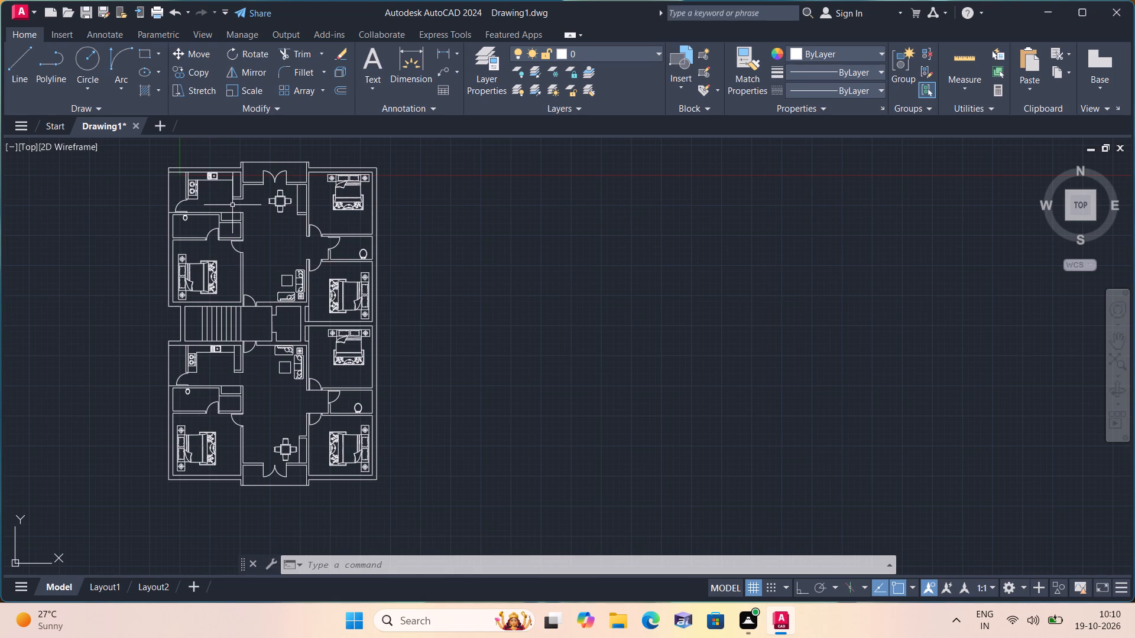
pyautogui.scroll(-2, 232, 205)
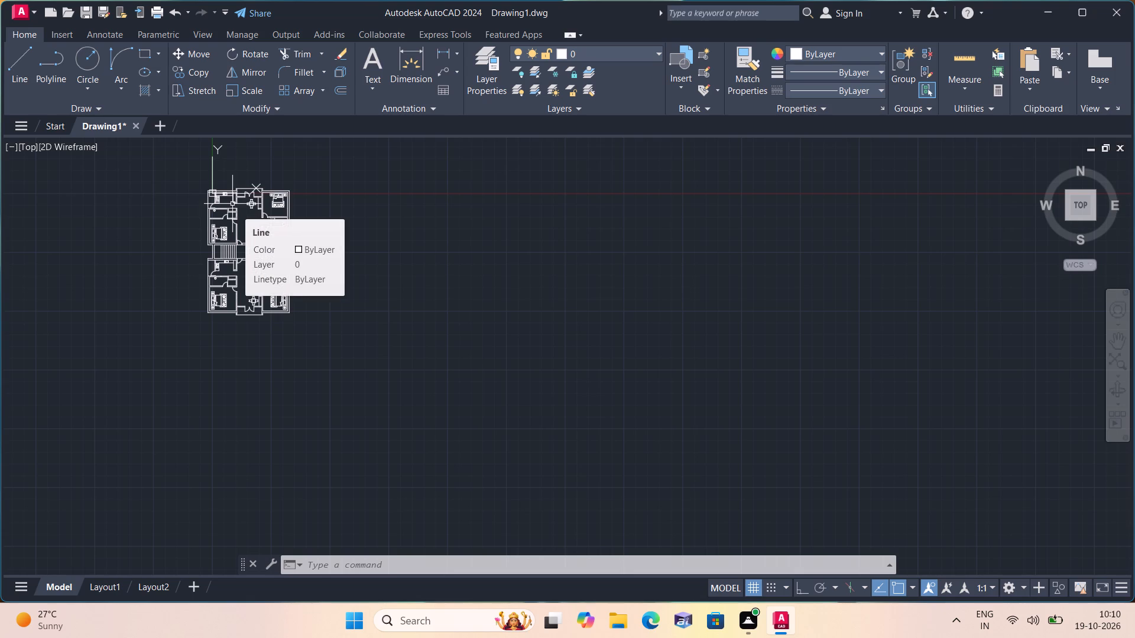
pyautogui.scroll(3, 232, 204)
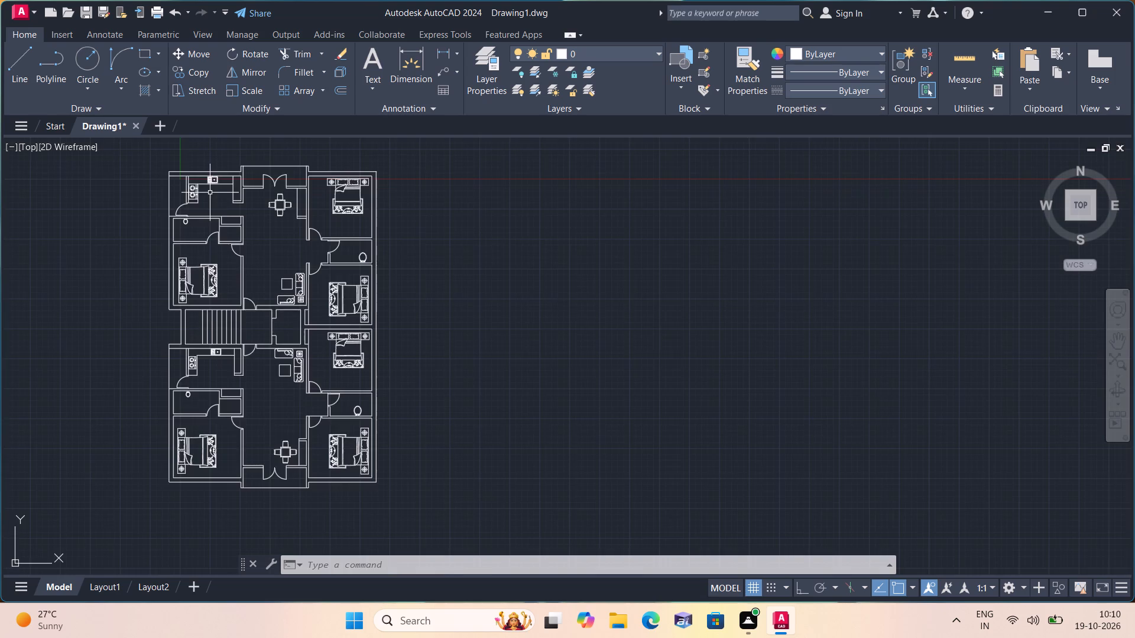
pyautogui.scroll(1, 210, 193)
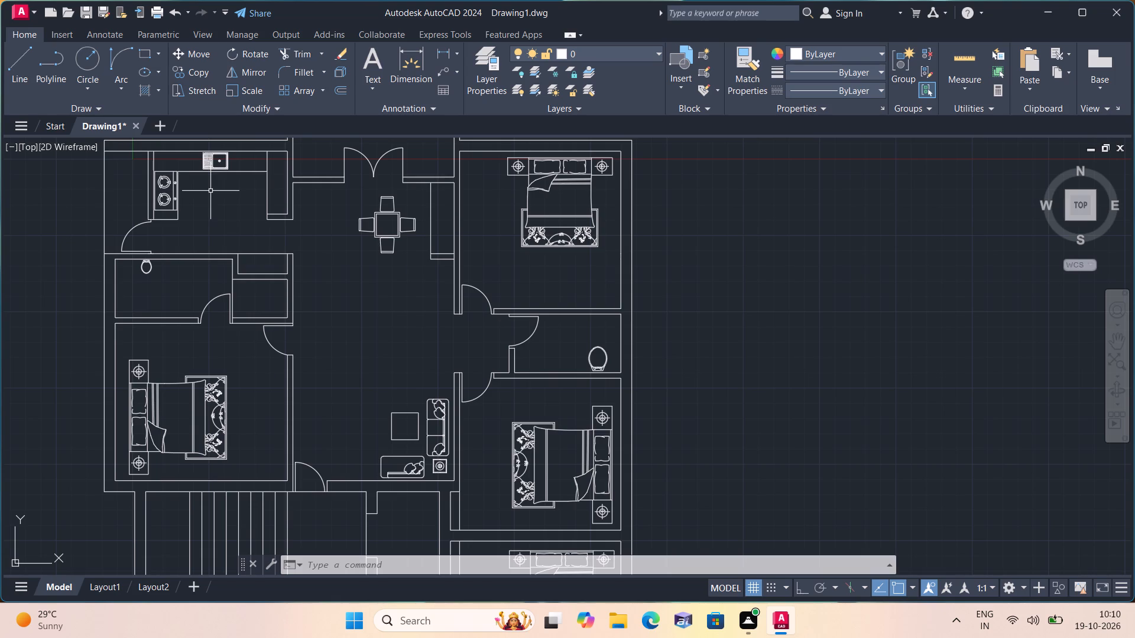
pyautogui.scroll(-1, 210, 191)
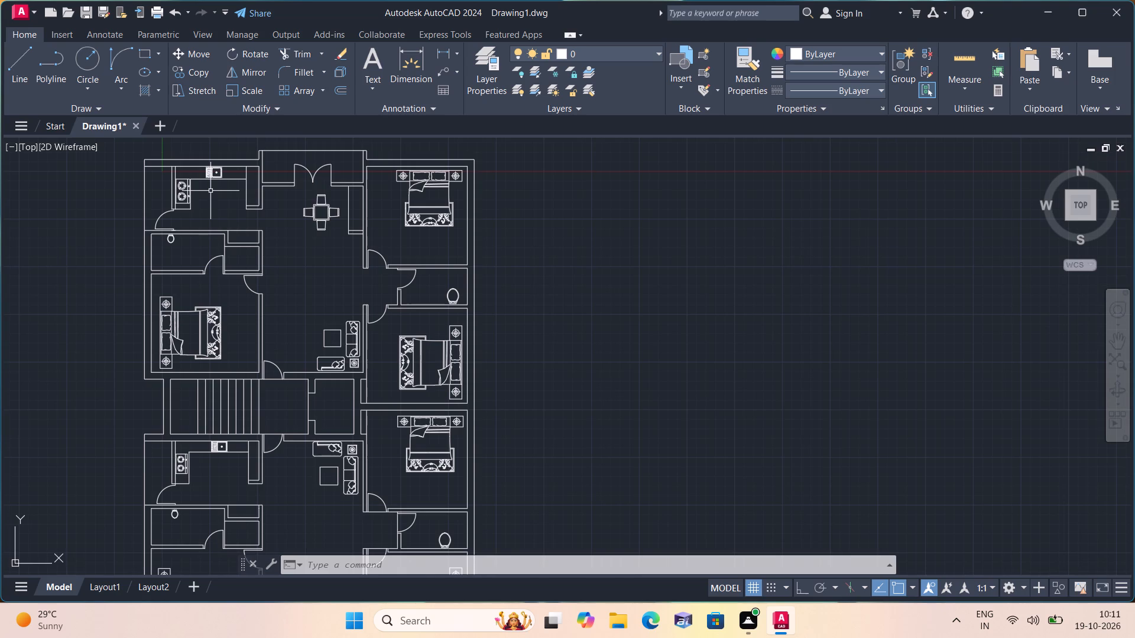
pyautogui.scroll(-1, 210, 191)
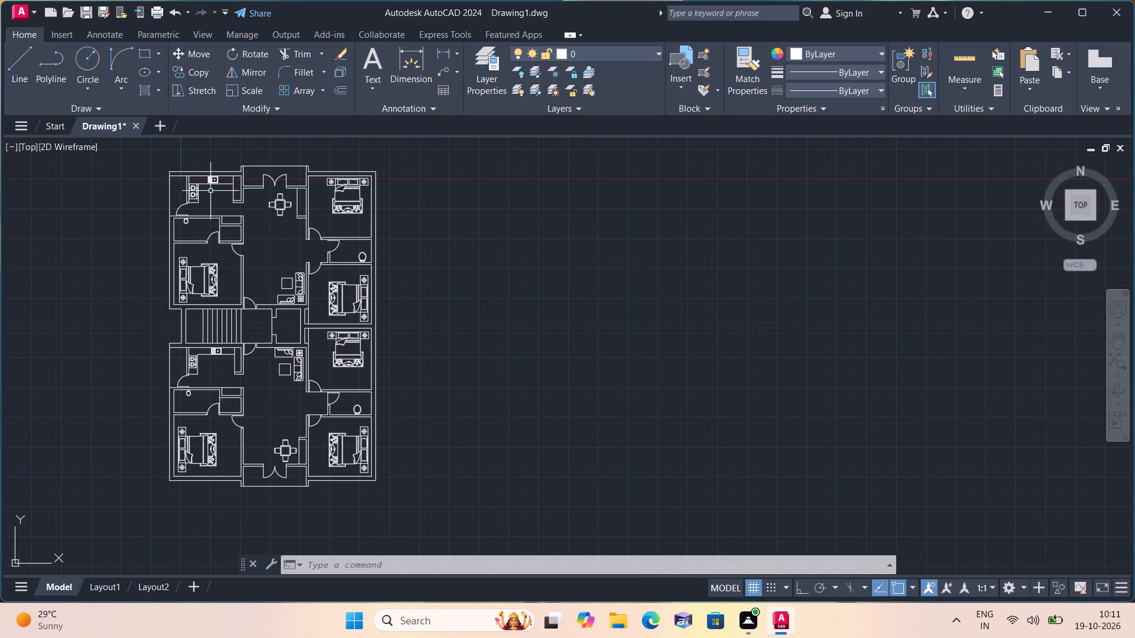
pyautogui.scroll(1, 210, 191)
pyautogui.scroll(-1, 210, 191)
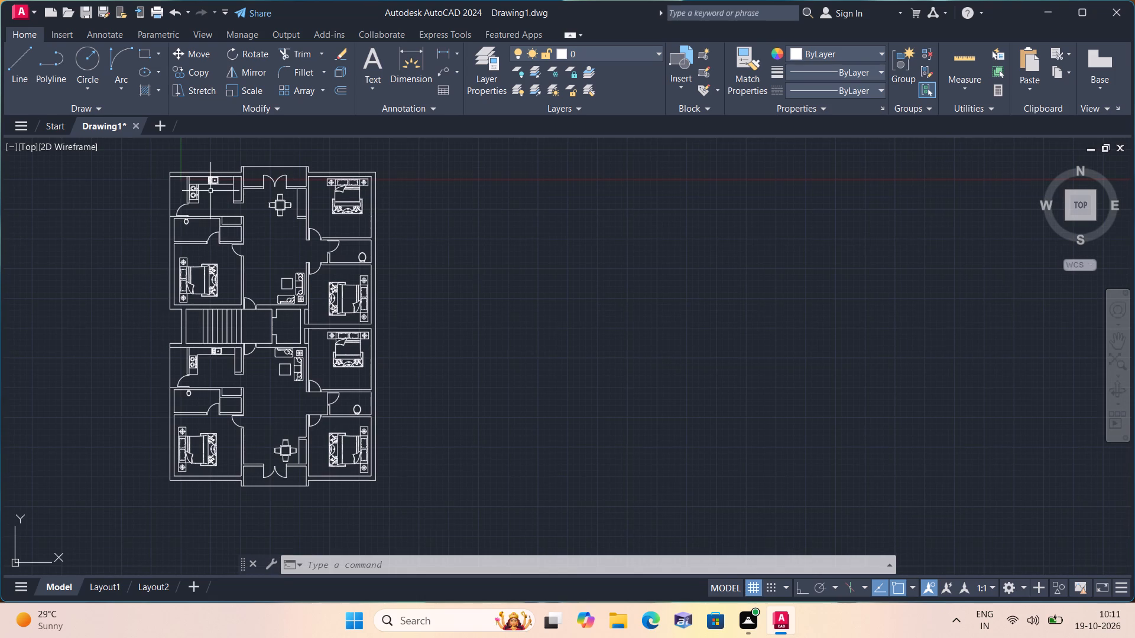
pyautogui.scroll(1, 210, 191)
# Inspect the furnished rooms of both units, from the upper unit past the staircase to the lower unit.
pyautogui.scroll(-1, 210, 191)
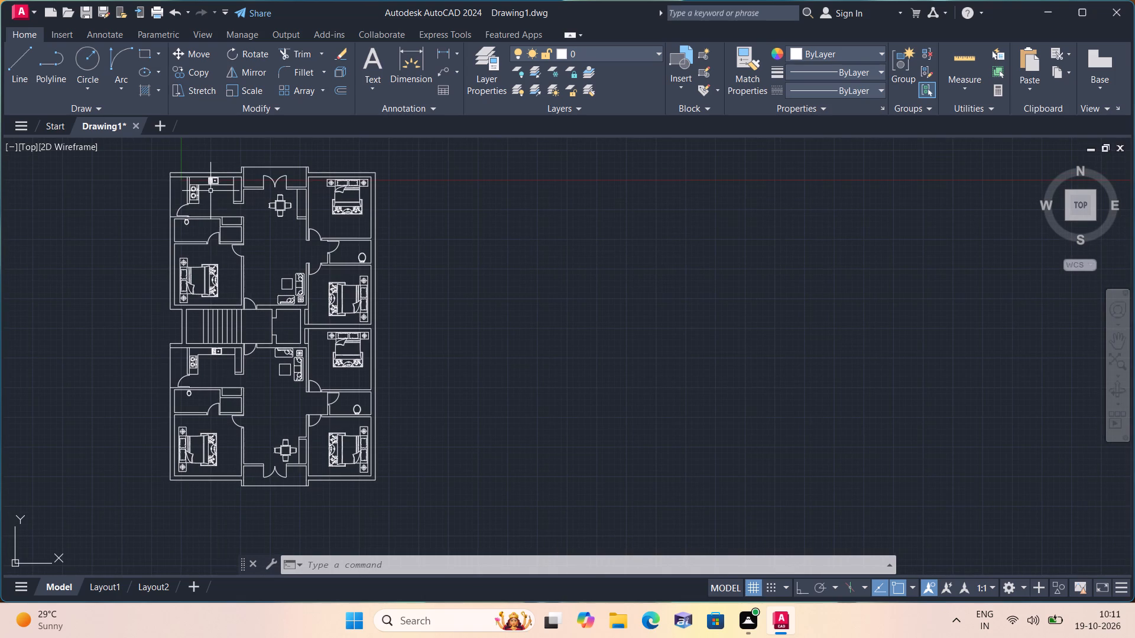
pyautogui.scroll(1, 210, 191)
pyautogui.scroll(-1, 210, 191)
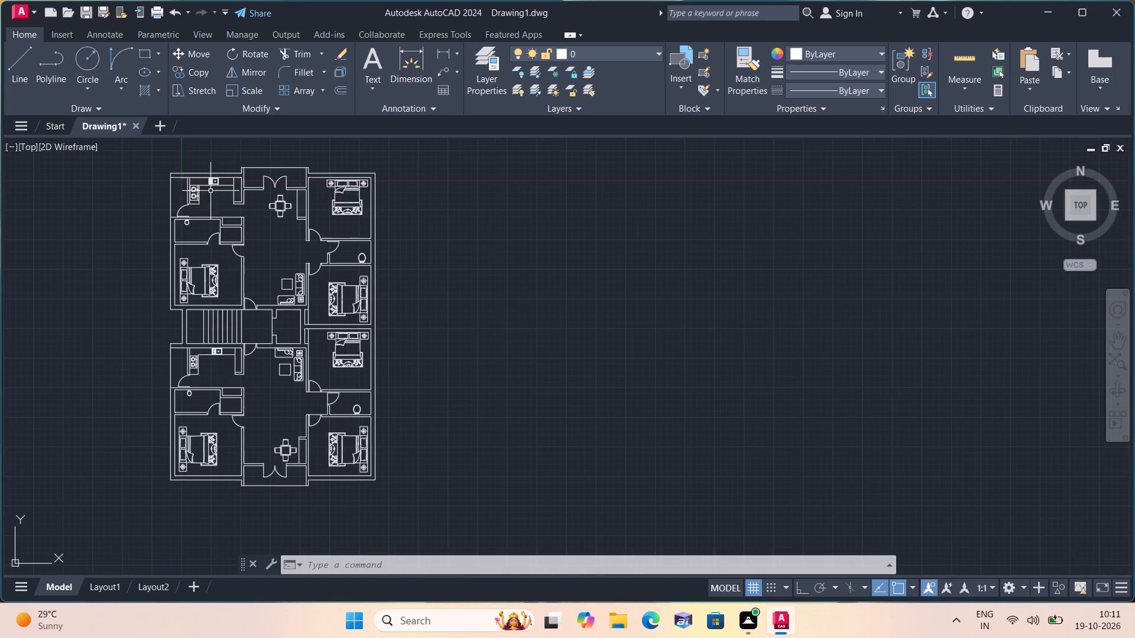
pyautogui.scroll(1, 223, 152)
pyautogui.scroll(2, 219, 215)
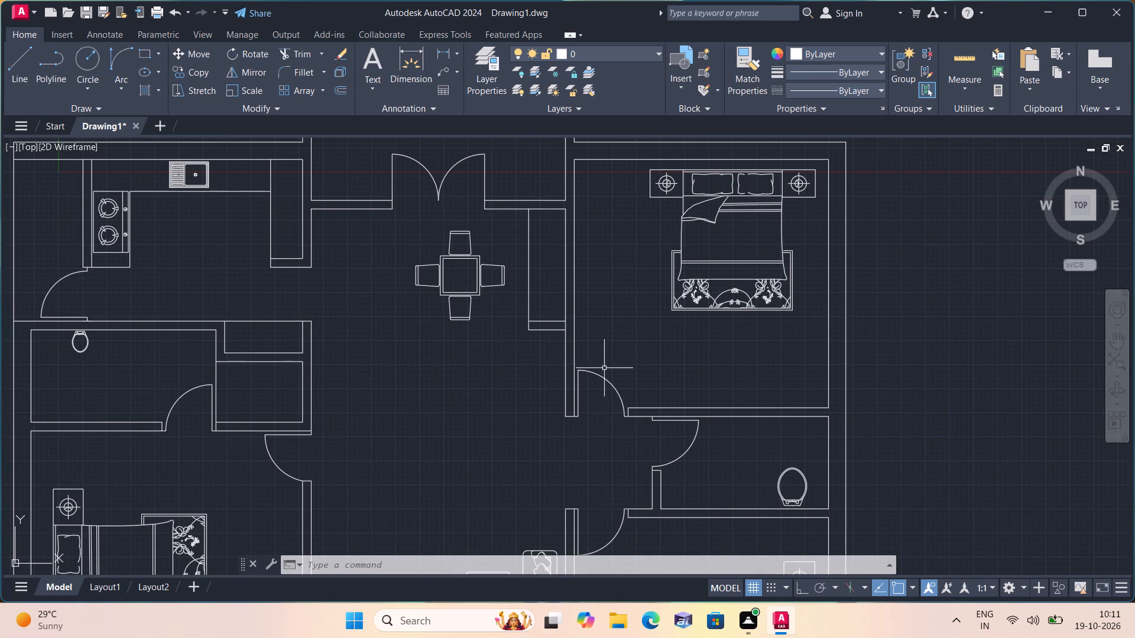
pyautogui.moveTo(629, 408); pyautogui.dragTo(523, 246, button='middle')
pyautogui.moveTo(122, 506); pyautogui.dragTo(264, 326, button='middle')
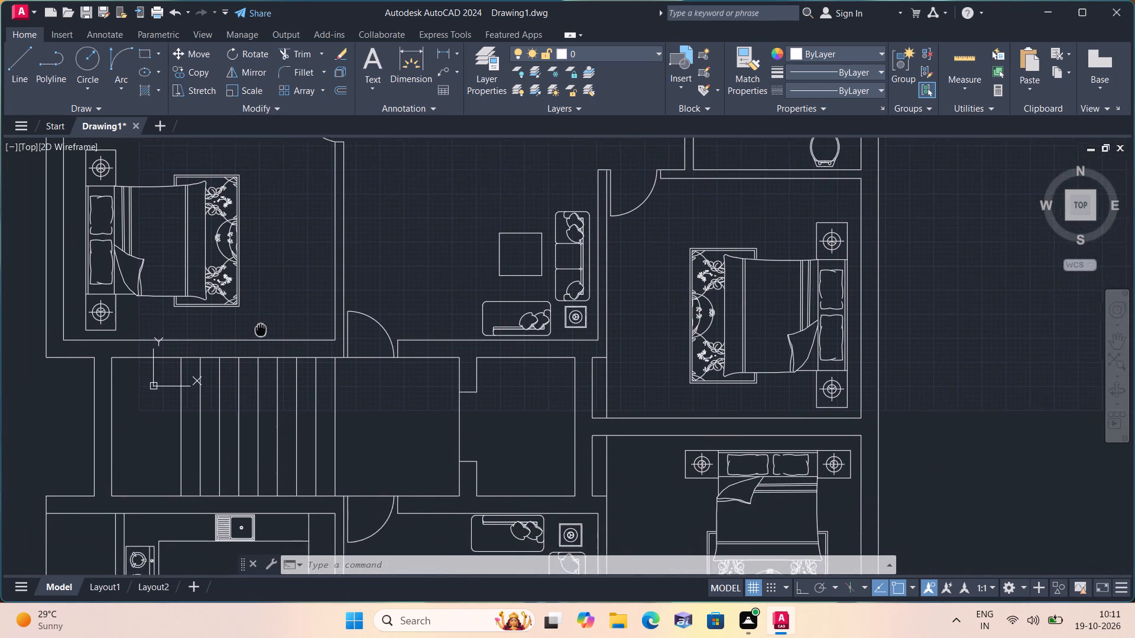
pyautogui.moveTo(264, 326); pyautogui.dragTo(291, 301, button='middle')
pyautogui.moveTo(318, 271); pyautogui.dragTo(325, 262, button='middle')
pyautogui.scroll(-1, 323, 265)
pyautogui.moveTo(411, 441); pyautogui.dragTo(353, 356, button='middle')
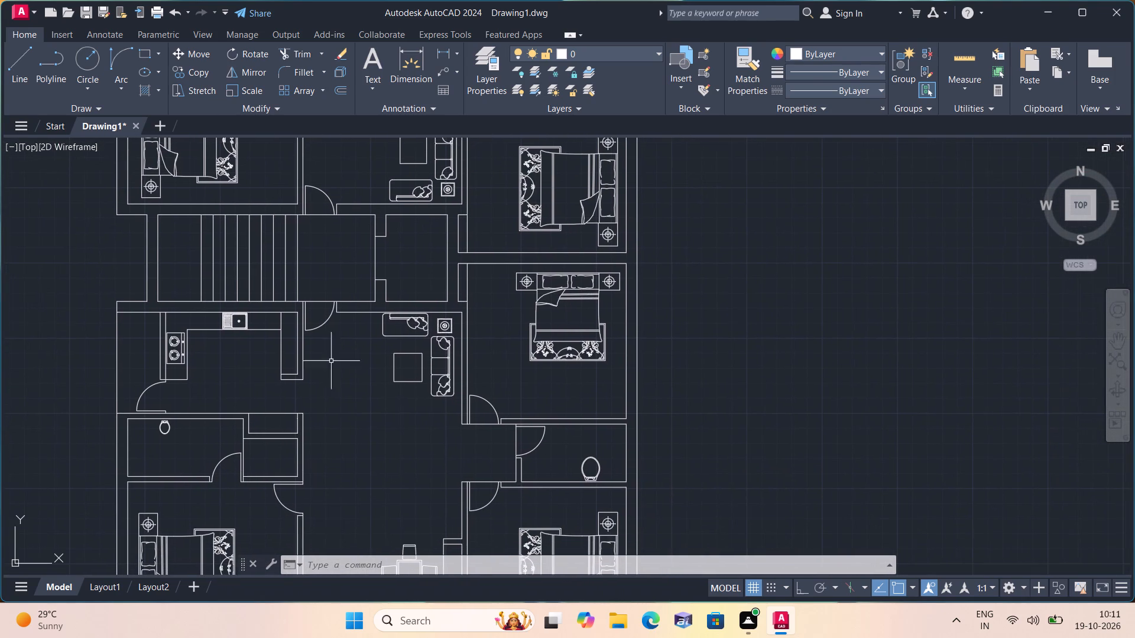
pyautogui.scroll(-1, 363, 444)
pyautogui.moveTo(372, 444); pyautogui.dragTo(363, 438, button='middle')
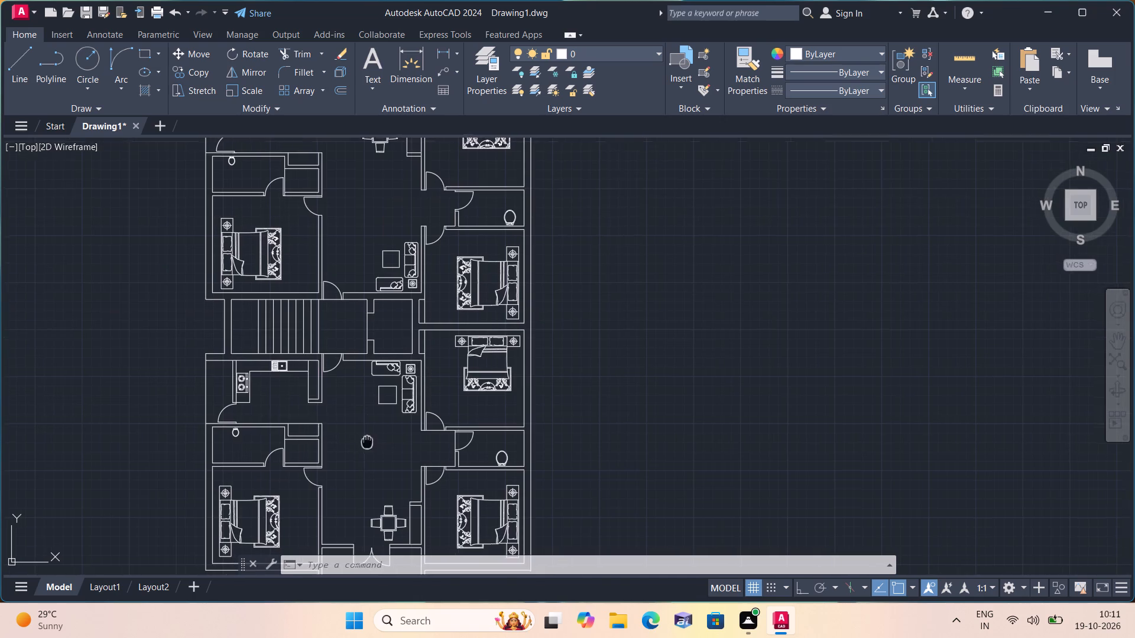
pyautogui.moveTo(363, 438); pyautogui.dragTo(309, 344, button='middle')
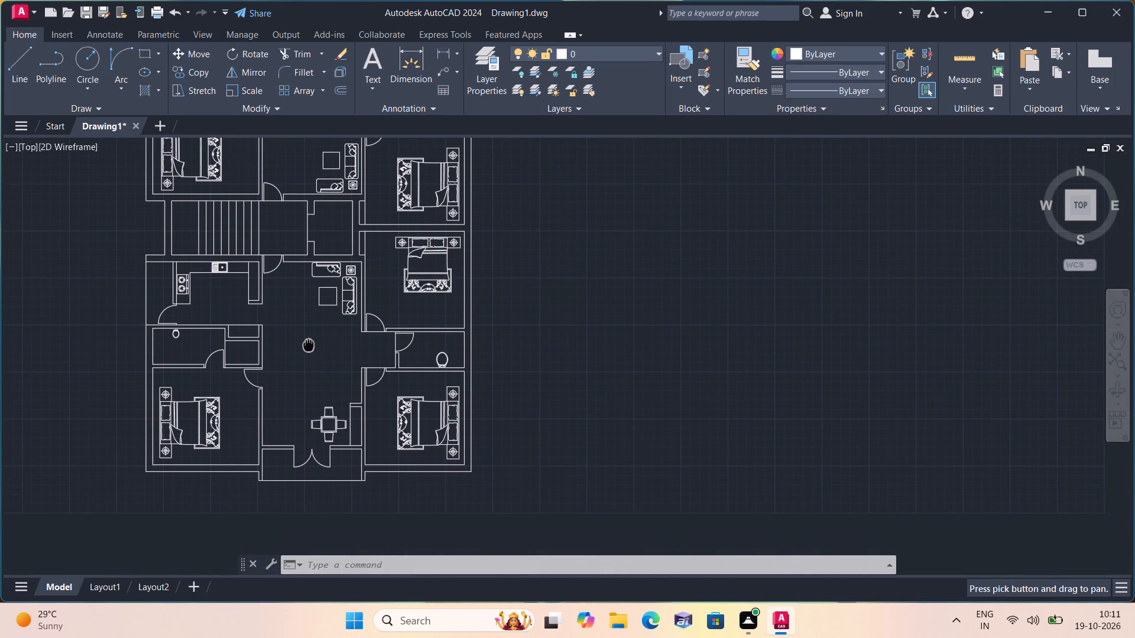
# Start a multiline text label reading KITCHEN in the upper unit's kitchen, east of the cooktop.
pyautogui.write('mt')
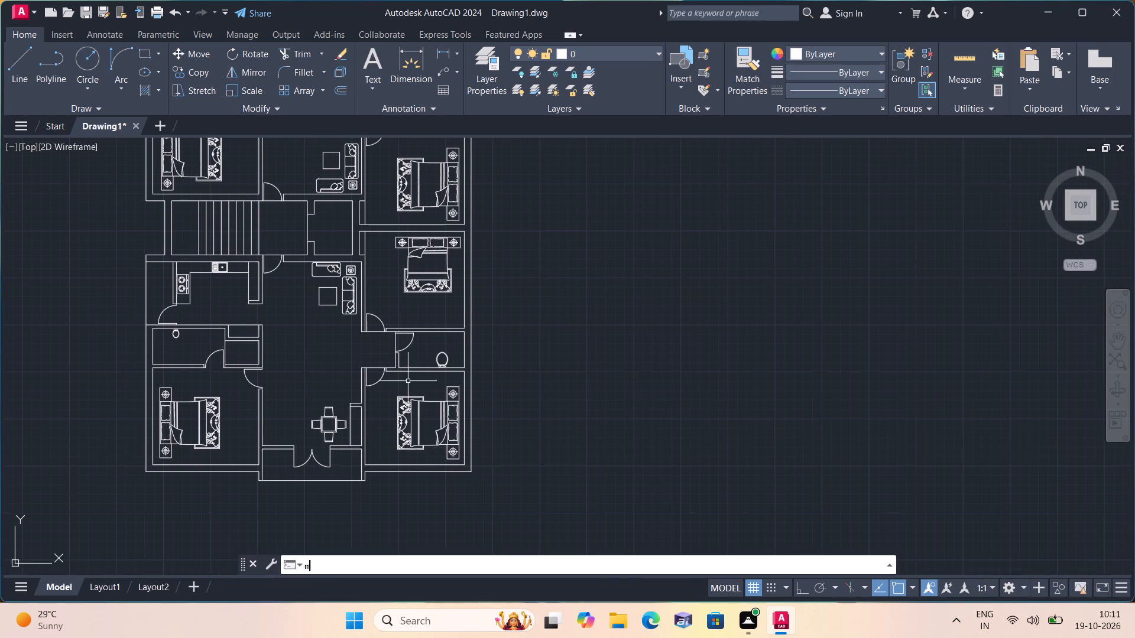
pyautogui.press('space')
pyautogui.scroll(1, 408, 381)
pyautogui.moveTo(240, 343); pyautogui.dragTo(239, 344, button='middle')
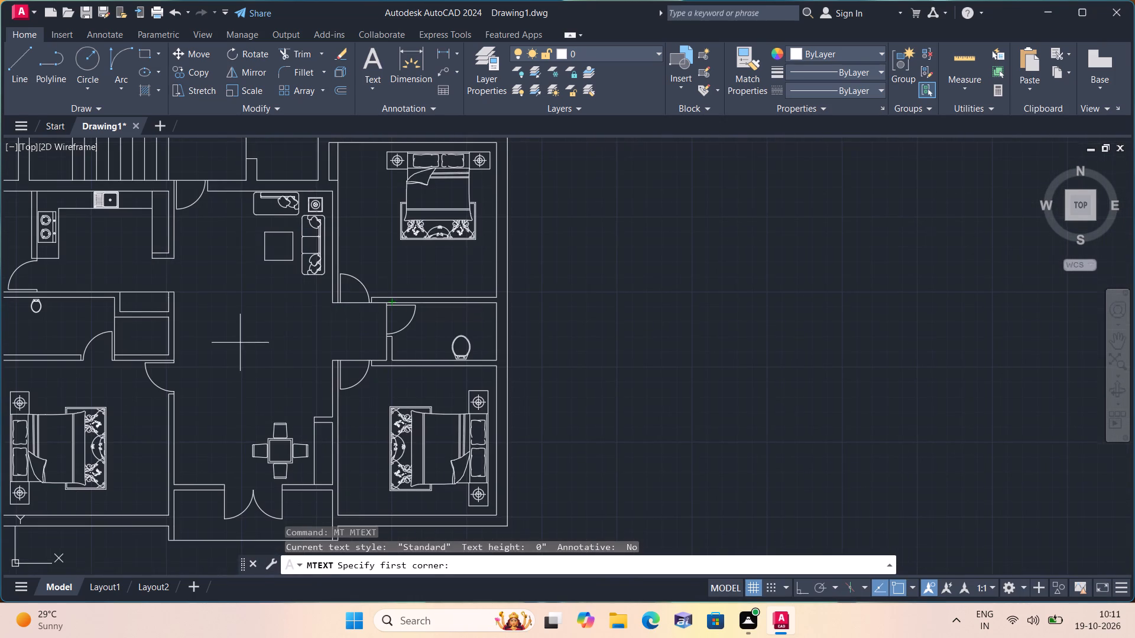
pyautogui.moveTo(239, 344); pyautogui.dragTo(381, 590, button='middle')
pyautogui.moveTo(218, 234); pyautogui.dragTo(244, 466, button='middle')
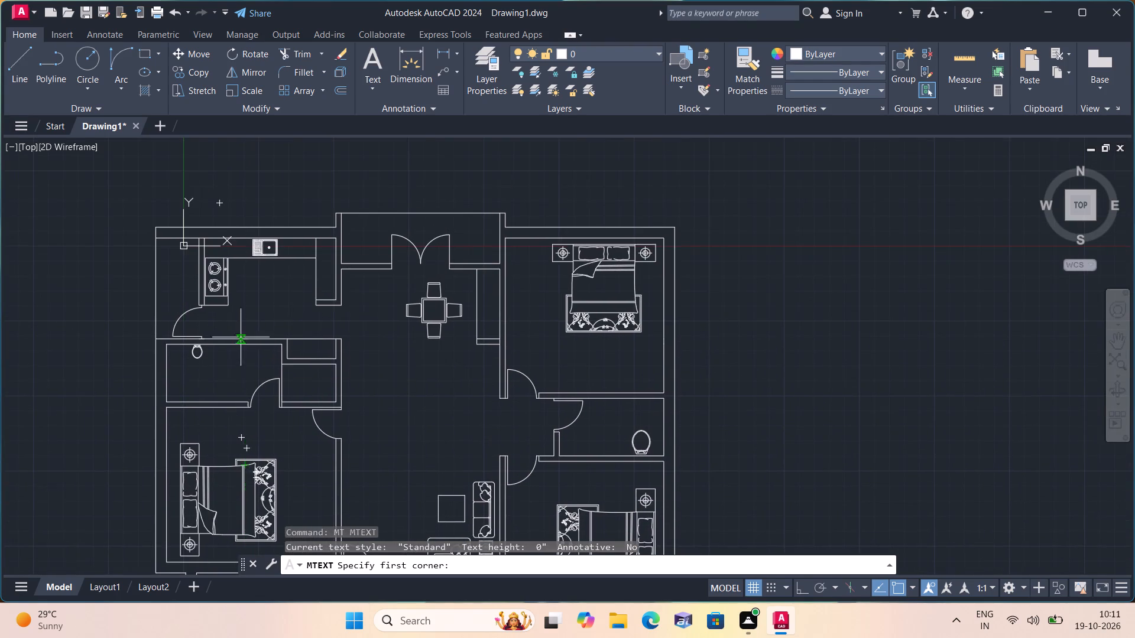
pyautogui.scroll(2, 245, 311)
pyautogui.tripleClick(272, 282)
pyautogui.click(272, 282)
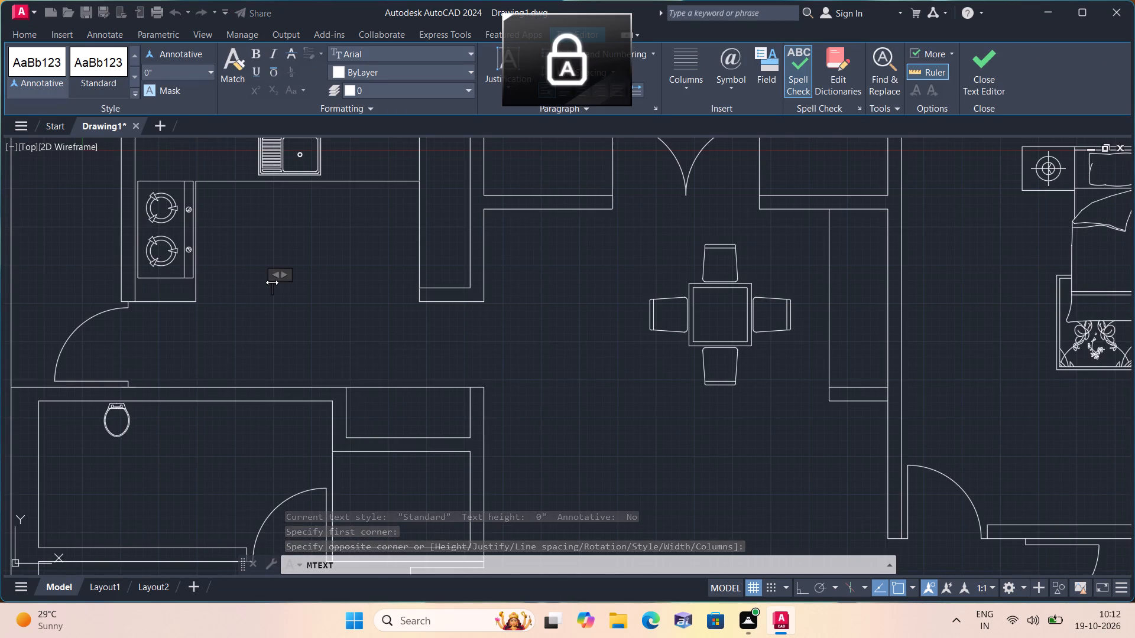
pyautogui.write('KITCH')
pyautogui.press('e')
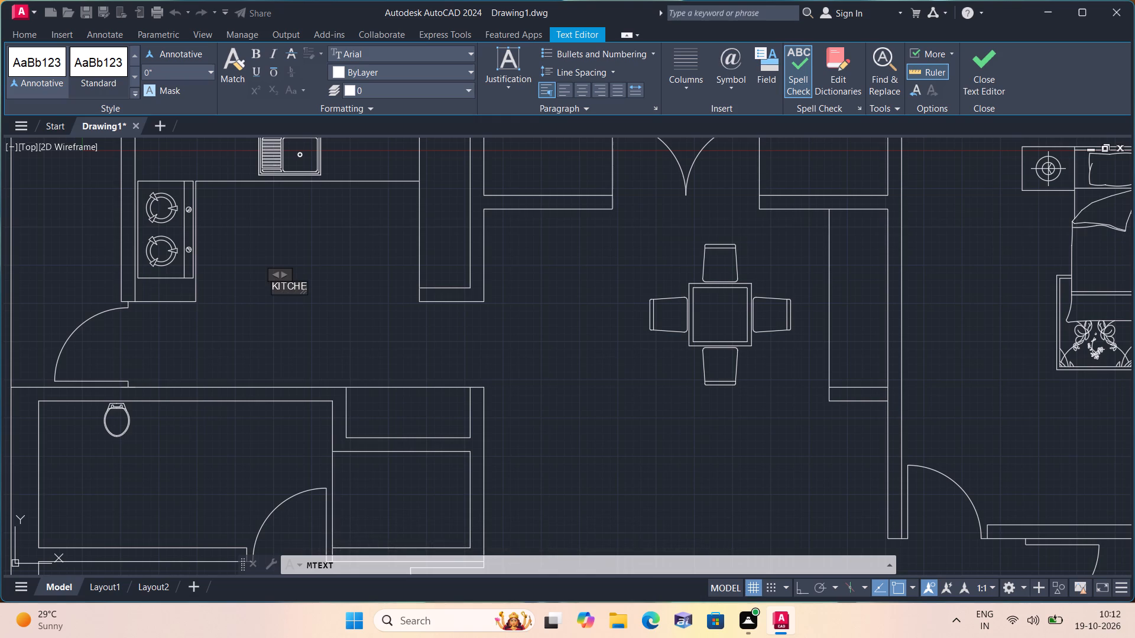
pyautogui.press('n')
# Add the room size 9'-1.5"X7'-0" on a second line under KITCHEN and finish the label.
pyautogui.press('Return')
pyautogui.scroll(1, 272, 282)
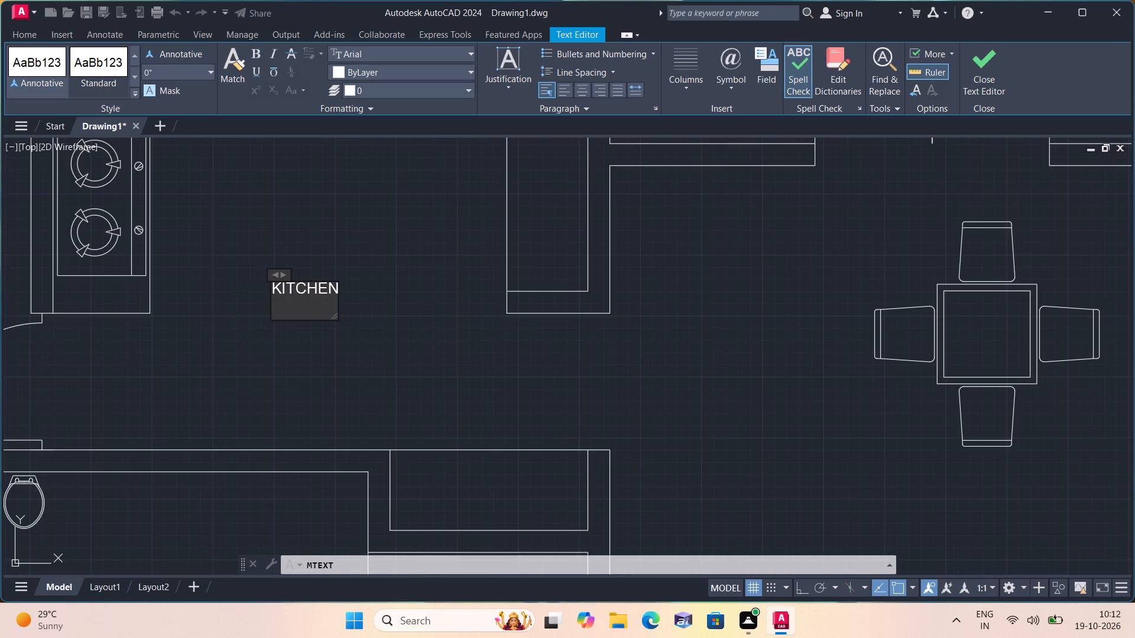
pyautogui.scroll(1, 272, 282)
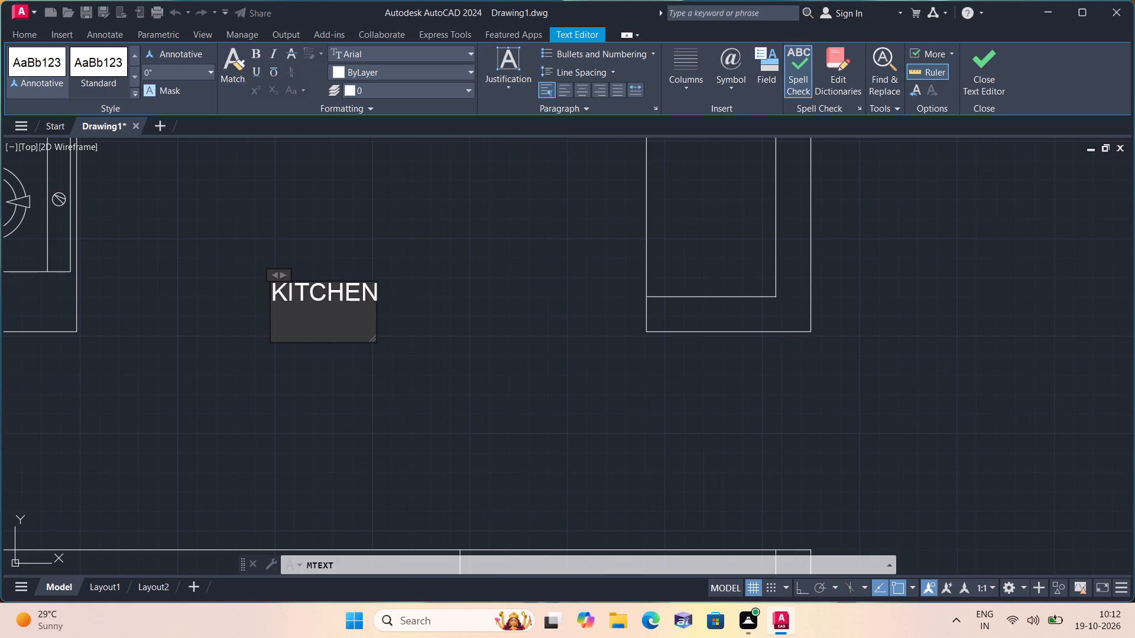
pyautogui.scroll(-1, 272, 282)
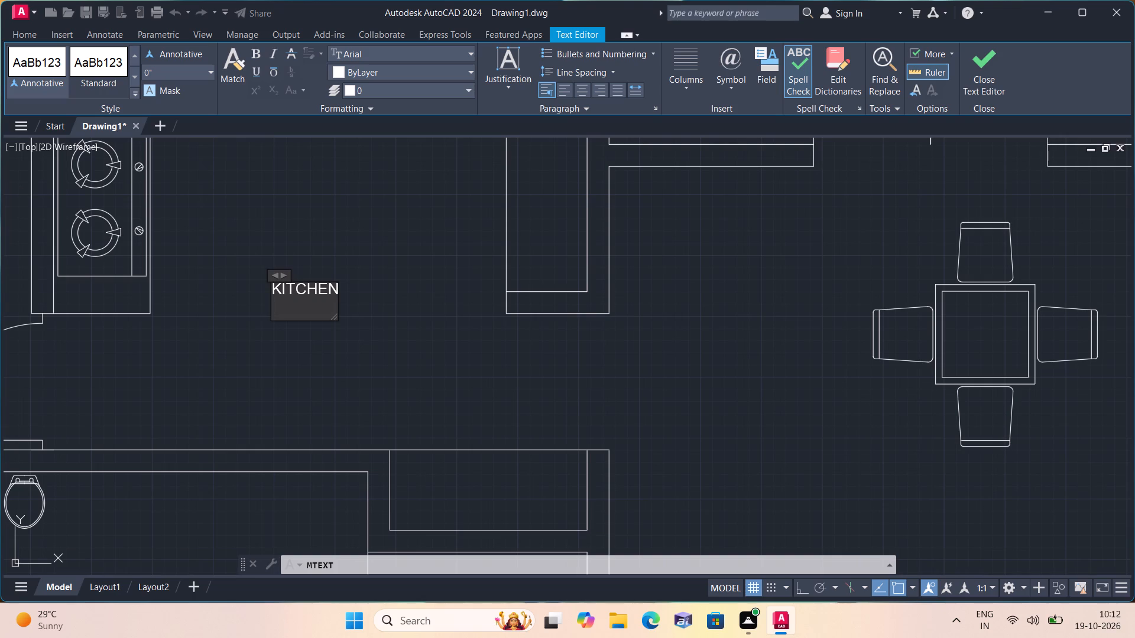
pyautogui.press('9')
pyautogui.press("'")
pyautogui.write('-1.5"')
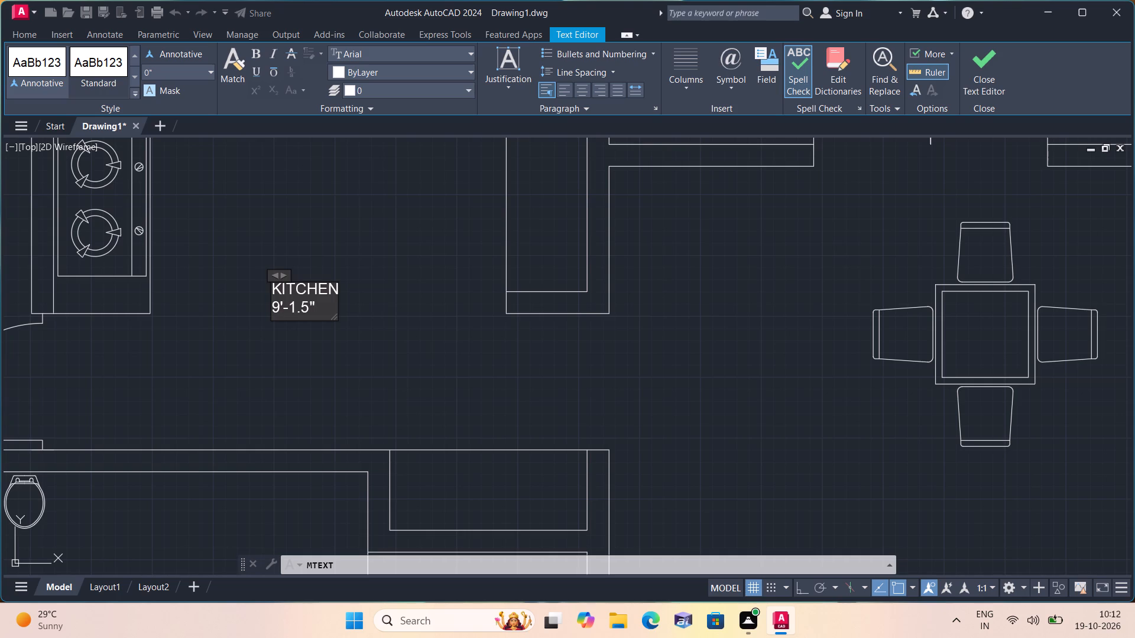
pyautogui.press('x')
pyautogui.write("7'+")
pyautogui.press('BackSpace')
pyautogui.write('-0"')
pyautogui.click(265, 289)
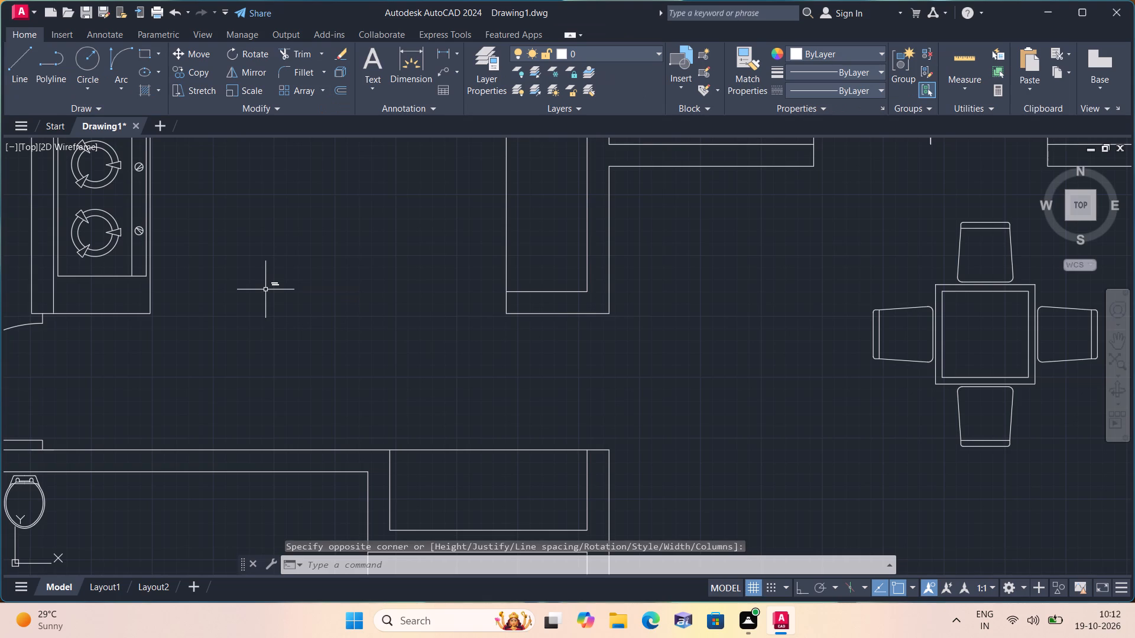
# Label the narrow space west of the upper unit's cooktop with multiline text: SERVICE, and 7'-0"X3'-0" on the second line.
pyautogui.scroll(-1, 263, 291)
pyautogui.scroll(-1, 194, 294)
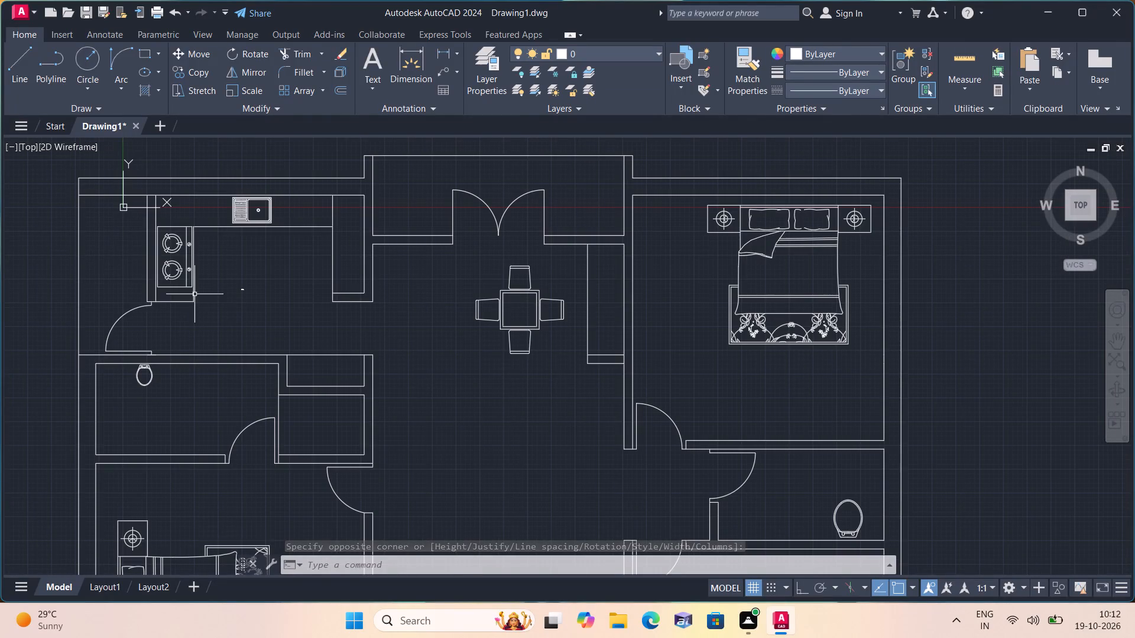
pyautogui.press('space')
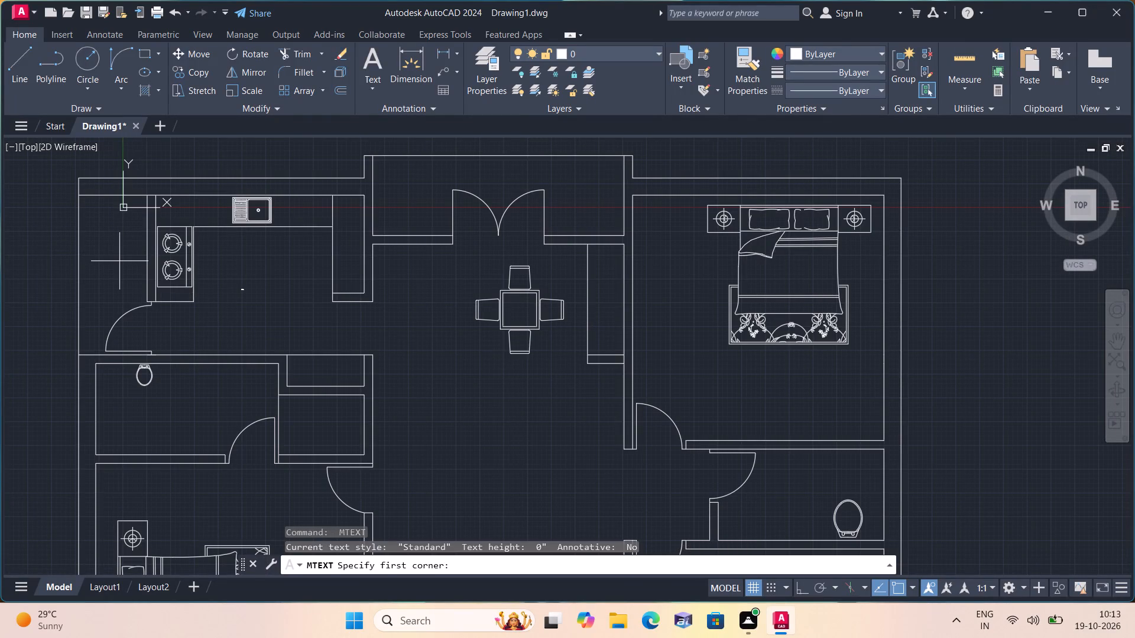
pyautogui.tripleClick(99, 258)
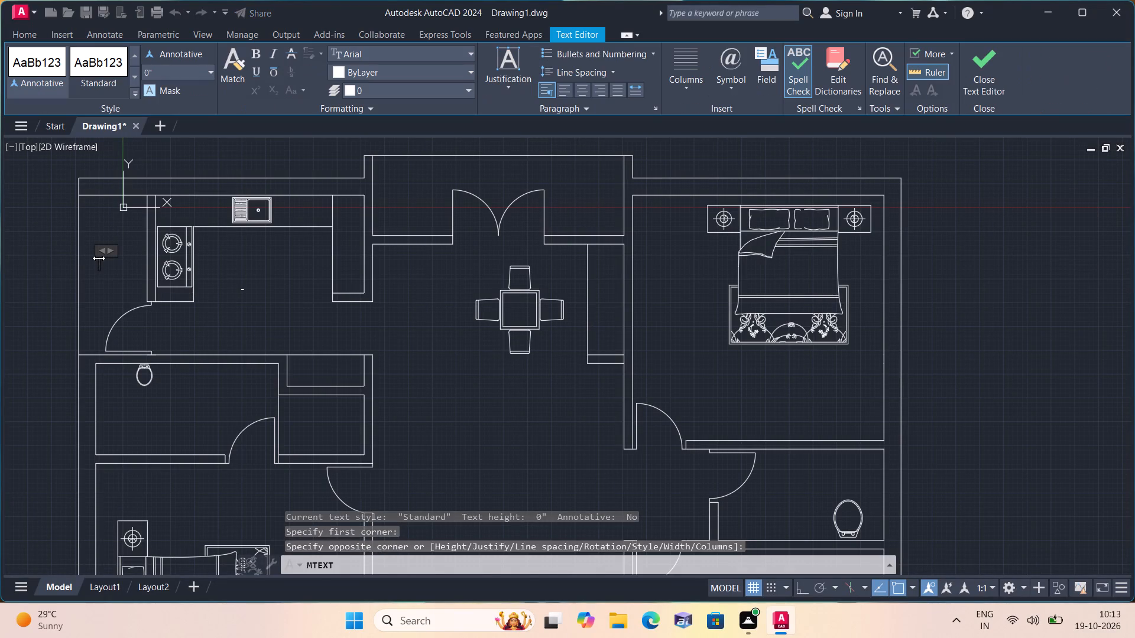
pyautogui.write('SERVICE')
pyautogui.press('Return')
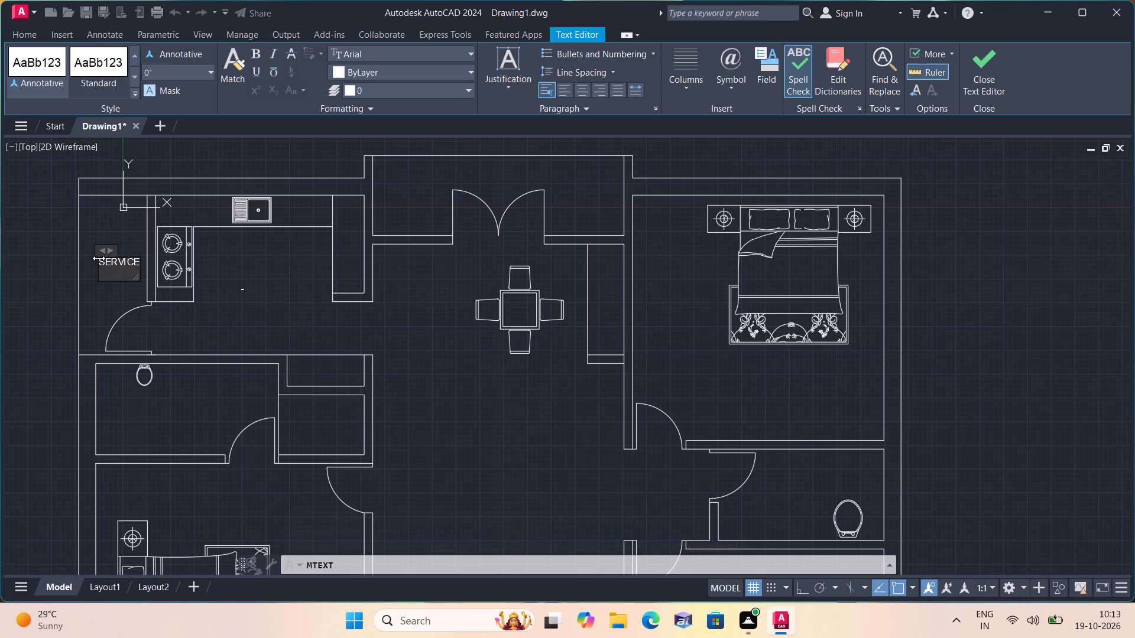
pyautogui.write('7\'-0"X')
pyautogui.write('3\'-0"')
pyautogui.click(254, 279)
# Label the upper unit's balcony outside the double door with multiline text: BALCONY, and 11'-0"X3'-6" on the second line.
pyautogui.scroll(-1, 254, 279)
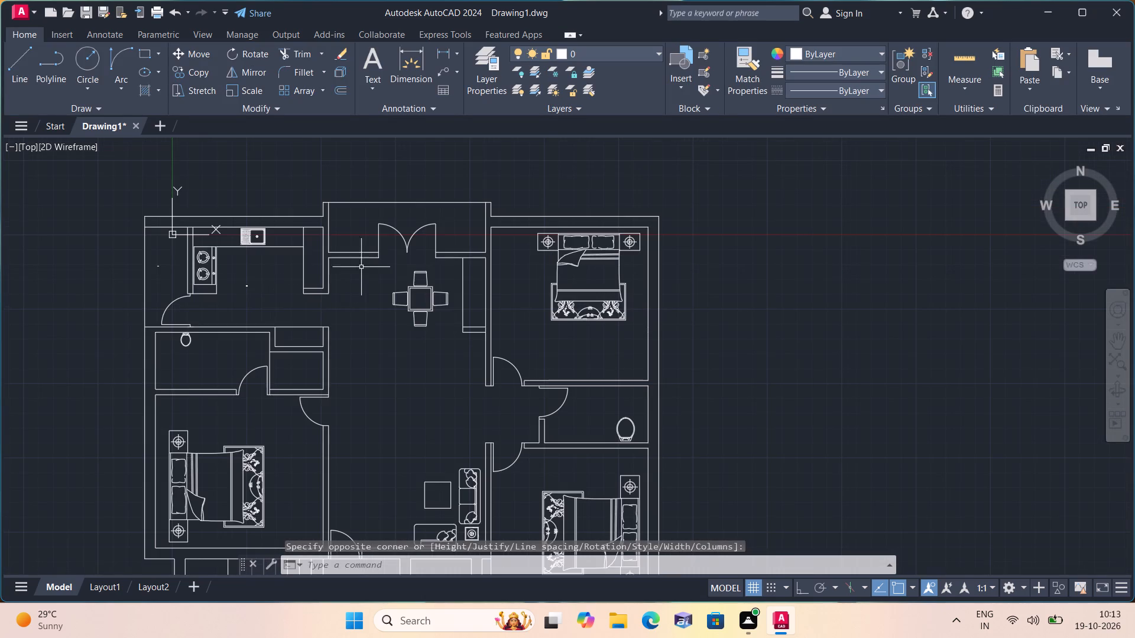
pyautogui.scroll(2, 391, 209)
pyautogui.press('space')
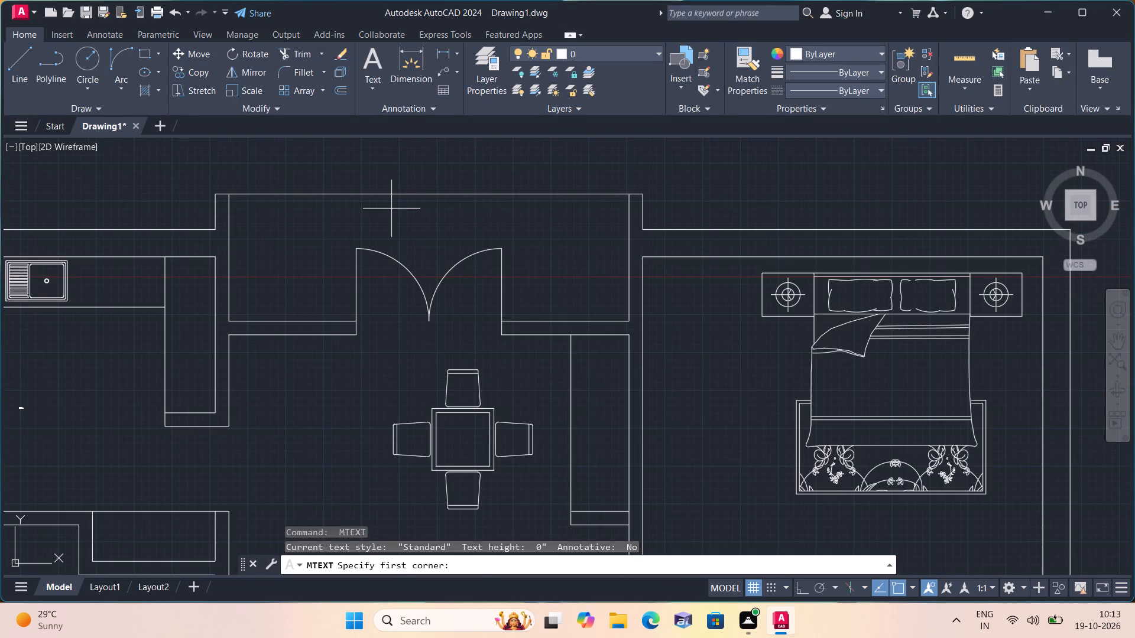
pyautogui.tripleClick(404, 226)
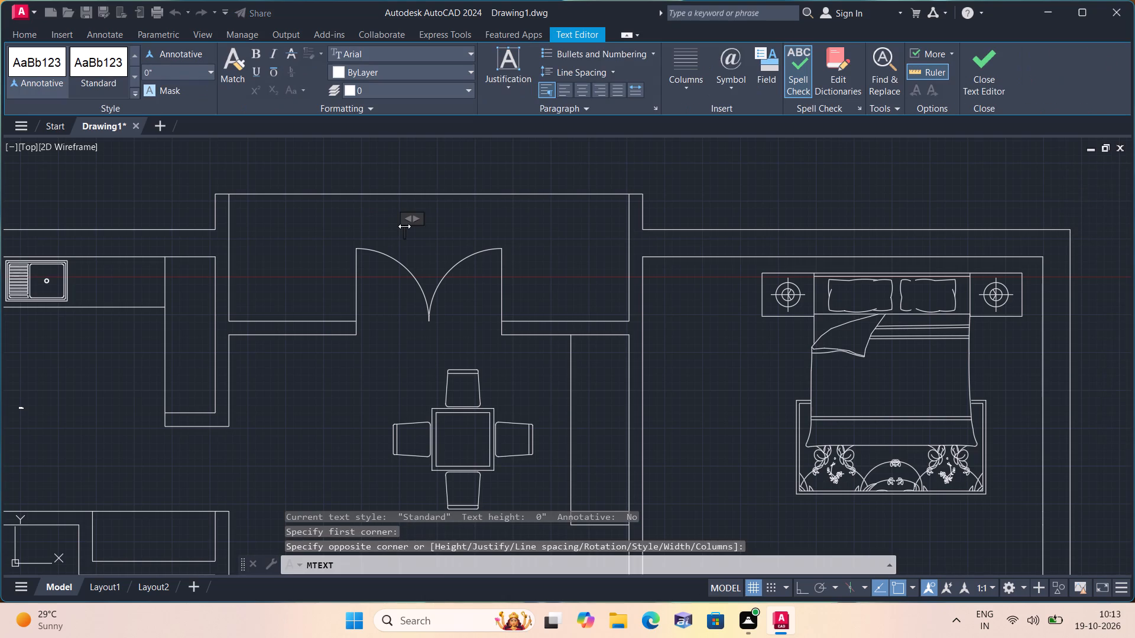
pyautogui.write('BA')
pyautogui.write('LCONY')
pyautogui.press('Return')
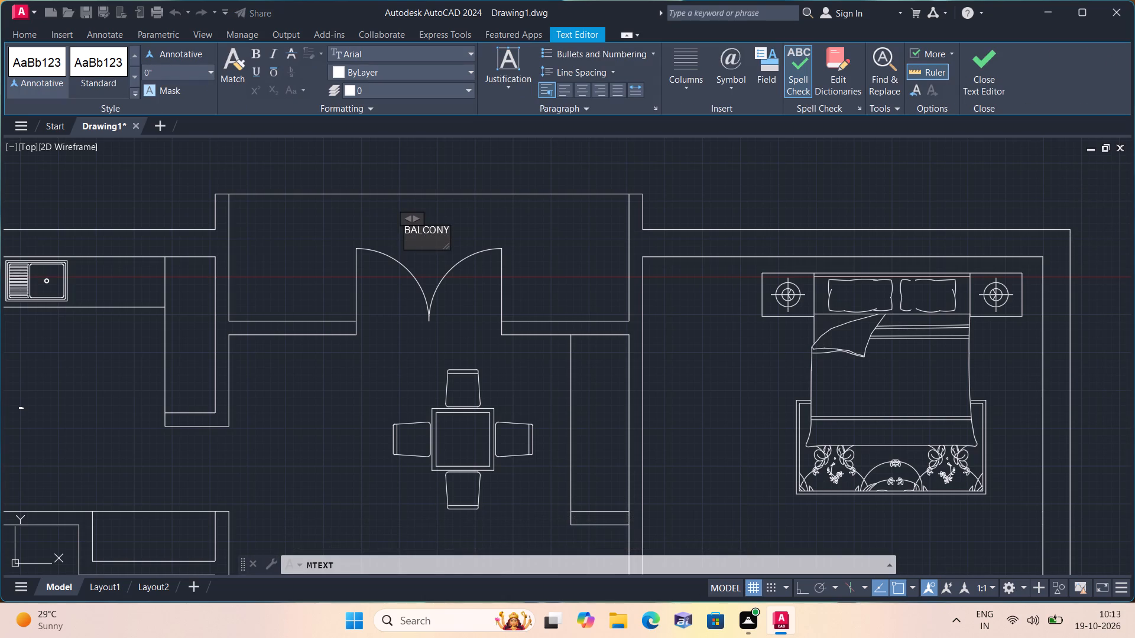
pyautogui.write('11')
pyautogui.write('\'-0"')
pyautogui.press('x')
pyautogui.write("3'+")
pyautogui.press('BackSpace')
pyautogui.write('-6"')
pyautogui.click(412, 333)
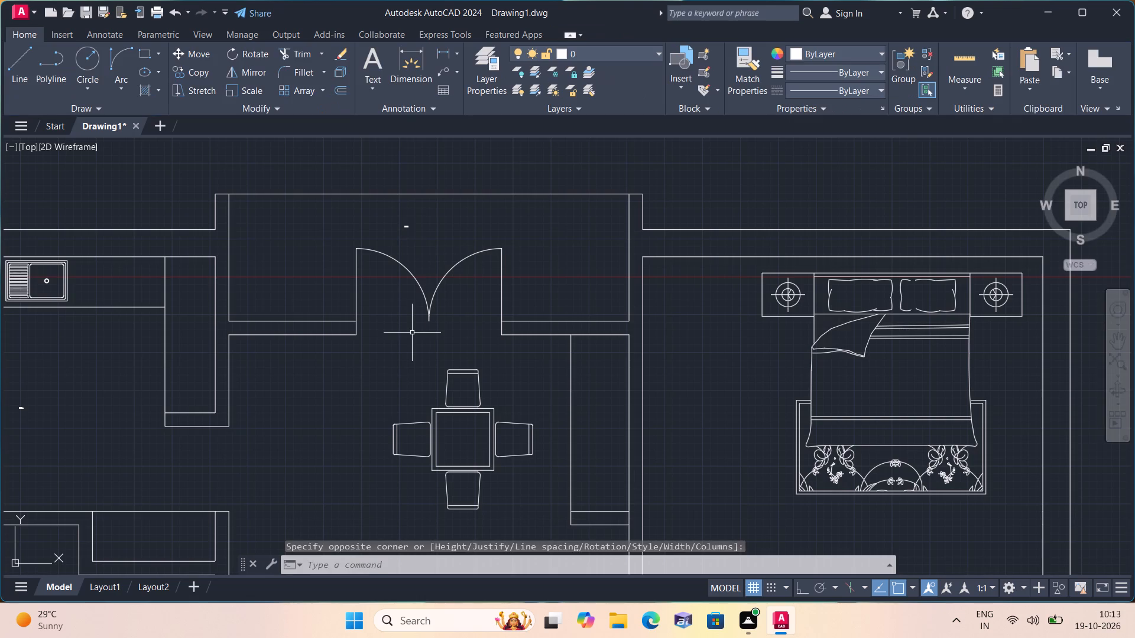
# Label the upper unit's northeast bedroom, below the bed's rug, with multiline text: BED, and 11'-0"X10'-9" on the second line.
pyautogui.moveTo(412, 333); pyautogui.dragTo(264, 207, button='middle')
pyautogui.scroll(-1, 293, 236)
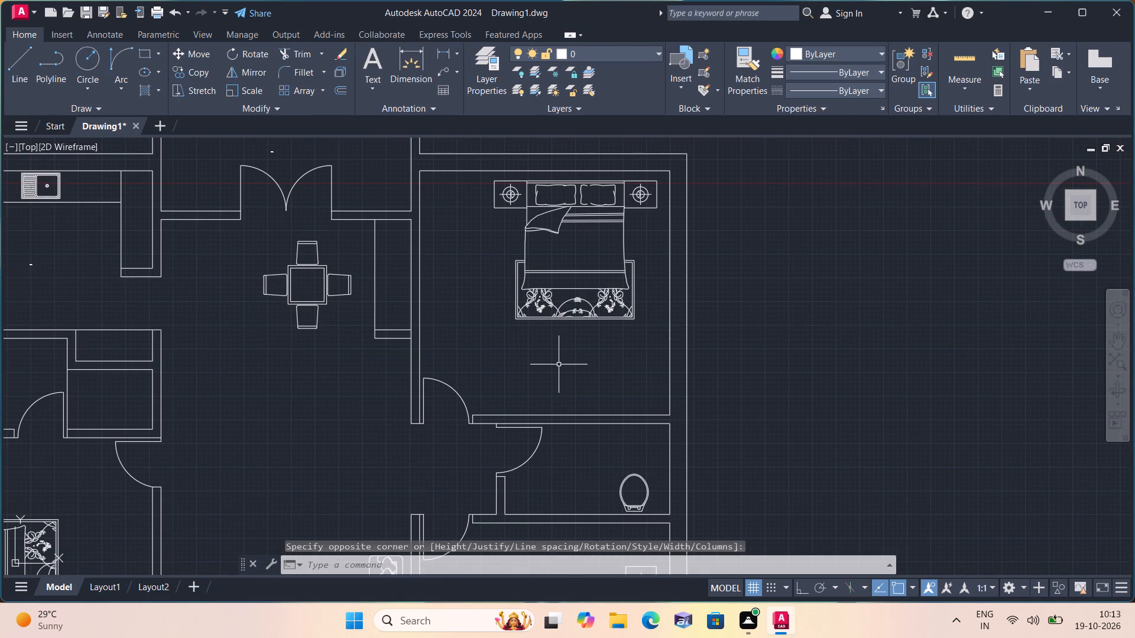
pyautogui.press('space')
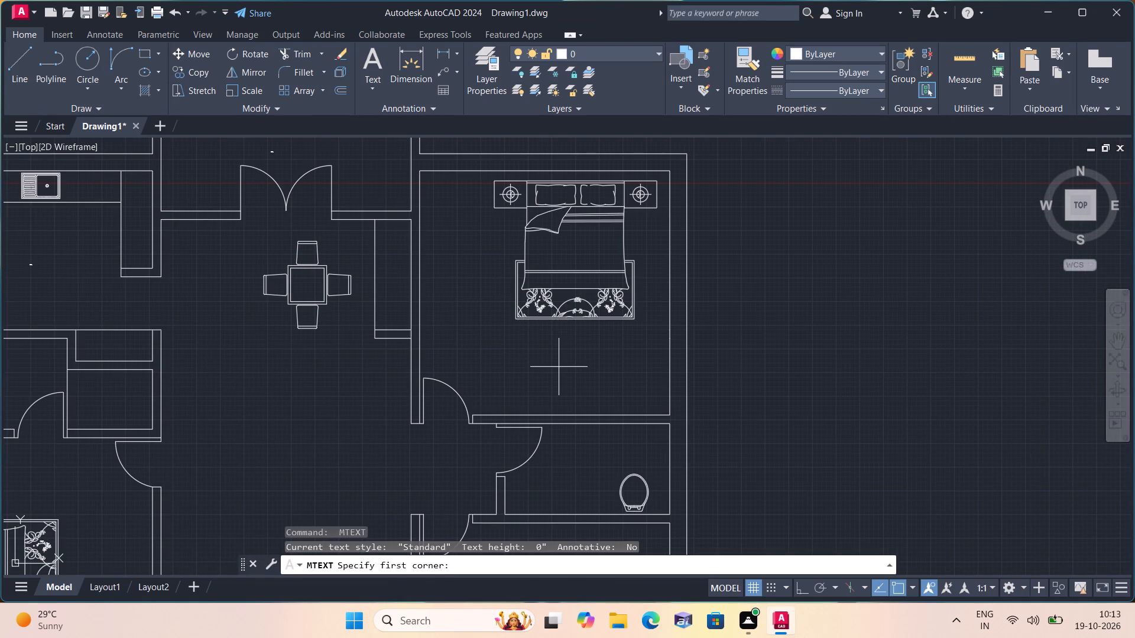
pyautogui.tripleClick(564, 363)
pyautogui.click(564, 363)
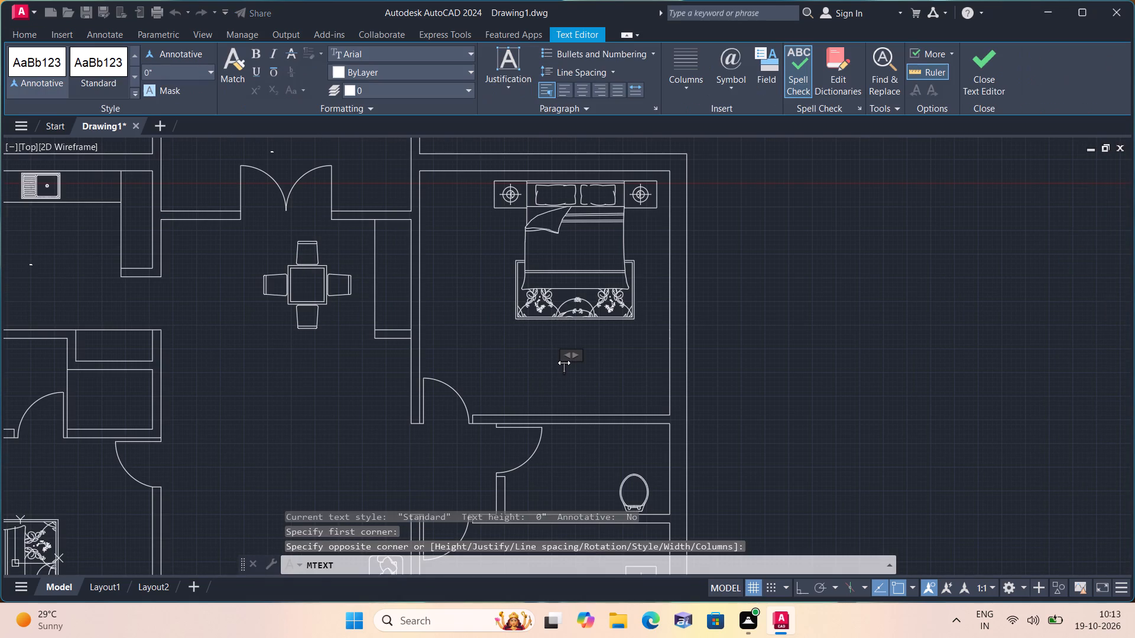
pyautogui.write('BEDR')
pyautogui.press('BackSpace')
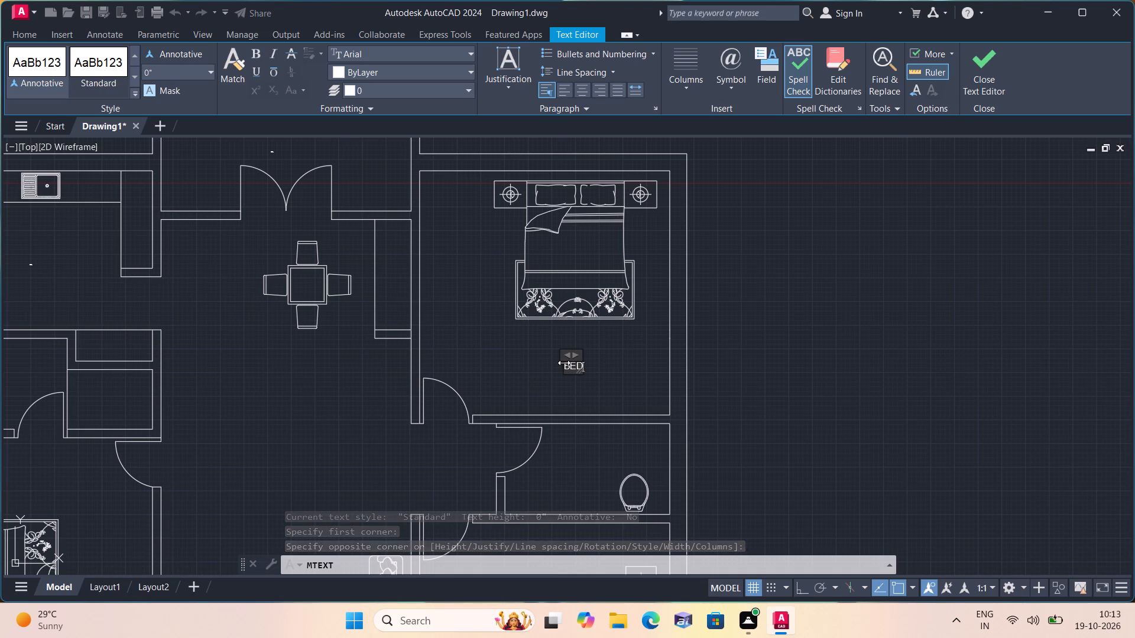
pyautogui.press('Return')
pyautogui.write('11\'-0"')
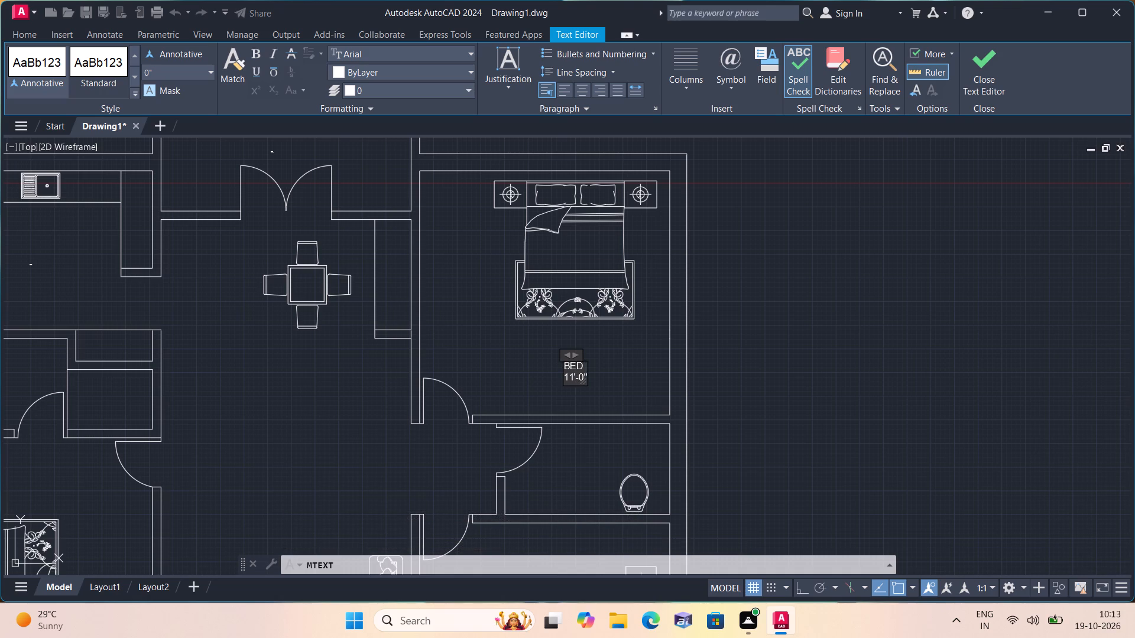
pyautogui.press('x')
pyautogui.write('10\'-9"')
pyautogui.click(529, 370)
# Label the upper unit's east toilet, between the two bedrooms, with multiline text: TOILET, and 7'-3"X4'-0" on the second line.
pyautogui.moveTo(524, 367); pyautogui.dragTo(488, 282, button='middle')
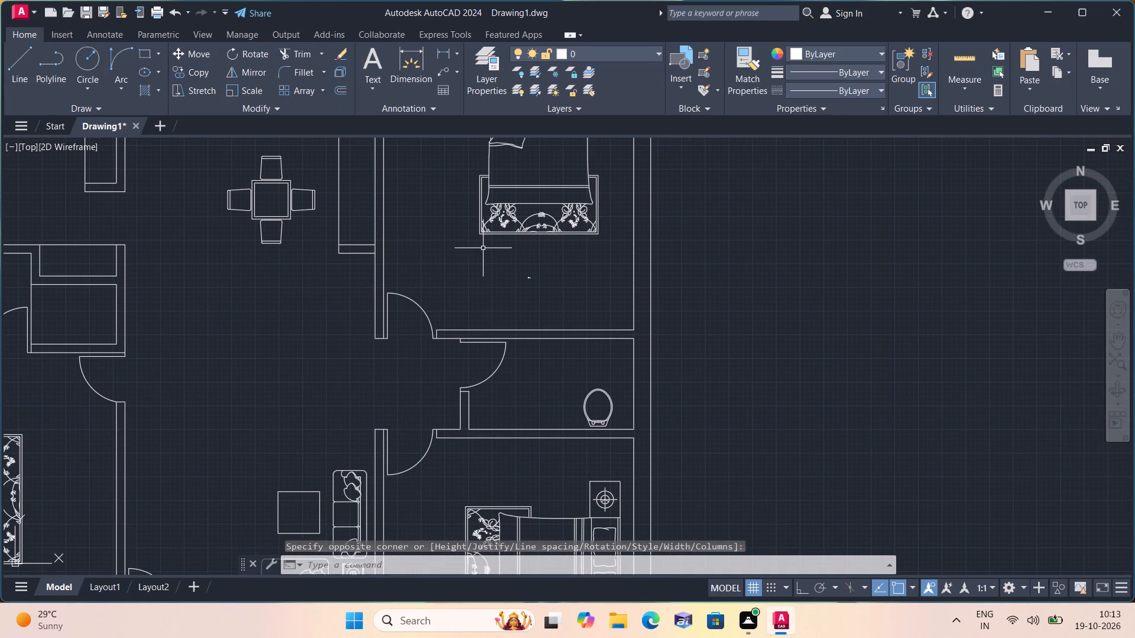
pyautogui.scroll(1, 531, 369)
pyautogui.press('space')
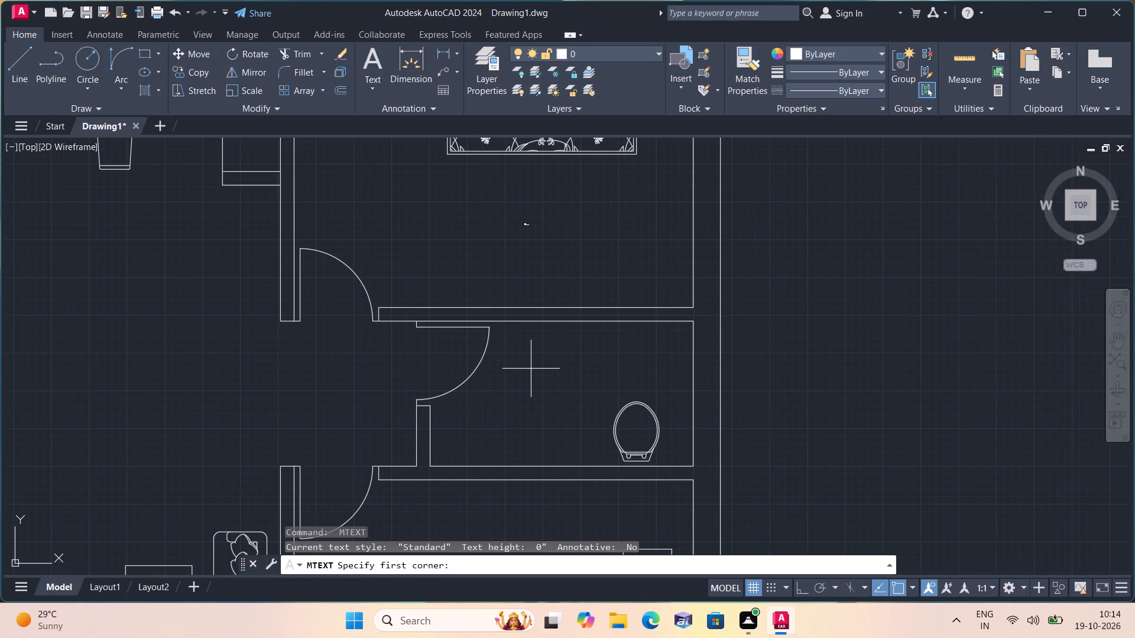
pyautogui.tripleClick(531, 369)
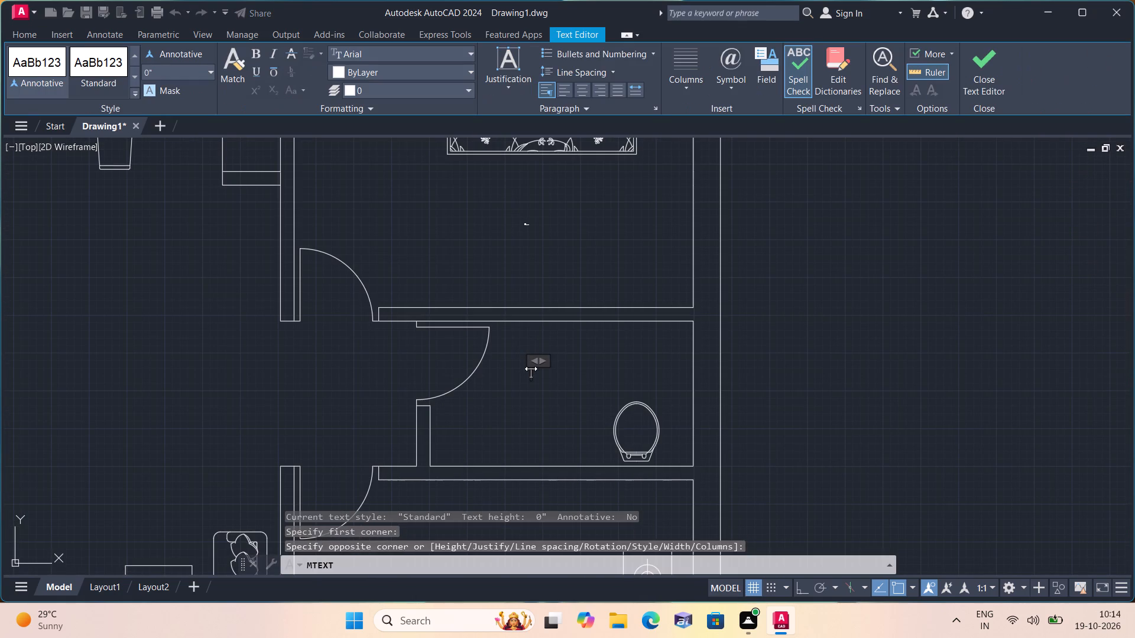
pyautogui.write('TOILET')
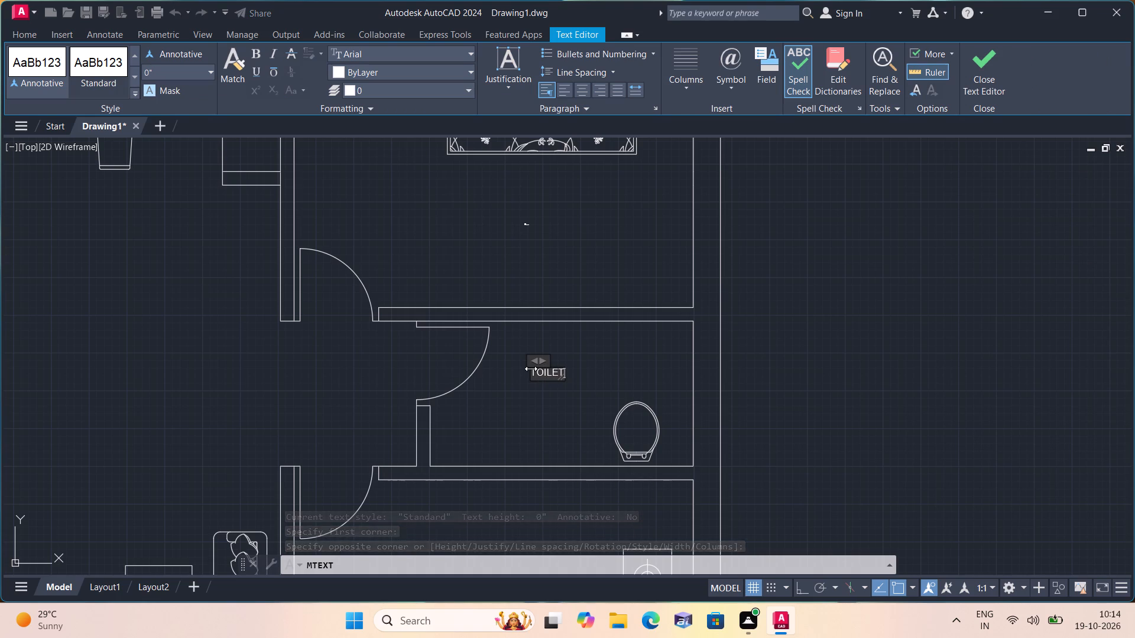
pyautogui.press('Return')
pyautogui.write('7\'-3"X')
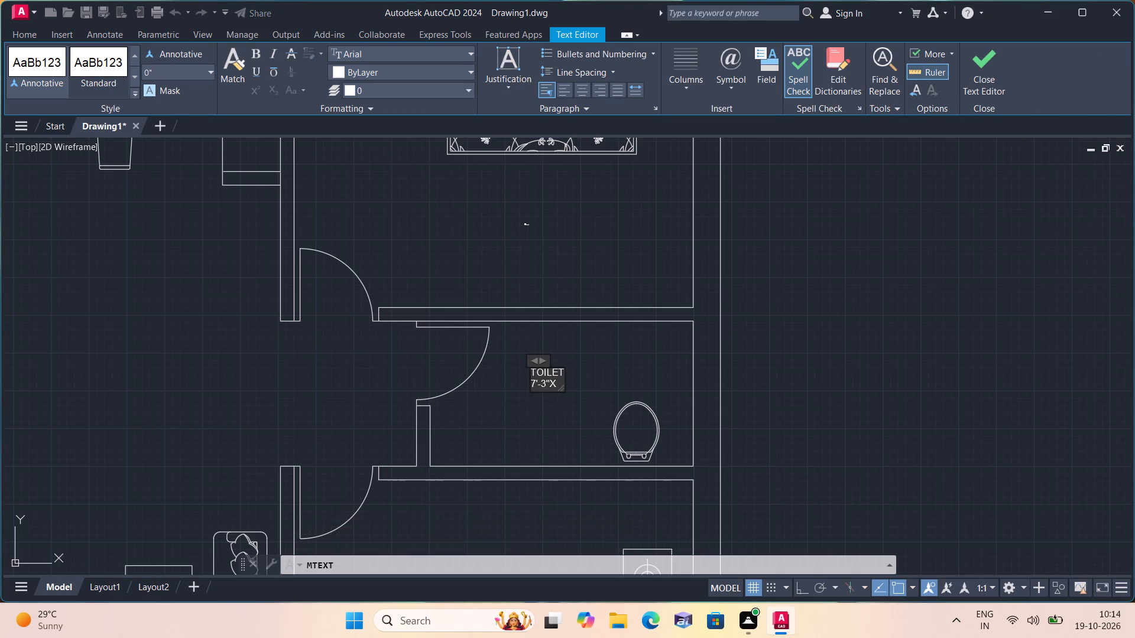
pyautogui.write('4\'-0"')
pyautogui.click(533, 418)
# Label the upper unit's southeast bedroom, just above the bed's rug, with multiline text: BED, and 11'-0"X10'-4.5" on the second line.
pyautogui.moveTo(523, 407); pyautogui.dragTo(518, 281, button='middle')
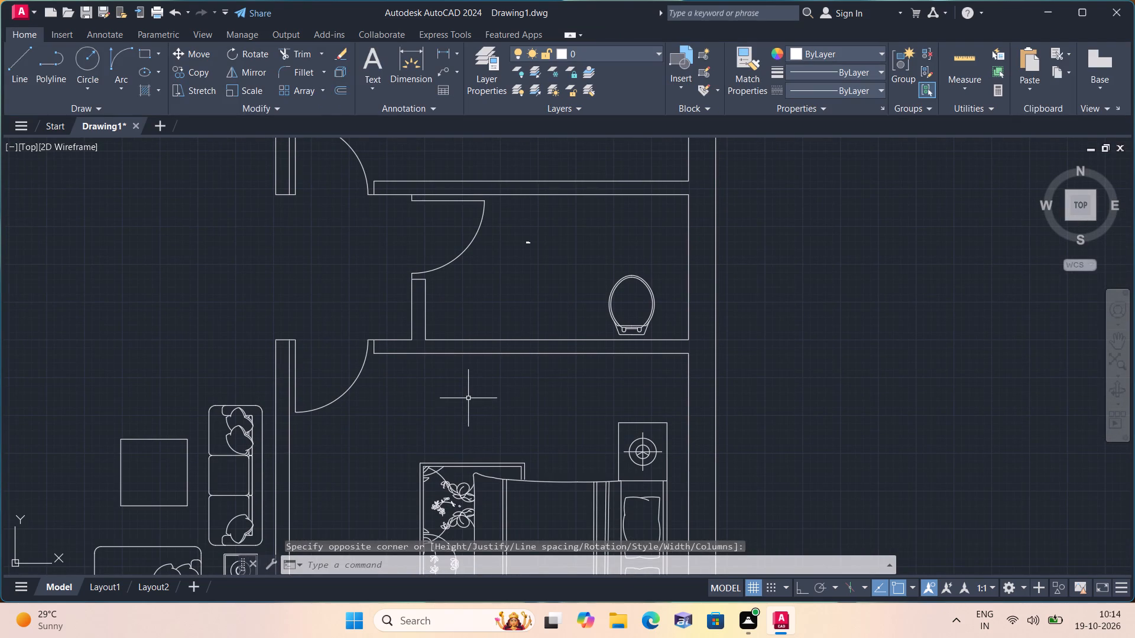
pyautogui.press('space')
pyautogui.tripleClick(468, 398)
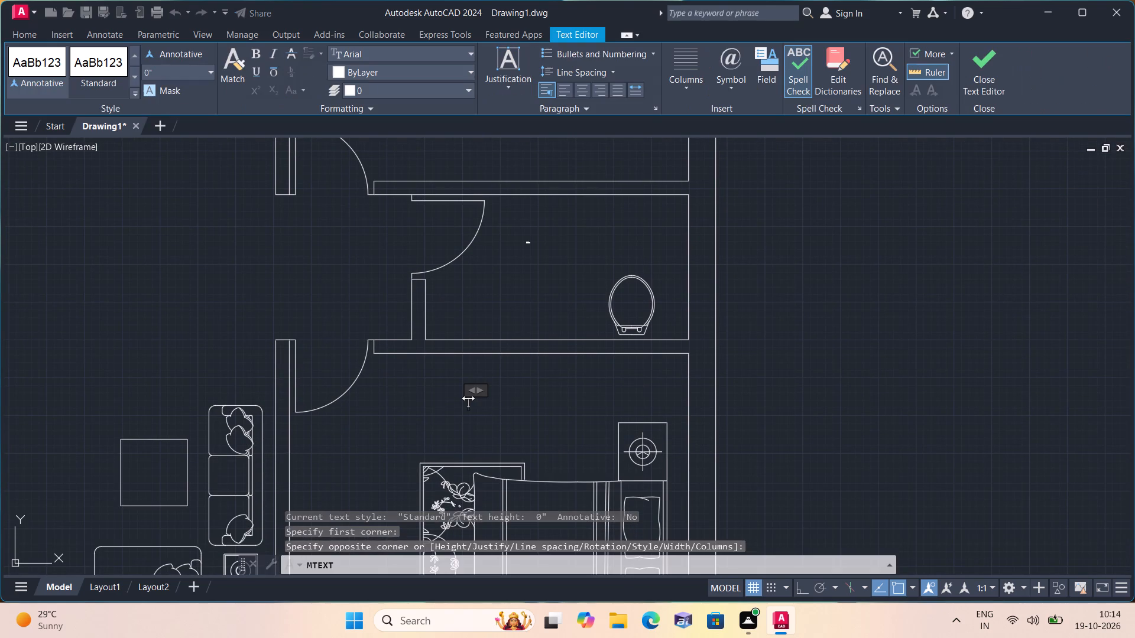
pyautogui.write('BED')
pyautogui.press('Return')
pyautogui.write('11')
pyautogui.write('\'-0"X')
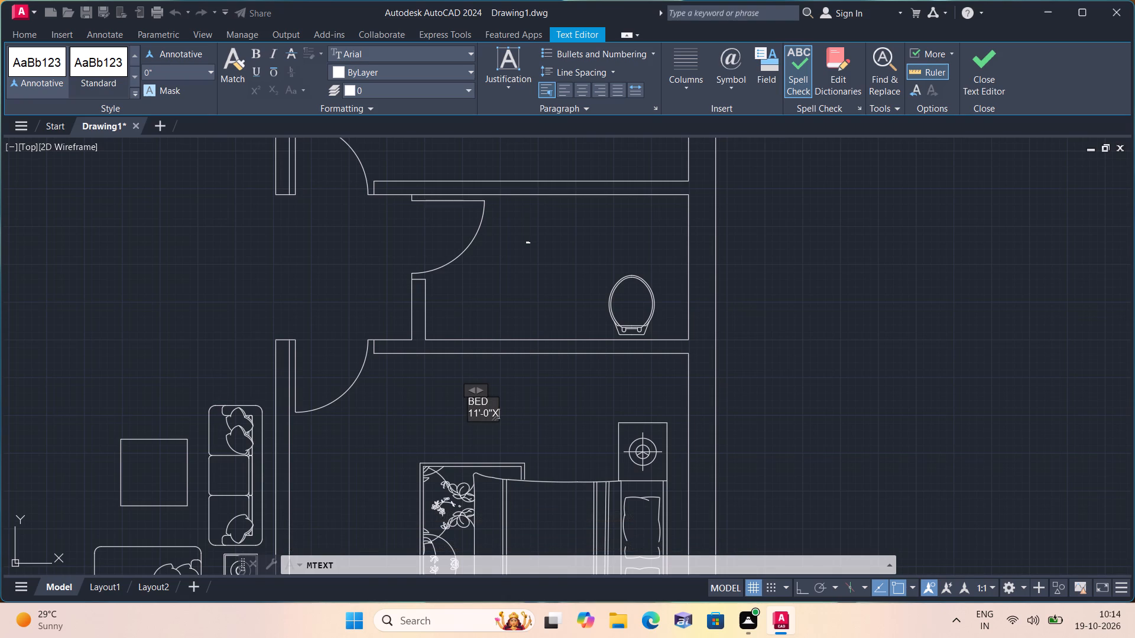
pyautogui.write('10\'-4.5"')
pyautogui.click(421, 406)
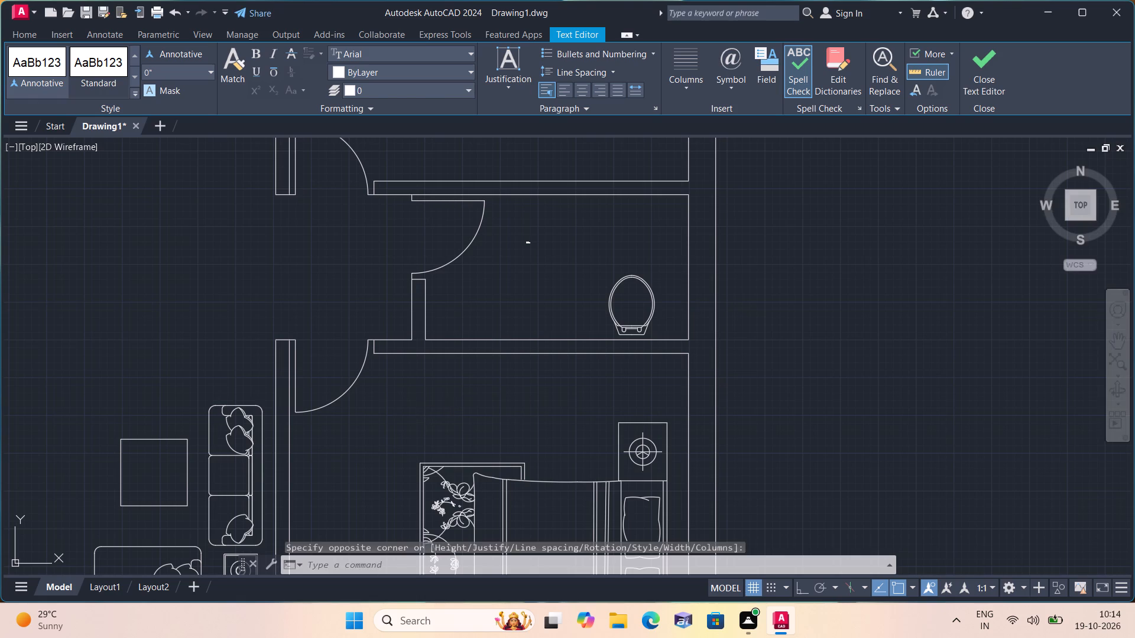
# Label the lower unit's northeast bedroom, below the bed's rug, with multiline text: BED, and 11'-0"X10'-9" on the second line.
pyautogui.moveTo(532, 437); pyautogui.dragTo(508, 351, button='middle')
pyautogui.scroll(-1, 508, 309)
pyautogui.moveTo(531, 420); pyautogui.dragTo(530, 301, button='middle')
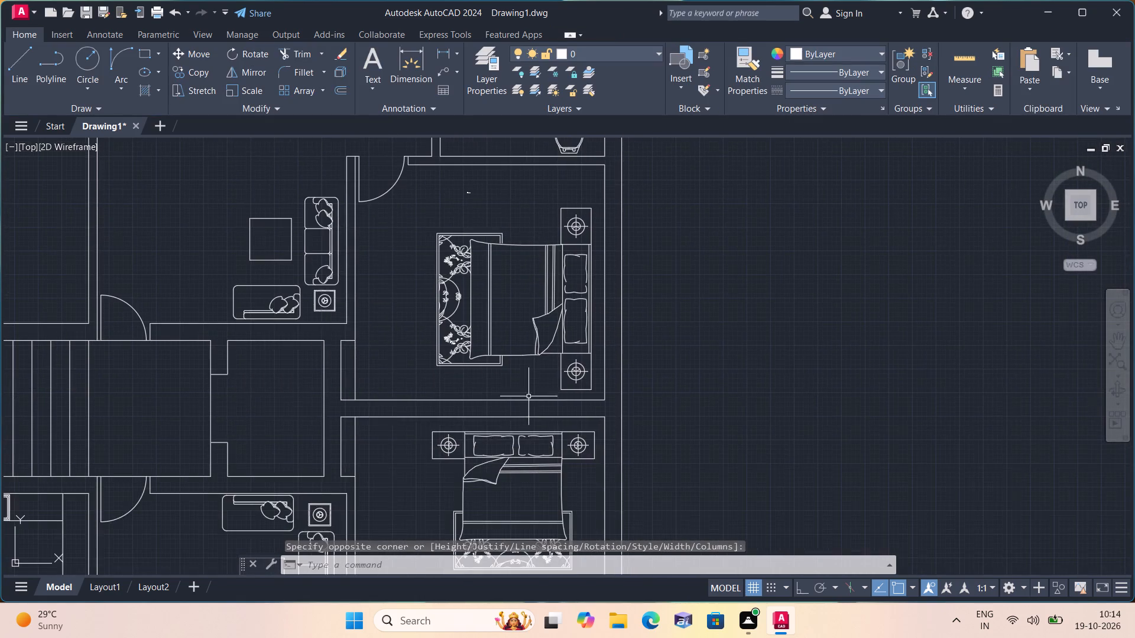
pyautogui.moveTo(518, 409); pyautogui.dragTo(511, 295, button='middle')
pyautogui.moveTo(507, 480); pyautogui.dragTo(504, 339, button='middle')
pyautogui.scroll(-1, 507, 431)
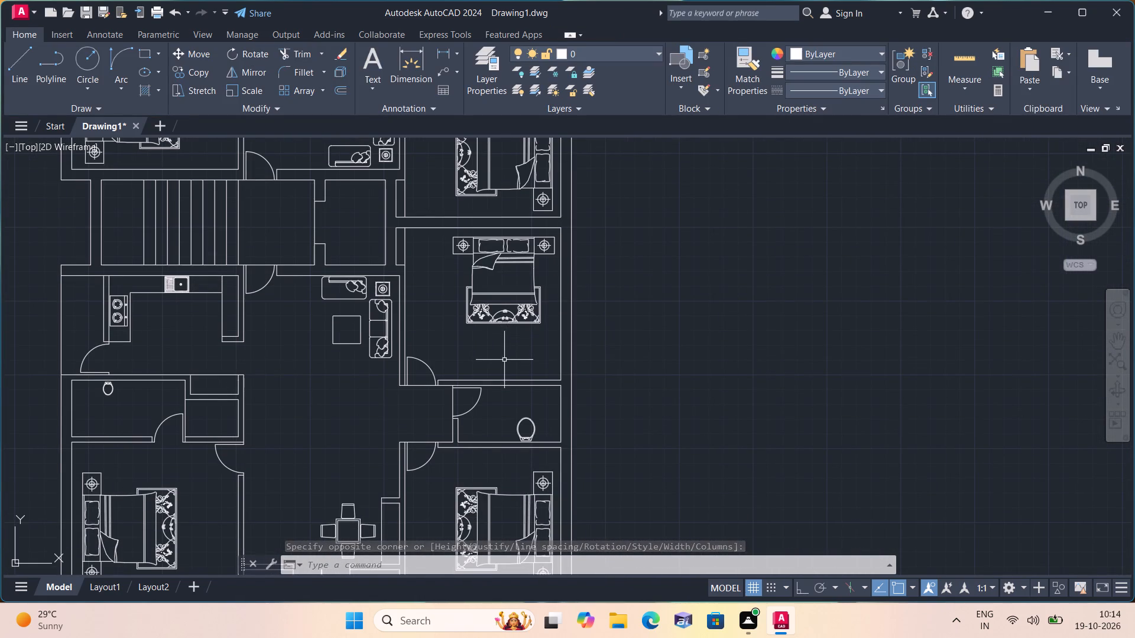
pyautogui.press('space')
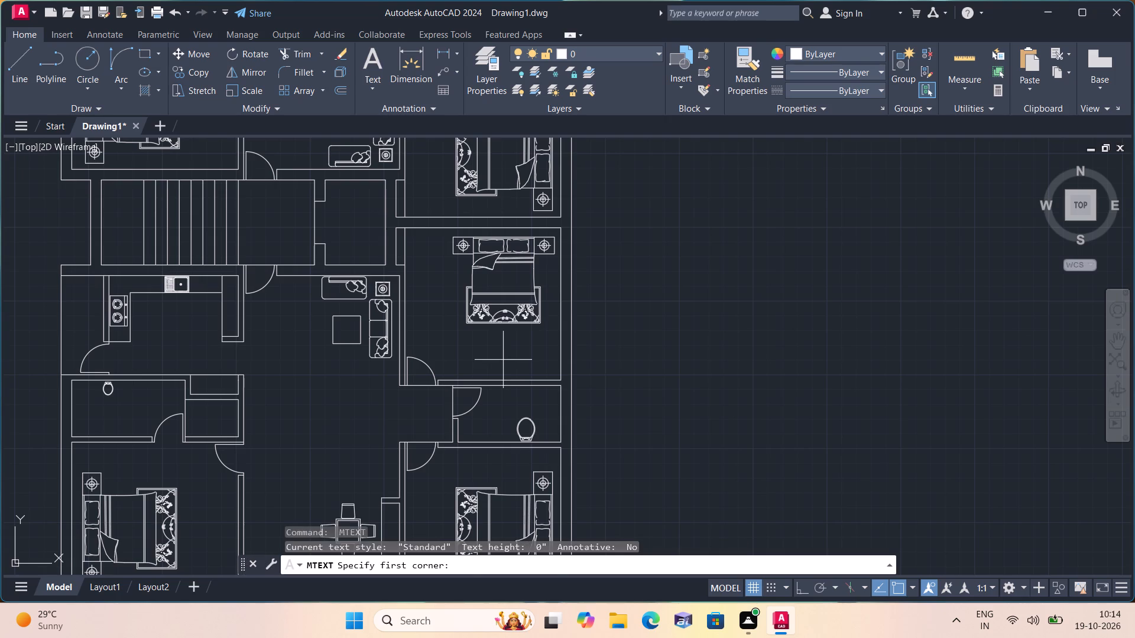
pyautogui.click(503, 360)
pyautogui.tripleClick(503, 360)
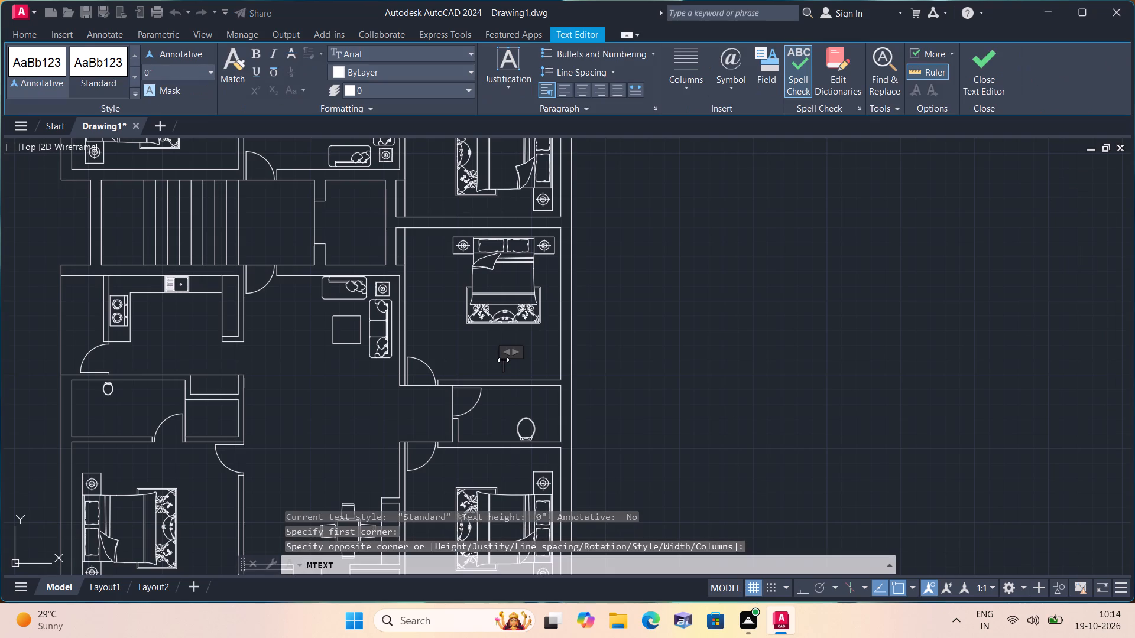
pyautogui.write('BED')
pyautogui.press('Return')
pyautogui.write('11\'-0"X')
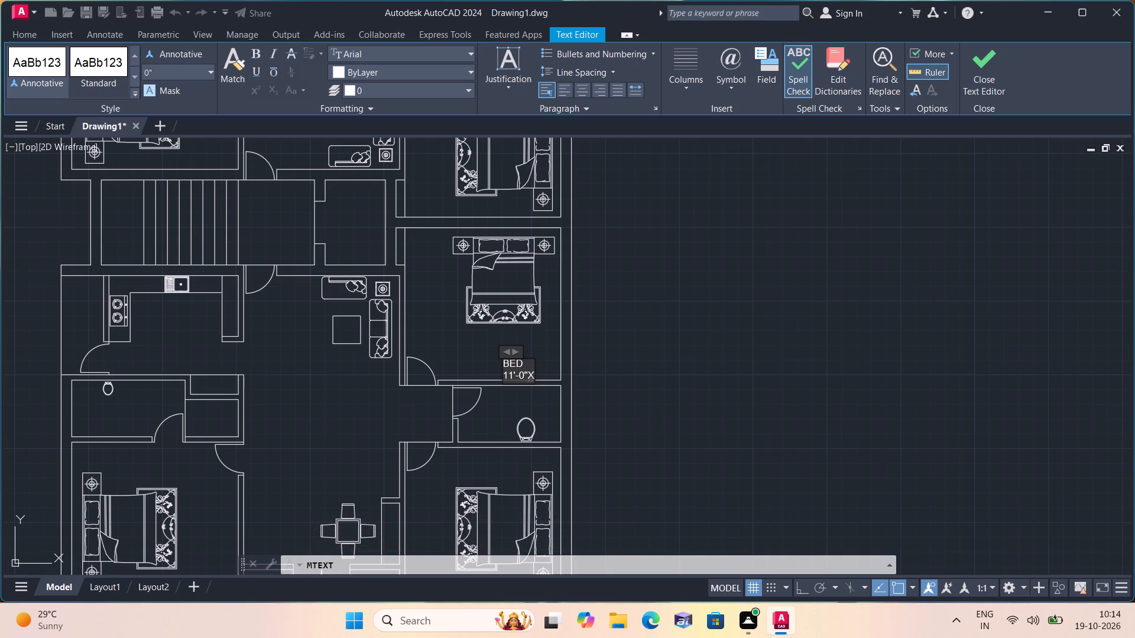
pyautogui.write('10\'-9"')
pyautogui.click(474, 345)
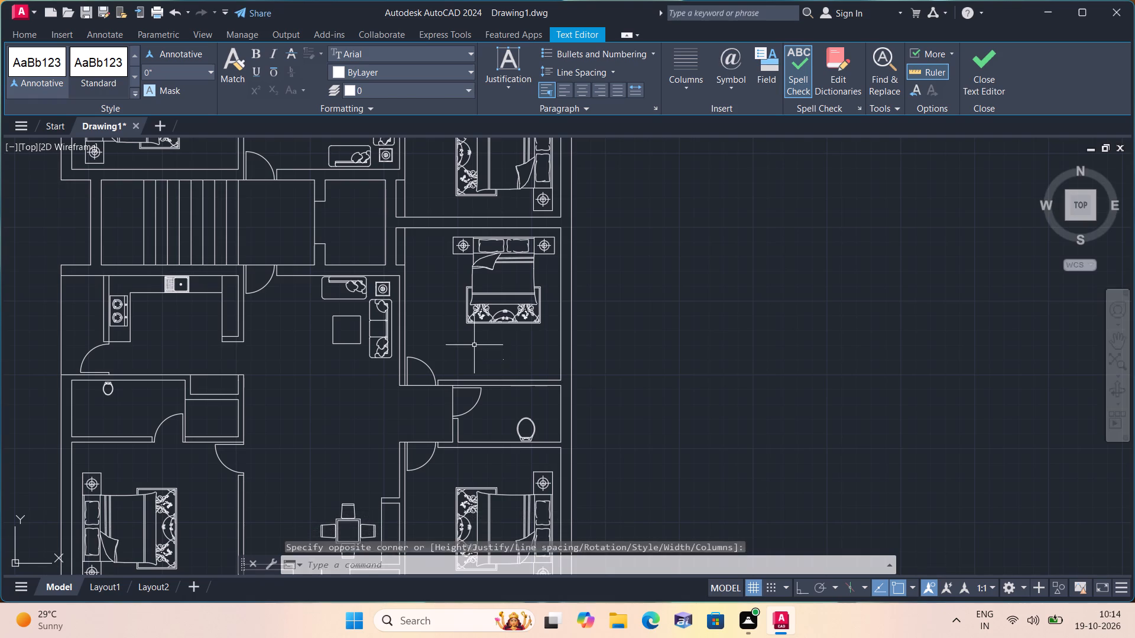
# Label the lower unit's east toilet, between the two bedrooms, with multiline text: TOILET, and 7'-3"X4'-0" on the second line.
pyautogui.moveTo(476, 349); pyautogui.dragTo(519, 238, button='middle')
pyautogui.scroll(1, 539, 297)
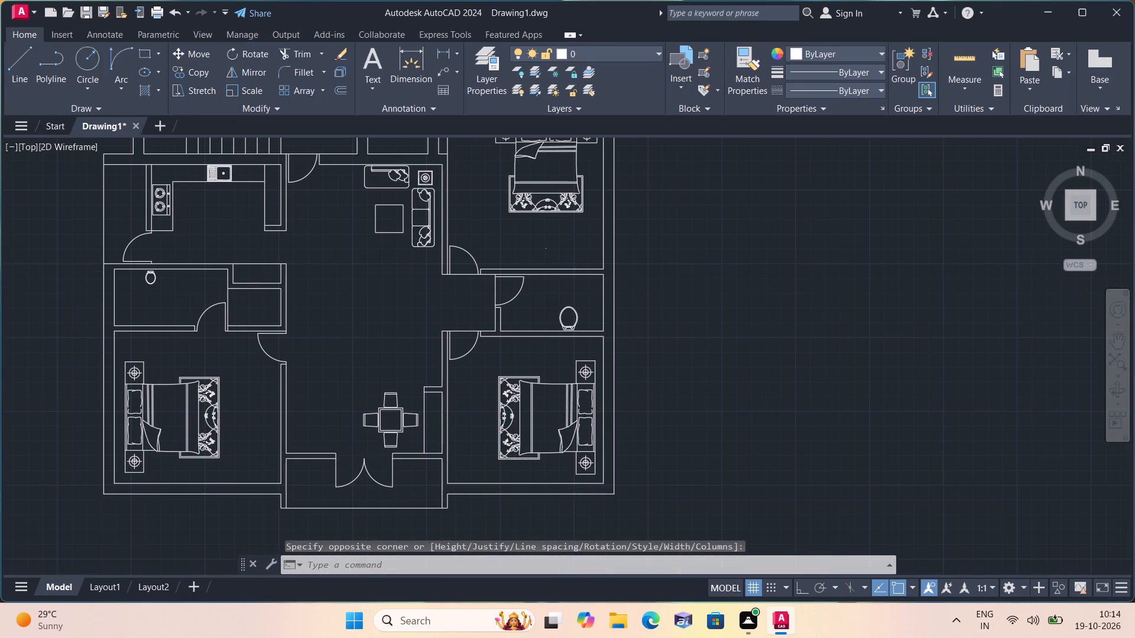
pyautogui.press('space')
pyautogui.tripleClick(539, 297)
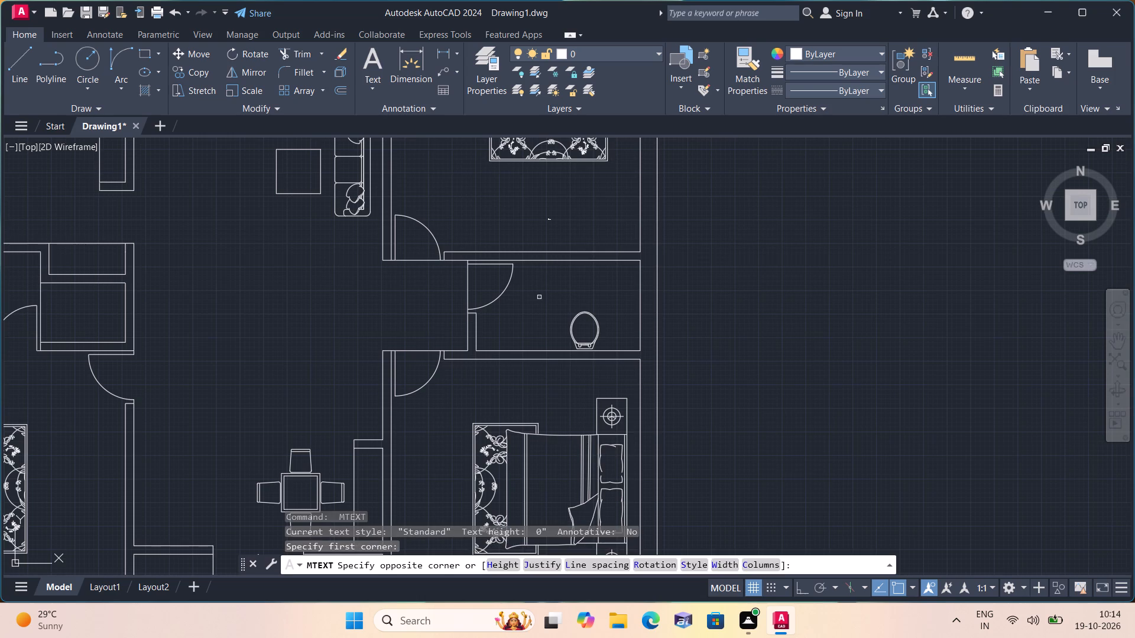
pyautogui.click(539, 297)
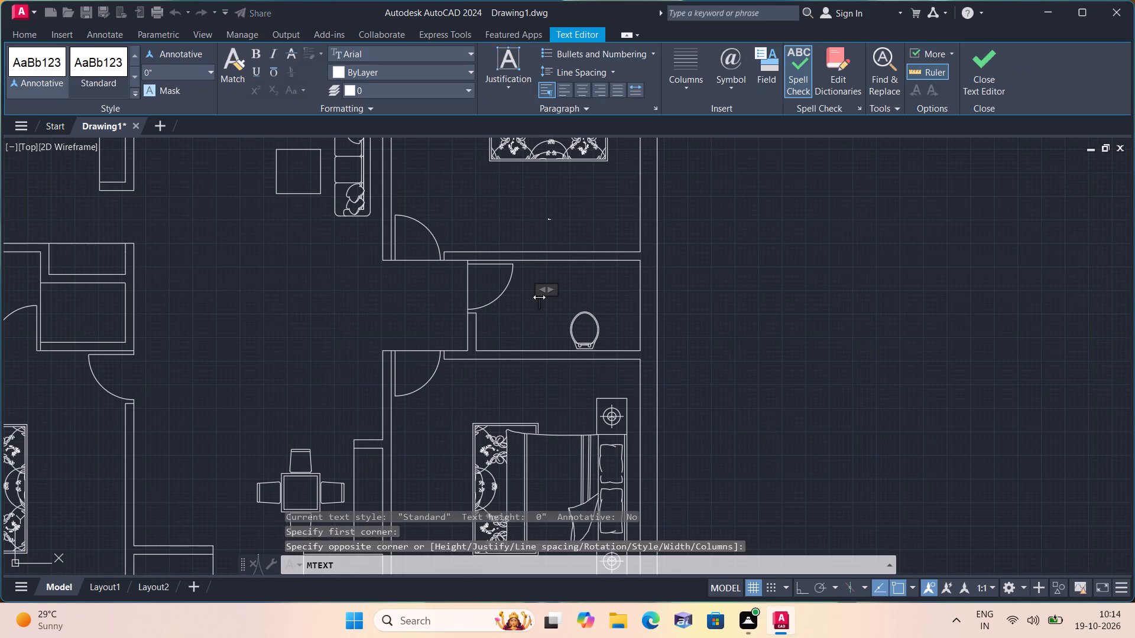
pyautogui.write('TOILET')
pyautogui.press('Return')
pyautogui.write('7\'-3"')
pyautogui.press('x')
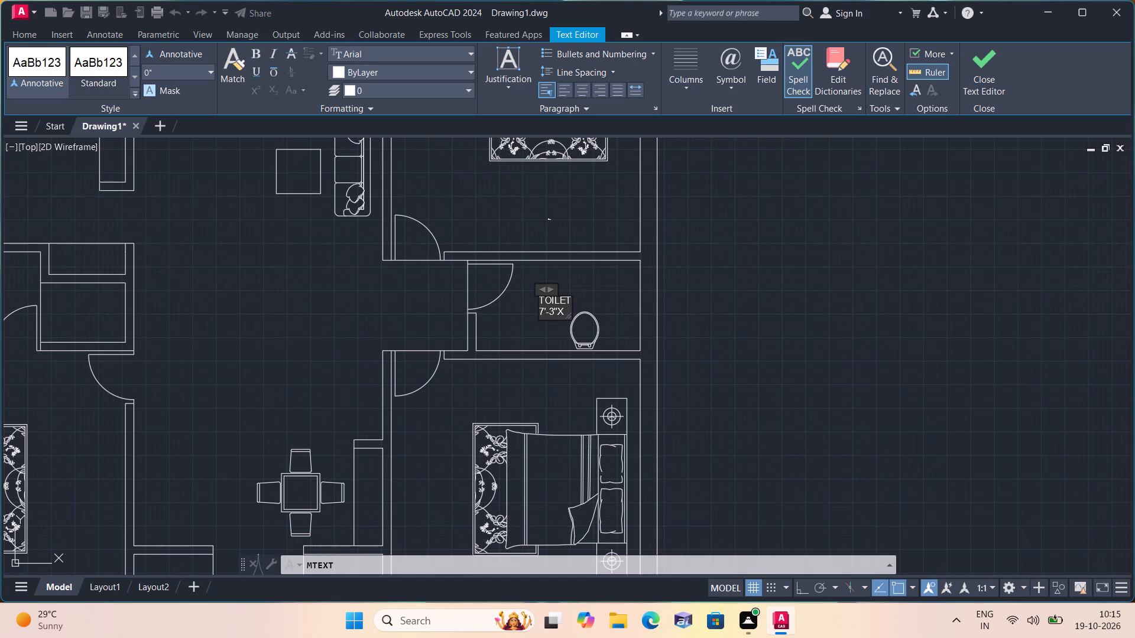
pyautogui.write('4\'-0"')
pyautogui.click(499, 392)
# Label the lower unit's southeast bedroom, just above the bed's rug, with multiline text: BED, and 11'-0"X10'-4.5" on the second line.
pyautogui.moveTo(501, 393); pyautogui.dragTo(510, 357, button='middle')
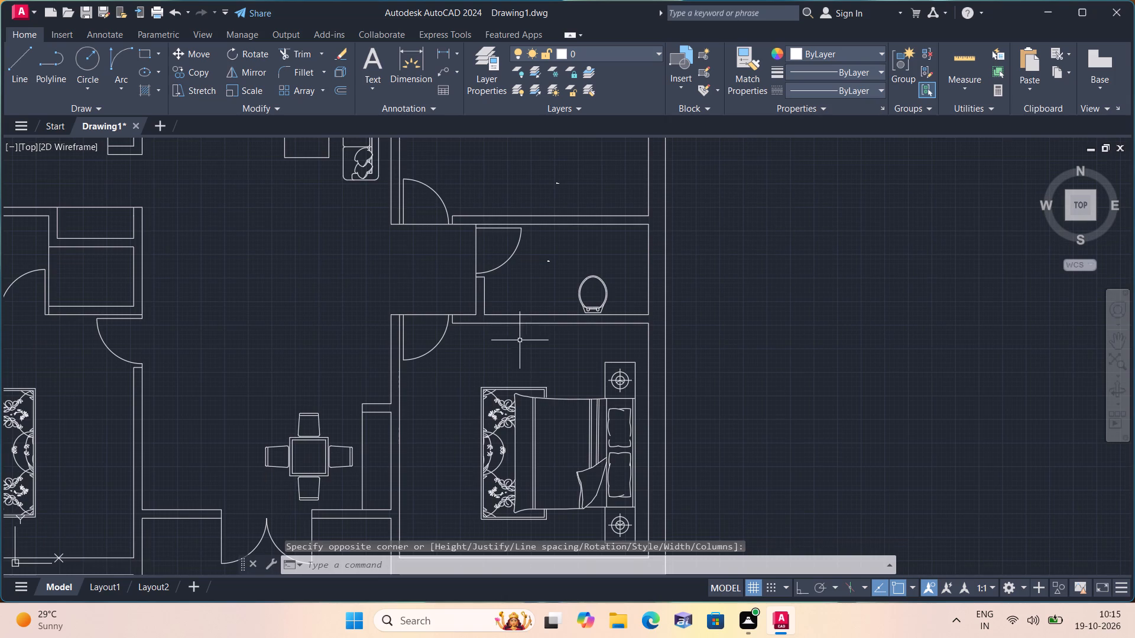
pyautogui.scroll(-1, 552, 360)
pyautogui.moveTo(552, 359); pyautogui.dragTo(571, 315, button='middle')
pyautogui.scroll(1, 544, 320)
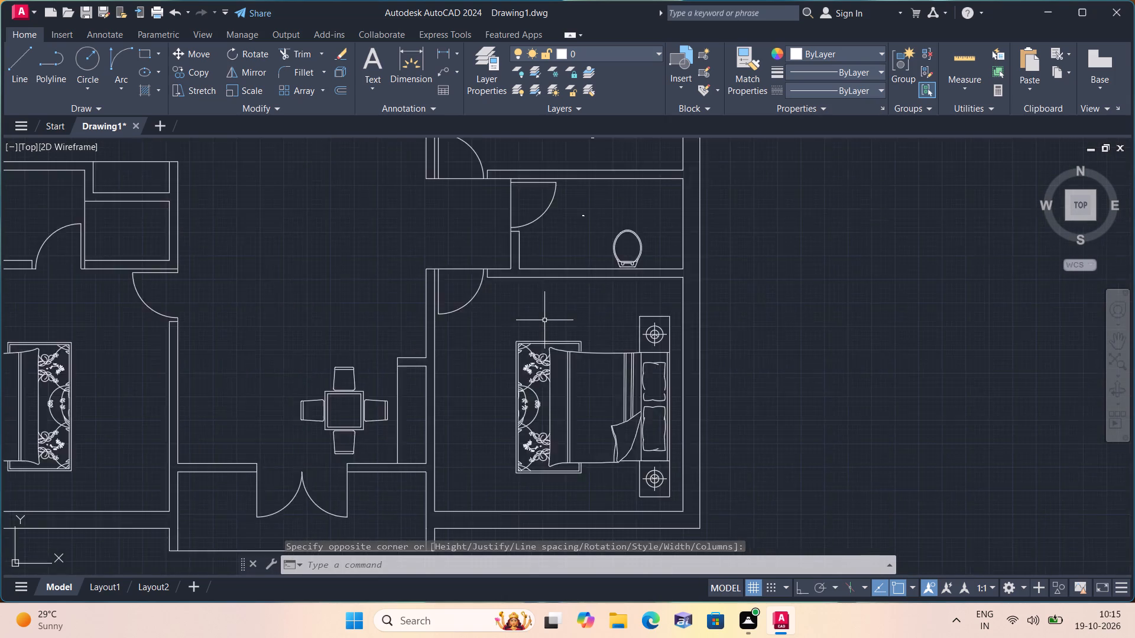
pyautogui.scroll(1, 544, 320)
pyautogui.press('space')
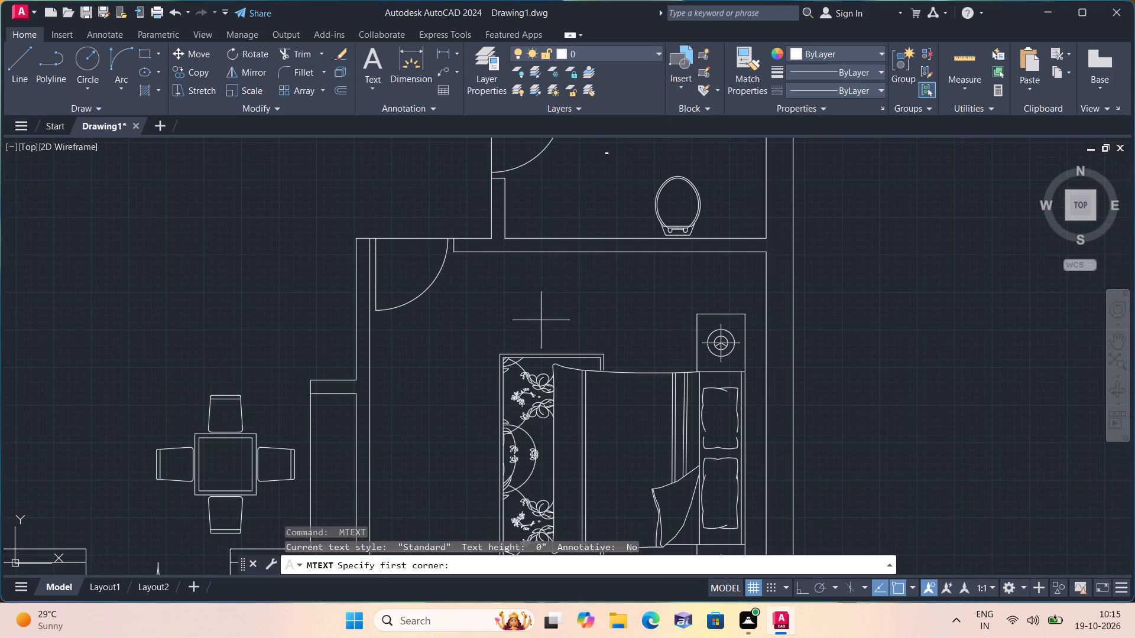
pyautogui.tripleClick(539, 302)
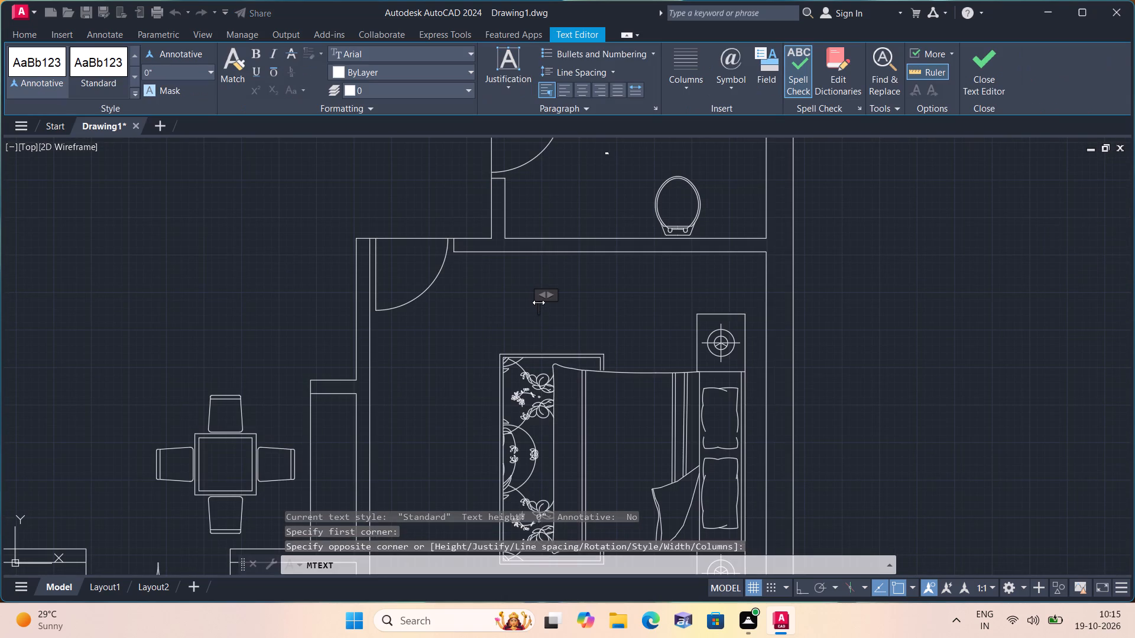
pyautogui.write('BED')
pyautogui.press('Return')
pyautogui.write('11\'-0"X')
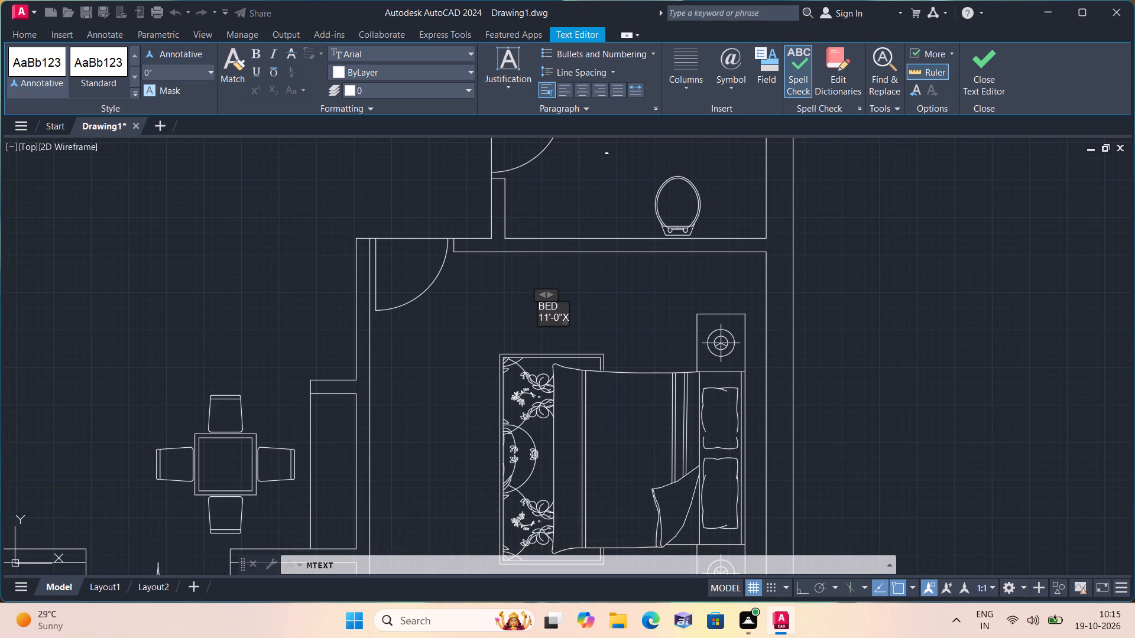
pyautogui.write('10\'-4.5"')
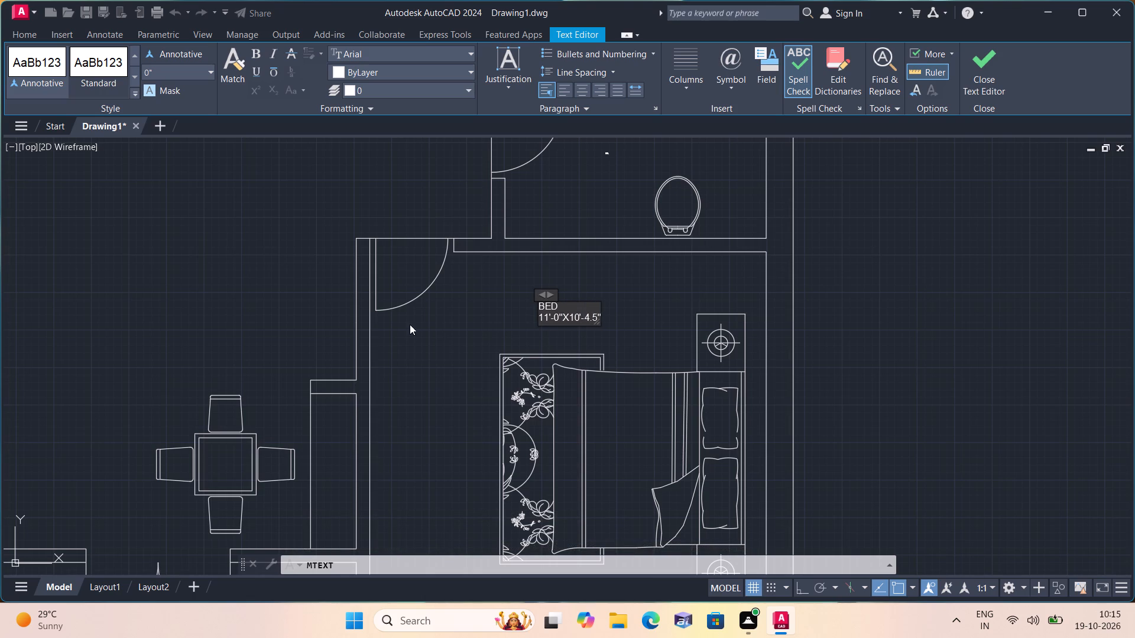
pyautogui.click(410, 324)
# Label the lower unit's south balcony, below the double door, with multiline text: BALCONY, and 11'-0"X3'-6" on the second line.
pyautogui.scroll(-1, 428, 340)
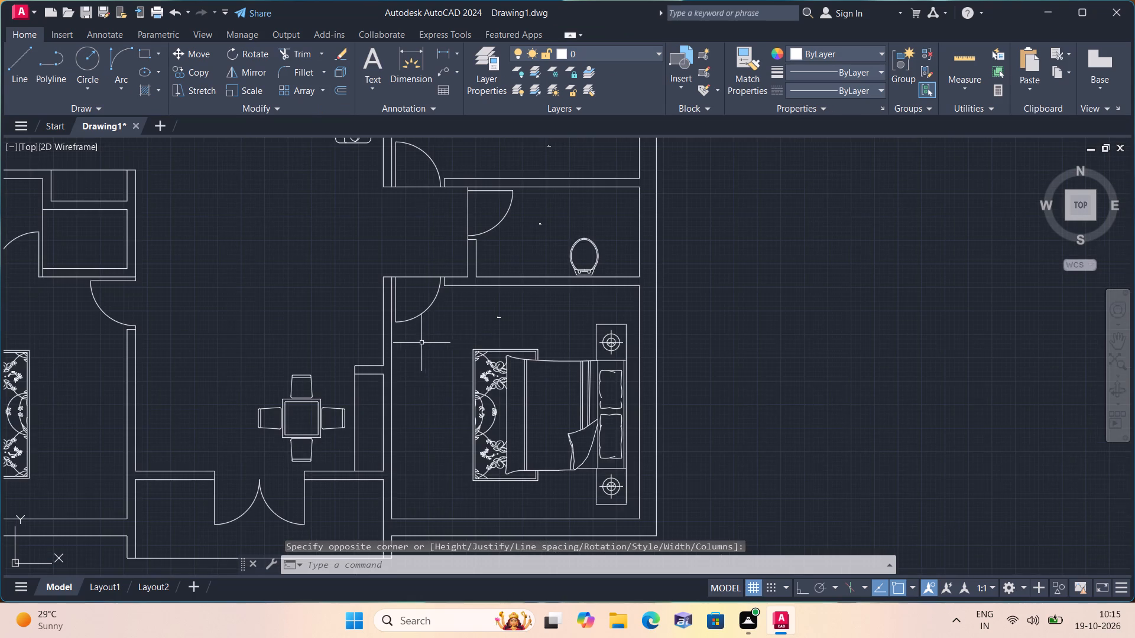
pyautogui.scroll(-1, 362, 368)
pyautogui.moveTo(338, 366); pyautogui.dragTo(718, 209, button='middle')
pyautogui.scroll(-1, 564, 252)
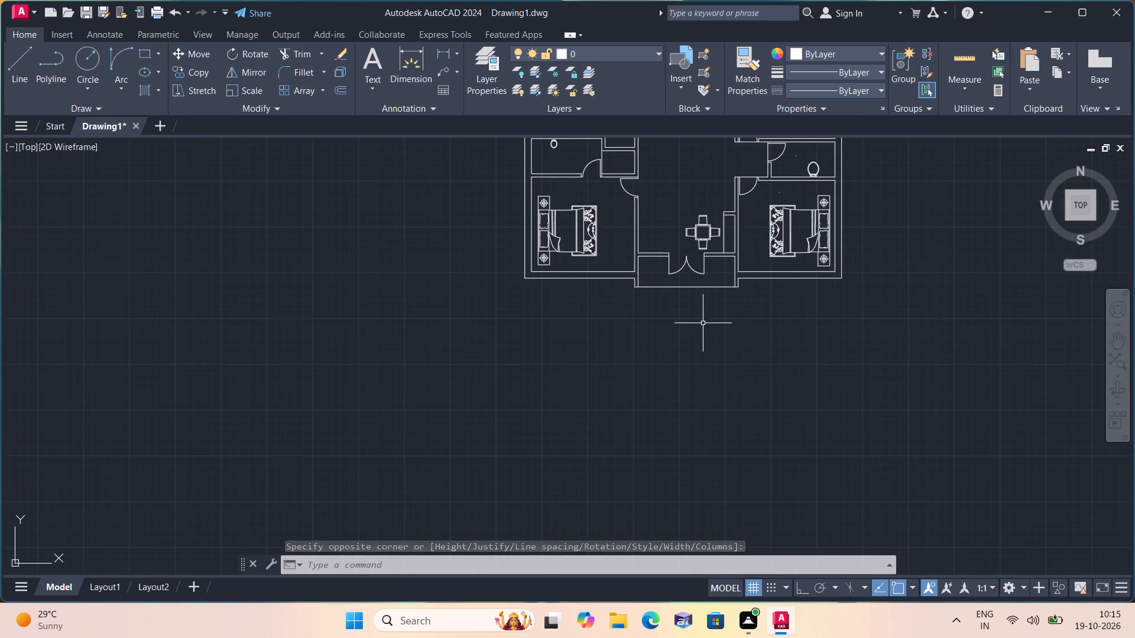
pyautogui.scroll(2, 678, 282)
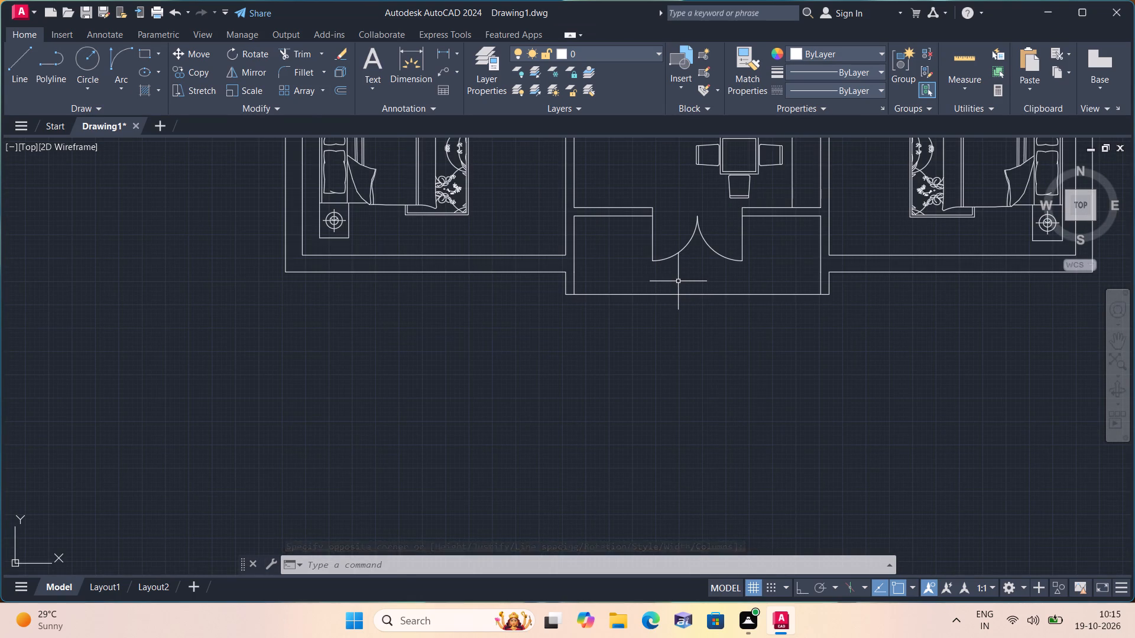
pyautogui.press('space')
pyautogui.tripleClick(678, 281)
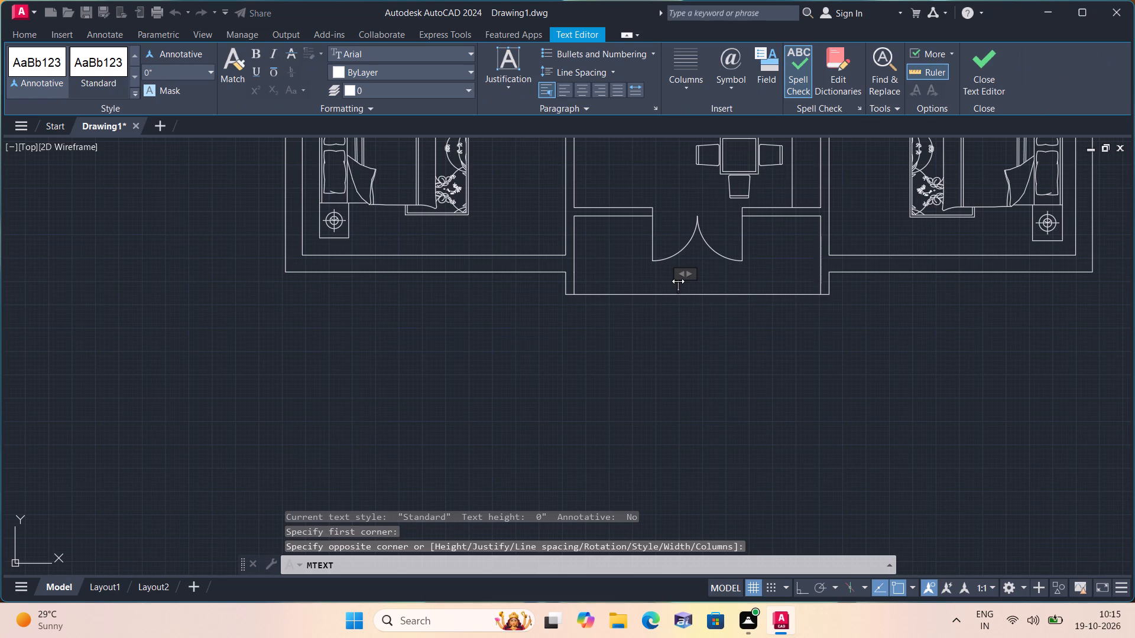
pyautogui.write('BALCONY')
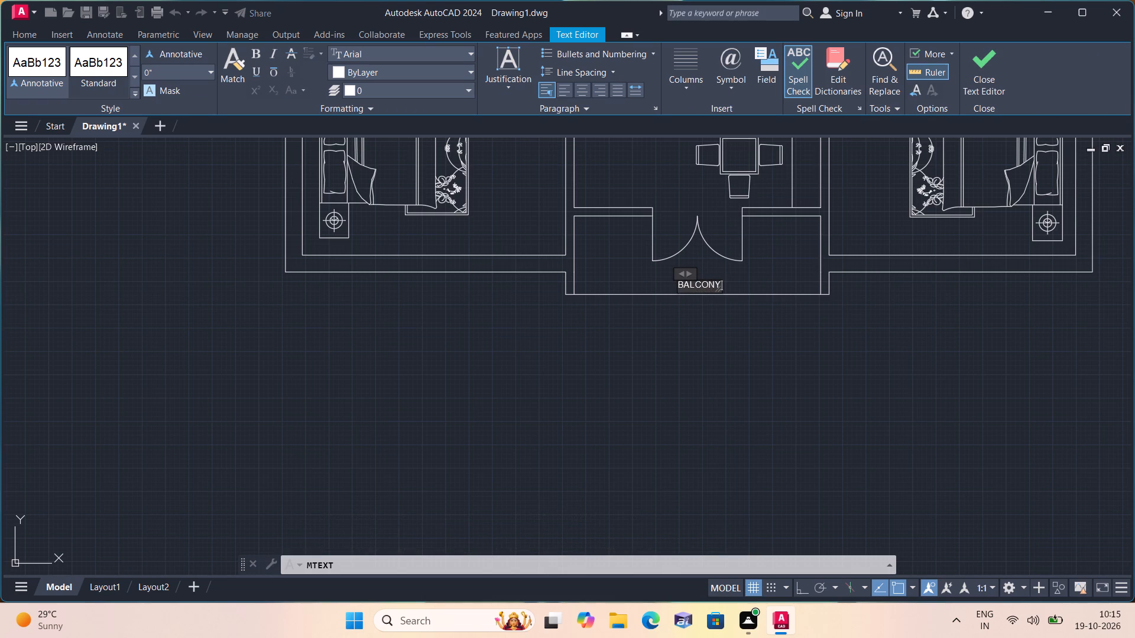
pyautogui.press('Return')
pyautogui.write('11')
pyautogui.press("'")
pyautogui.write('-0"')
pyautogui.press('x')
pyautogui.write('3\'-6"')
pyautogui.click(673, 186)
# Label the lower unit's living area, north of the dining table, with multiline text: LIVING, and 11'-0"X20'-4.5" on the second line.
pyautogui.moveTo(672, 186); pyautogui.dragTo(706, 331, button='middle')
pyautogui.moveTo(686, 216); pyautogui.dragTo(690, 353, button='middle')
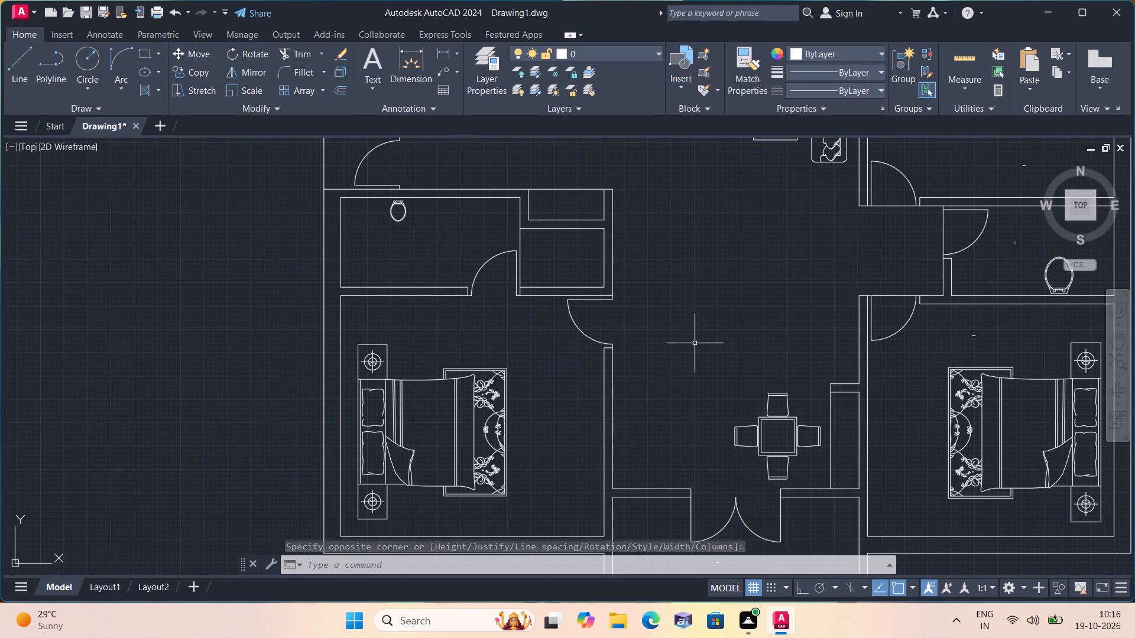
pyautogui.press('space')
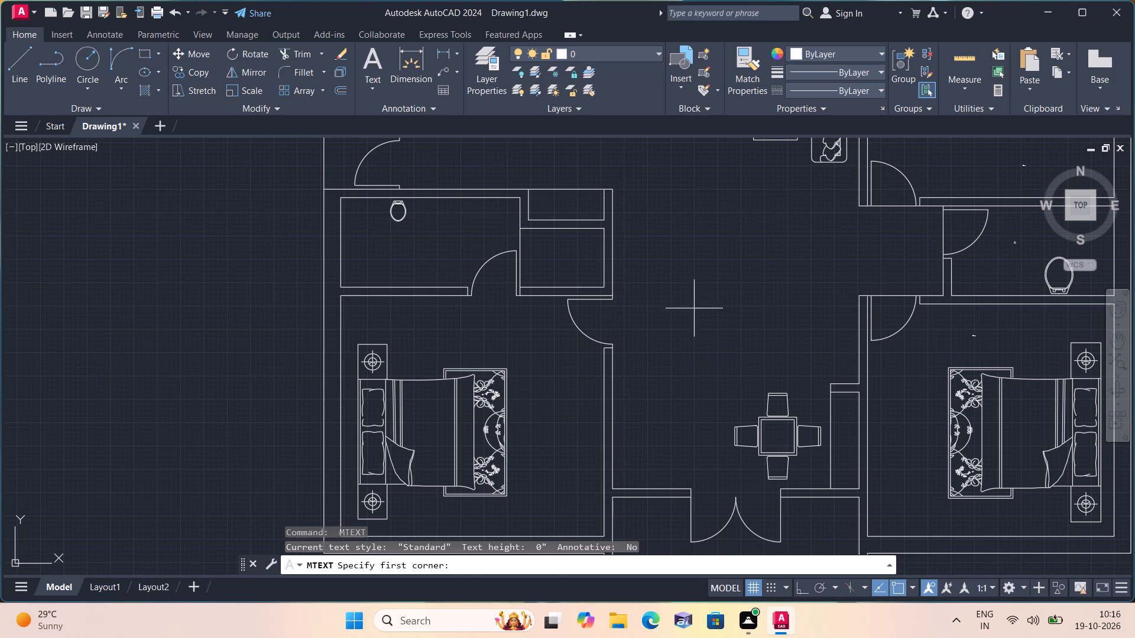
pyautogui.tripleClick(702, 287)
pyautogui.write('LIVO')
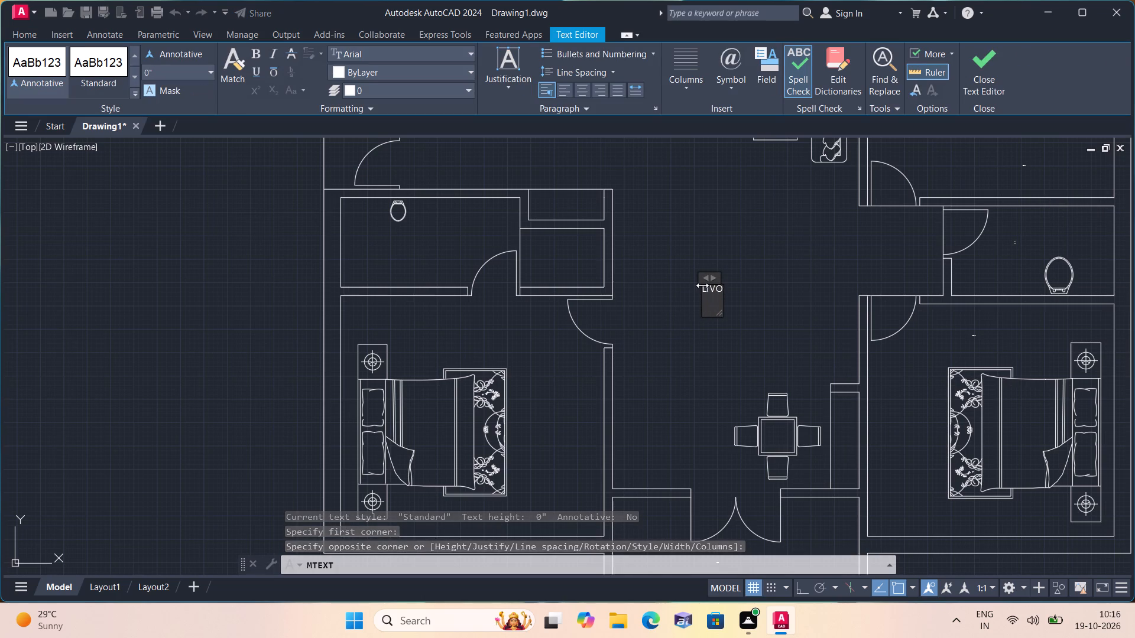
pyautogui.press('BackSpace')
pyautogui.write('ING')
pyautogui.press('Return')
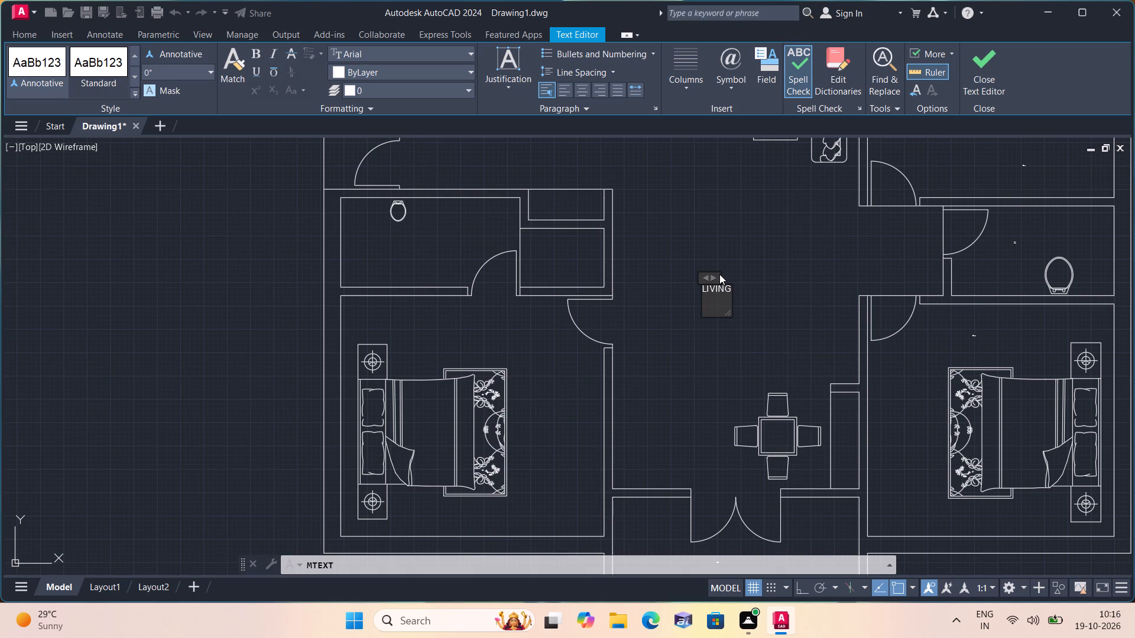
pyautogui.write("11'")
pyautogui.write('-0"')
pyautogui.press('x')
pyautogui.write("20'-4")
pyautogui.write('.5"')
pyautogui.click(689, 347)
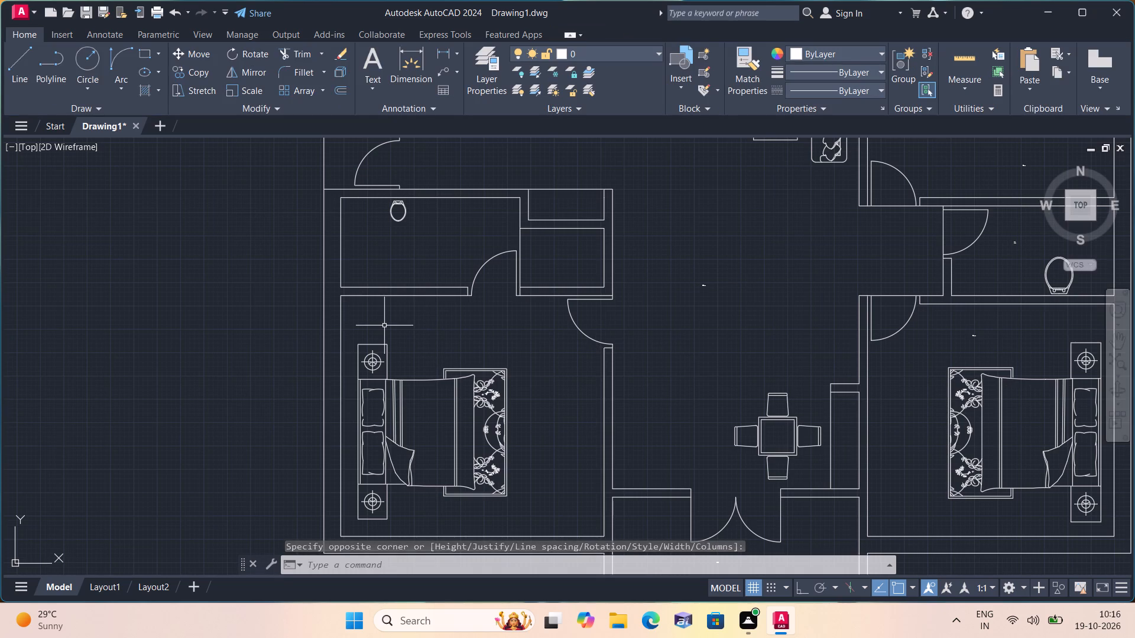
# Label the lower unit's southwest bedroom, just above the bed, with multiline text: BED, and 11'-9"X10'-9" on the second line.
pyautogui.press('space')
pyautogui.tripleClick(410, 332)
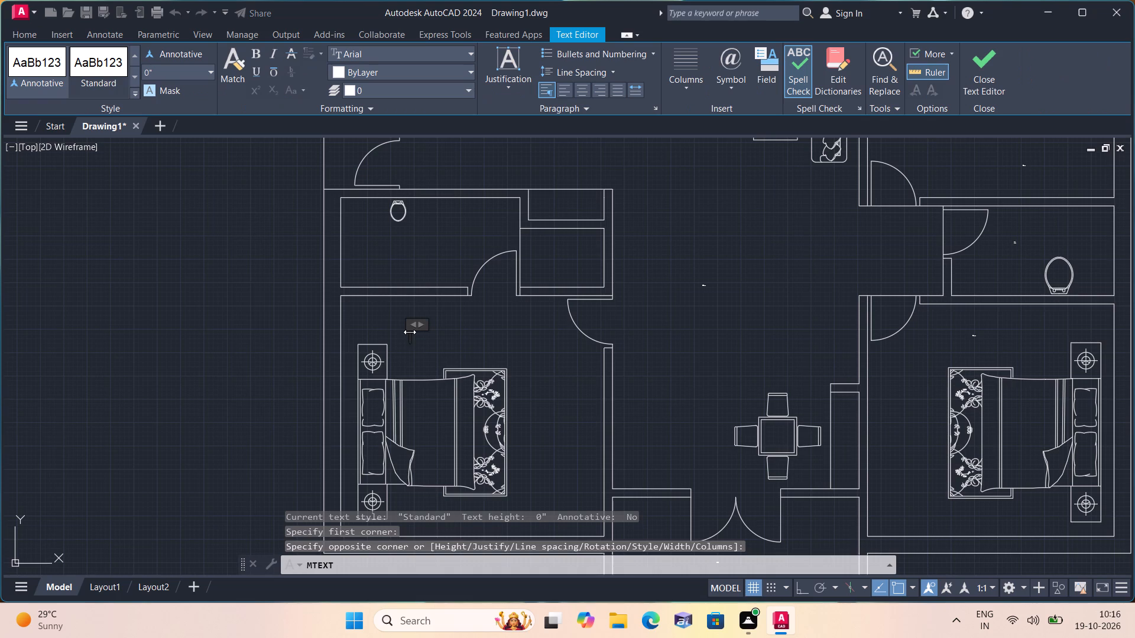
pyautogui.press('b')
pyautogui.write('ED')
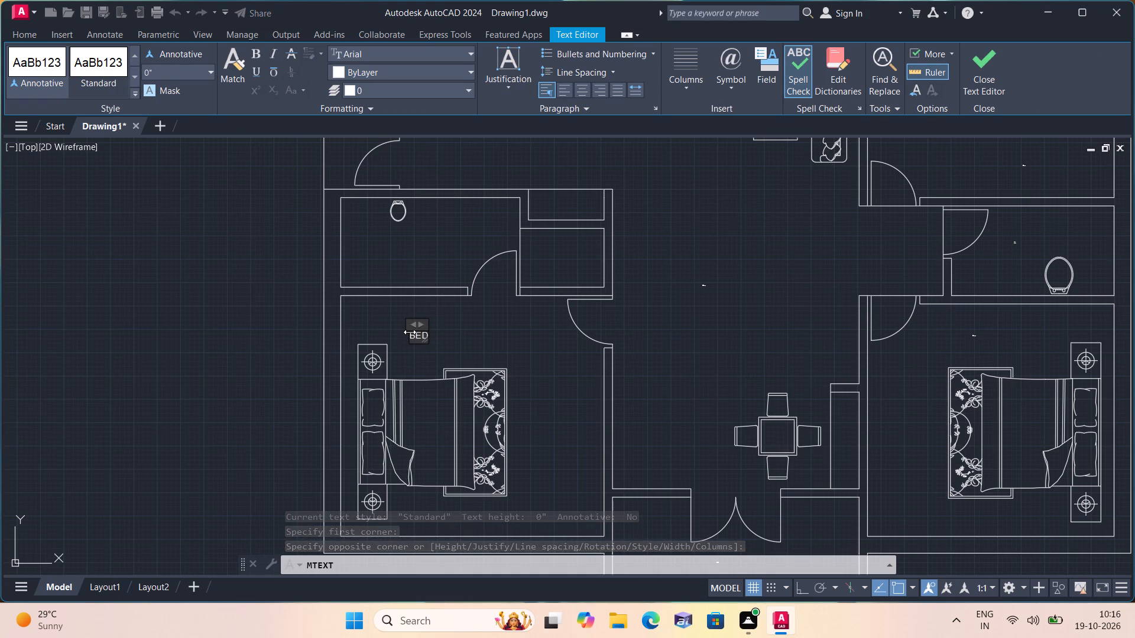
pyautogui.press('Return')
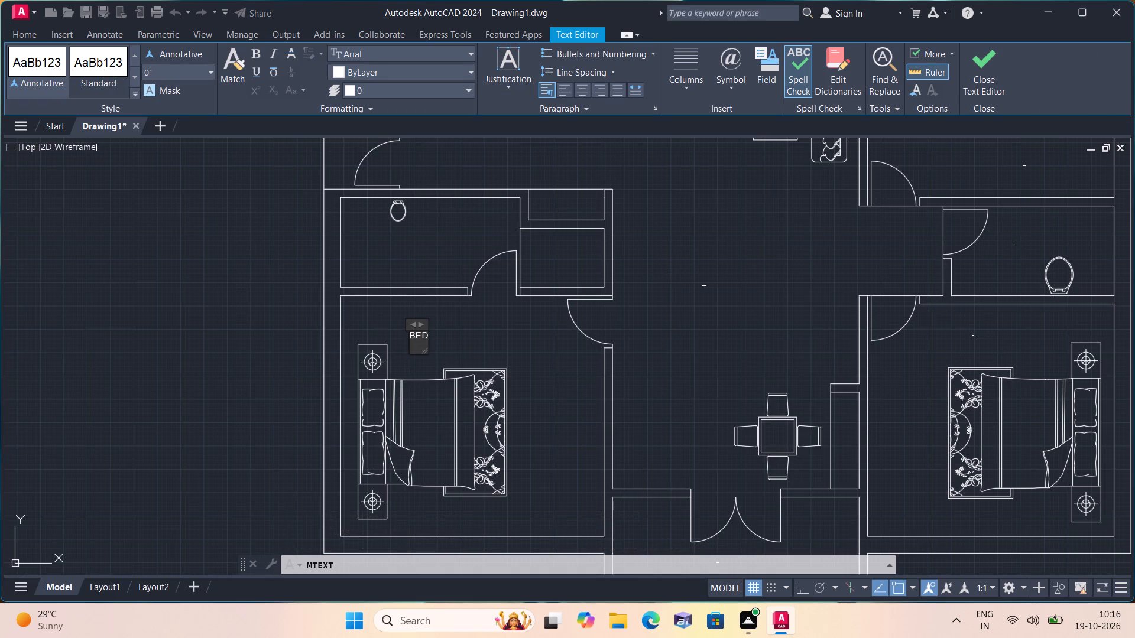
pyautogui.write("11'")
pyautogui.write('-9')
pyautogui.hotkey('shift', '"')
pyautogui.press('x')
pyautogui.write('10')
pyautogui.write("'-9")
pyautogui.hotkey('shift', '"')
pyautogui.click(514, 346)
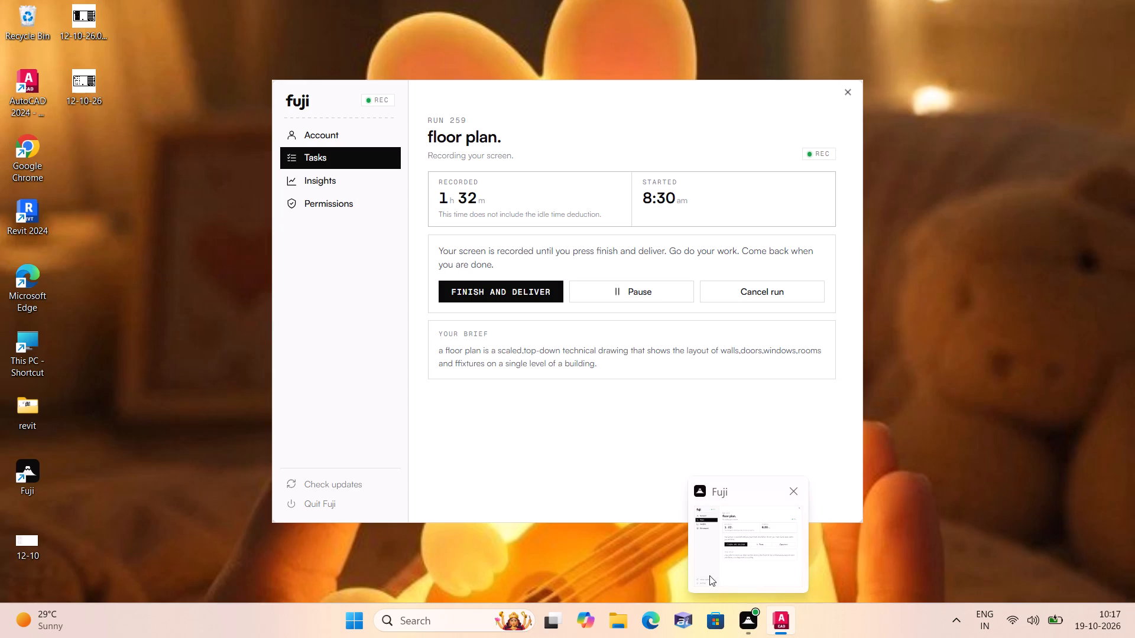
# Label the lower unit's west toilet, north of the southwest bedroom, with multiline text: TOILET, and 8'-0"X4'-0" on the second line.
pyautogui.moveTo(547, 419); pyautogui.dragTo(475, 546, button='middle')
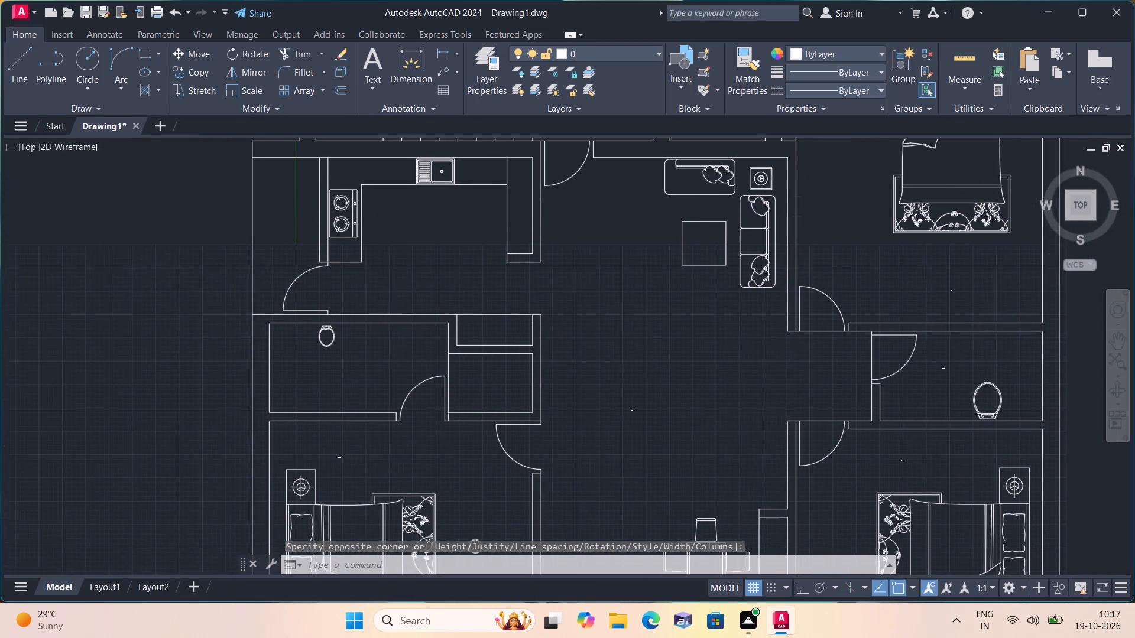
pyautogui.moveTo(475, 546); pyautogui.dragTo(469, 561, button='middle')
pyautogui.press('space')
pyautogui.tripleClick(367, 388)
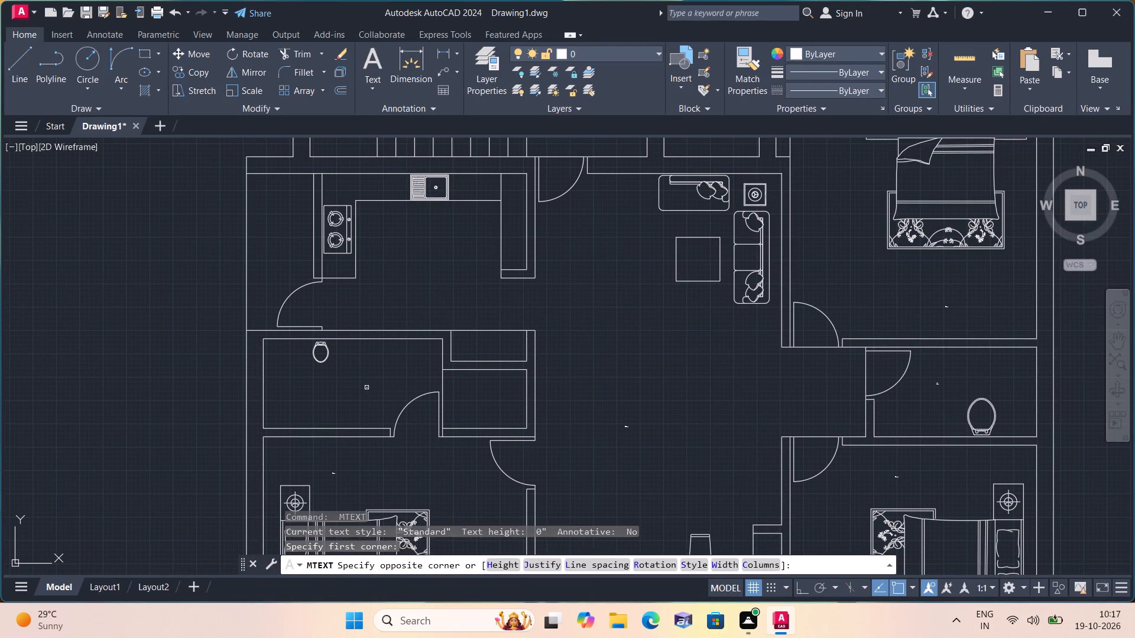
pyautogui.write('TOIL')
pyautogui.write('ET')
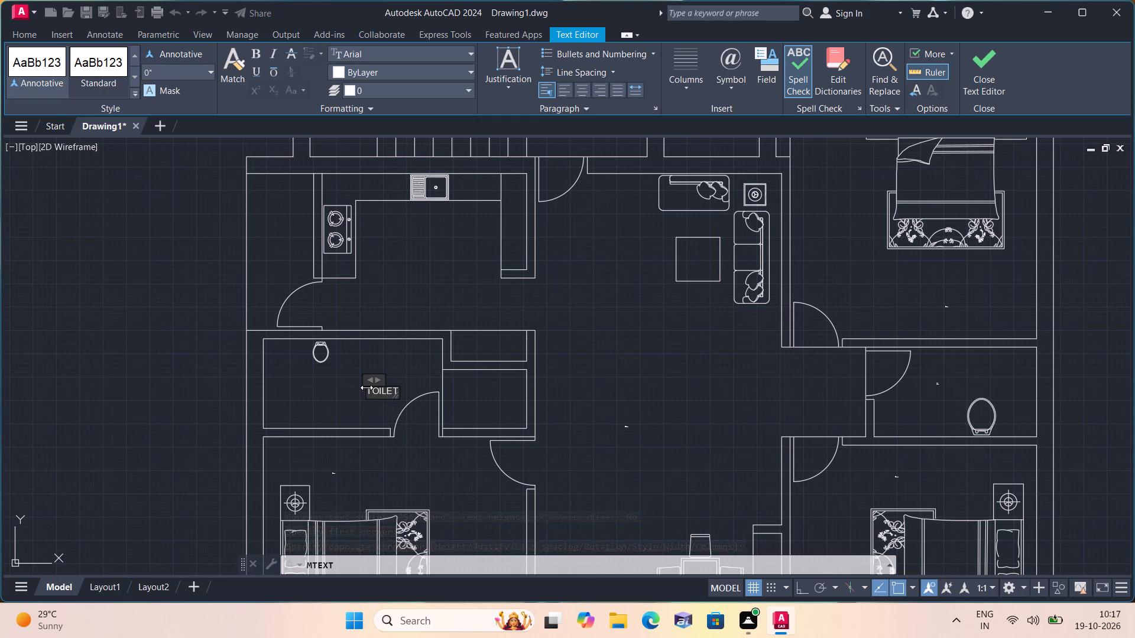
pyautogui.scroll(-2, 367, 388)
pyautogui.scroll(1, 367, 388)
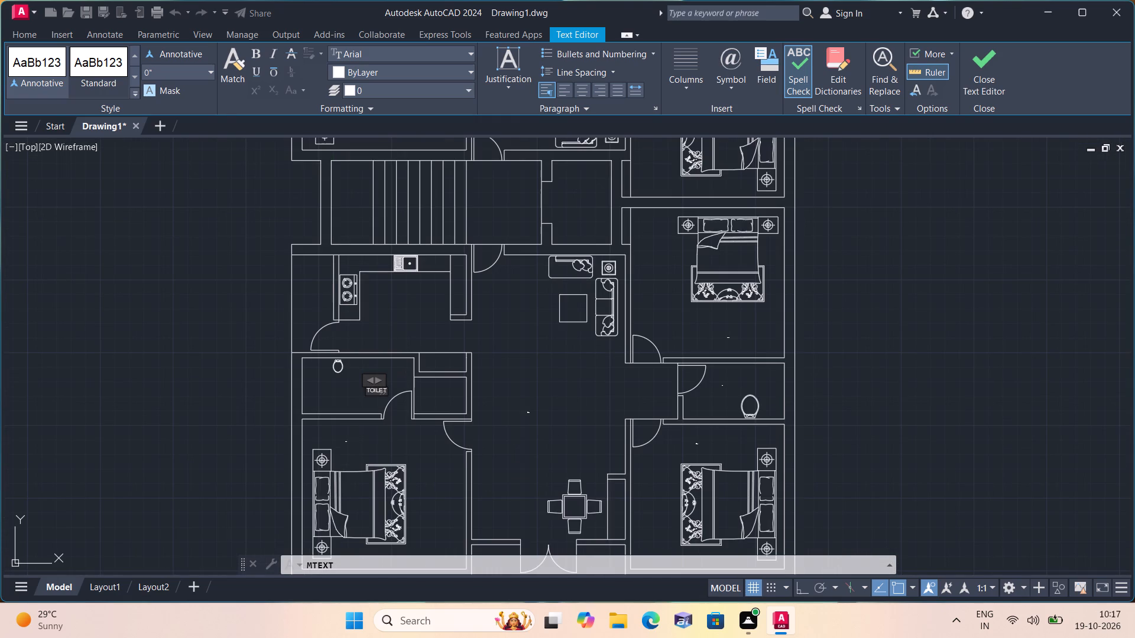
pyautogui.press('Return')
pyautogui.write("8'")
pyautogui.press('-')
pyautogui.write('0"')
pyautogui.press('x')
pyautogui.write('4\'-0"')
pyautogui.click(586, 393)
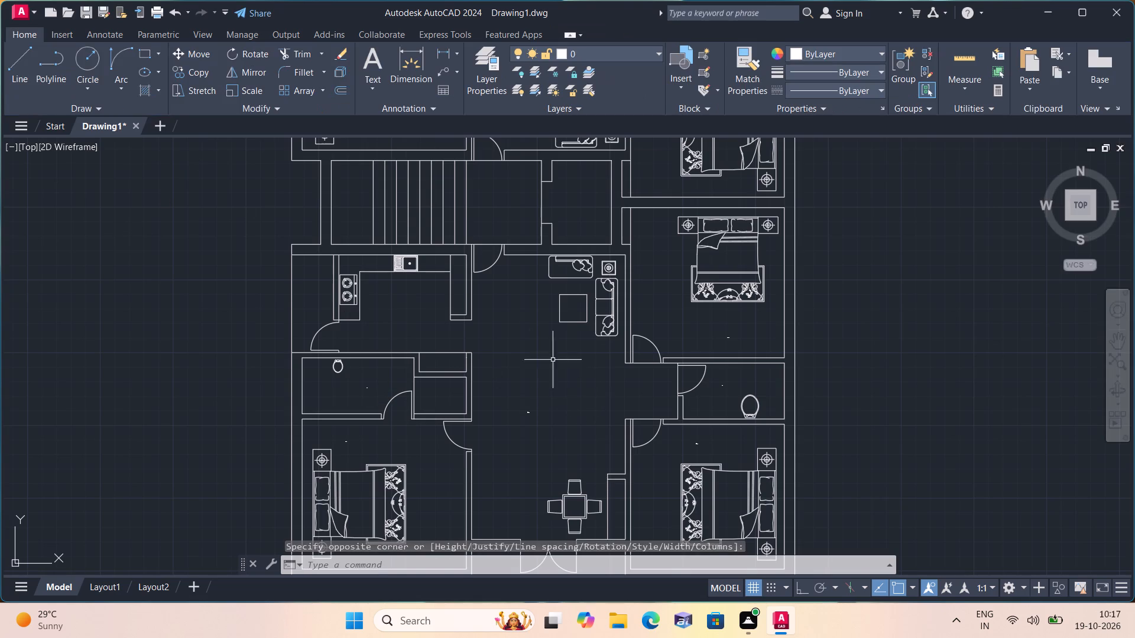
# Label the lower unit's kitchen, below the sink counter, with multiline text: KITCHEN, and 9'-1.5"X7'-0" on the second line.
pyautogui.moveTo(373, 328); pyautogui.dragTo(541, 516, button='middle')
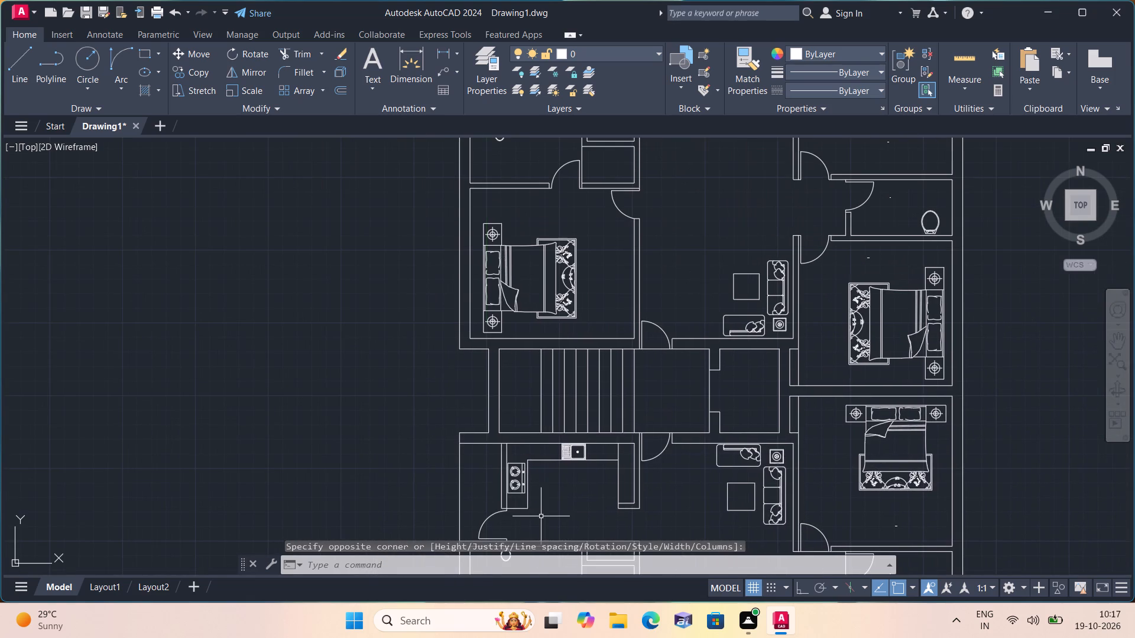
pyautogui.scroll(1, 515, 491)
pyautogui.moveTo(556, 496); pyautogui.dragTo(547, 455, button='middle')
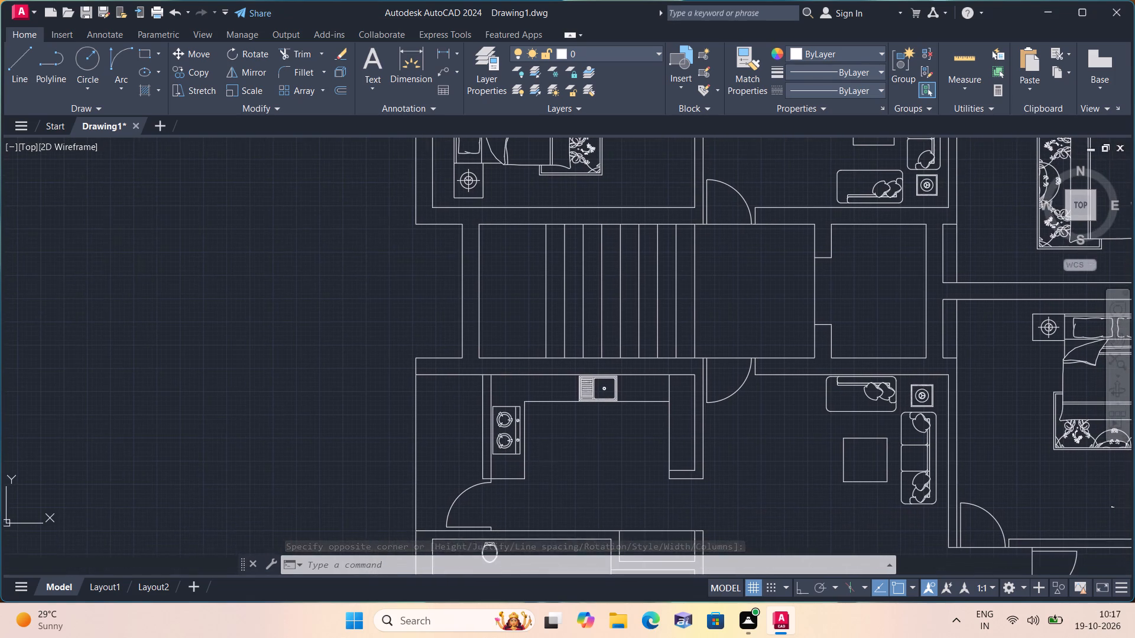
pyautogui.press('space')
pyautogui.tripleClick(566, 462)
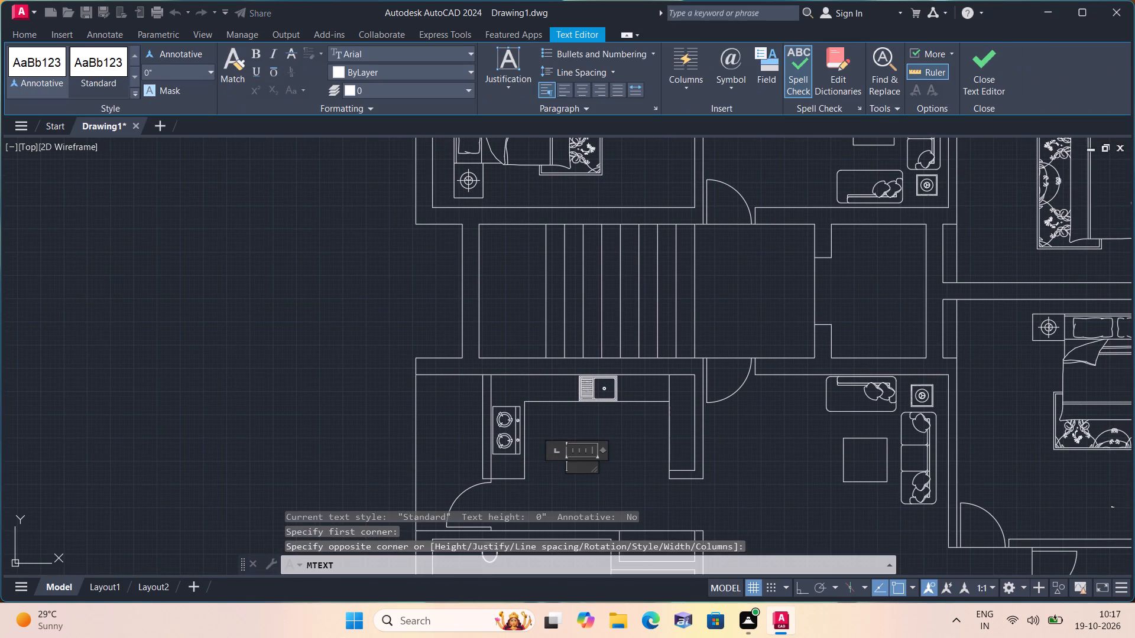
pyautogui.write('KITCHEN')
pyautogui.press('Return')
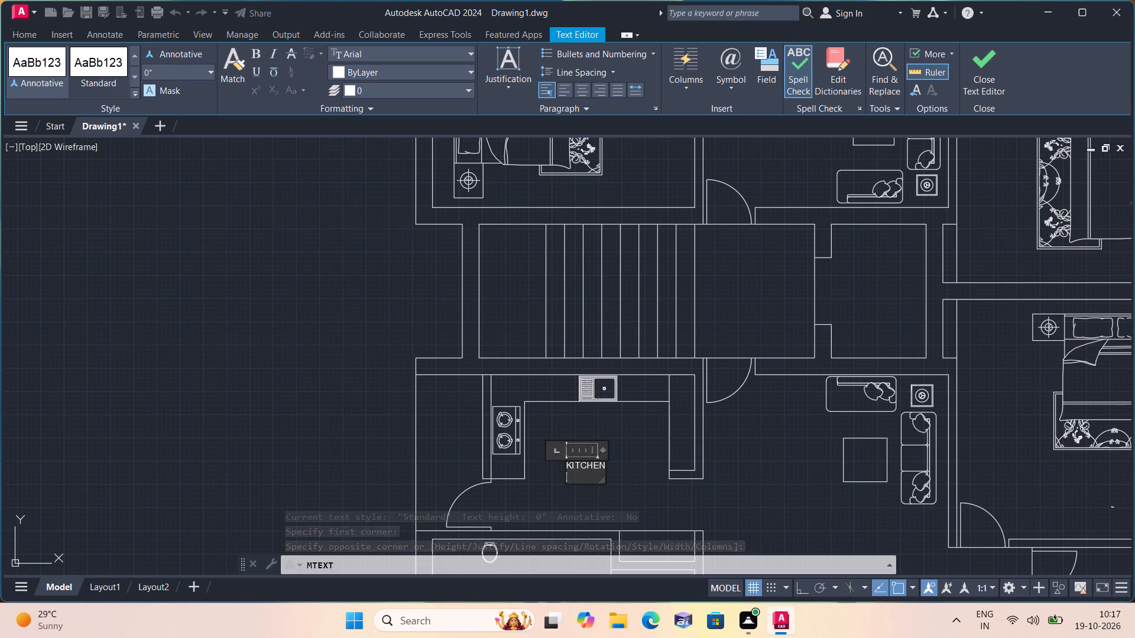
pyautogui.write('9/')
pyautogui.press('BackSpace')
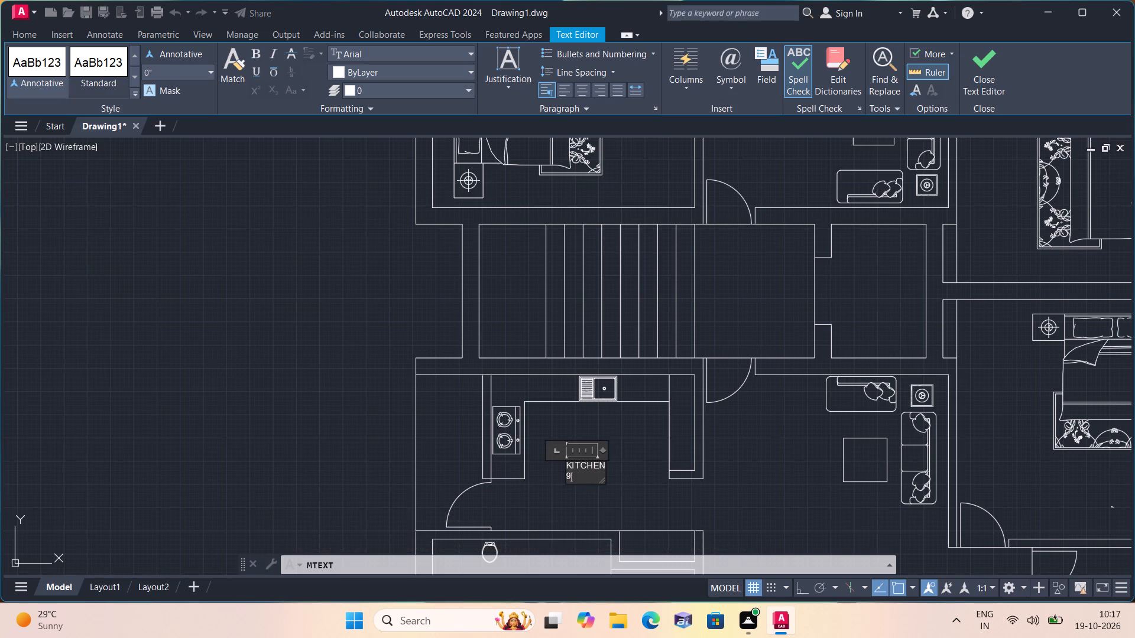
pyautogui.press("'")
pyautogui.write('-1')
pyautogui.write('.5')
pyautogui.hotkey('shift', '"')
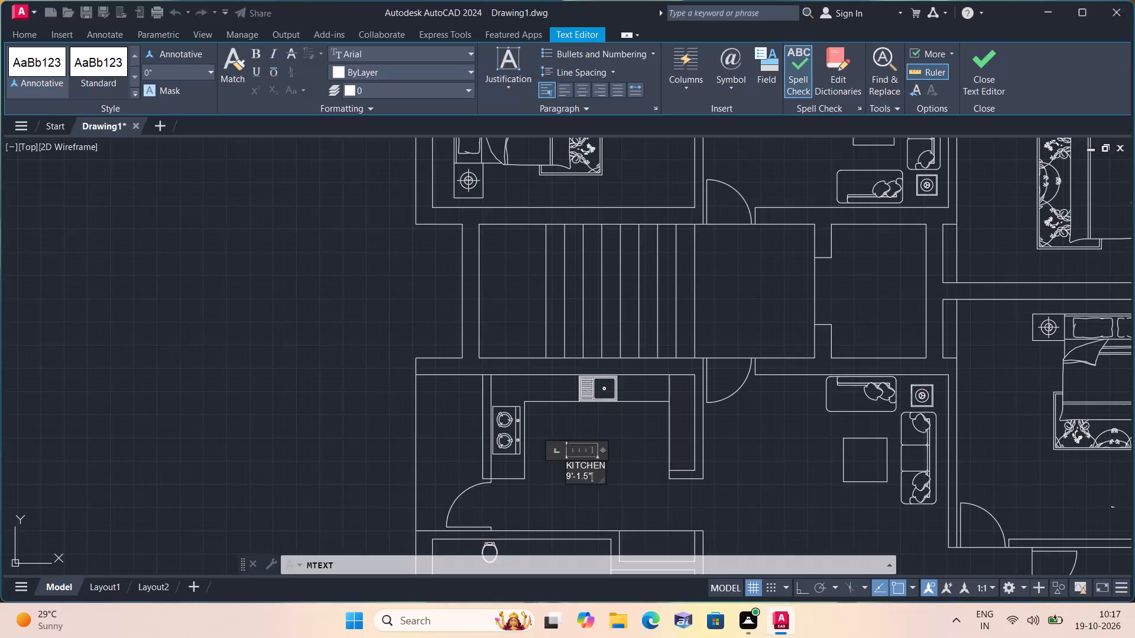
pyautogui.press('x')
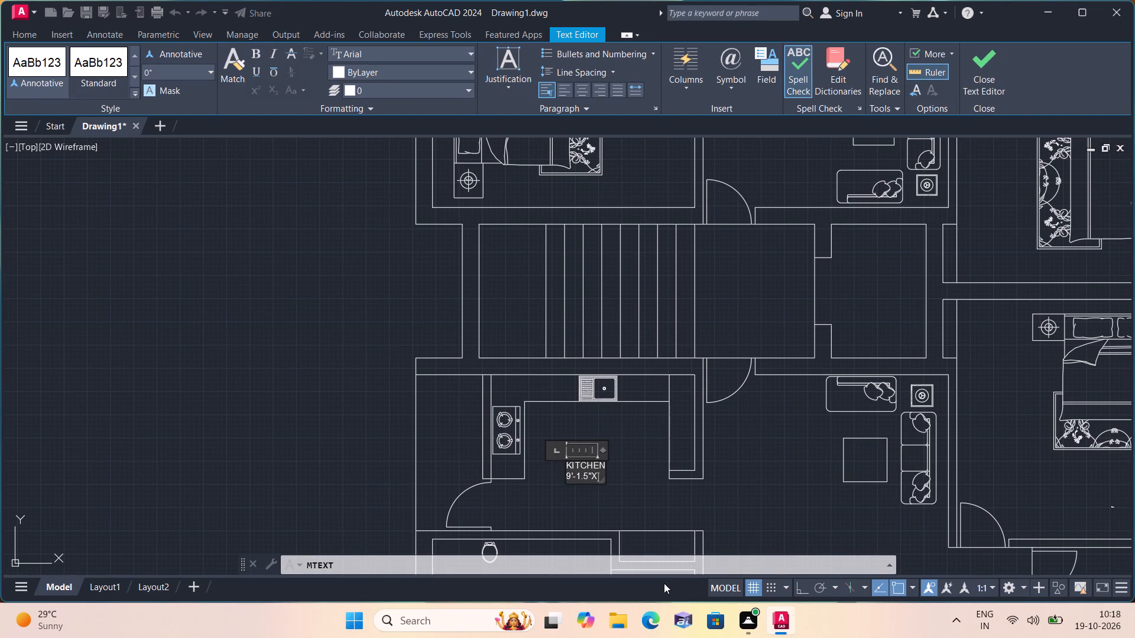
pyautogui.press('7')
pyautogui.press("'")
pyautogui.write('-0"')
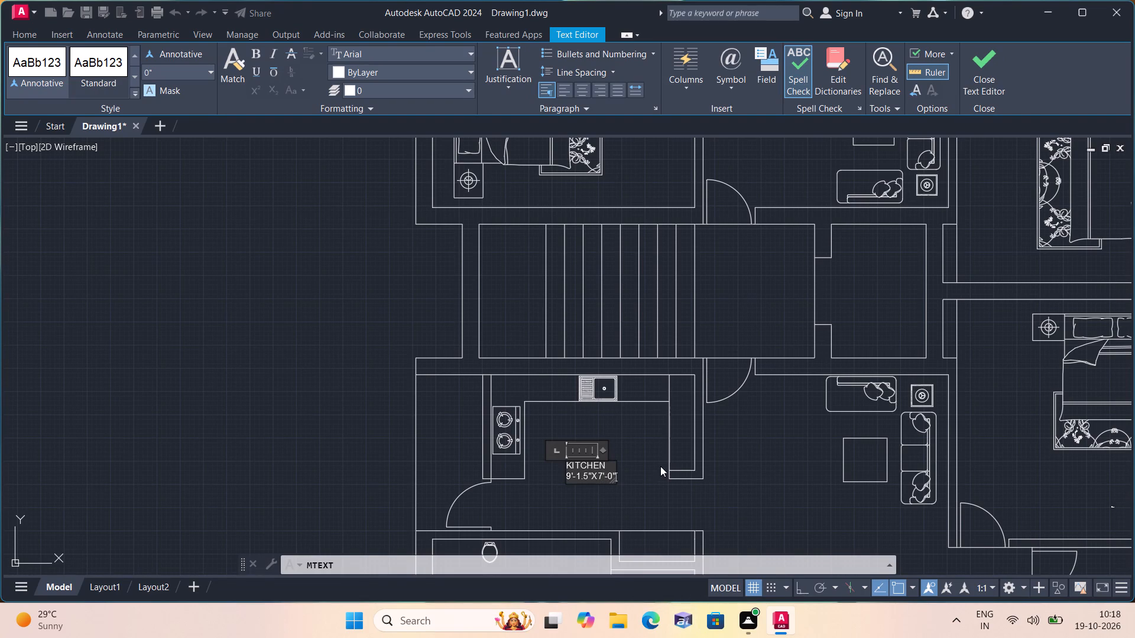
pyautogui.click(657, 458)
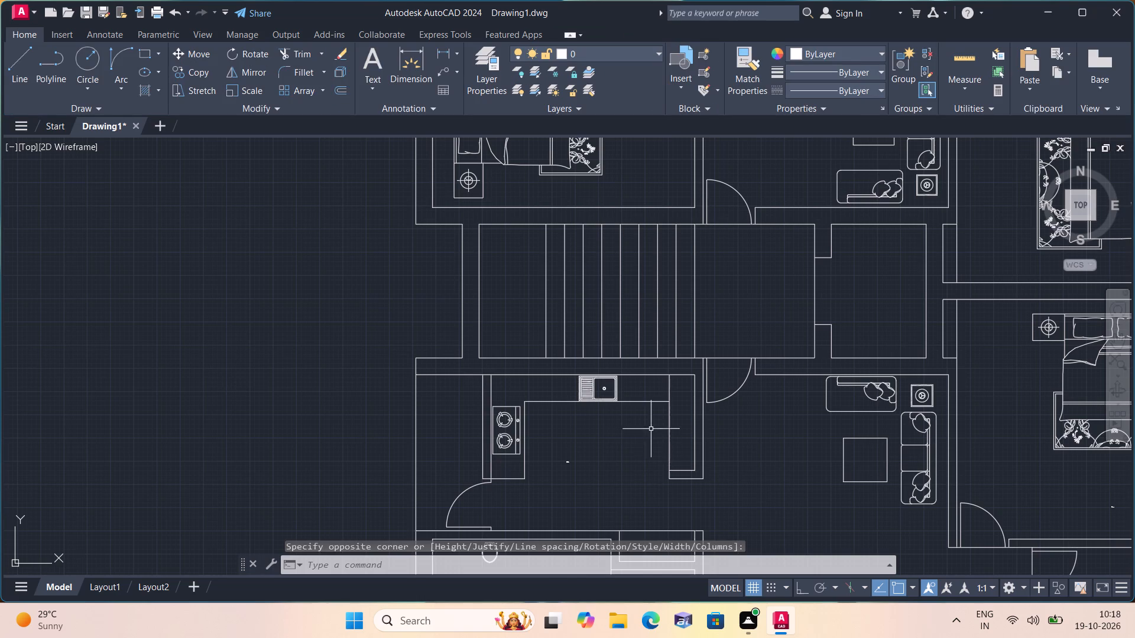
# Label the lower unit's service area, west of the kitchen stove, with multiline text: SERVICE, and 7'-0"X3'-0" on the second line.
pyautogui.scroll(-2, 600, 431)
pyautogui.scroll(3, 580, 450)
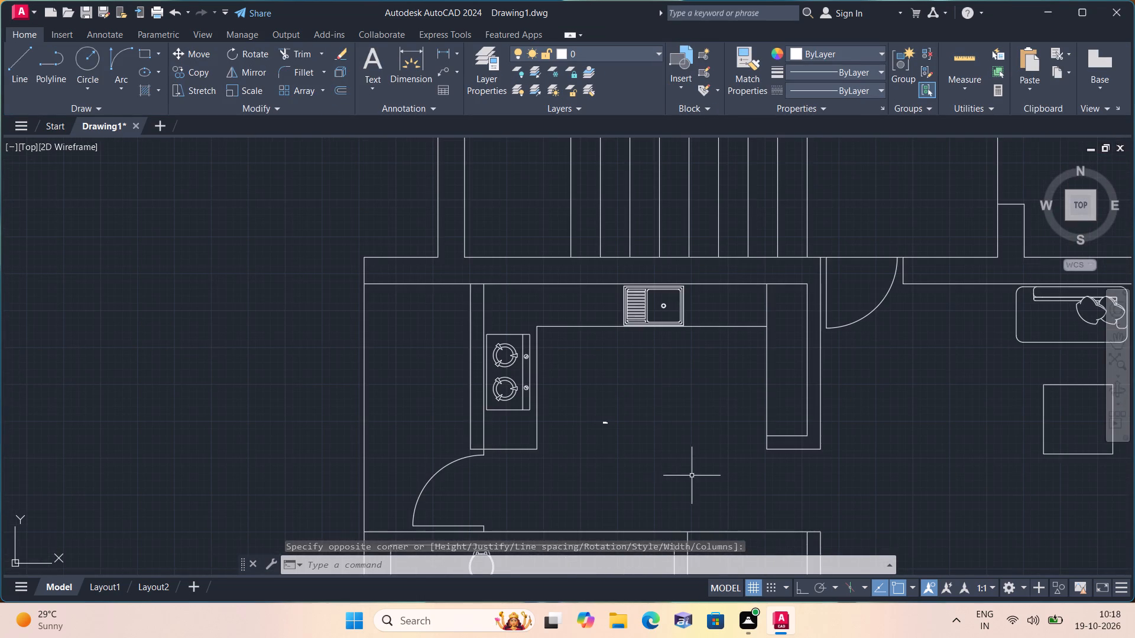
pyautogui.moveTo(502, 448); pyautogui.dragTo(431, 600, button='middle')
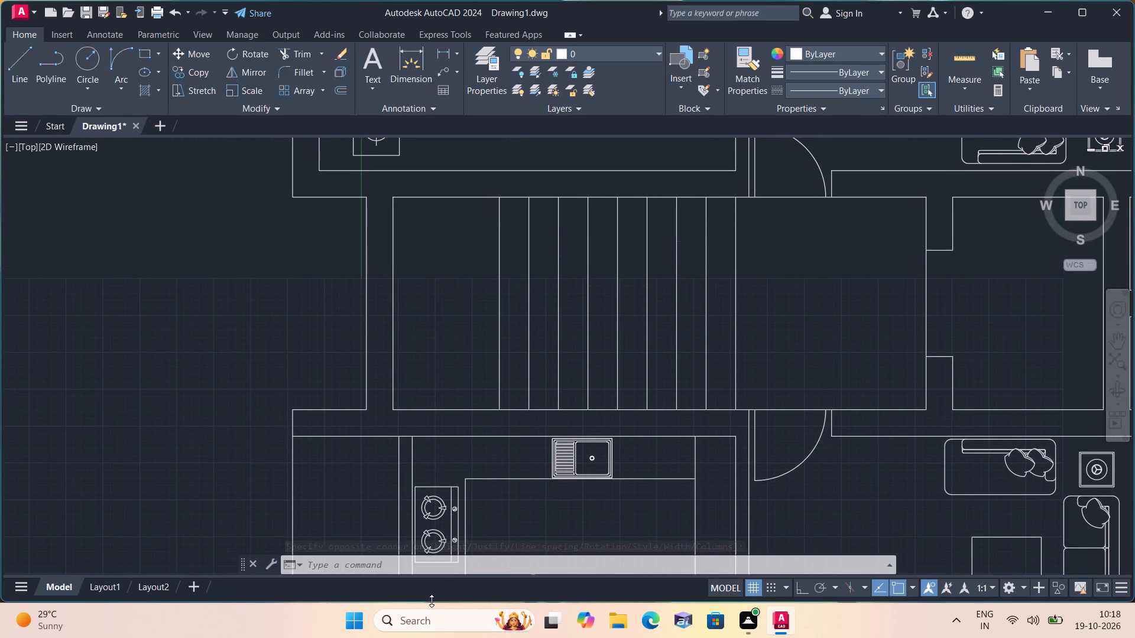
pyautogui.scroll(-1, 434, 546)
pyautogui.moveTo(435, 516); pyautogui.dragTo(412, 443, button='middle')
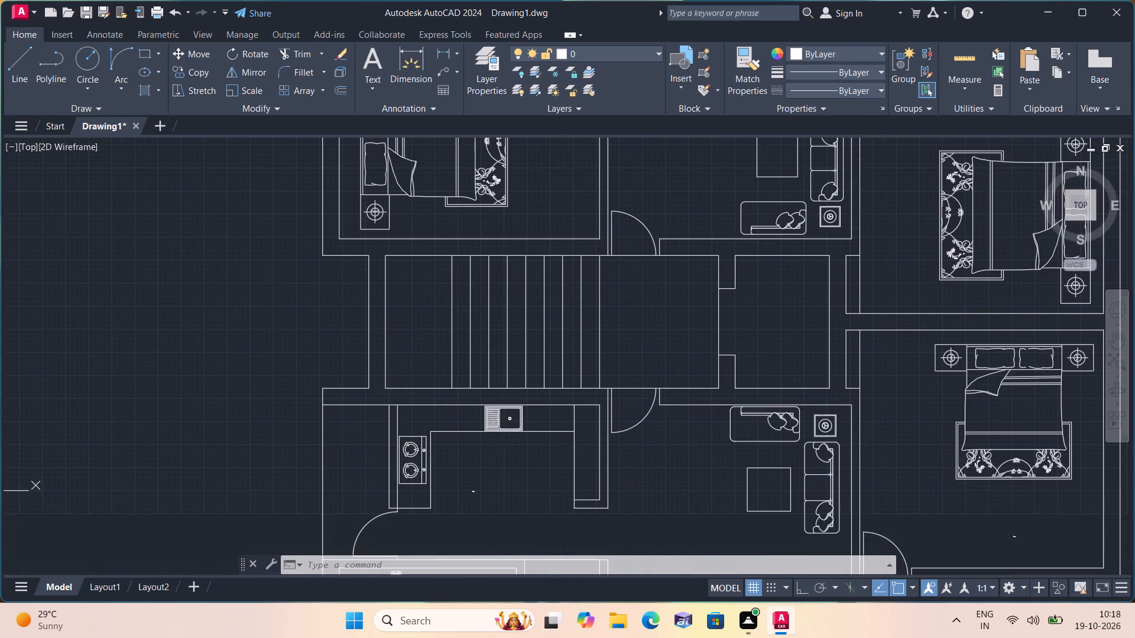
pyautogui.scroll(1, 348, 486)
pyautogui.moveTo(341, 483); pyautogui.dragTo(350, 444, button='middle')
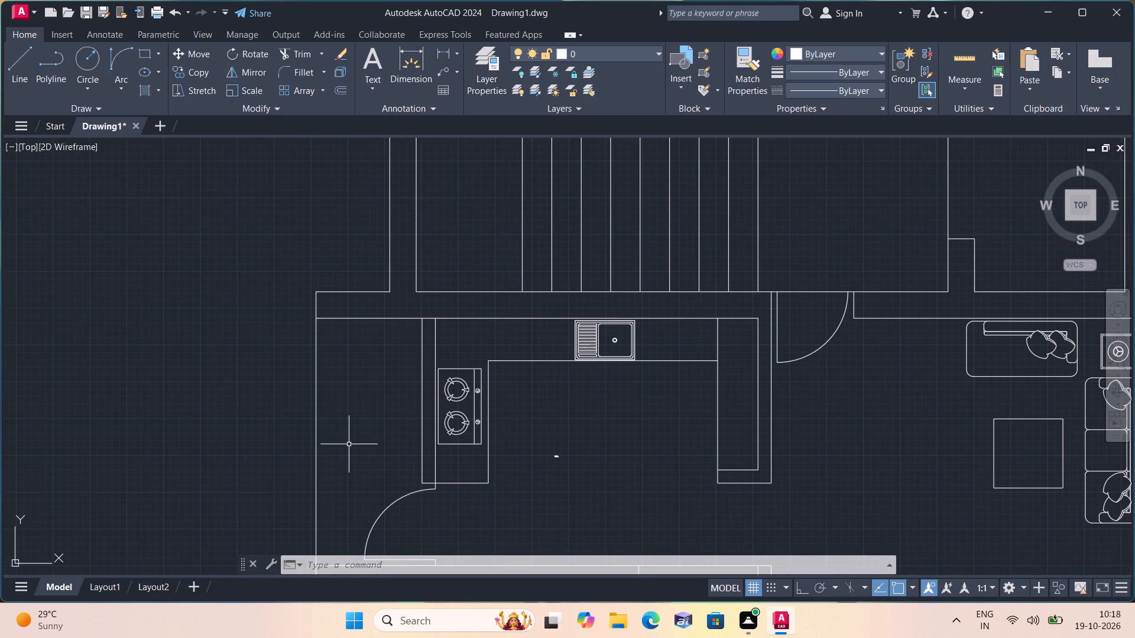
pyautogui.scroll(1, 319, 434)
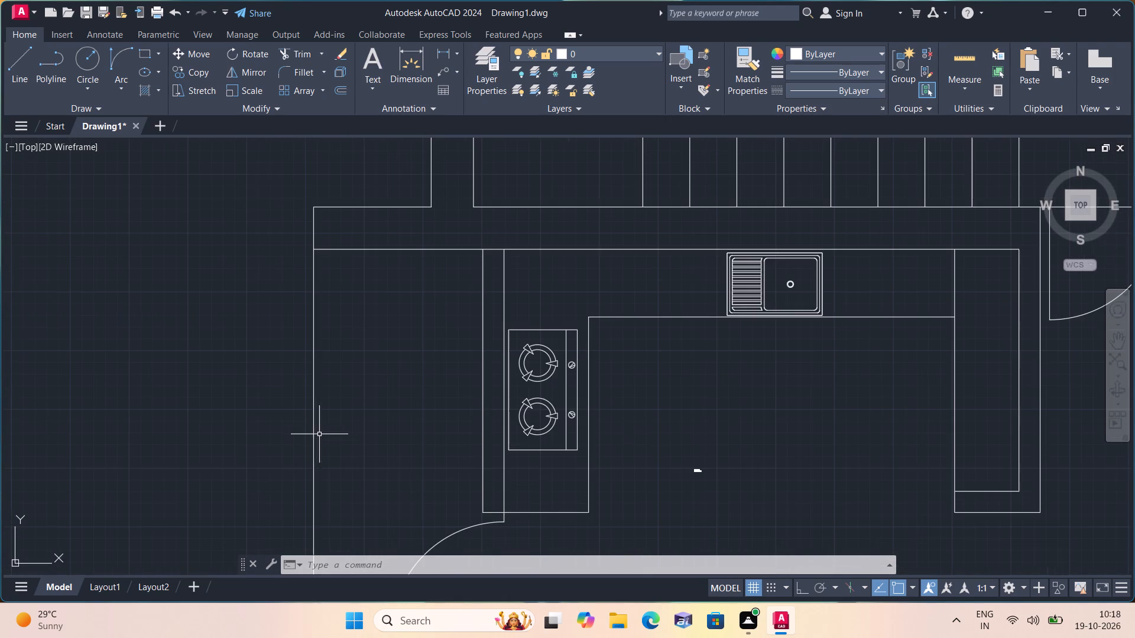
pyautogui.press('space')
pyautogui.tripleClick(327, 432)
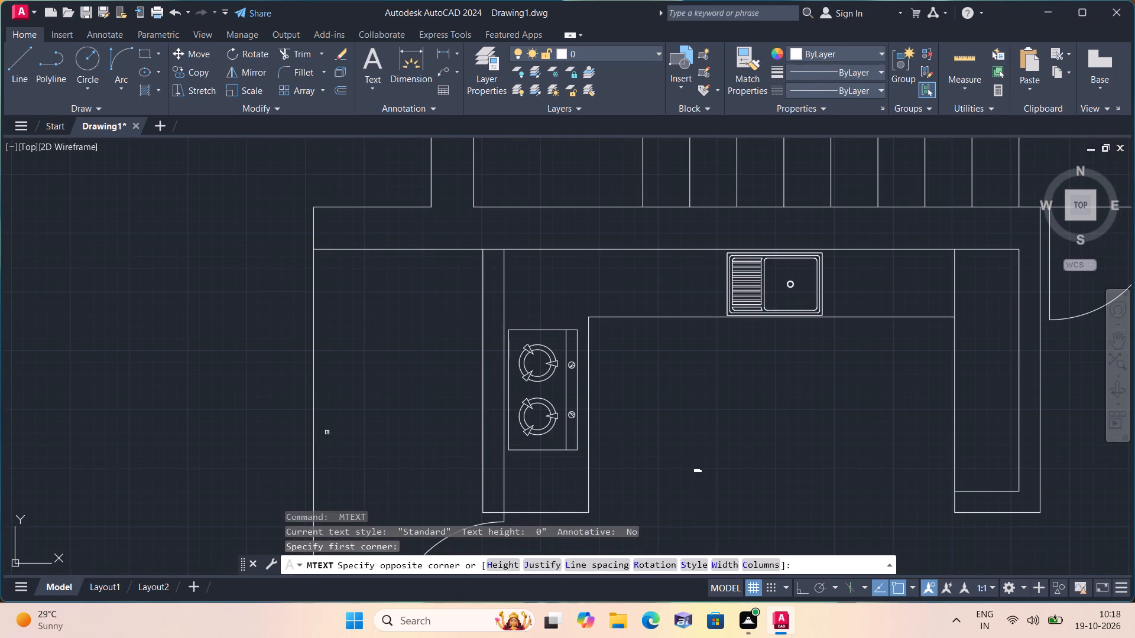
pyautogui.write('SERVICE')
pyautogui.press('Return')
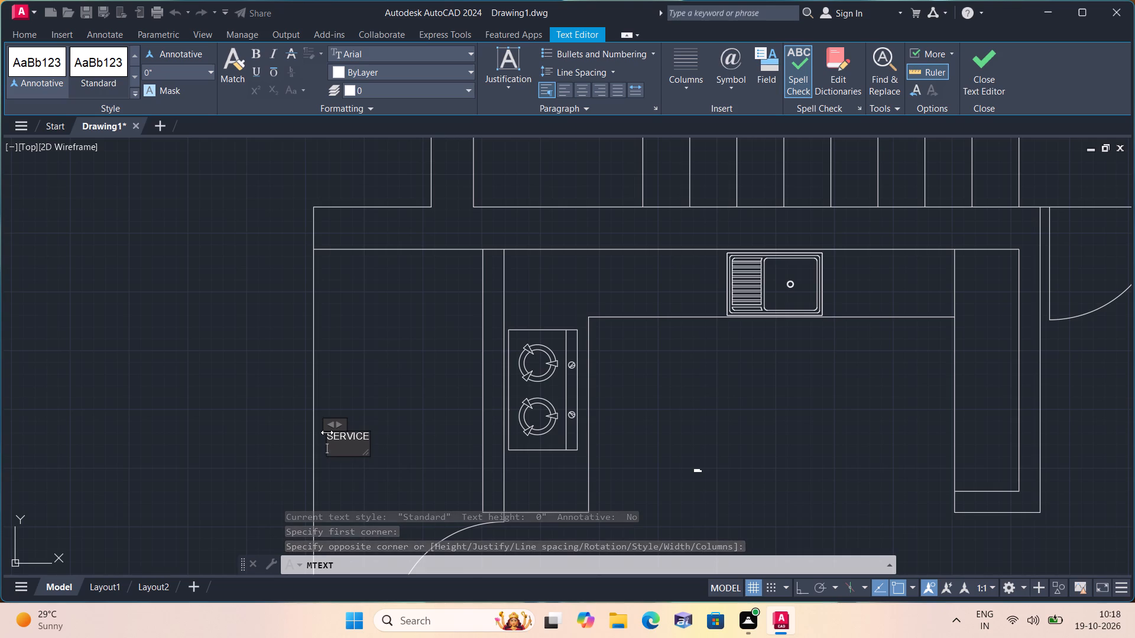
pyautogui.write('7\'-0"X')
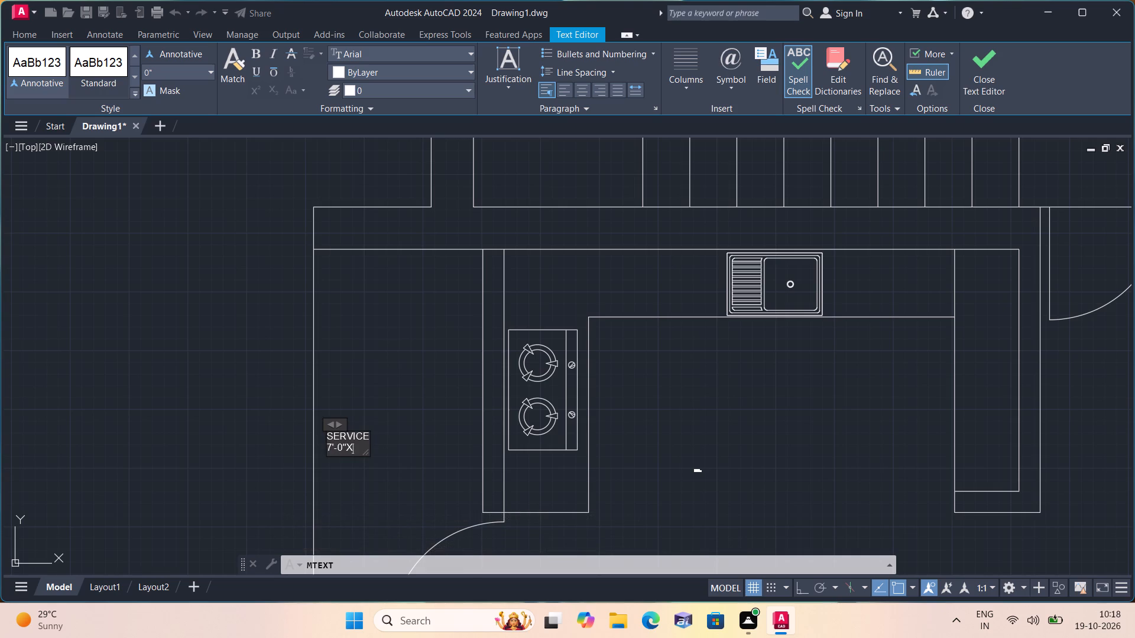
pyautogui.write('3\'-0"')
pyautogui.click(426, 434)
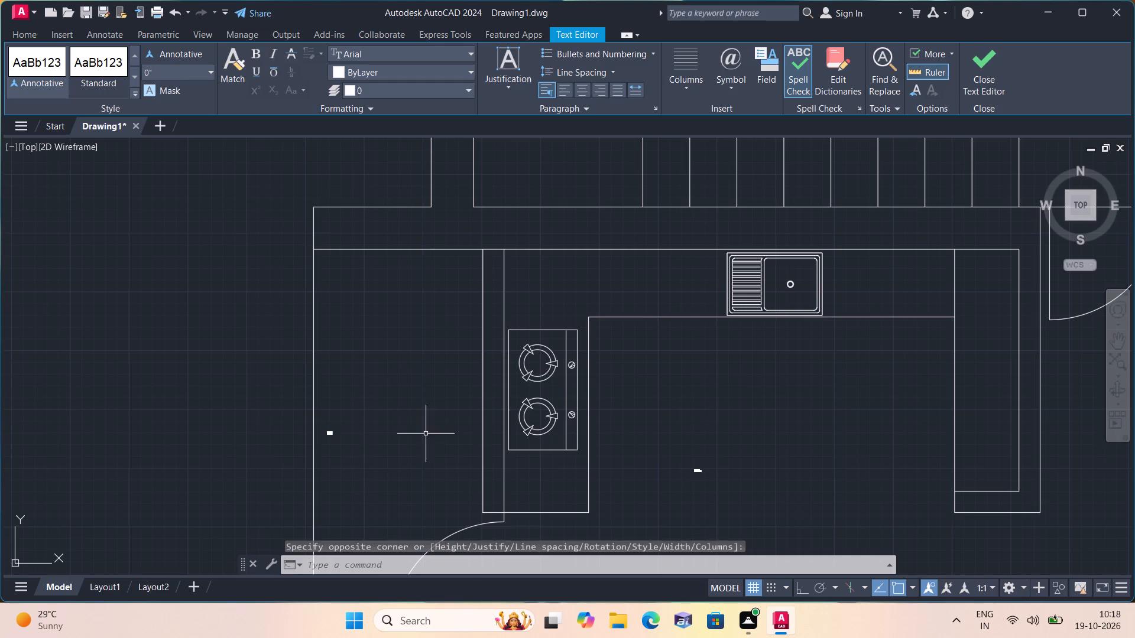
# Label the narrow pooja space at the east end of the lower unit's kitchen with multiline text reading POOJA.
pyautogui.moveTo(453, 451); pyautogui.dragTo(267, 506, button='middle')
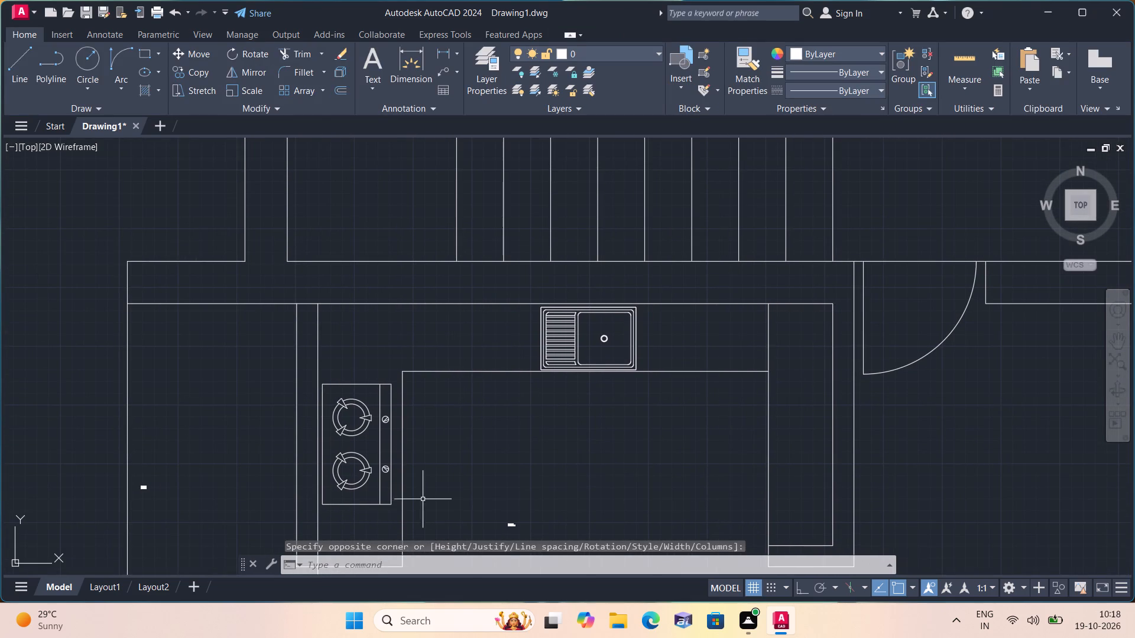
pyautogui.press('p')
pyautogui.press('BackSpace')
pyautogui.press('space')
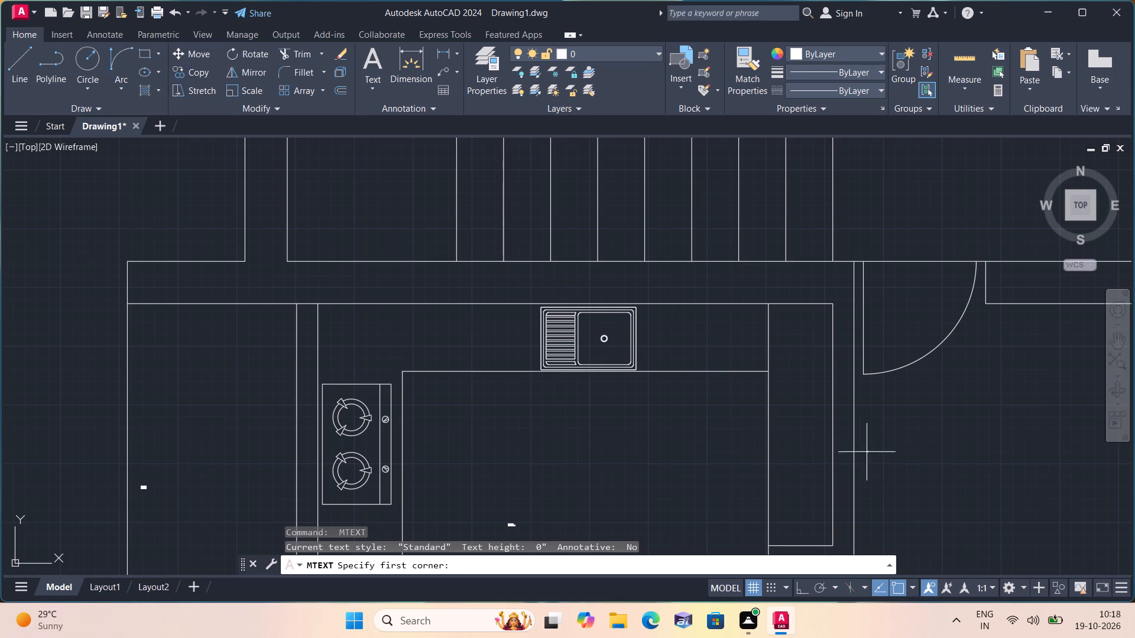
pyautogui.doubleClick(811, 457)
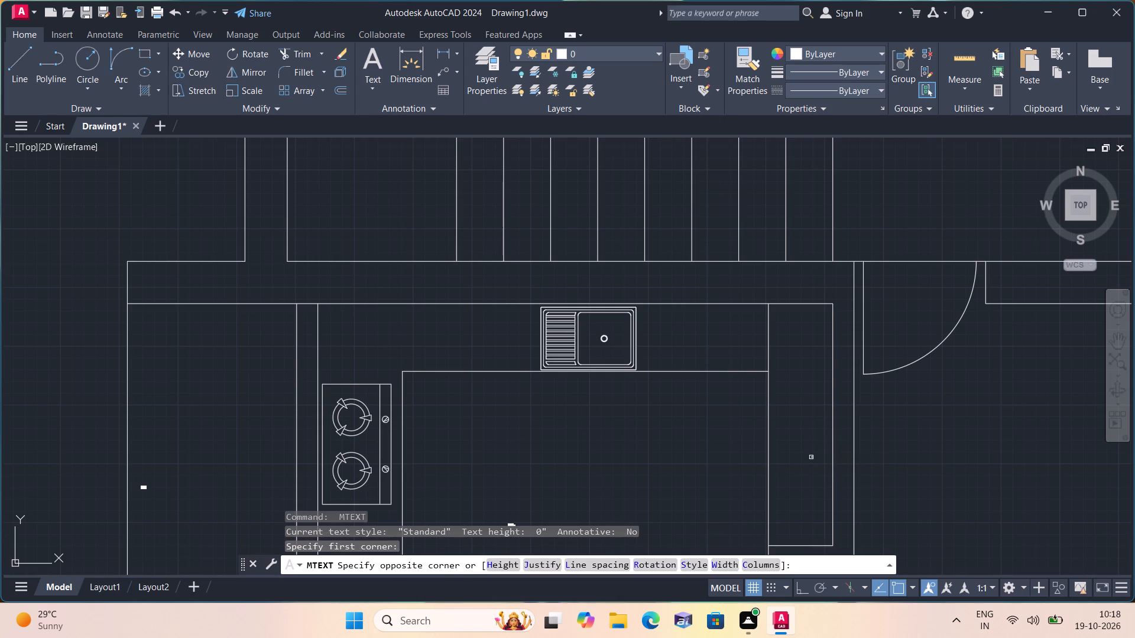
pyautogui.write('POOJA')
pyautogui.press('BackSpace')
pyautogui.press('BackSpace')
pyautogui.press('BackSpace')
pyautogui.press('BackSpace')
pyautogui.press('BackSpace')
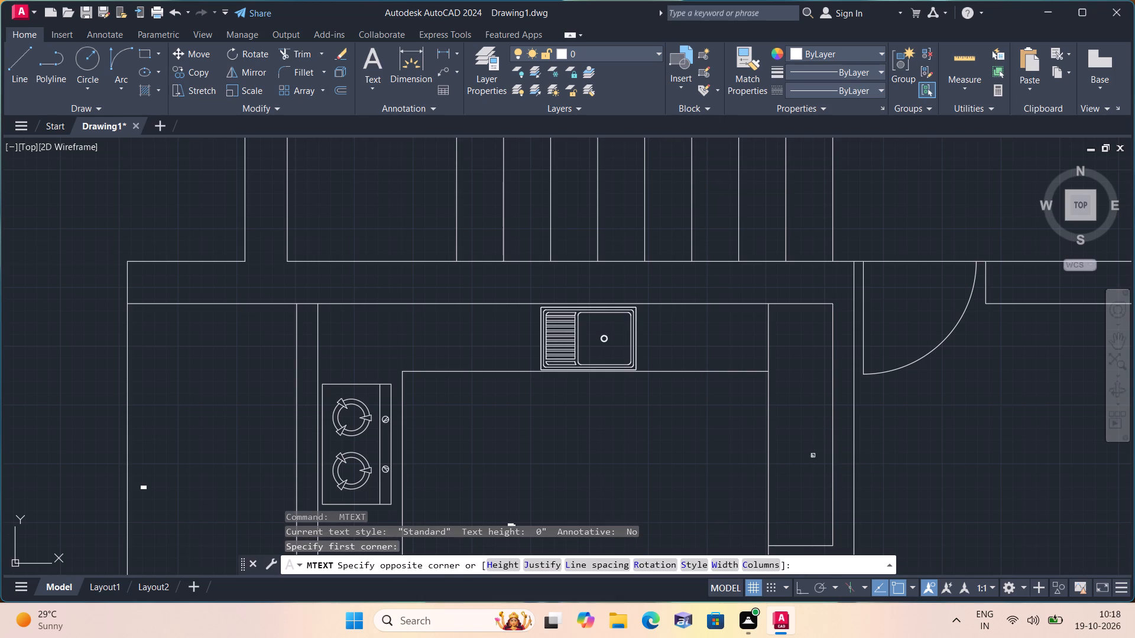
pyautogui.click(813, 455)
pyautogui.click(813, 455)
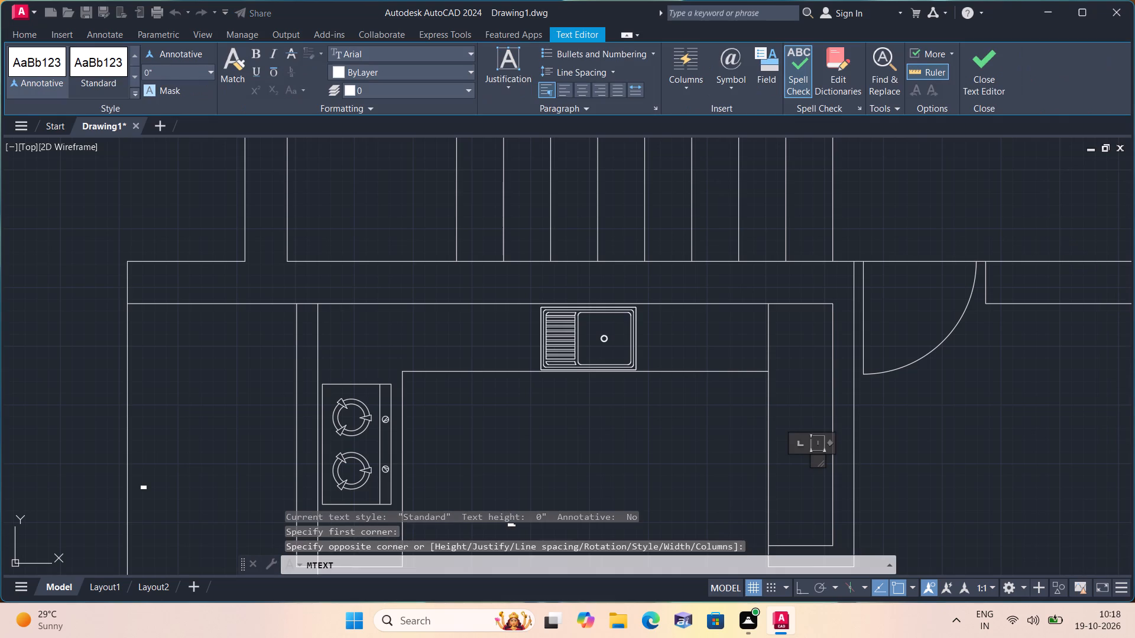
pyautogui.write('POOJA')
pyautogui.click(745, 449)
# Add two separate multiline text labels reading CB, one above the other, in the lower unit's living area just south of the coffee table.
pyautogui.scroll(-1, 747, 449)
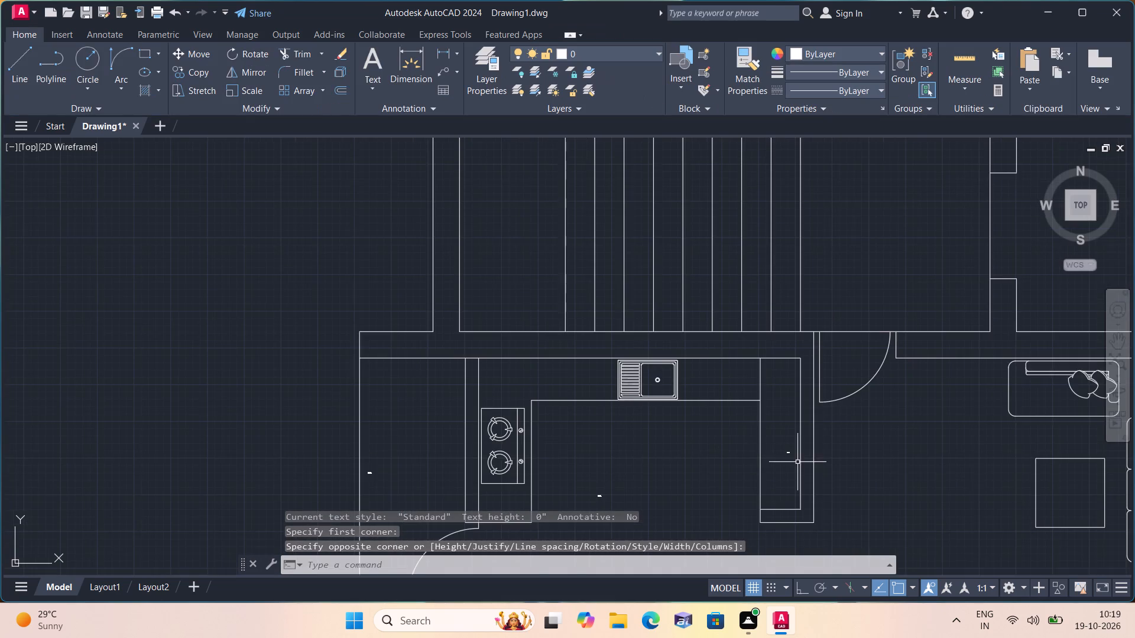
pyautogui.moveTo(800, 464); pyautogui.dragTo(773, 415, button='middle')
pyautogui.scroll(-3, 781, 425)
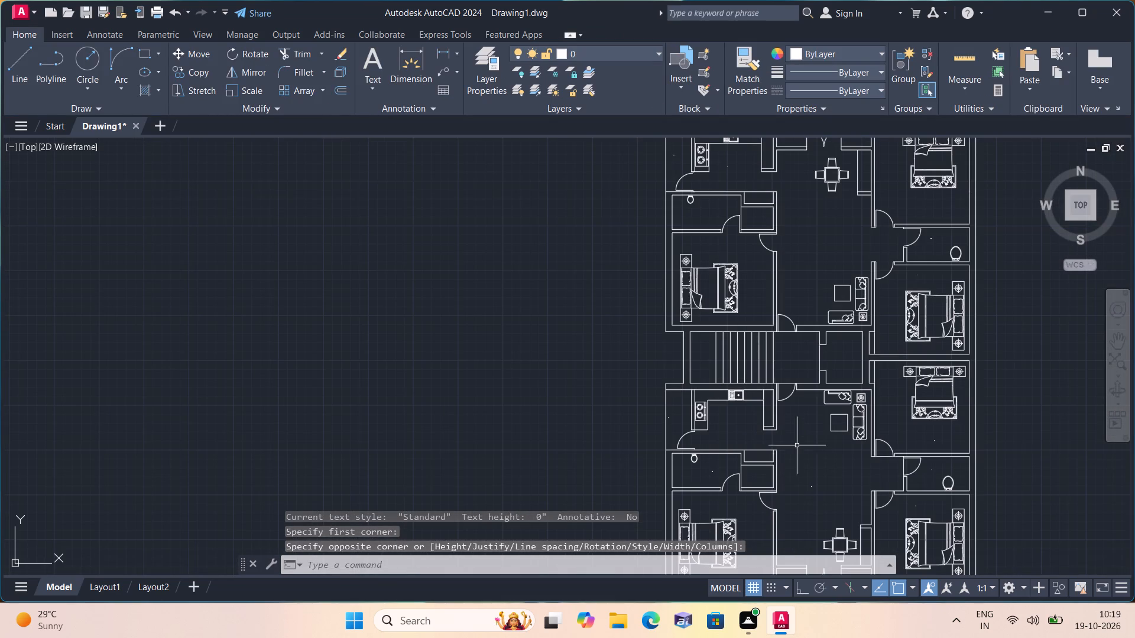
pyautogui.scroll(-1, 780, 429)
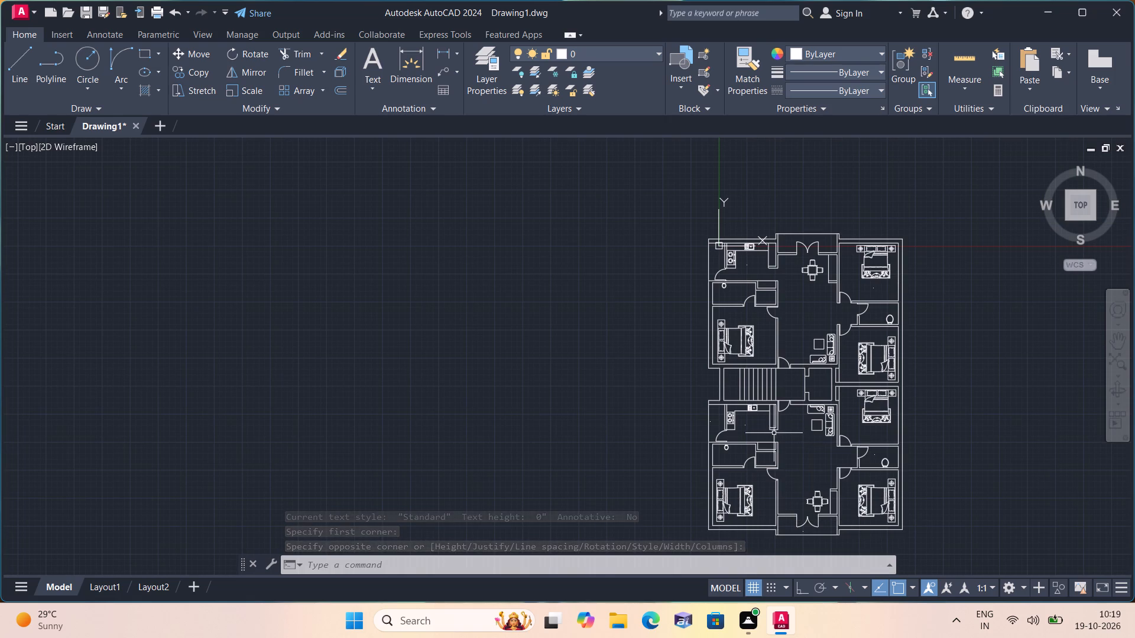
pyautogui.moveTo(744, 437); pyautogui.dragTo(572, 434, button='middle')
pyautogui.scroll(-1, 553, 434)
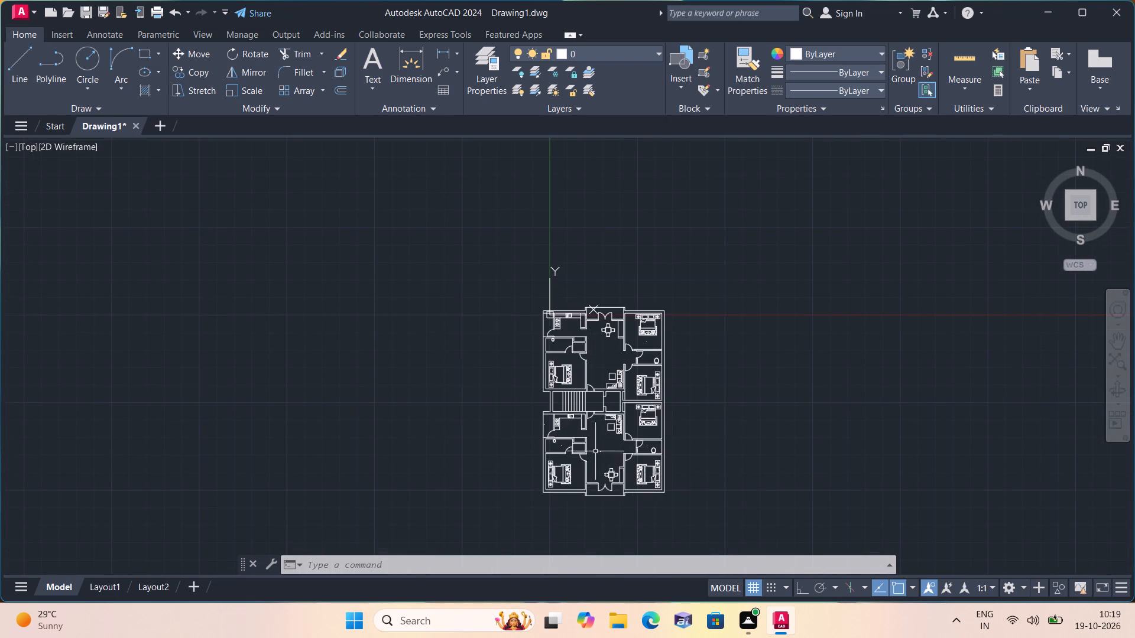
pyautogui.scroll(2, 638, 477)
pyautogui.scroll(3, 559, 471)
pyautogui.moveTo(427, 396); pyautogui.dragTo(421, 431, button='middle')
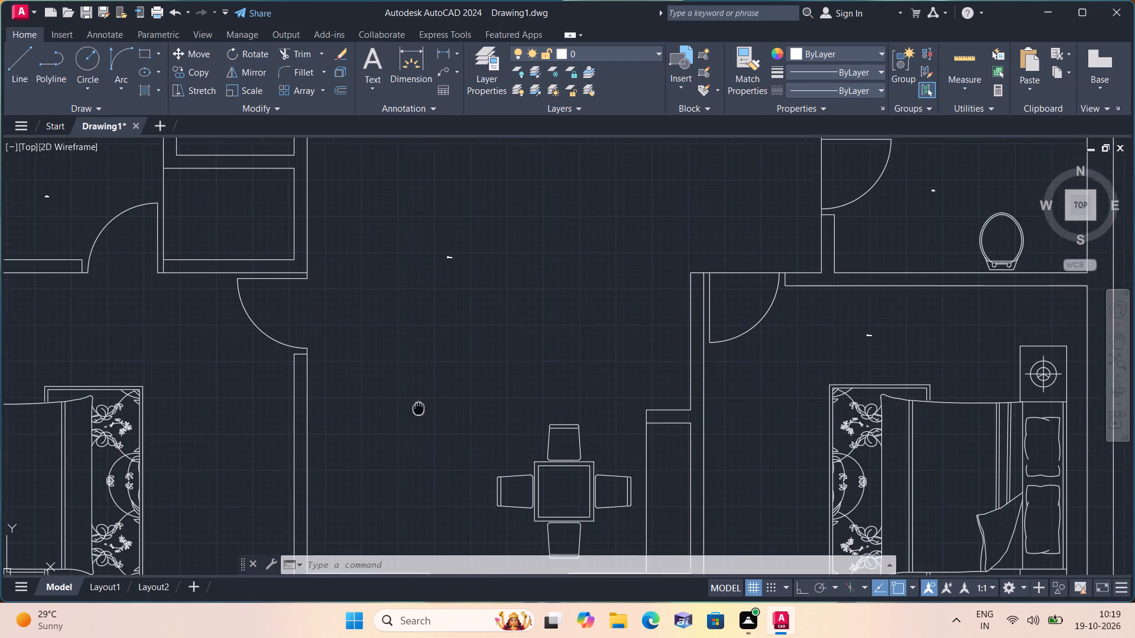
pyautogui.moveTo(421, 431); pyautogui.dragTo(552, 637, button='middle')
pyautogui.scroll(1, 545, 637)
pyautogui.scroll(-1, 533, 585)
pyautogui.scroll(-1, 401, 383)
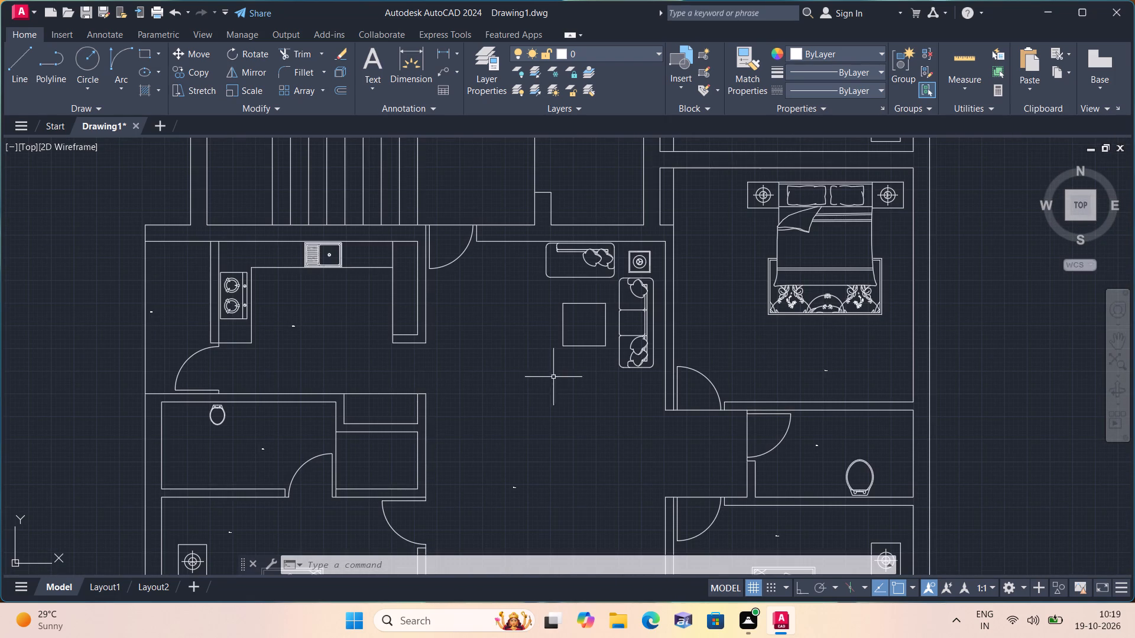
pyautogui.press('space')
pyautogui.tripleClick(578, 375)
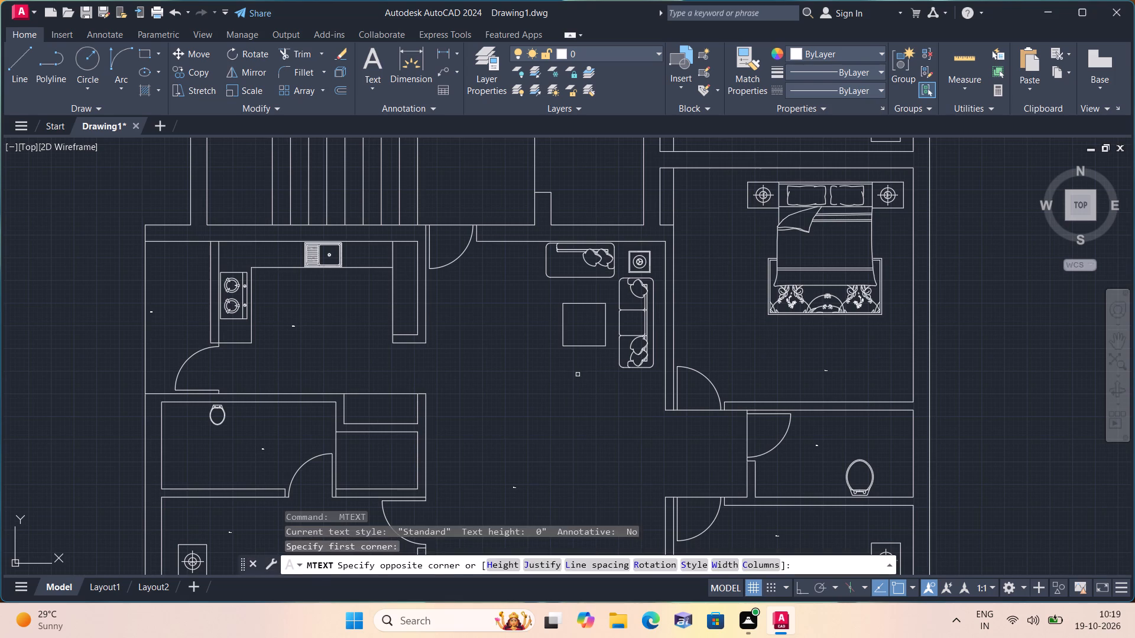
pyautogui.click(578, 375)
pyautogui.write('CB')
pyautogui.click(579, 396)
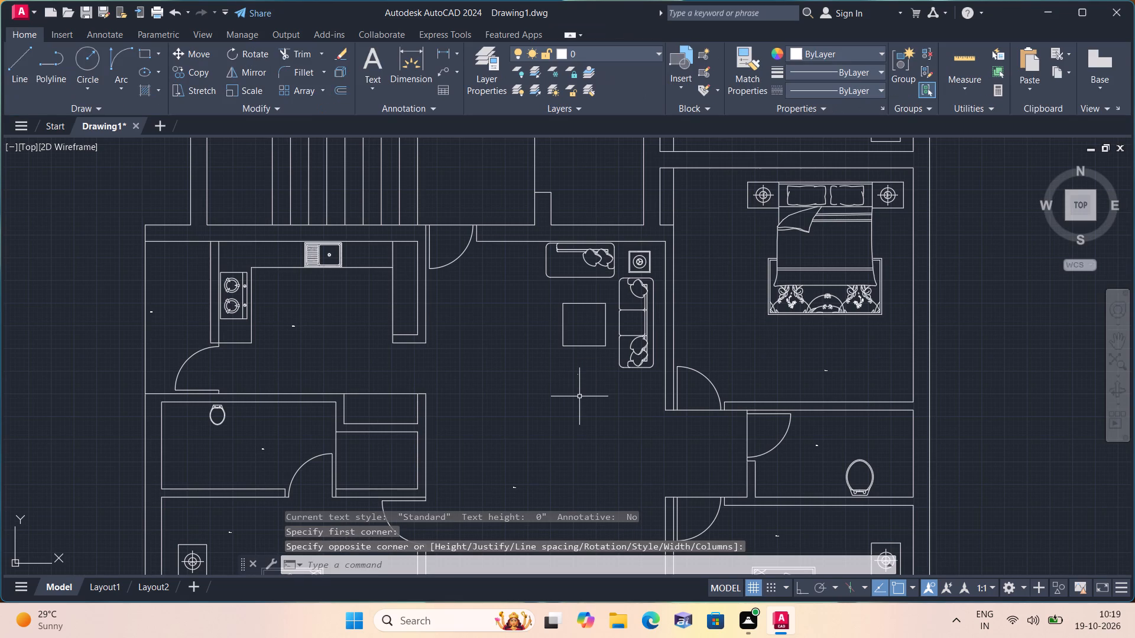
pyautogui.press('space')
pyautogui.click(579, 403)
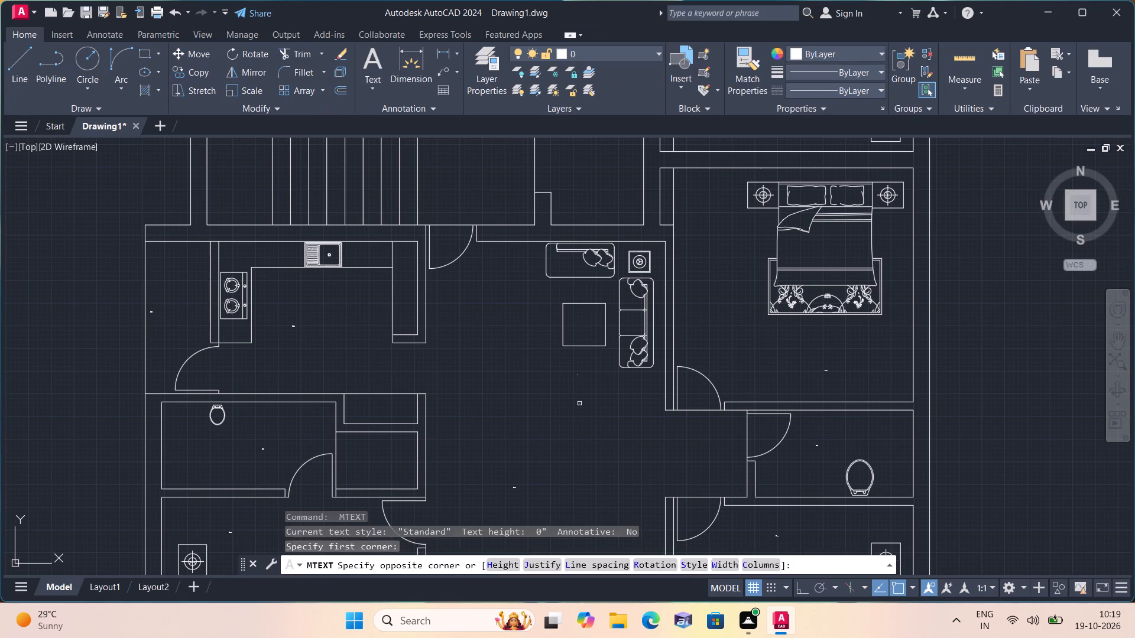
pyautogui.tripleClick(579, 403)
pyautogui.write('CB')
pyautogui.click(578, 453)
# Add a multiline text label reading W/M in the lower unit's living area, south of the two CB labels.
pyautogui.press('space')
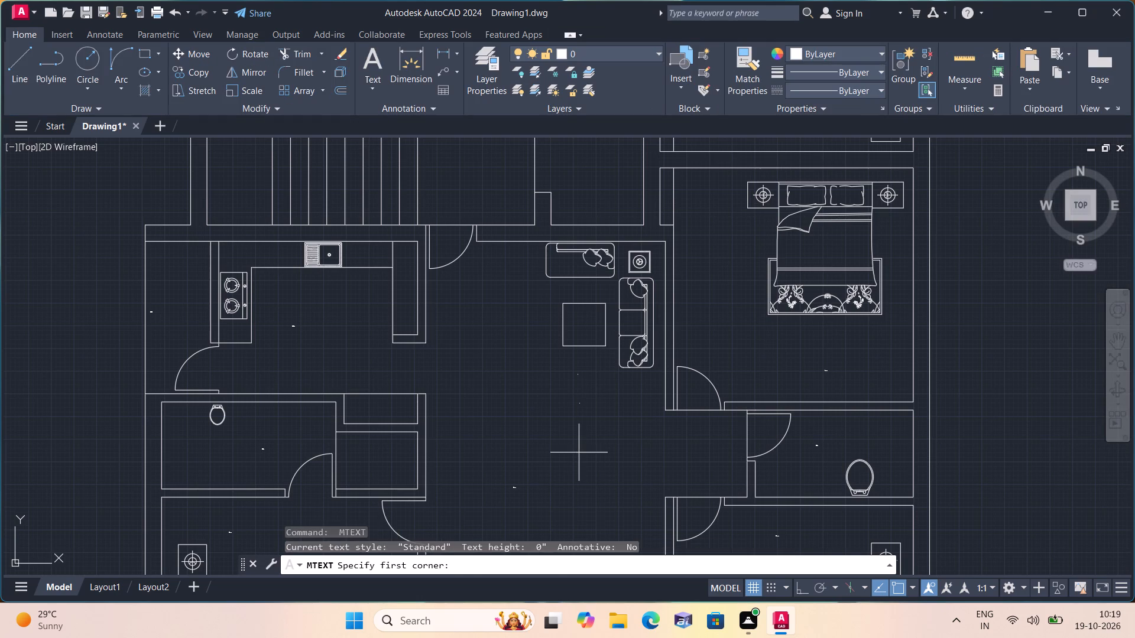
pyautogui.tripleClick(579, 453)
pyautogui.write('W/')
pyautogui.press('m')
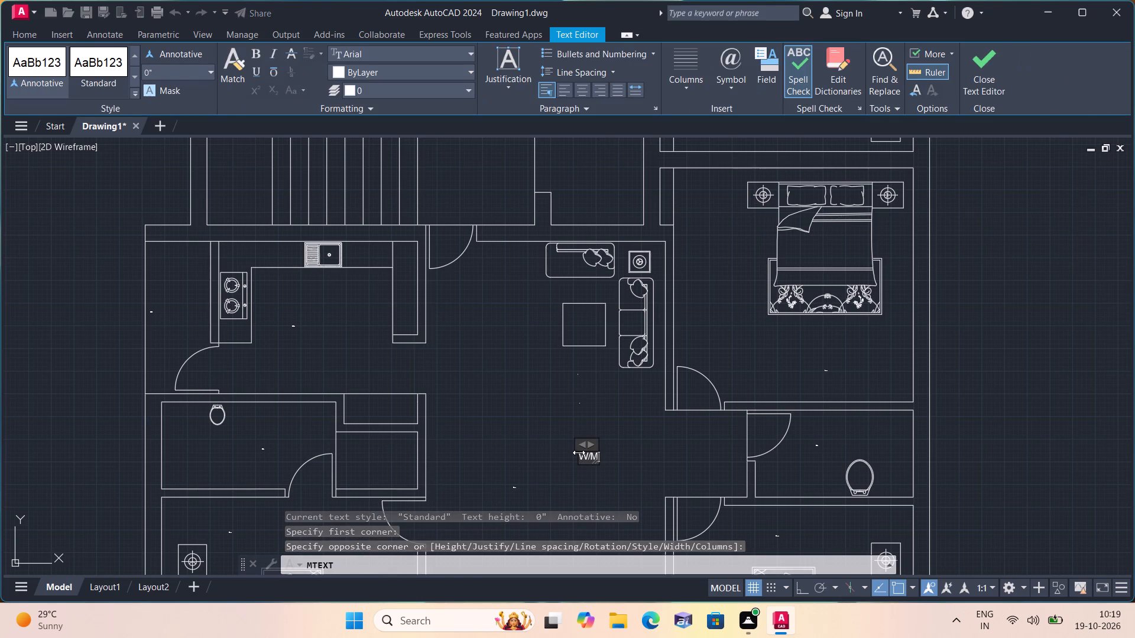
pyautogui.click(559, 428)
# Label the upper unit's living area, northwest of the sofa set, with multiline text: LIVING, and 11'-0"X20'-4.5" on the second line.
pyautogui.moveTo(559, 428); pyautogui.dragTo(606, 634, button='middle')
pyautogui.scroll(-1, 557, 428)
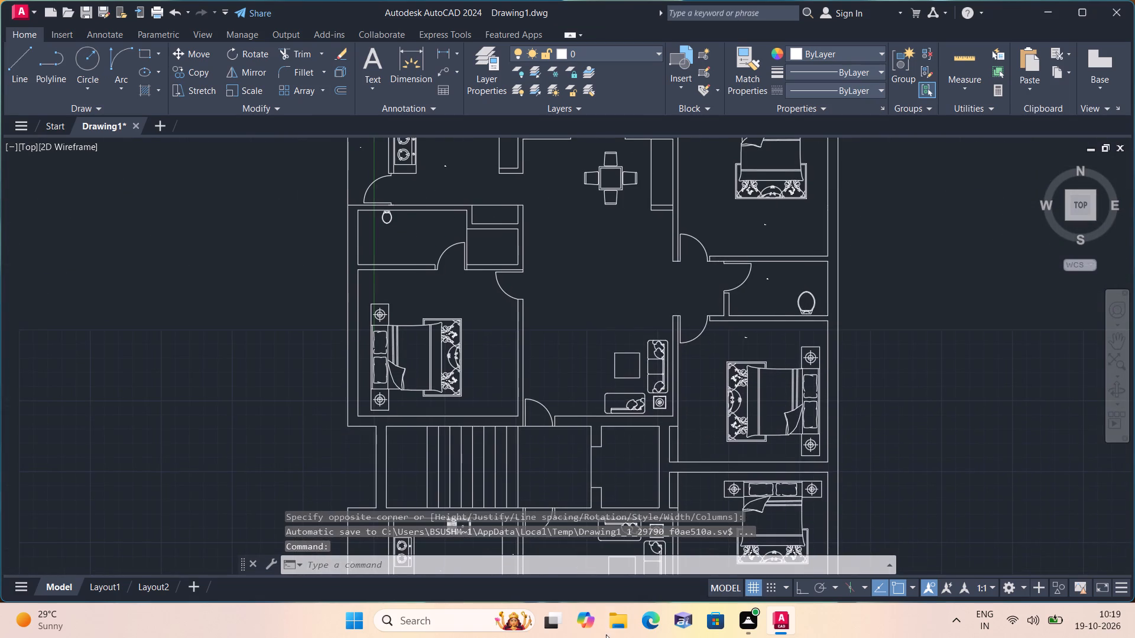
pyautogui.press('space')
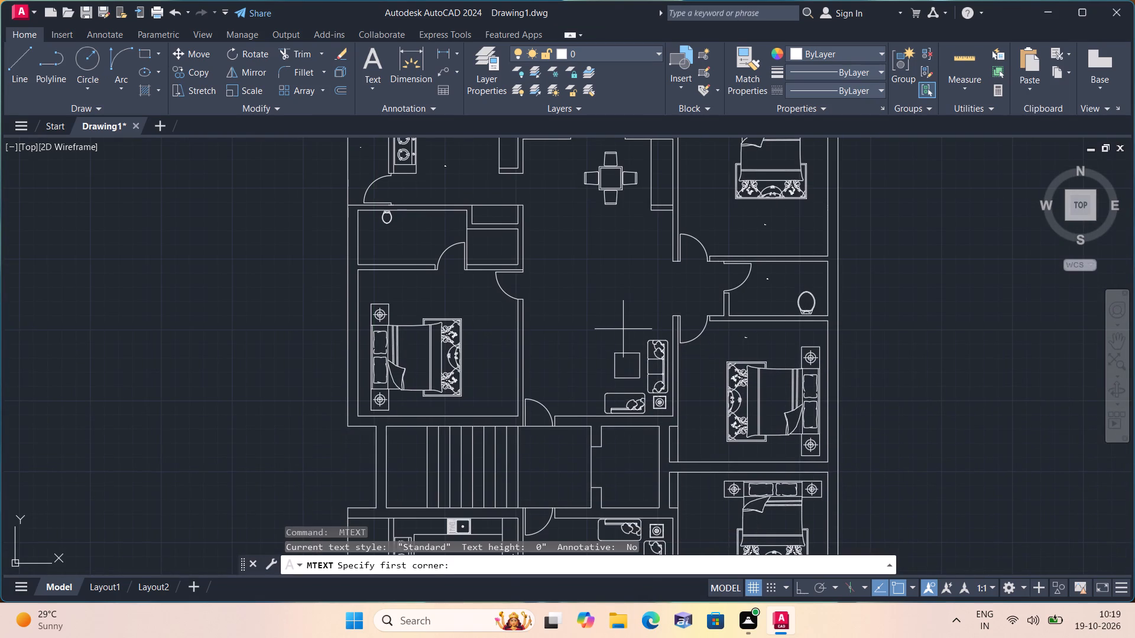
pyautogui.tripleClick(546, 302)
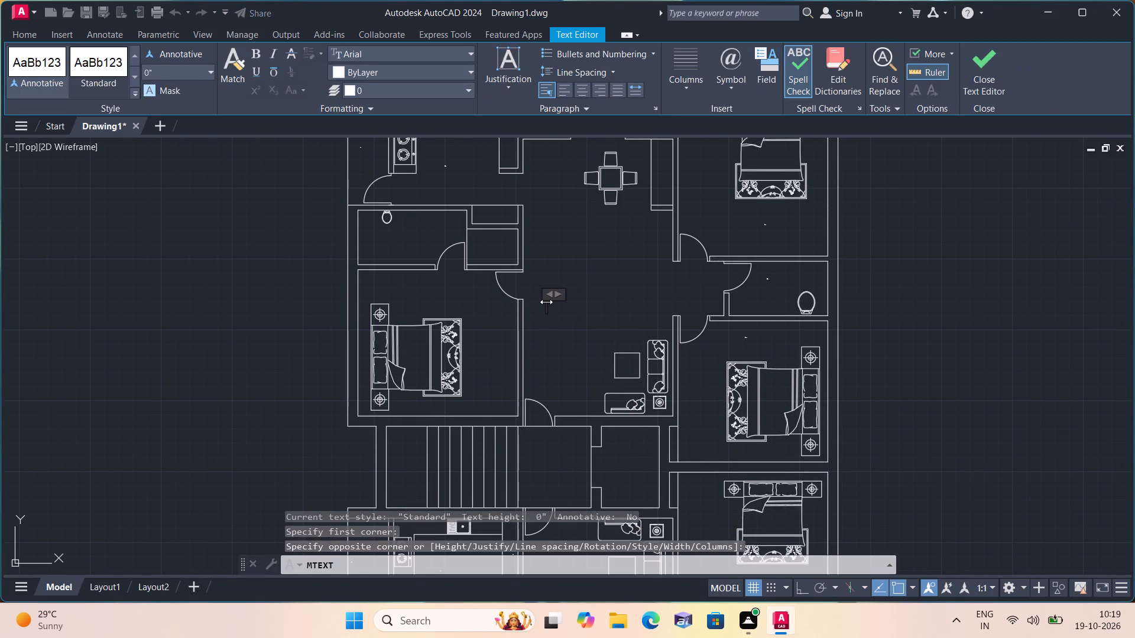
pyautogui.write('LIVING')
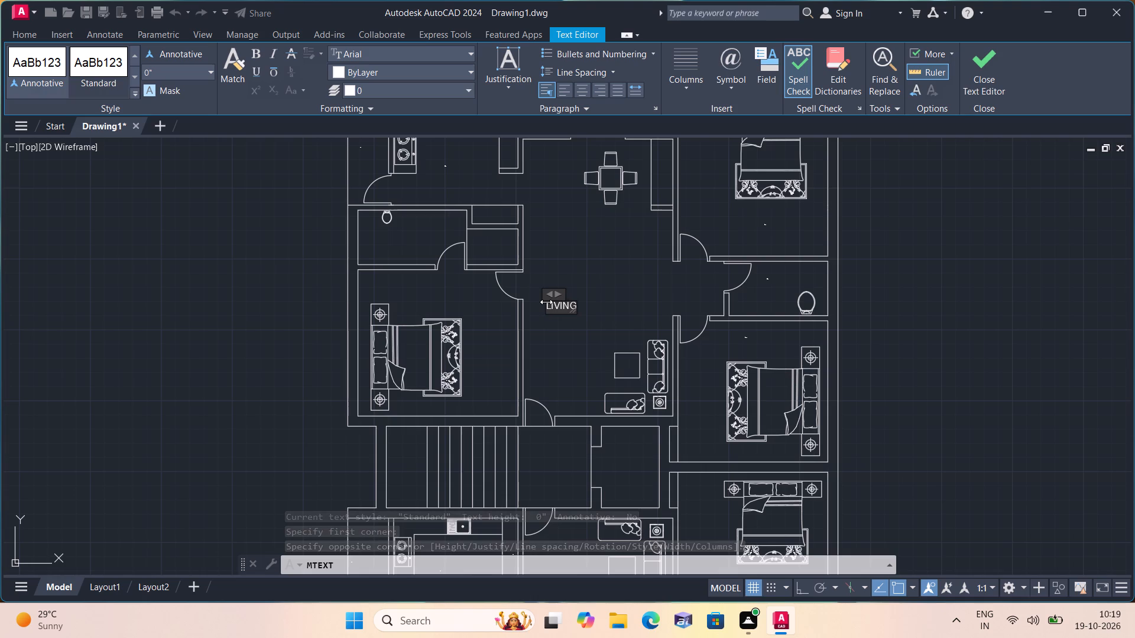
pyautogui.press('Return')
pyautogui.write('11\'-0"')
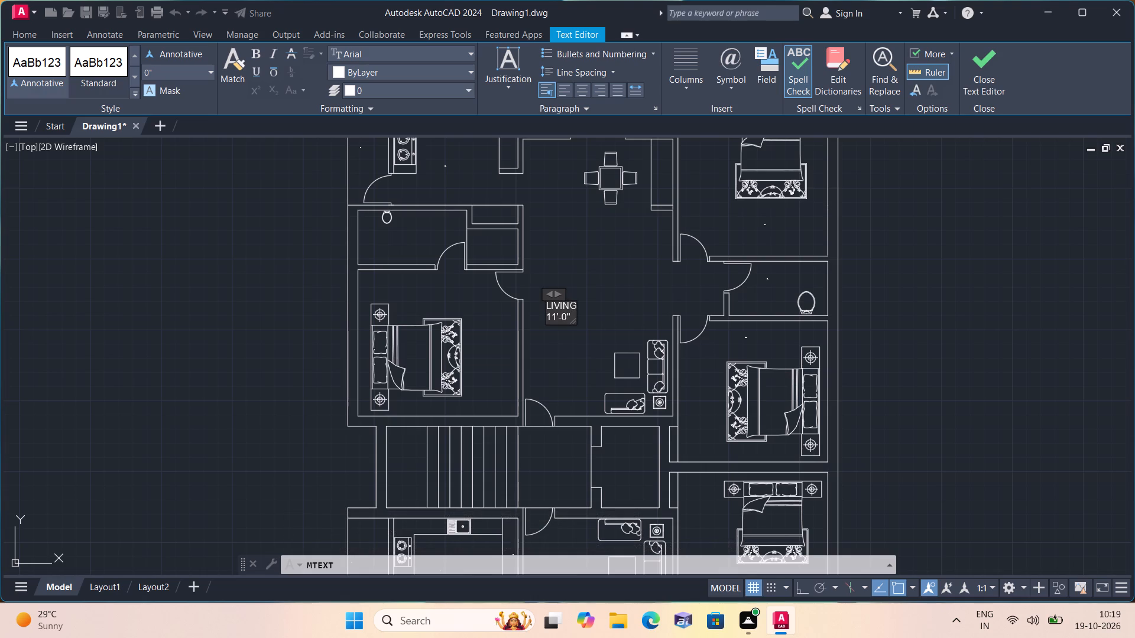
pyautogui.press('x')
pyautogui.write('20\'-4.5"')
pyautogui.click(604, 340)
pyautogui.moveTo(598, 334); pyautogui.dragTo(597, 322)
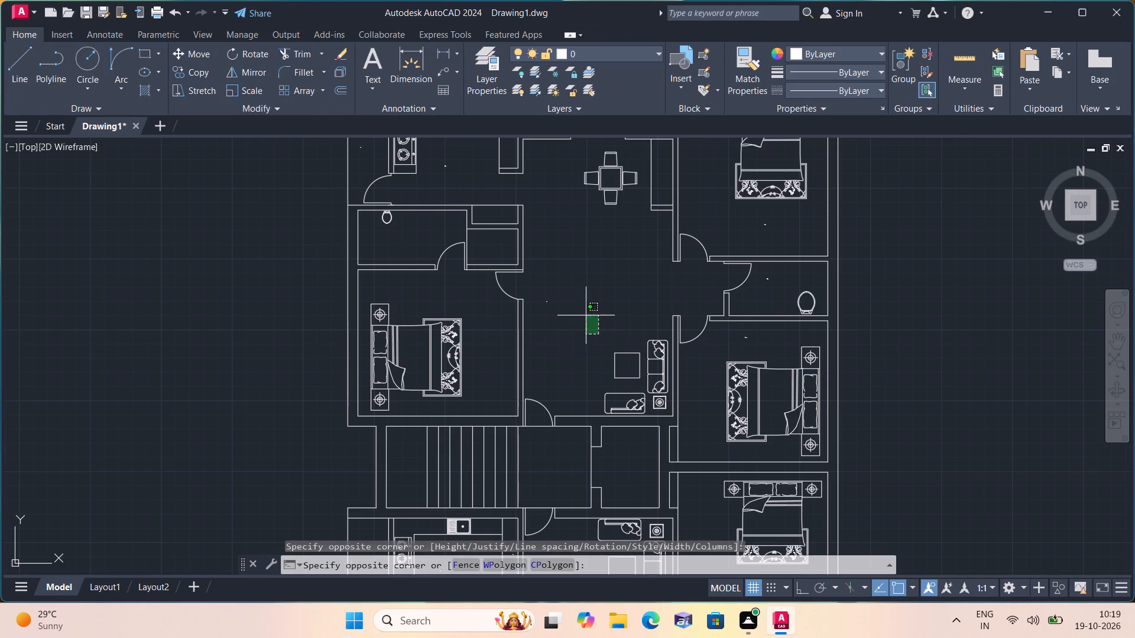
# Select all the multiline text labels in both units and set their text height to 6".
pyautogui.click(550, 308)
pyautogui.click(535, 301)
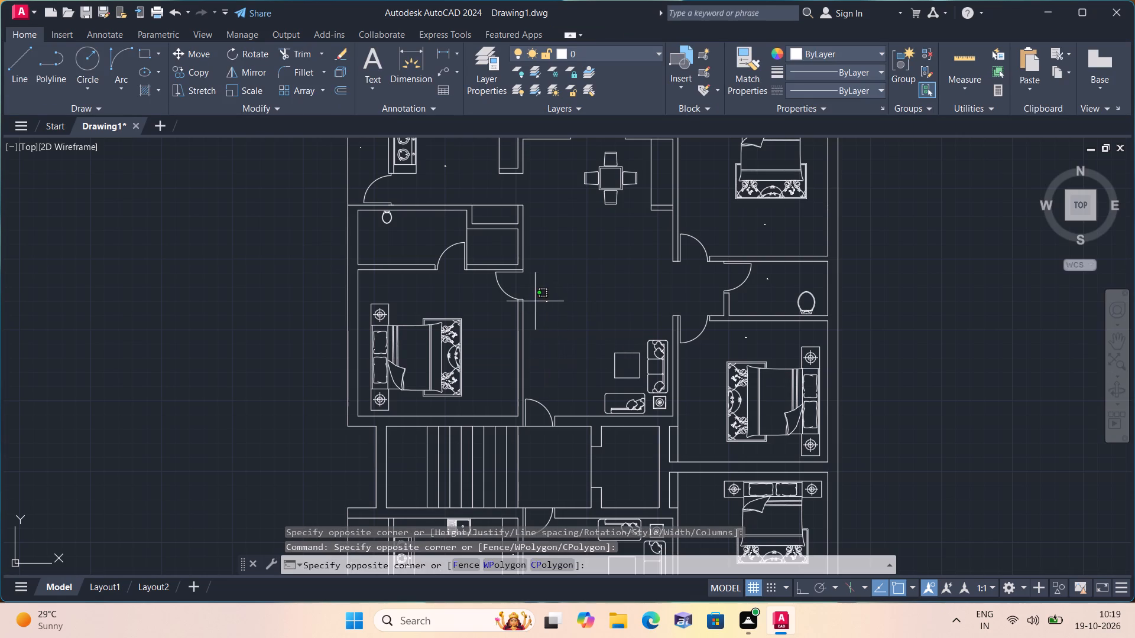
pyautogui.click(565, 312)
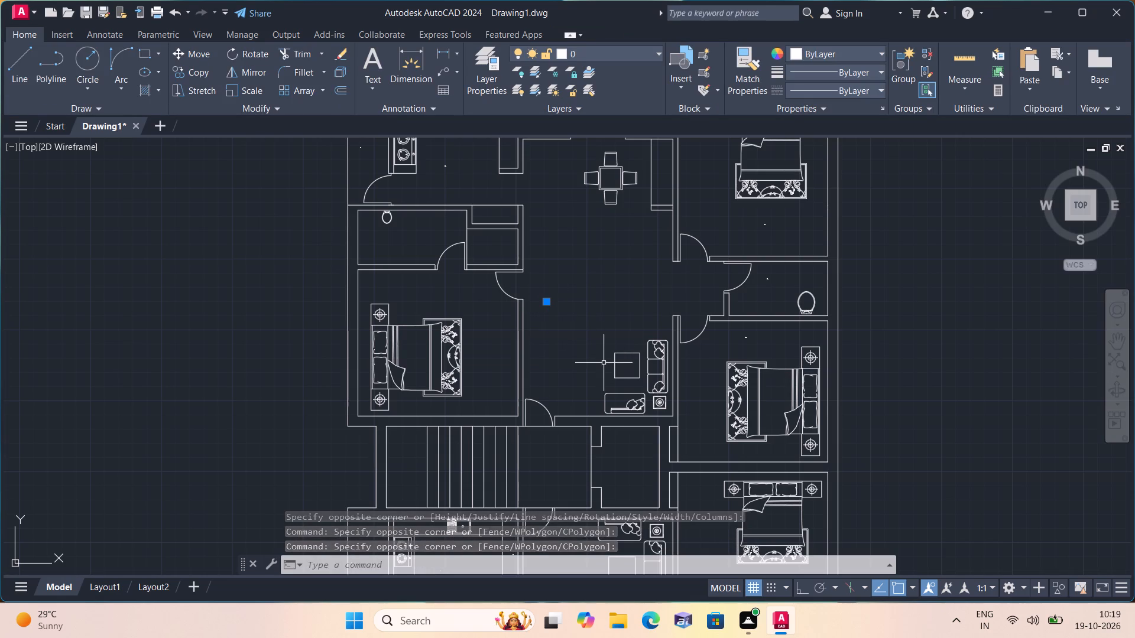
pyautogui.rightClick(604, 363)
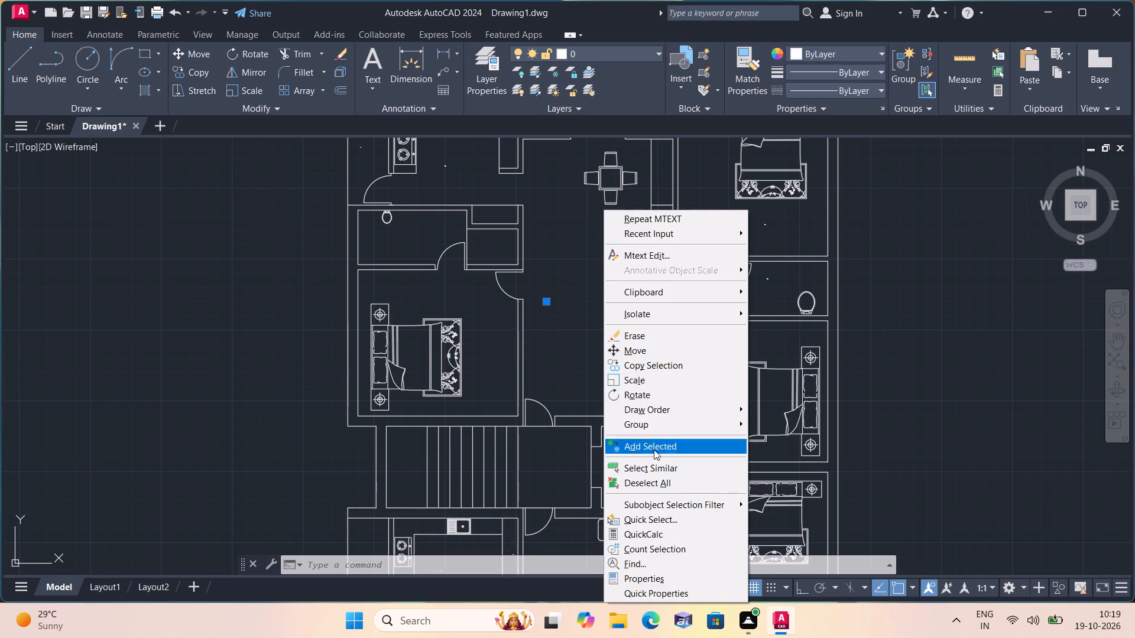
pyautogui.click(656, 466)
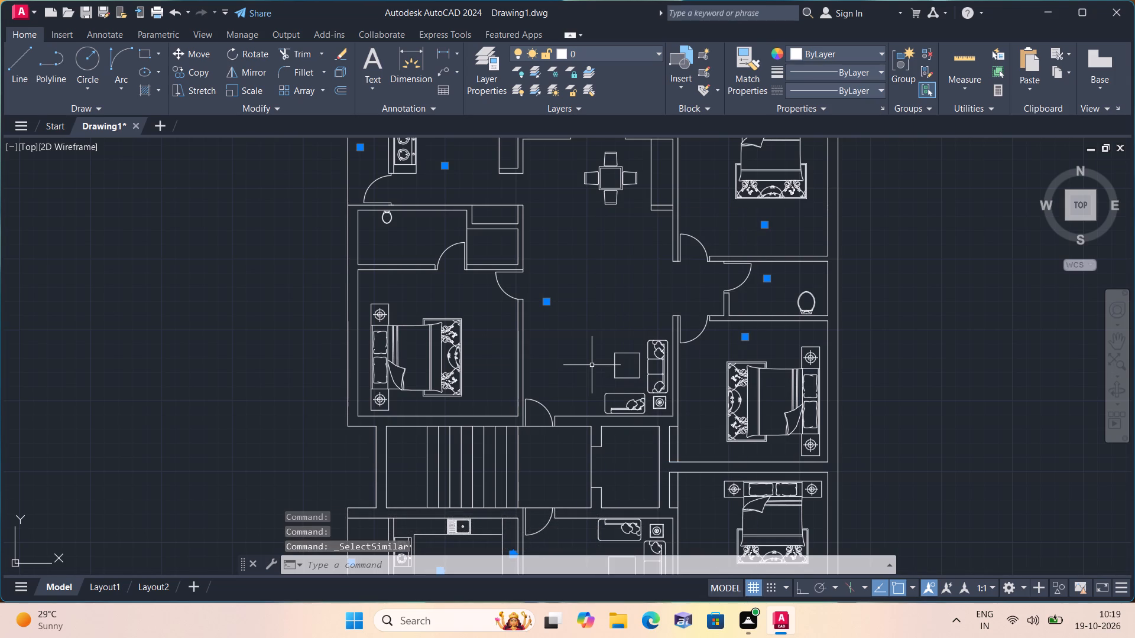
pyautogui.rightClick(592, 364)
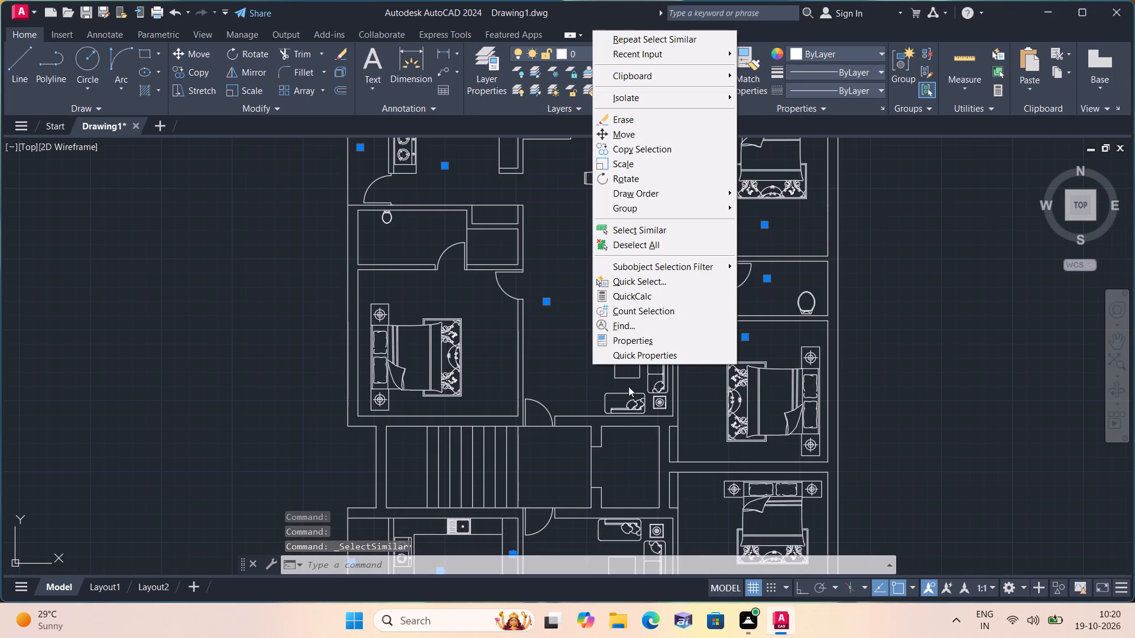
pyautogui.click(639, 340)
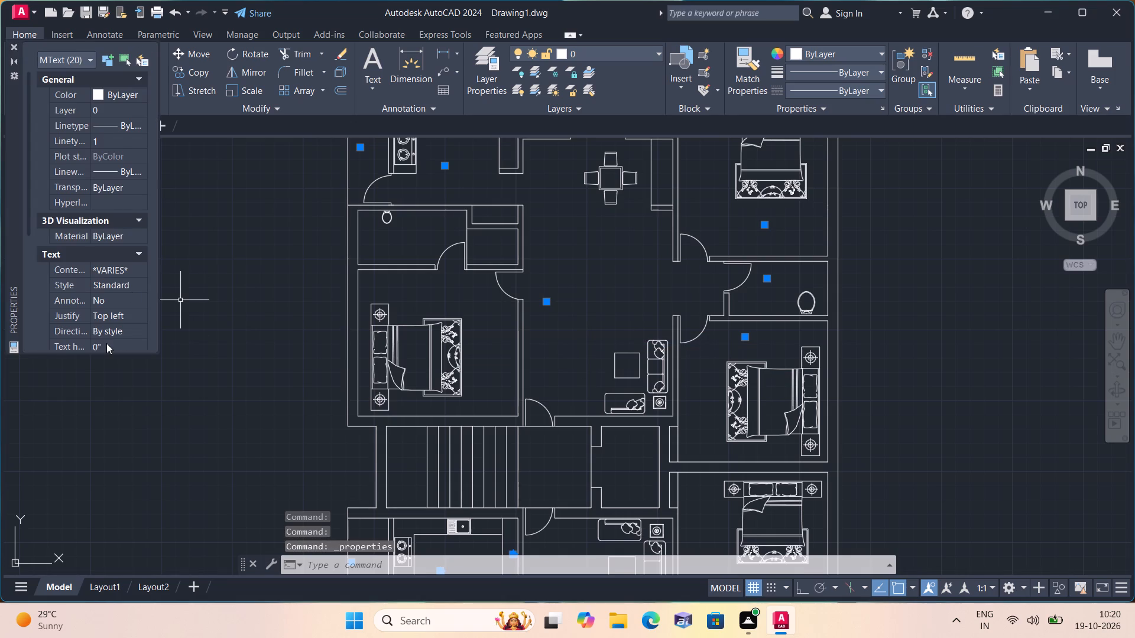
pyautogui.click(106, 343)
pyautogui.press('BackSpace')
pyautogui.write('6"')
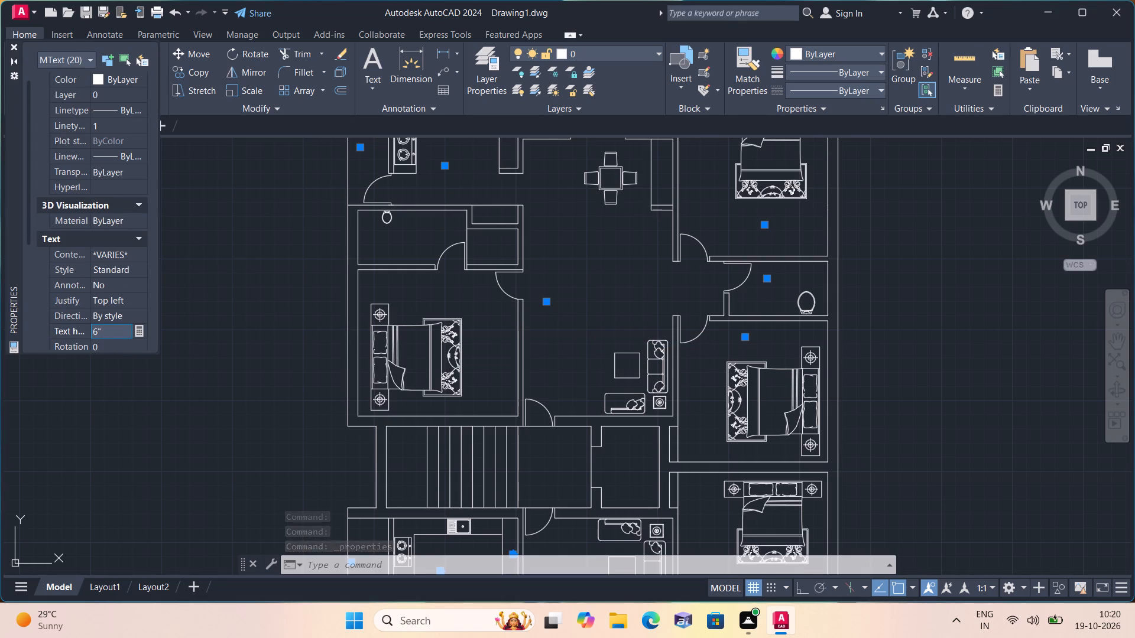
pyautogui.click(93, 427)
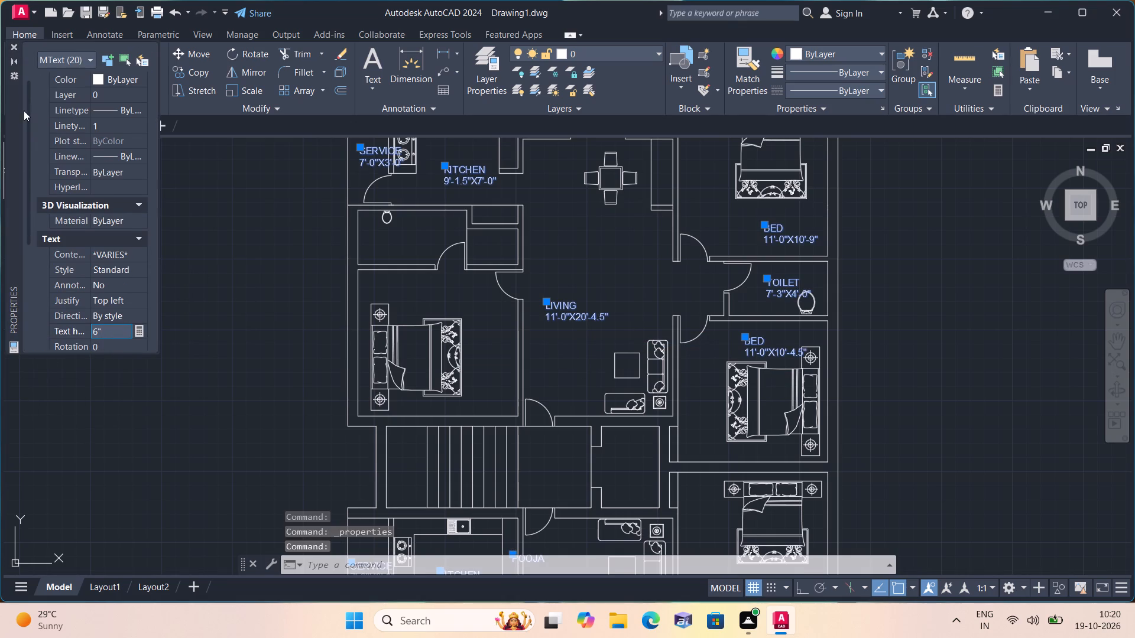
pyautogui.click(18, 41)
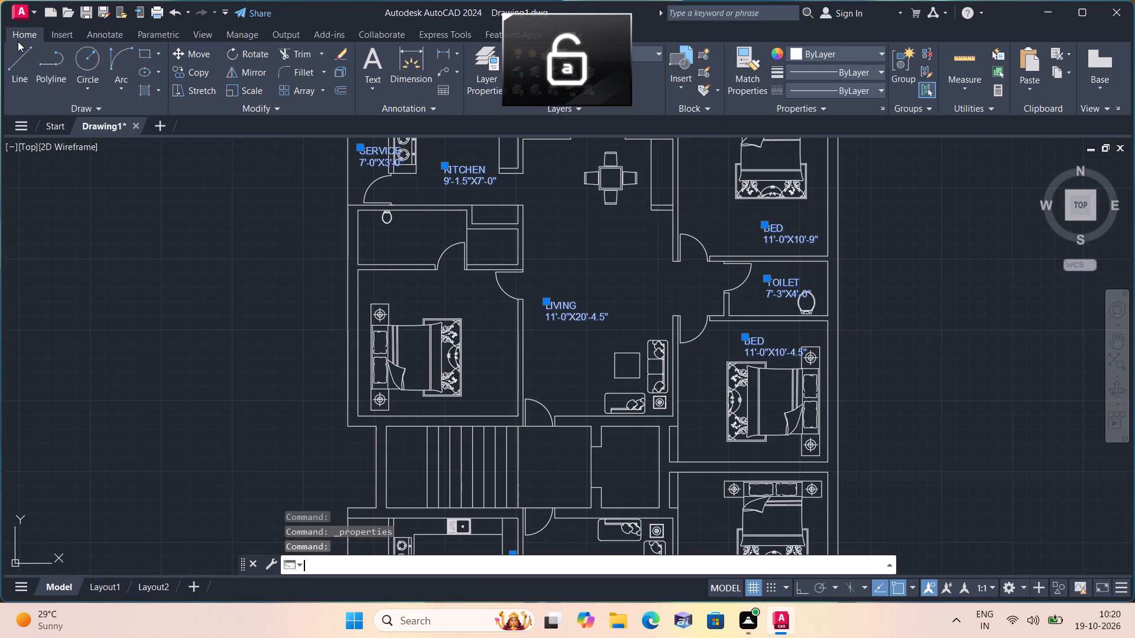
pyautogui.press('Escape')
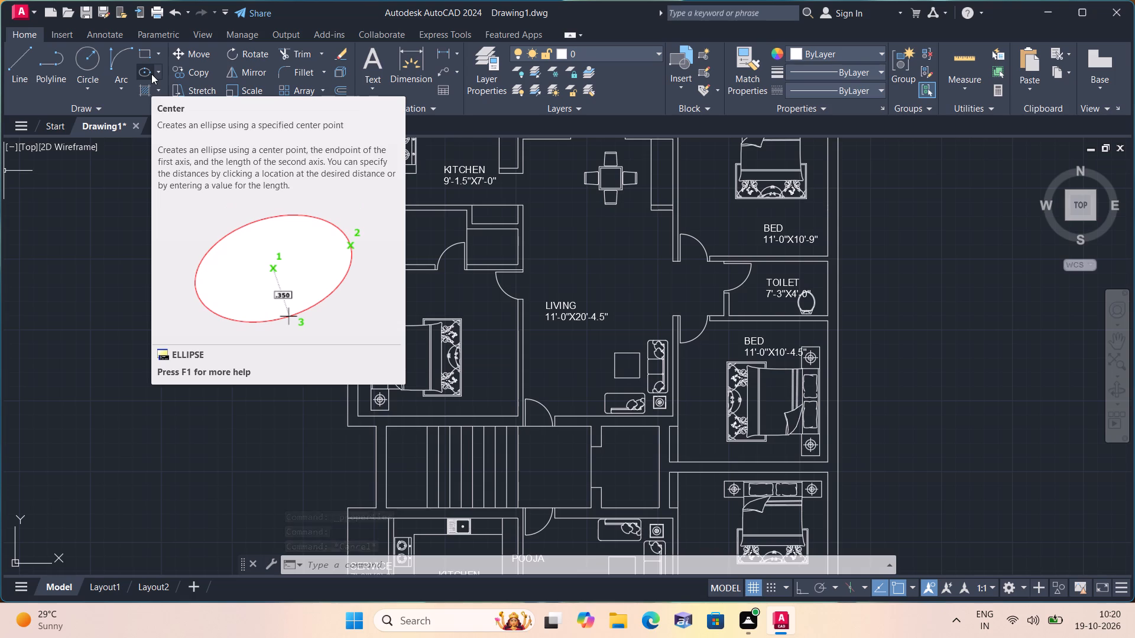
# Turn on Ortho mode and rotate the upper unit's SERVICE label 90° so it reads vertically.
pyautogui.moveTo(393, 189); pyautogui.dragTo(349, 238, button='middle')
pyautogui.click(334, 202)
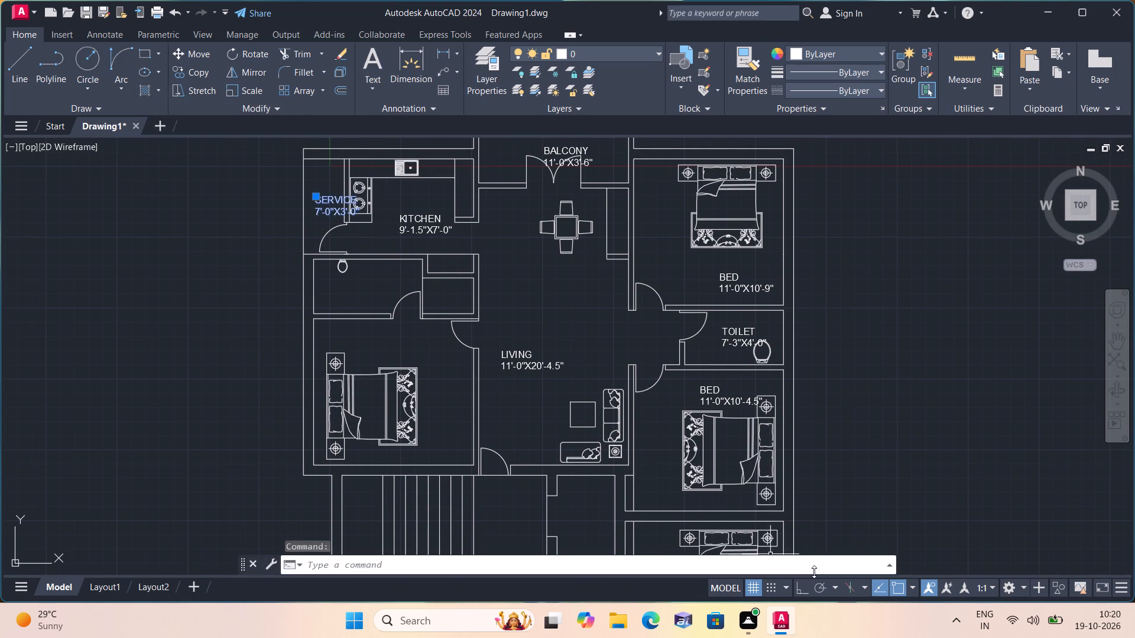
pyautogui.click(809, 590)
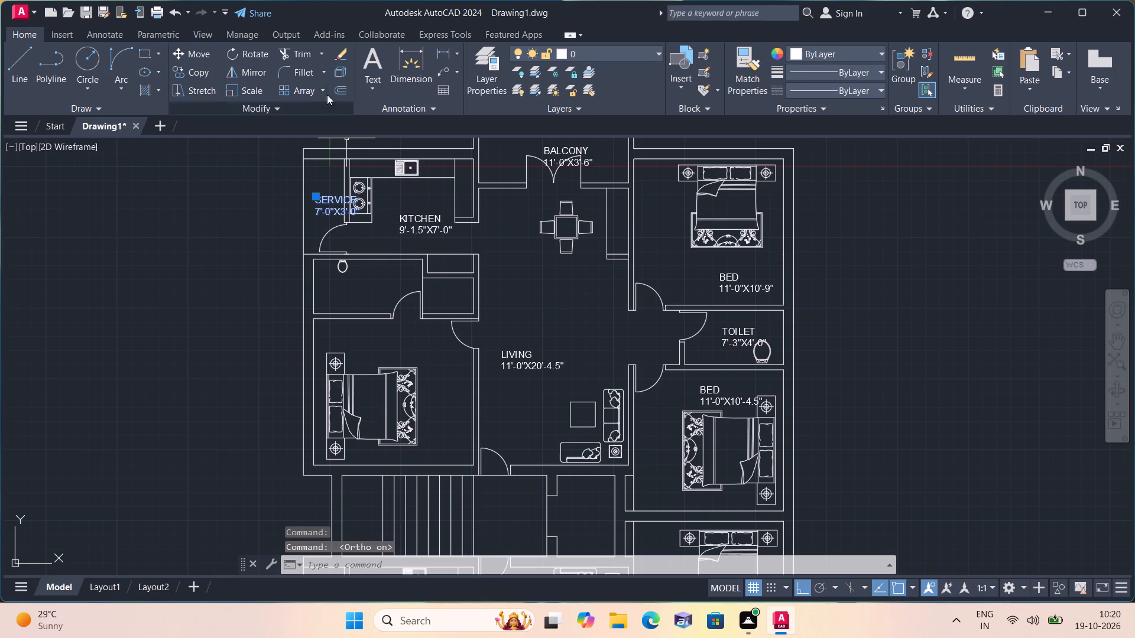
pyautogui.click(245, 51)
pyautogui.click(330, 202)
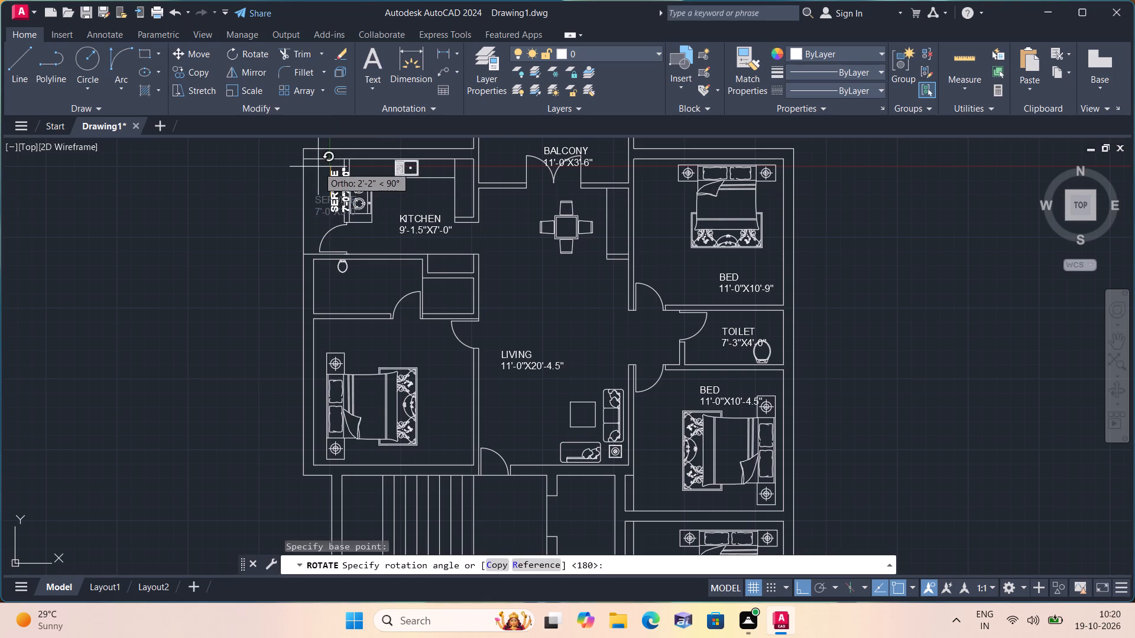
pyautogui.click(318, 167)
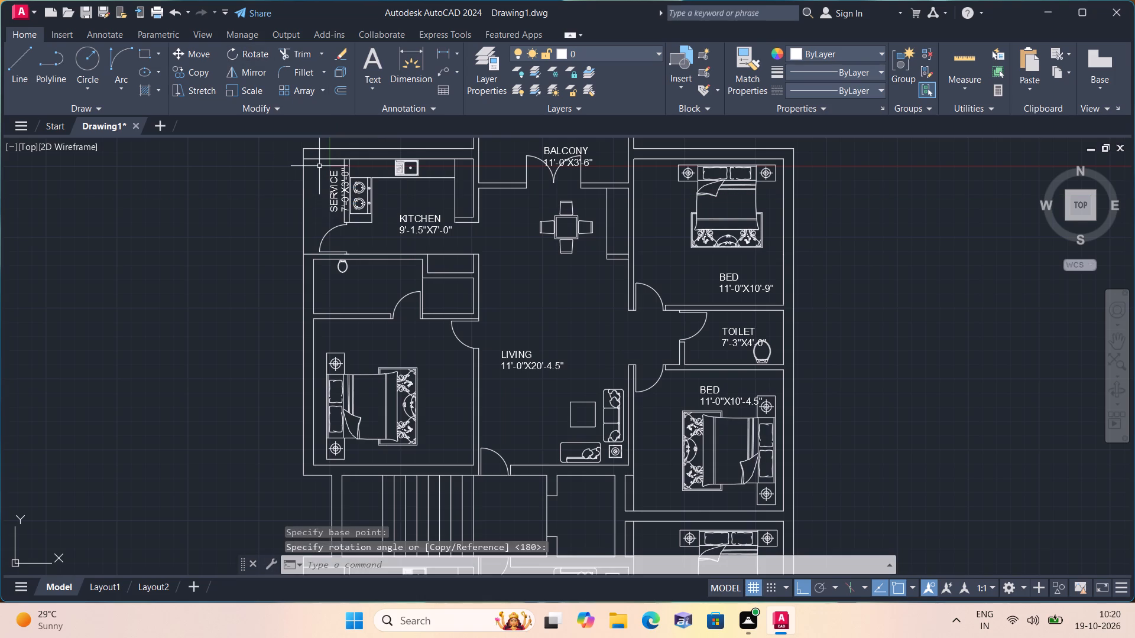
# Rotate the SERVICE label beside the lower unit's kitchen 90° so it reads vertically.
pyautogui.scroll(-2, 319, 166)
pyautogui.scroll(-1, 348, 233)
pyautogui.scroll(3, 343, 272)
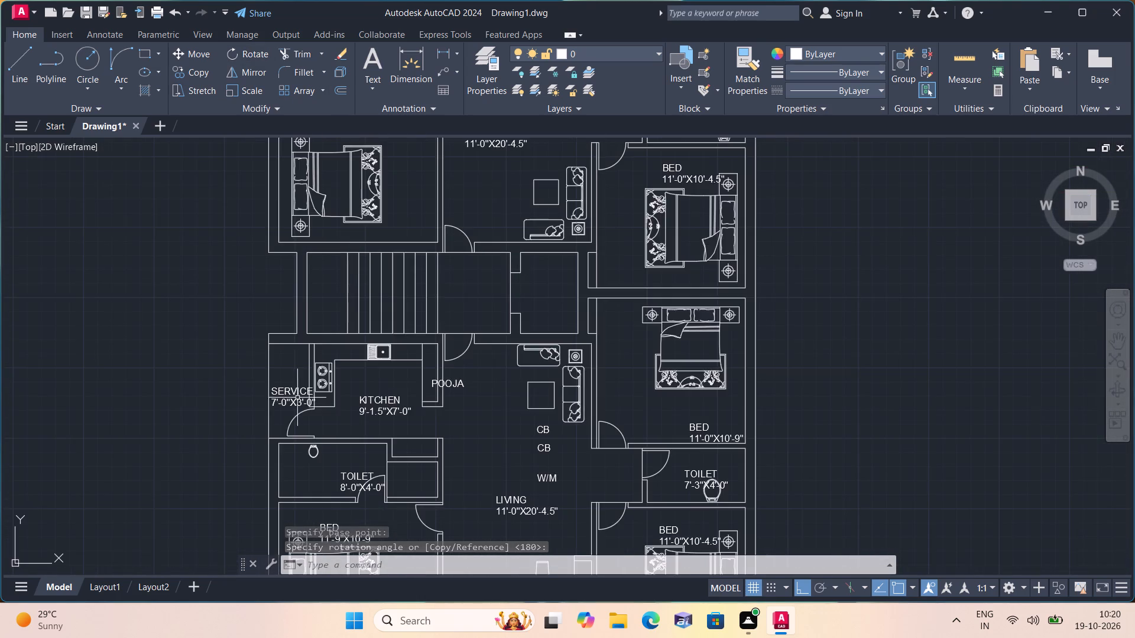
pyautogui.scroll(2, 273, 399)
pyautogui.click(296, 389)
pyautogui.click(252, 53)
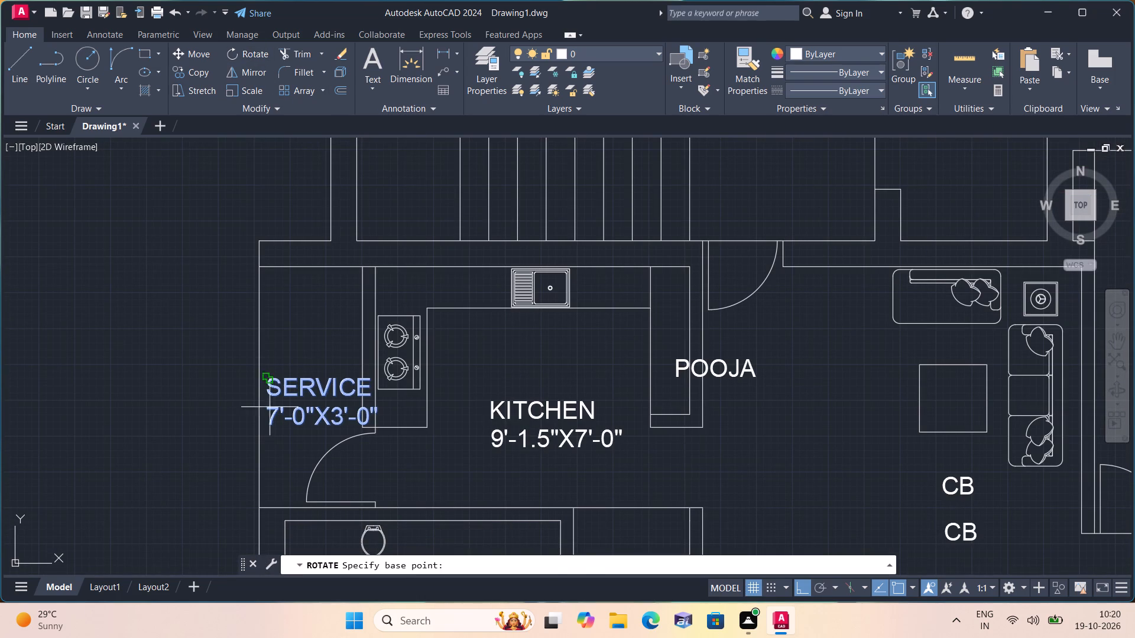
pyautogui.moveTo(290, 412); pyautogui.dragTo(299, 395)
pyautogui.click(312, 307)
# Rotate the lower unit's POOJA label 270° so it reads downward.
pyautogui.moveTo(319, 330); pyautogui.dragTo(254, 258, button='middle')
pyautogui.scroll(-1, 262, 265)
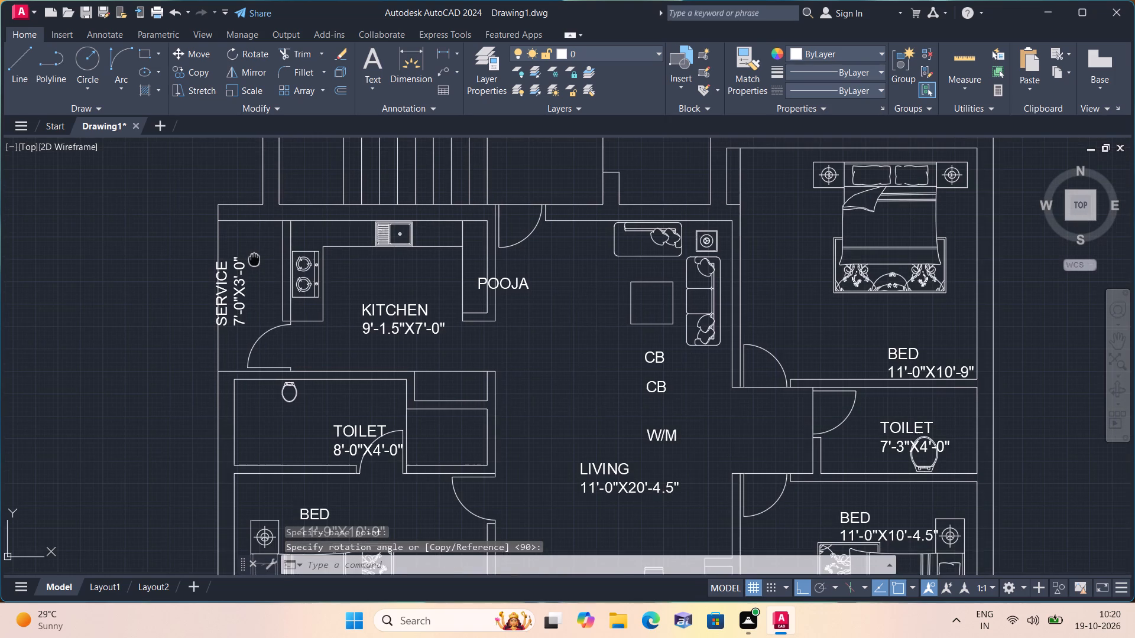
pyautogui.scroll(-1, 254, 258)
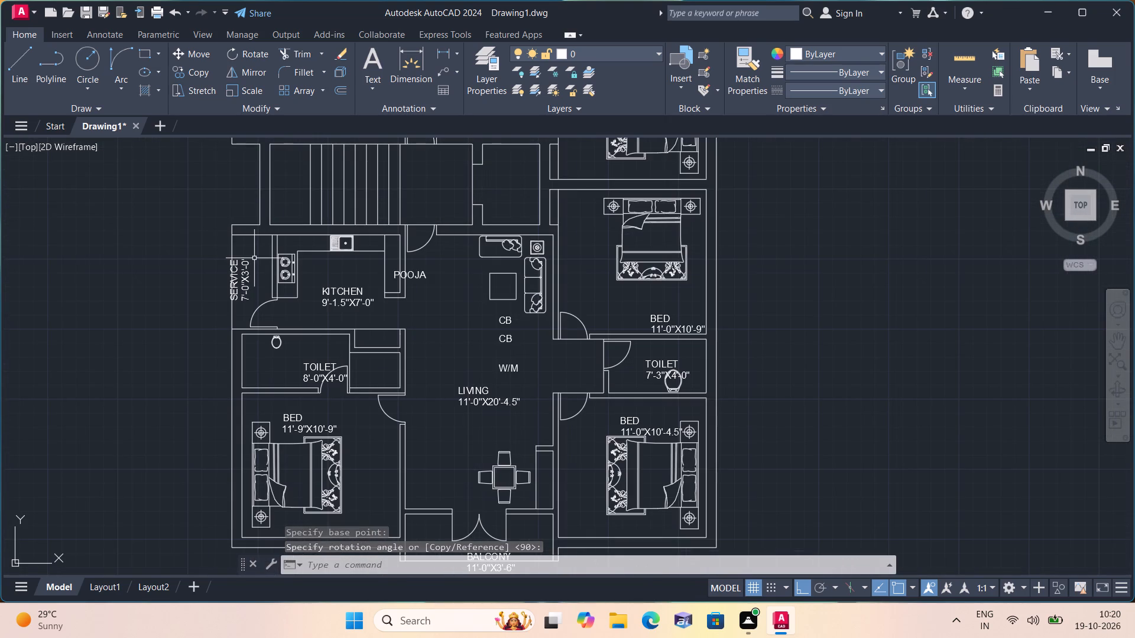
pyautogui.scroll(1, 423, 315)
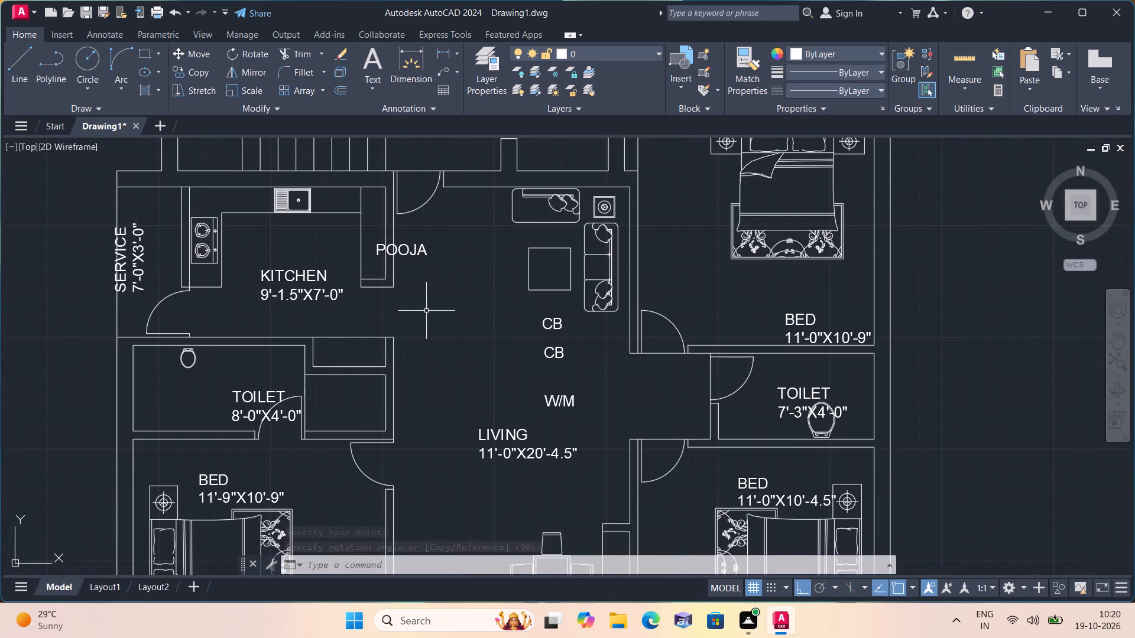
pyautogui.click(410, 250)
pyautogui.click(248, 54)
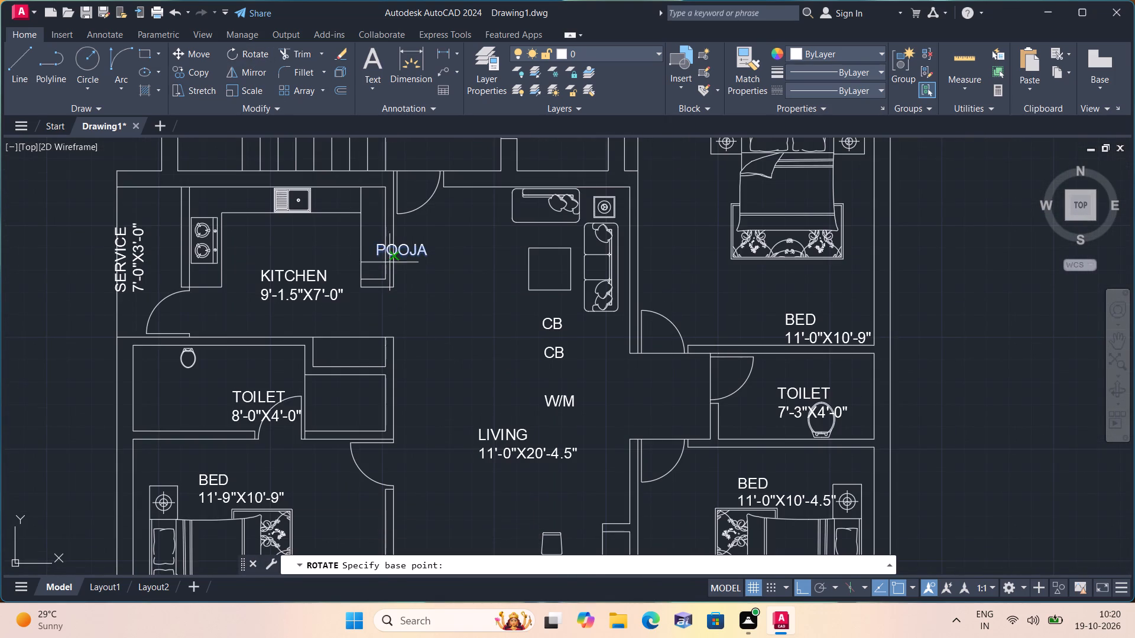
pyautogui.moveTo(406, 242); pyautogui.dragTo(413, 252)
pyautogui.click(438, 337)
# Rotate the southern of the two CB labels in the lower unit's living area 90° so it reads vertically.
pyautogui.scroll(-2, 439, 336)
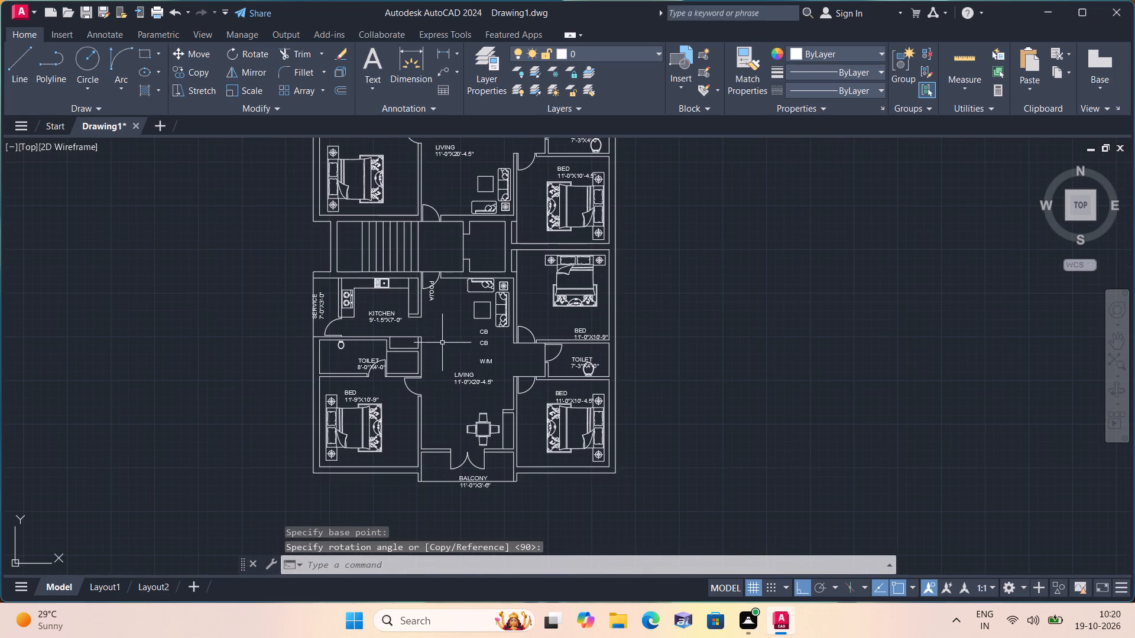
pyautogui.scroll(2, 451, 396)
pyautogui.scroll(1, 533, 265)
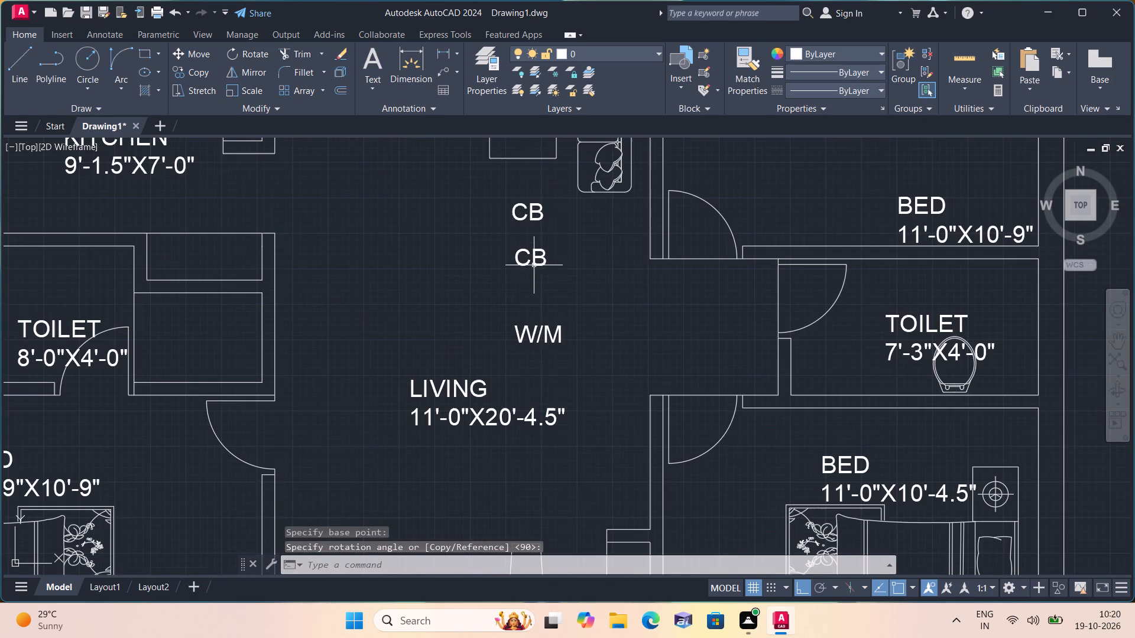
pyautogui.click(535, 262)
pyautogui.click(259, 52)
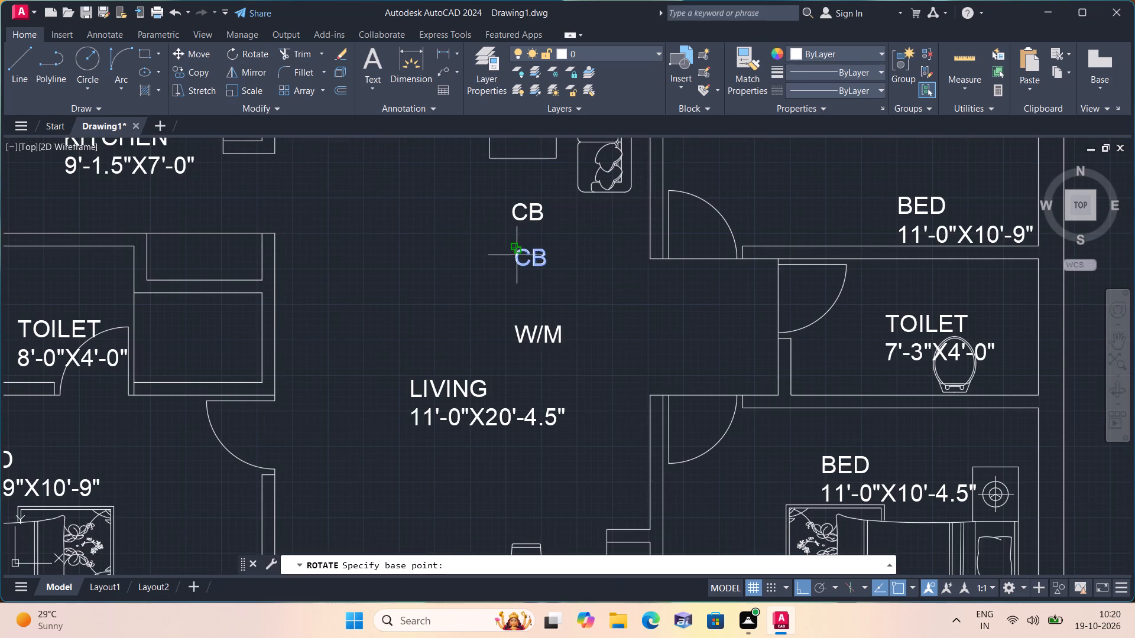
pyautogui.click(541, 253)
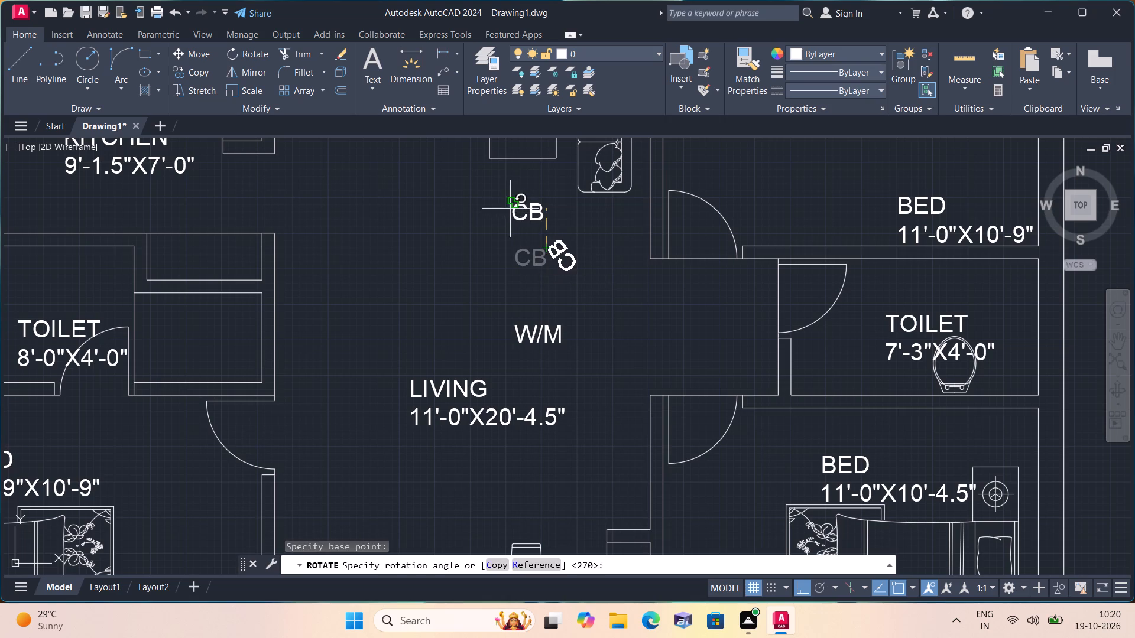
pyautogui.click(511, 191)
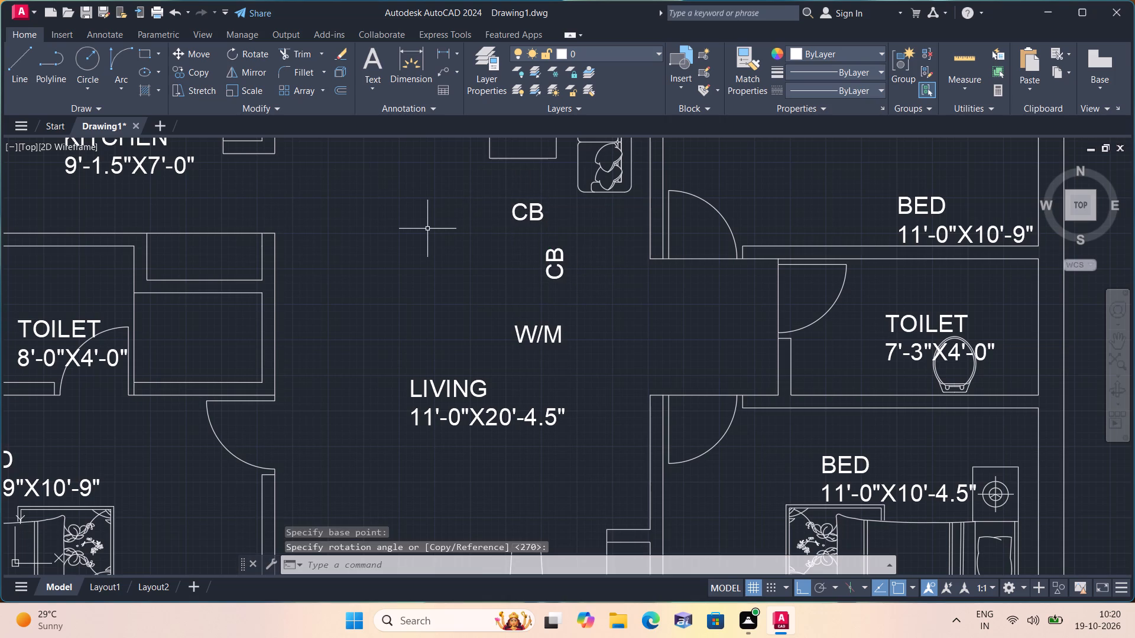
# Examine the size and placement of the text labels across both units, ending at the upper unit's northeast bedroom.
pyautogui.scroll(-2, 427, 229)
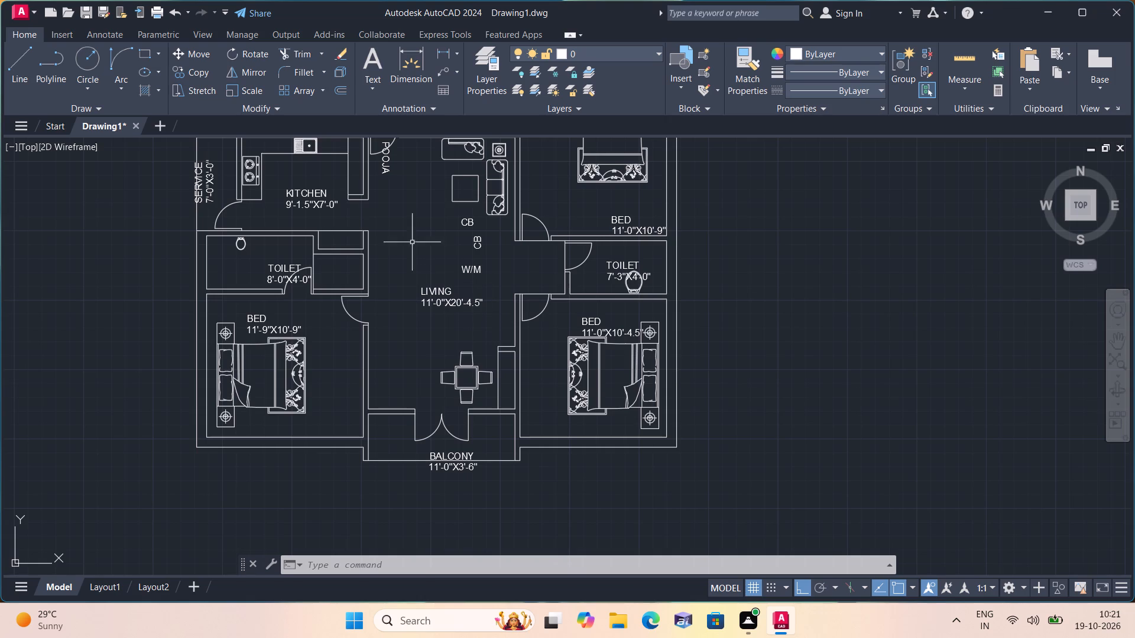
pyautogui.moveTo(345, 263); pyautogui.dragTo(430, 353, button='middle')
pyautogui.scroll(-1, 431, 353)
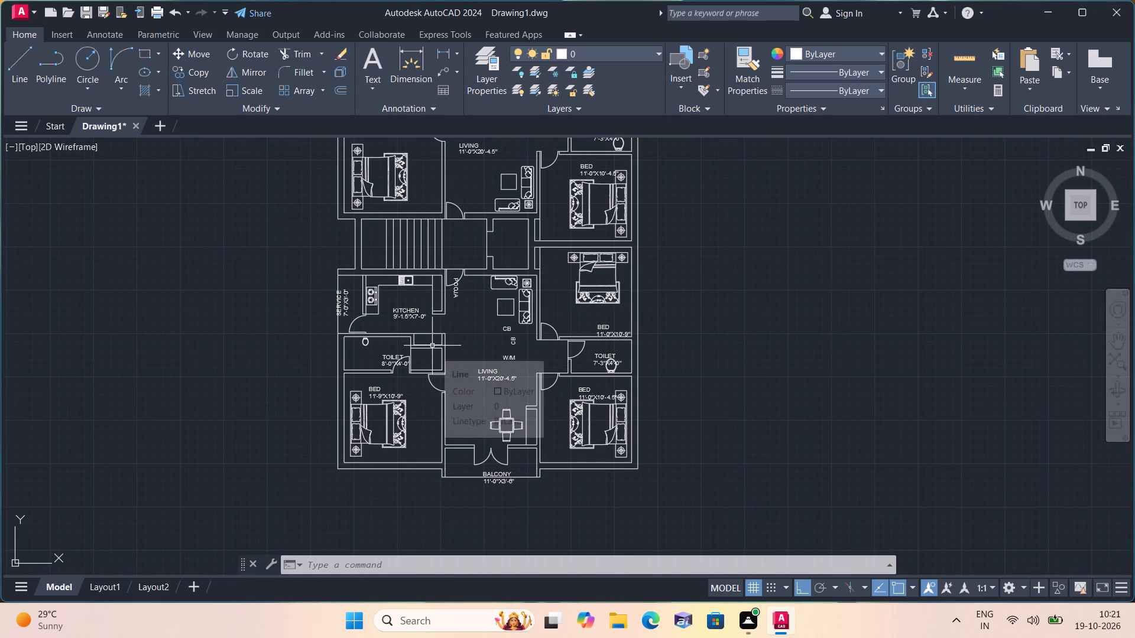
pyautogui.scroll(-1, 473, 317)
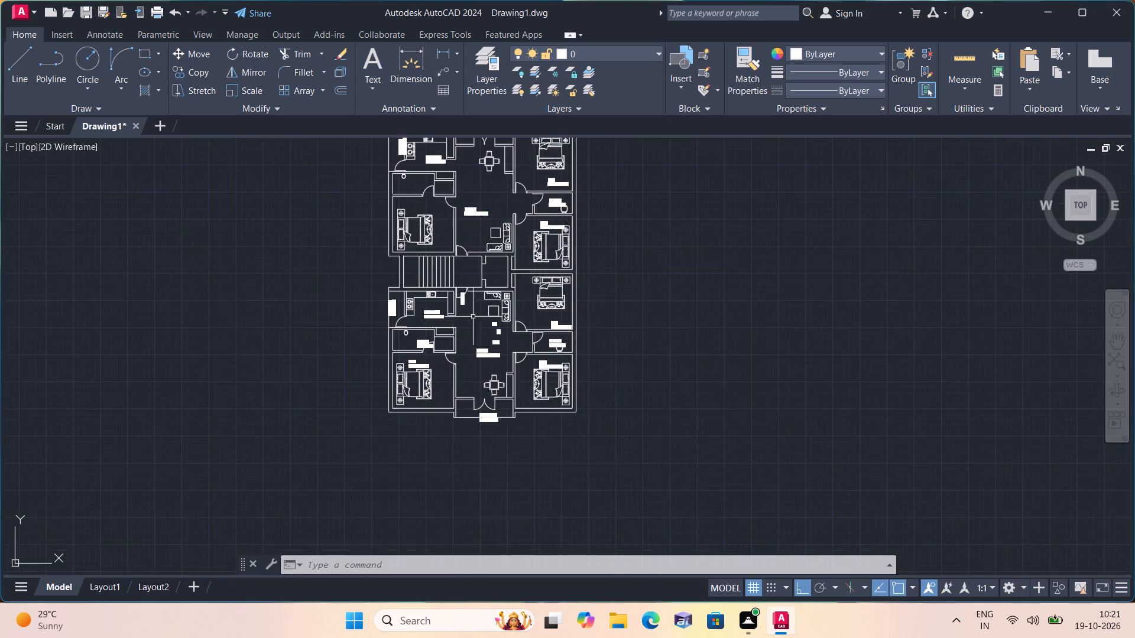
pyautogui.scroll(-1, 474, 315)
pyautogui.scroll(4, 475, 190)
pyautogui.moveTo(471, 193); pyautogui.dragTo(468, 190, button='middle')
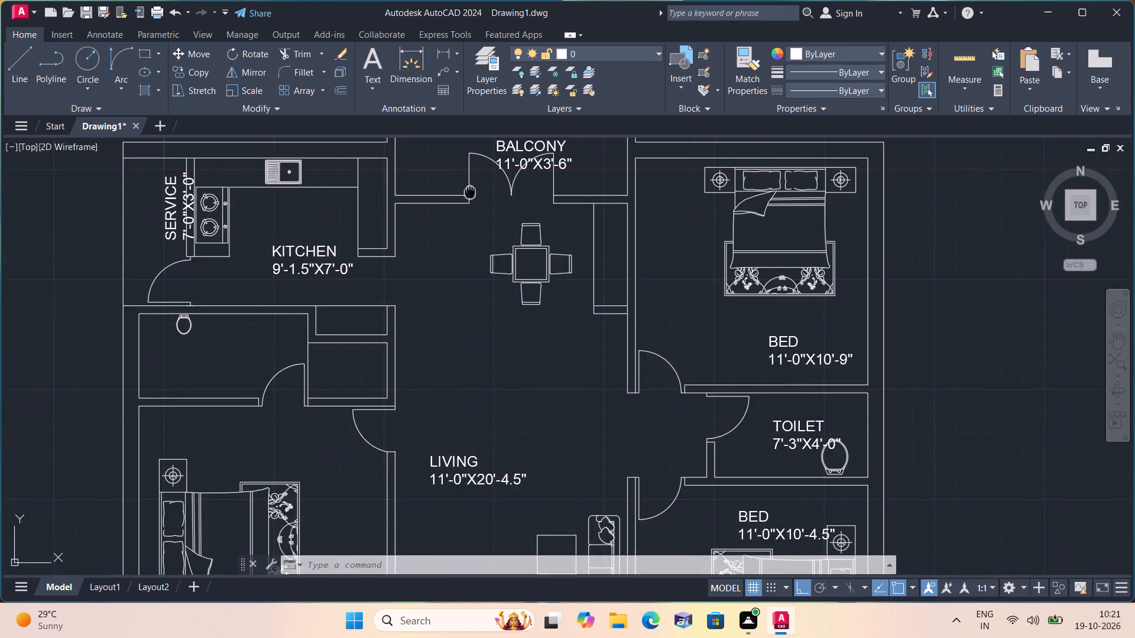
pyautogui.moveTo(468, 190); pyautogui.dragTo(393, 338, button='middle')
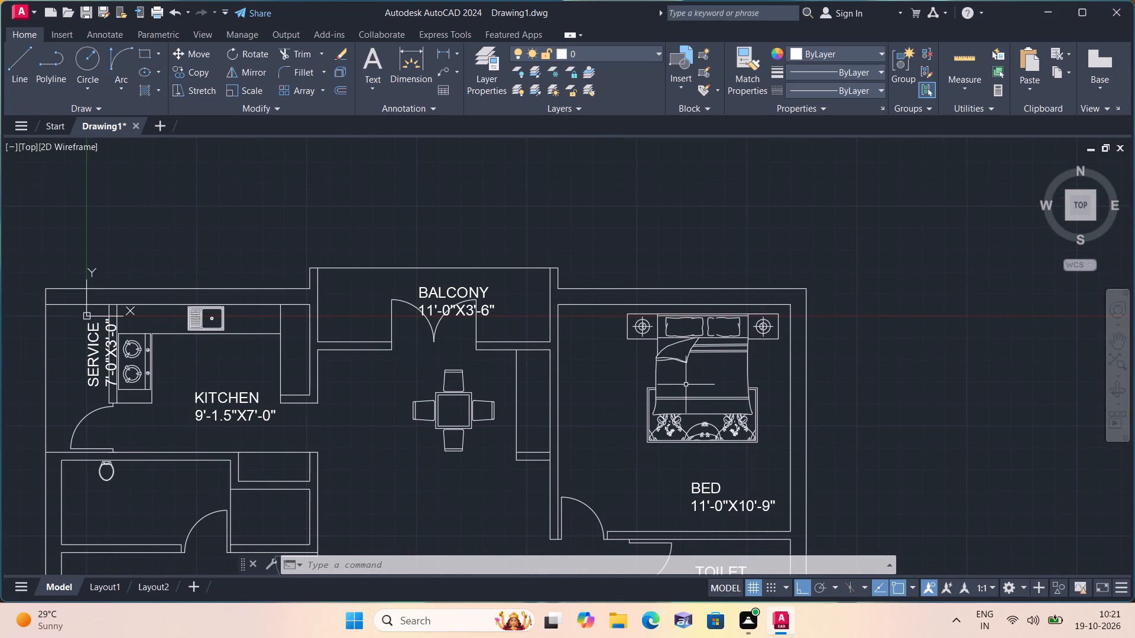
pyautogui.moveTo(656, 370); pyautogui.dragTo(553, 268, button='middle')
pyautogui.scroll(1, 625, 411)
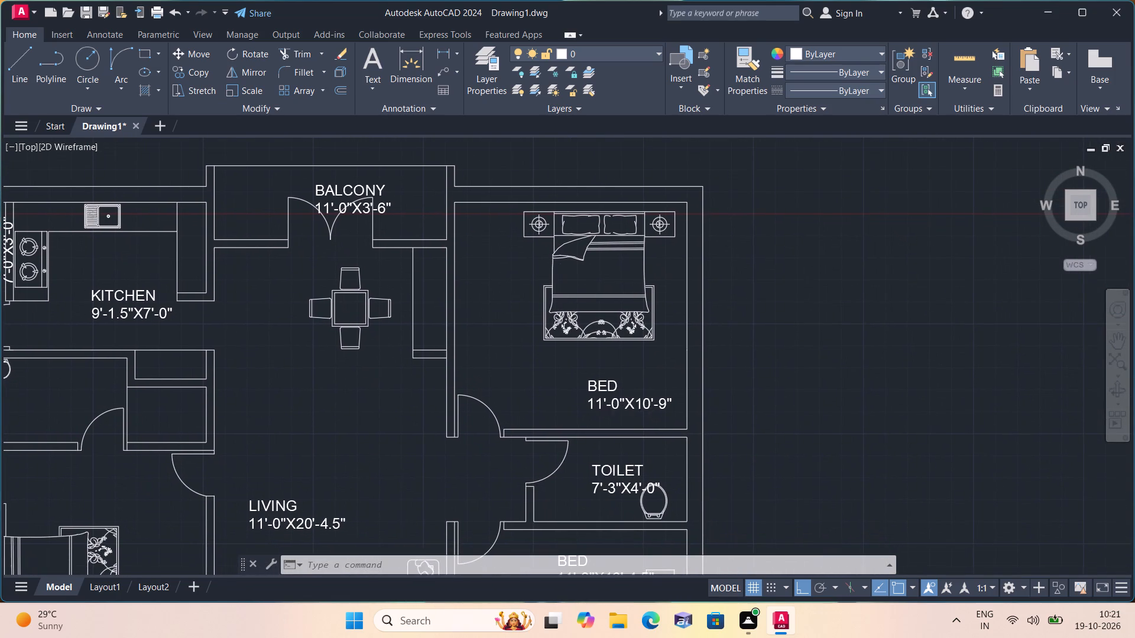
pyautogui.moveTo(625, 411); pyautogui.dragTo(598, 368, button='middle')
# Turn off Ortho mode, with the upper unit's northeast BED label in close view.
pyautogui.click(803, 591)
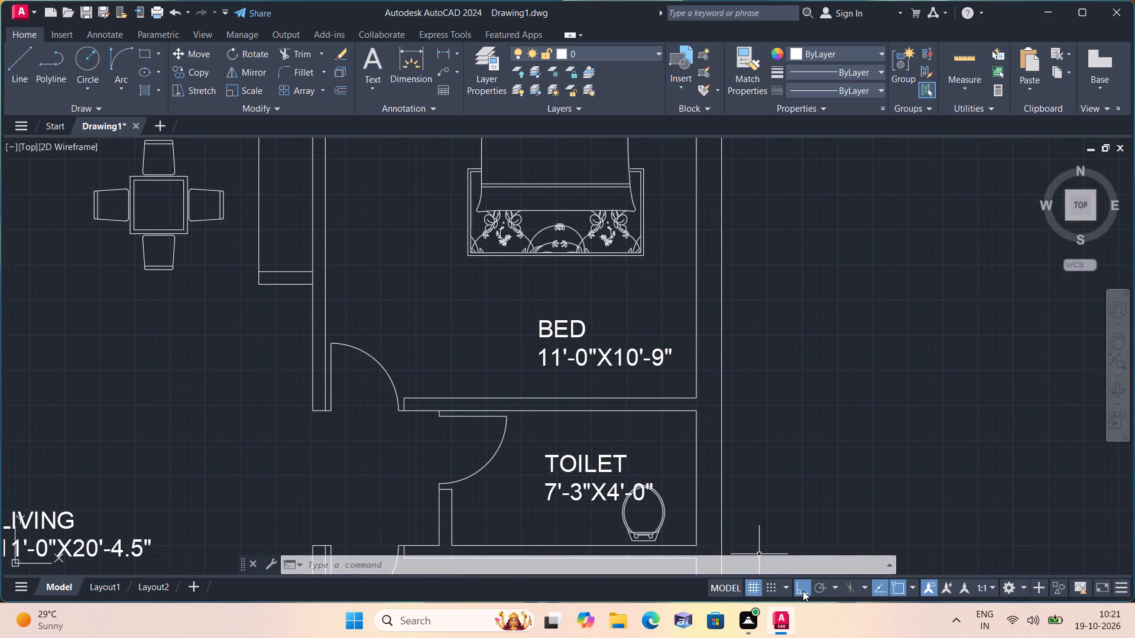
pyautogui.scroll(2, 569, 336)
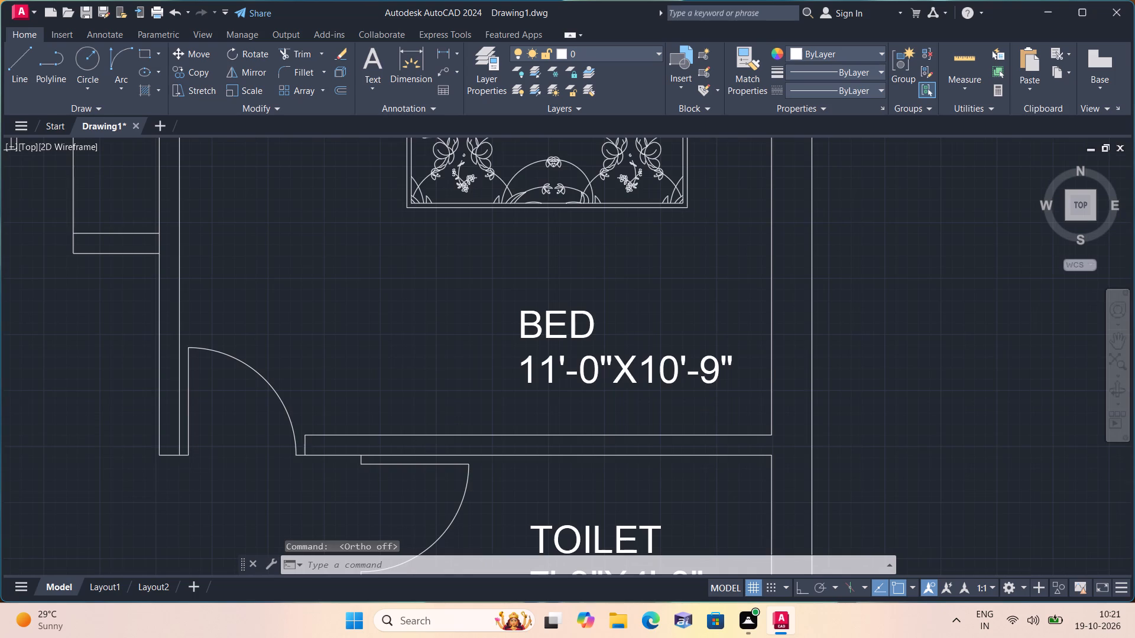
pyautogui.scroll(1, 586, 402)
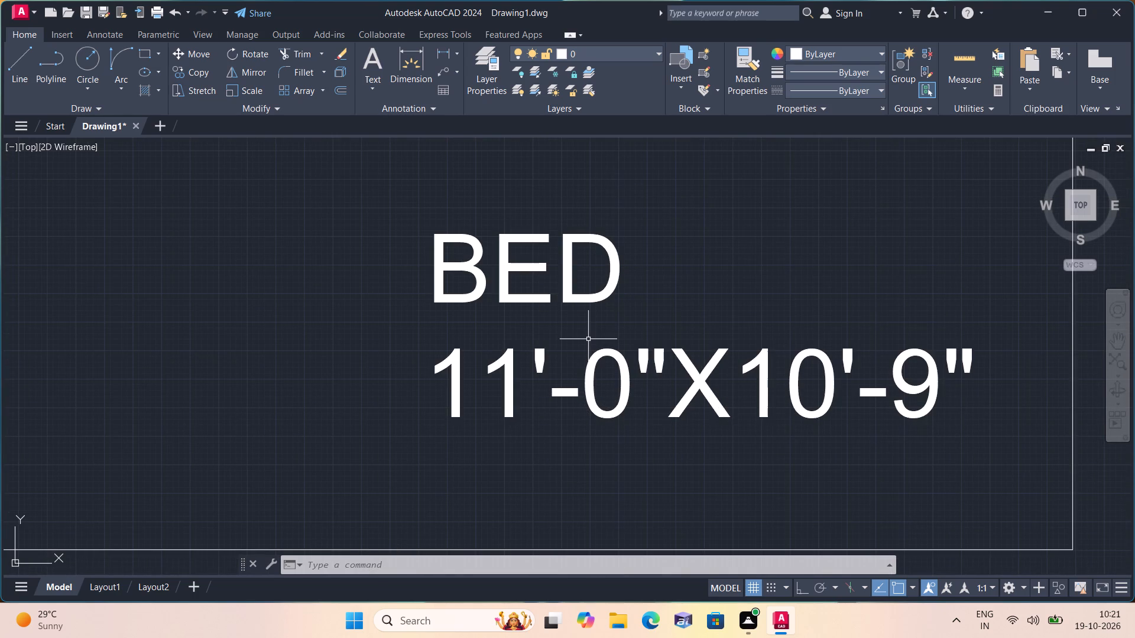
pyautogui.scroll(-1, 588, 339)
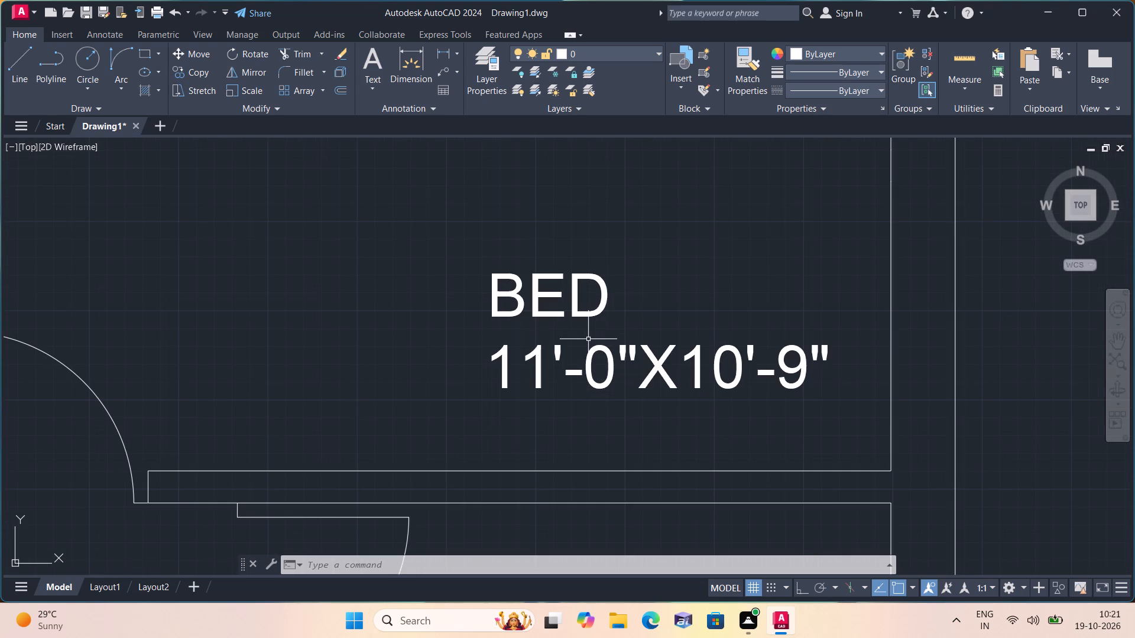
# Move the upper unit's east TOILET 7'-3"X4'-0" label north and slightly west, clear of the WC fixture.
pyautogui.moveTo(681, 393); pyautogui.dragTo(677, 391, button='middle')
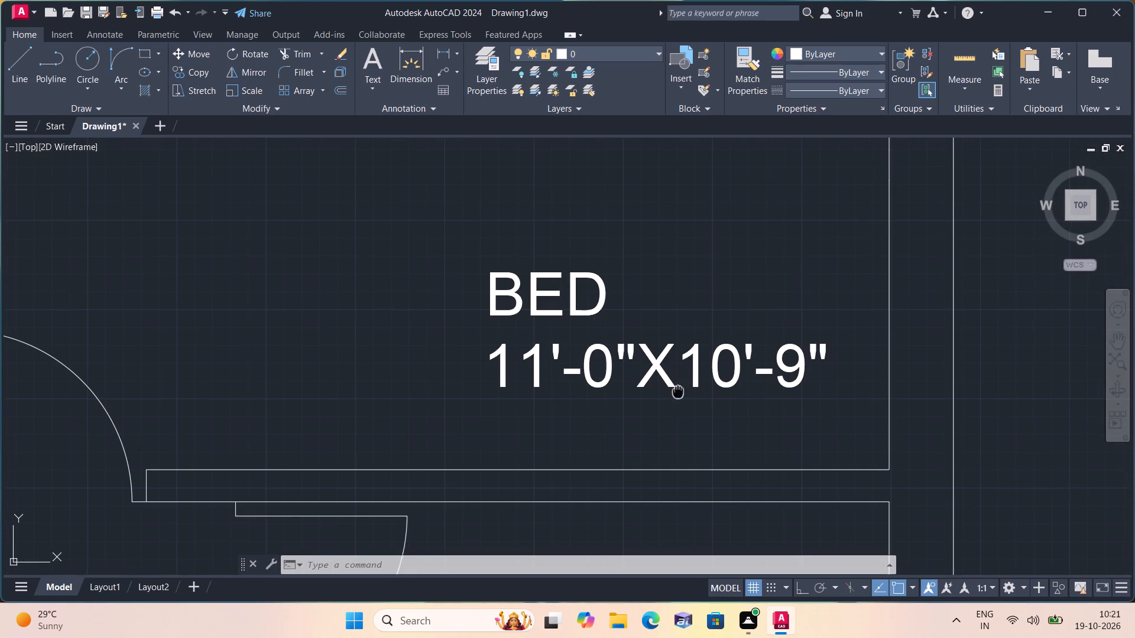
pyautogui.moveTo(677, 391); pyautogui.dragTo(589, 230, button='middle')
pyautogui.scroll(-1, 595, 245)
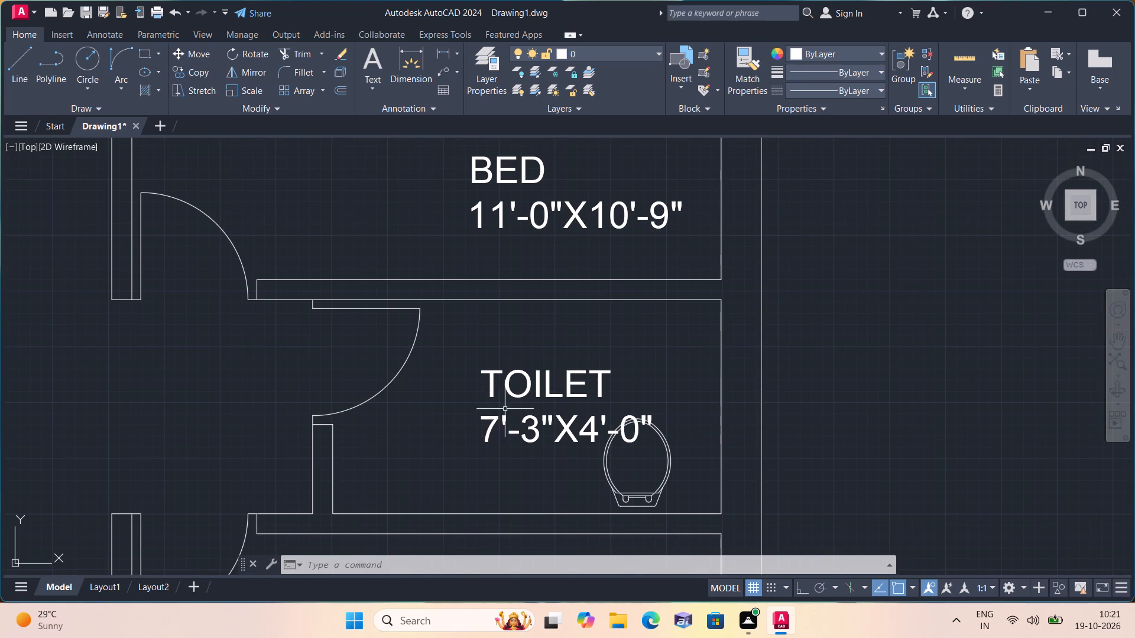
pyautogui.scroll(1, 520, 405)
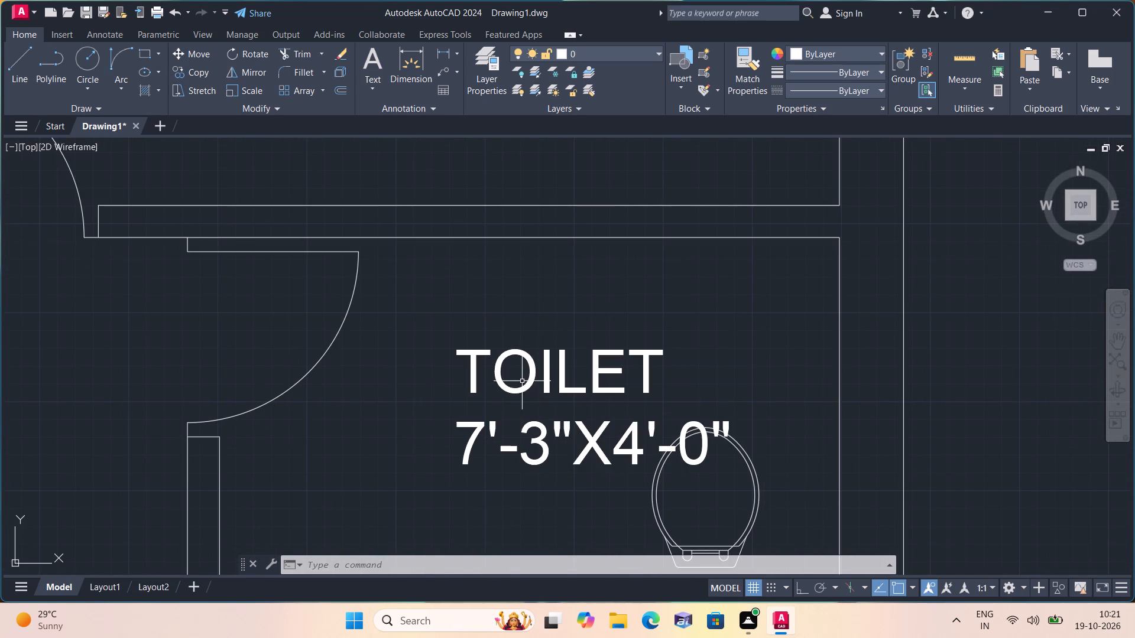
pyautogui.click(518, 363)
pyautogui.click(505, 353)
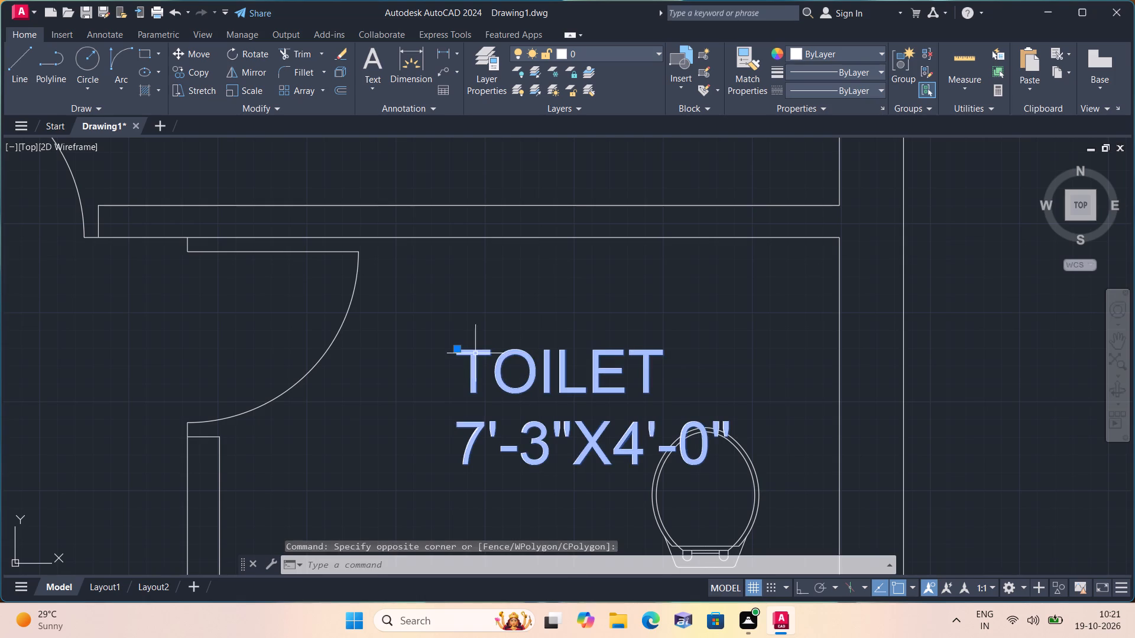
pyautogui.click(459, 349)
pyautogui.click(432, 291)
# Move the upper unit's southeast BED 11'-0"X10'-4.5" label northwest, clear of the bedside table.
pyautogui.scroll(-1, 513, 404)
pyautogui.moveTo(508, 398); pyautogui.dragTo(501, 385, button='middle')
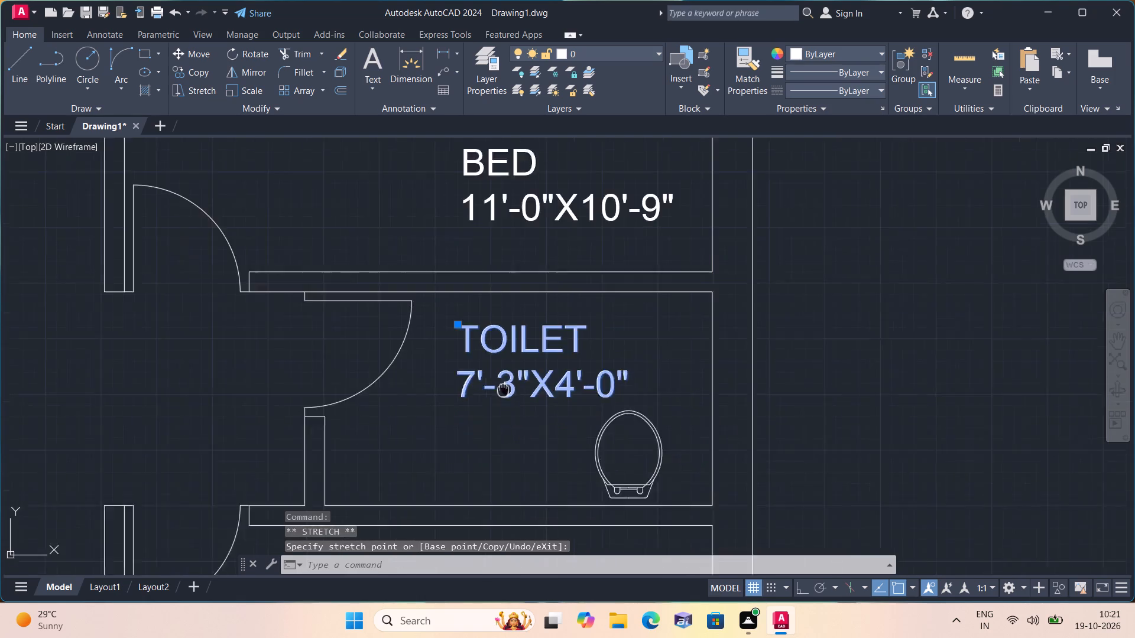
pyautogui.moveTo(501, 385); pyautogui.dragTo(484, 310, button='middle')
pyautogui.scroll(-2, 501, 385)
pyautogui.scroll(1, 478, 413)
pyautogui.scroll(1, 437, 375)
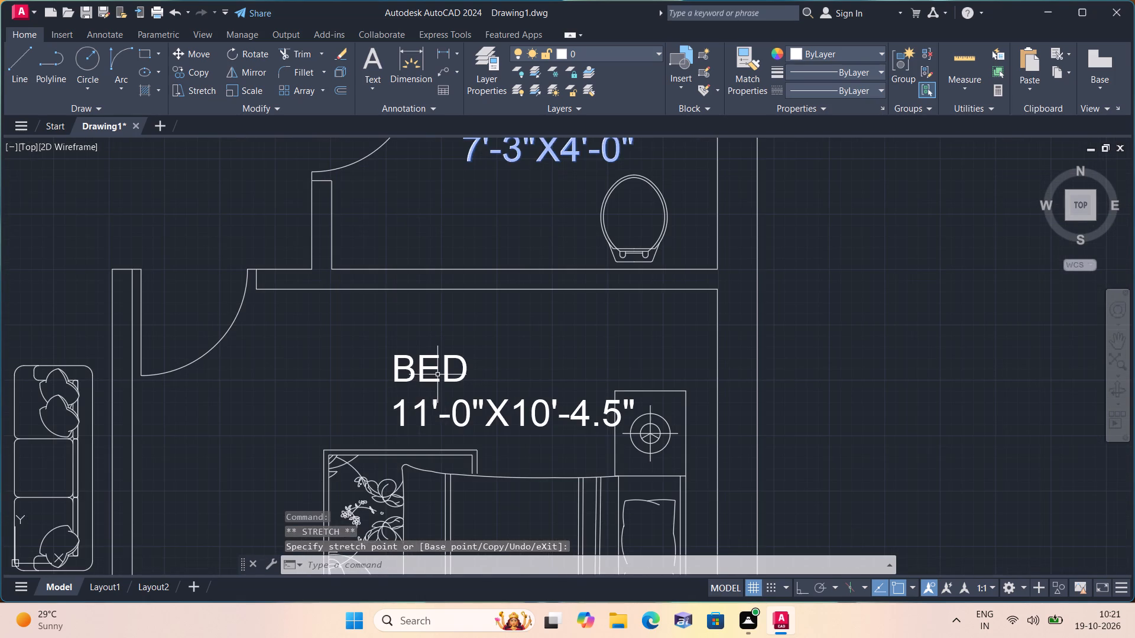
pyautogui.click(446, 355)
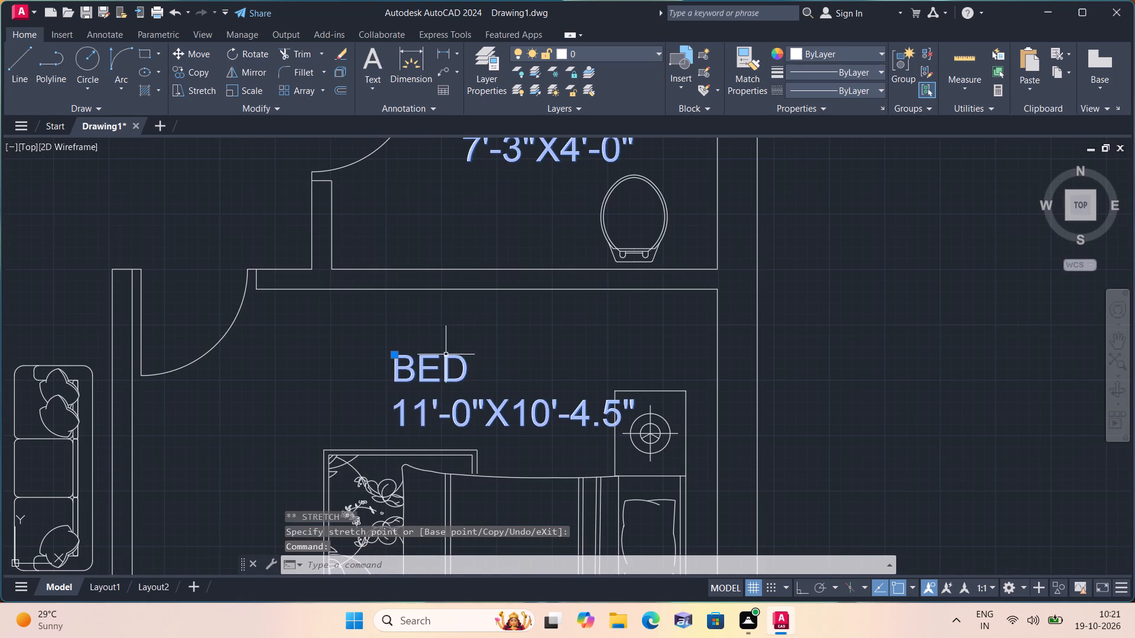
pyautogui.click(398, 356)
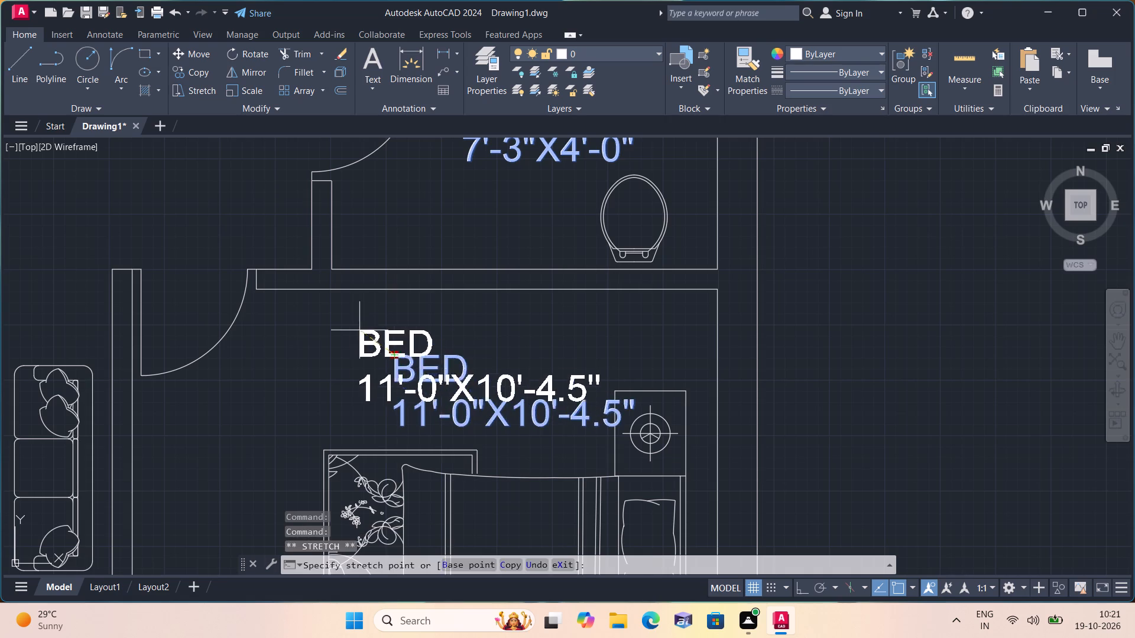
pyautogui.click(340, 317)
# Move the lower unit's northeast BED 11'-0"X10'-9" label northwest, away from the bedroom's south wall.
pyautogui.moveTo(499, 463); pyautogui.dragTo(454, 313, button='middle')
pyautogui.scroll(-1, 462, 375)
pyautogui.scroll(-1, 454, 307)
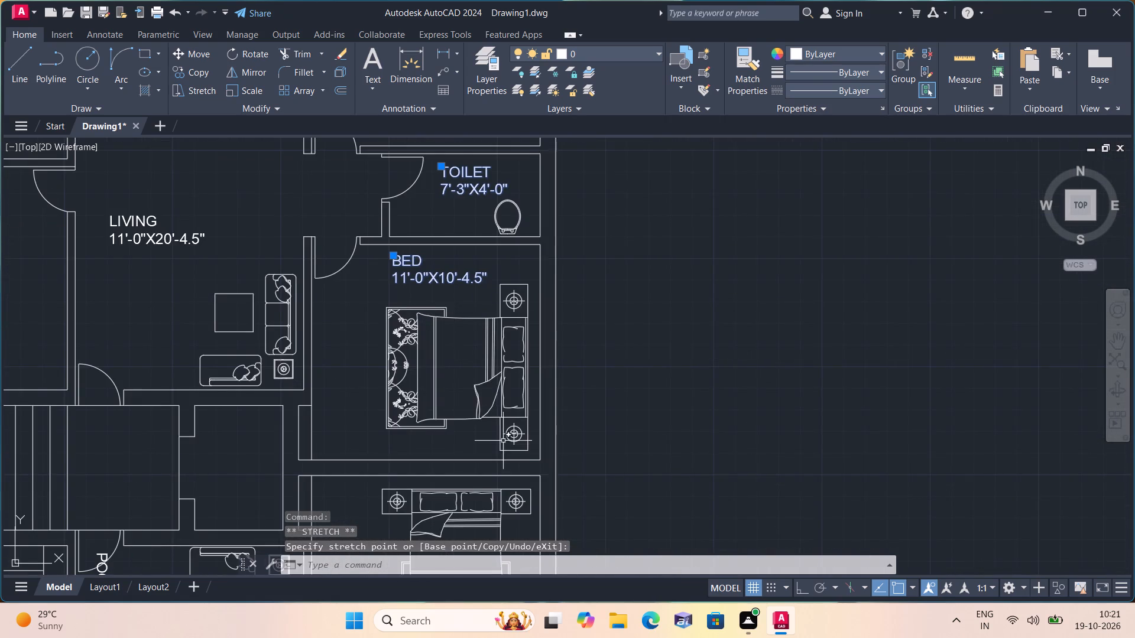
pyautogui.moveTo(504, 444); pyautogui.dragTo(484, 296, button='middle')
pyautogui.scroll(-1, 485, 289)
pyautogui.moveTo(475, 435); pyautogui.dragTo(479, 347, button='middle')
pyautogui.scroll(2, 469, 371)
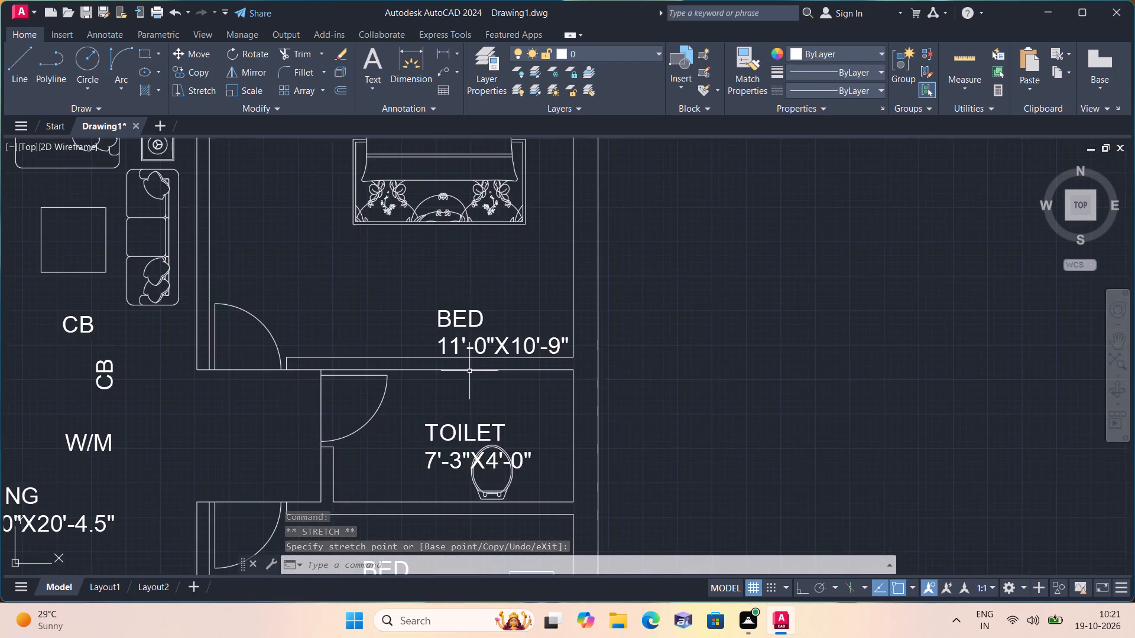
pyautogui.scroll(1, 469, 371)
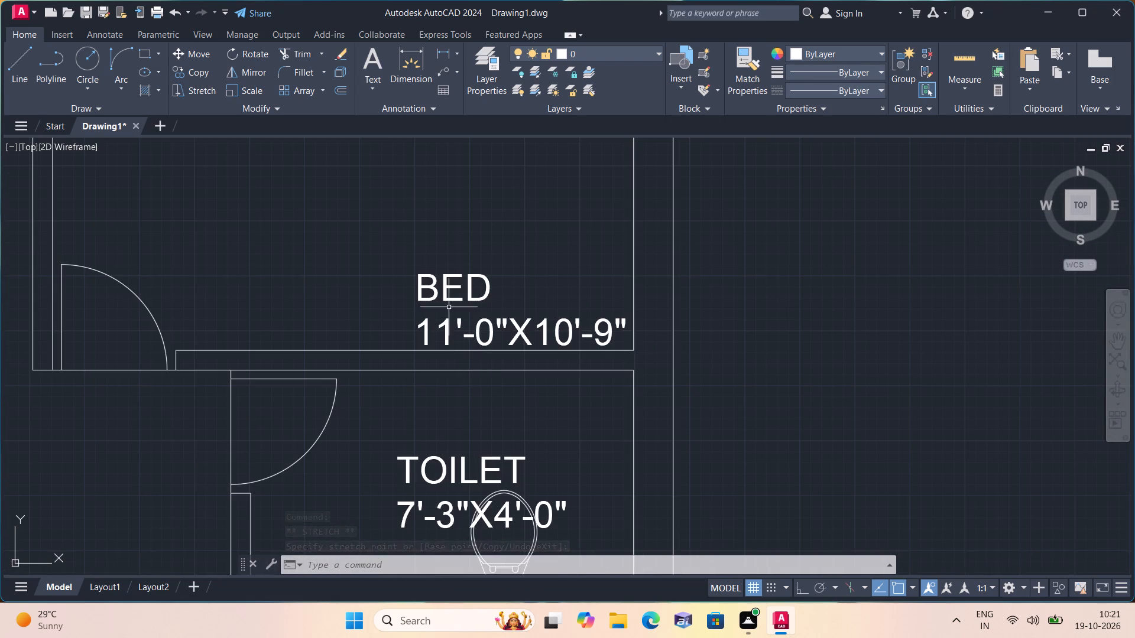
pyautogui.click(447, 292)
pyautogui.click(419, 274)
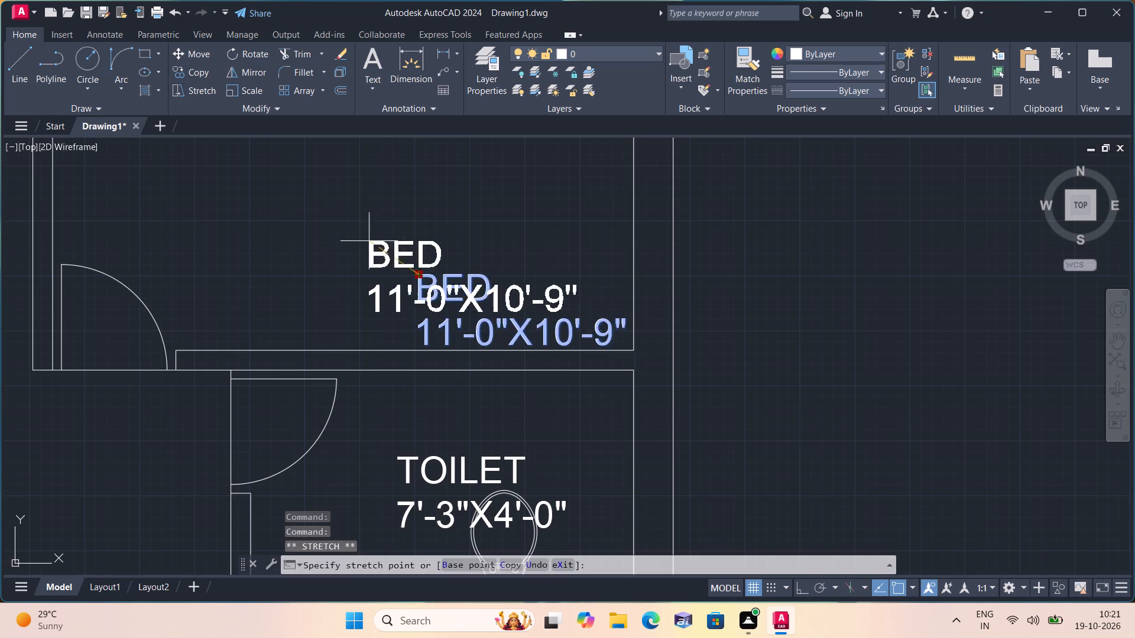
pyautogui.click(336, 227)
# Move the lower unit's east TOILET 7'-3"X4'-0" label north and slightly west, above the WC fixture.
pyautogui.moveTo(465, 328); pyautogui.dragTo(450, 249, button='middle')
pyautogui.scroll(-2, 459, 304)
pyautogui.scroll(1, 424, 373)
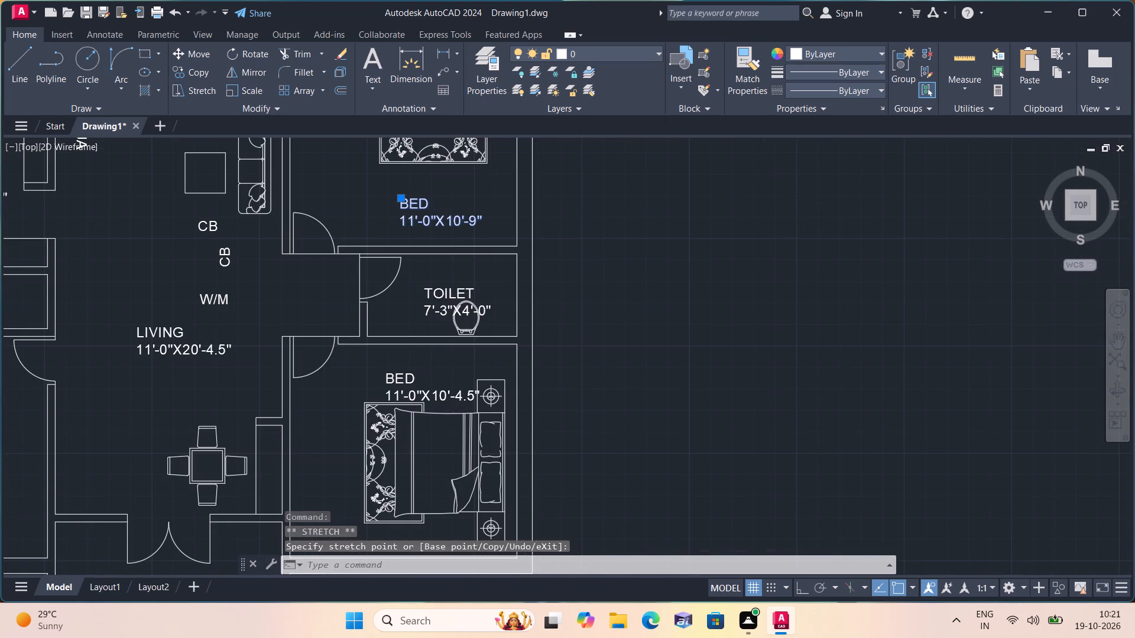
pyautogui.scroll(1, 424, 373)
pyautogui.moveTo(463, 282); pyautogui.dragTo(494, 437, button='middle')
pyautogui.scroll(1, 494, 437)
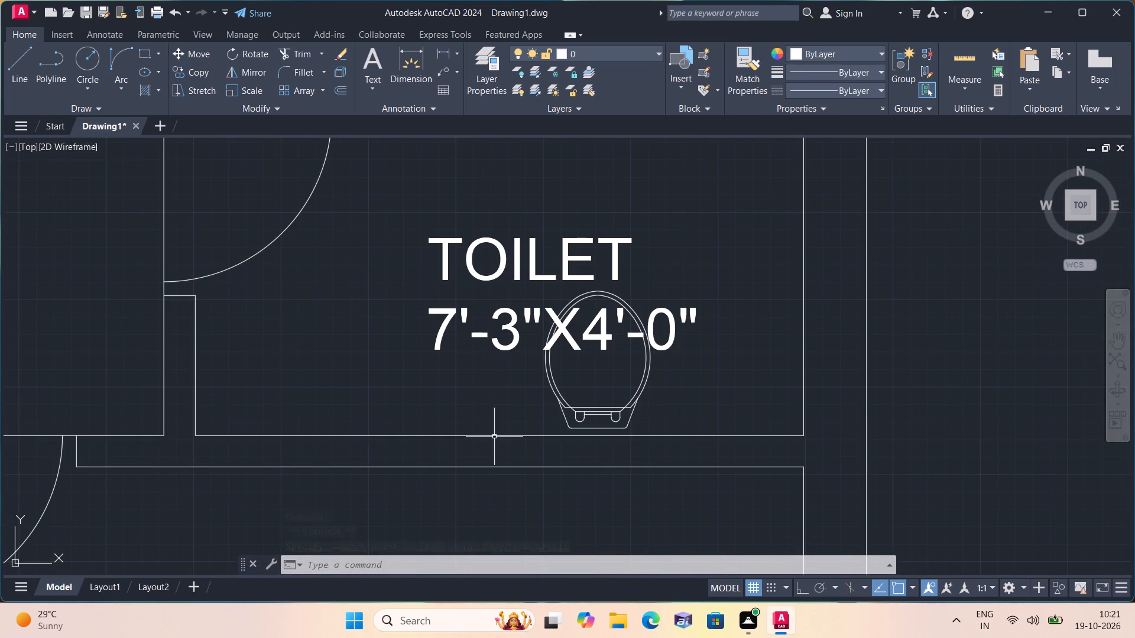
pyautogui.click(466, 248)
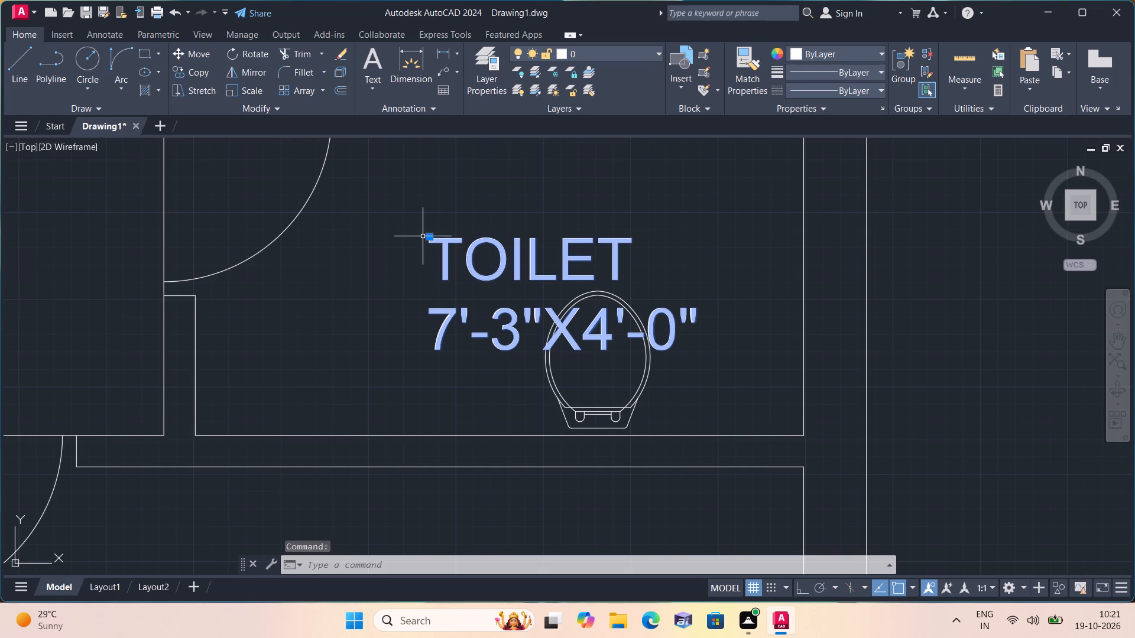
pyautogui.click(427, 237)
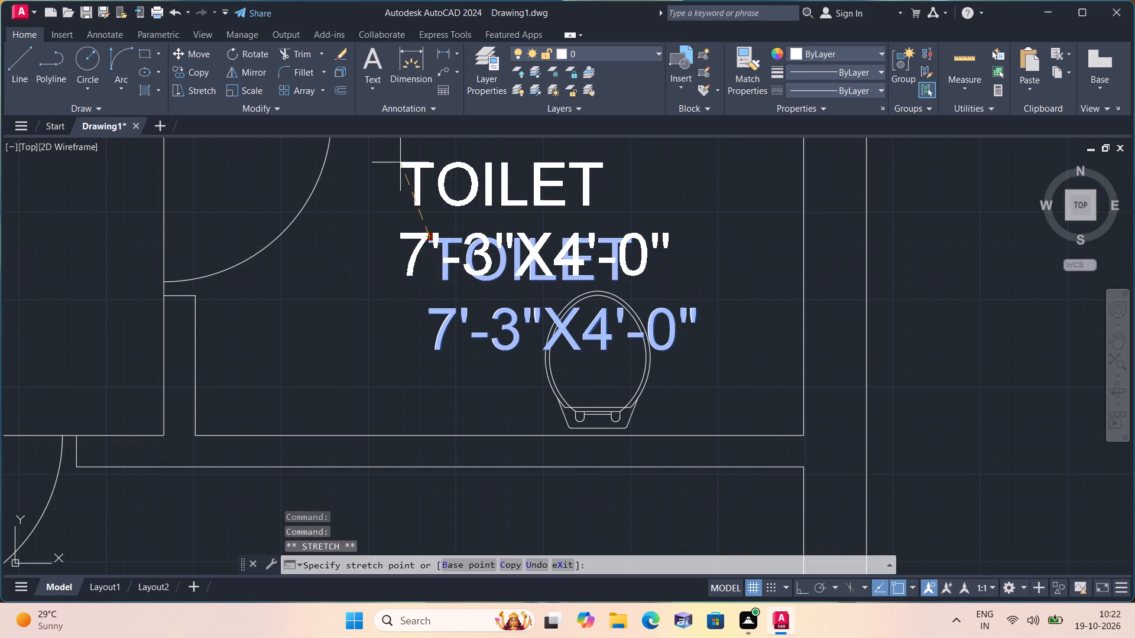
pyautogui.click(400, 161)
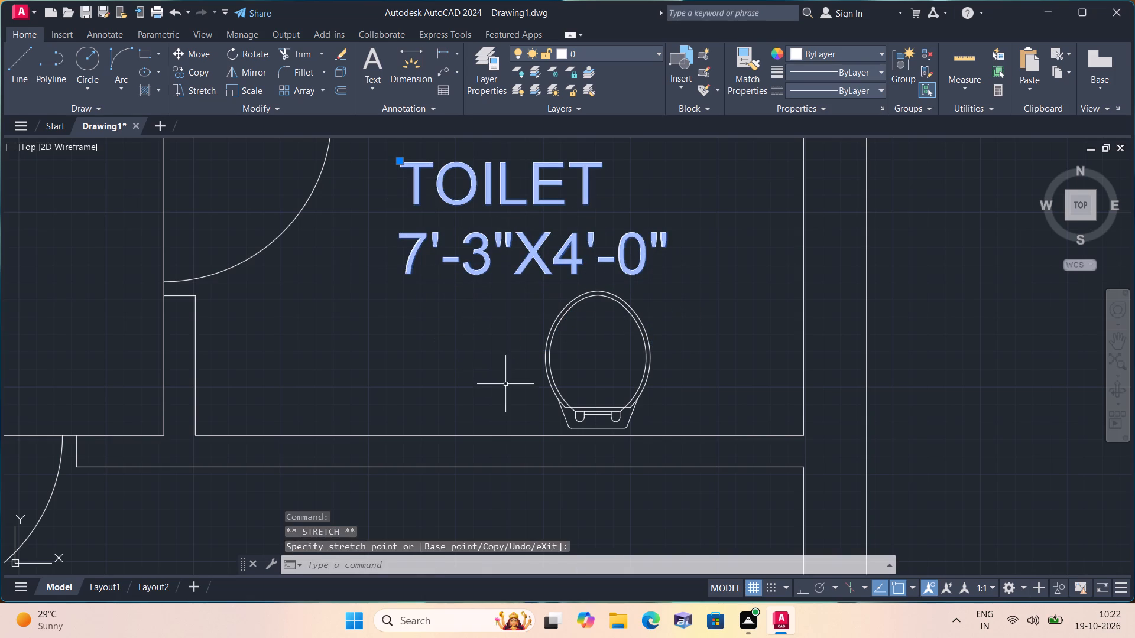
# Move the lower unit's southeast BED 11'-0"X10'-4.5" label northwest, clear of the bed and bedside table, and clear the selection.
pyautogui.scroll(-1, 506, 385)
pyautogui.moveTo(503, 379); pyautogui.dragTo(491, 318, button='middle')
pyautogui.scroll(-1, 489, 289)
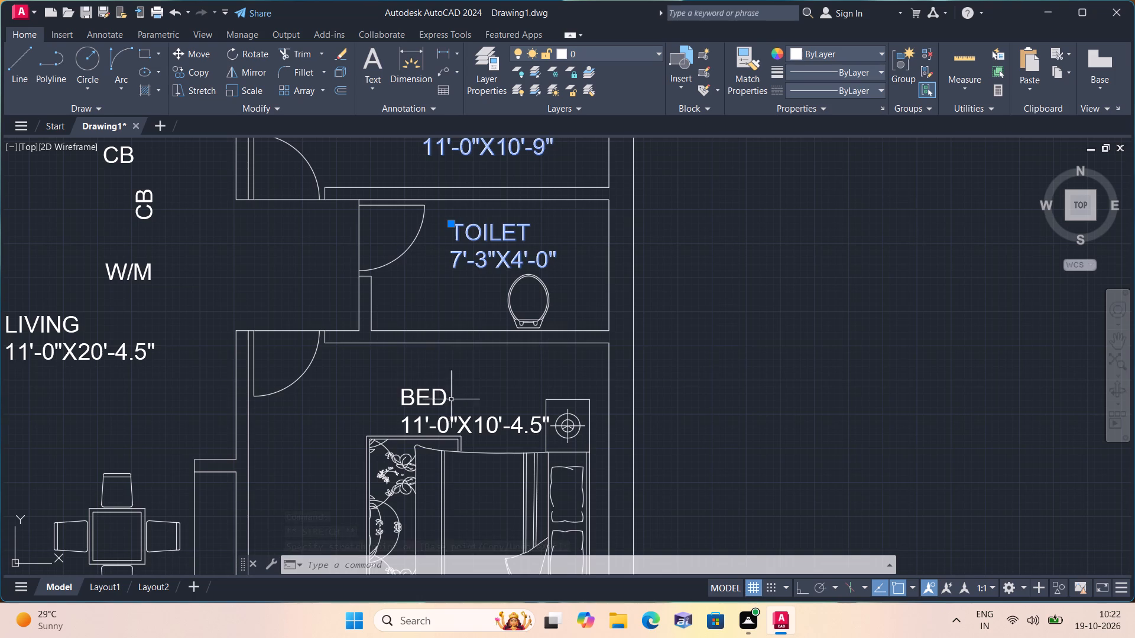
pyautogui.click(424, 393)
pyautogui.click(401, 389)
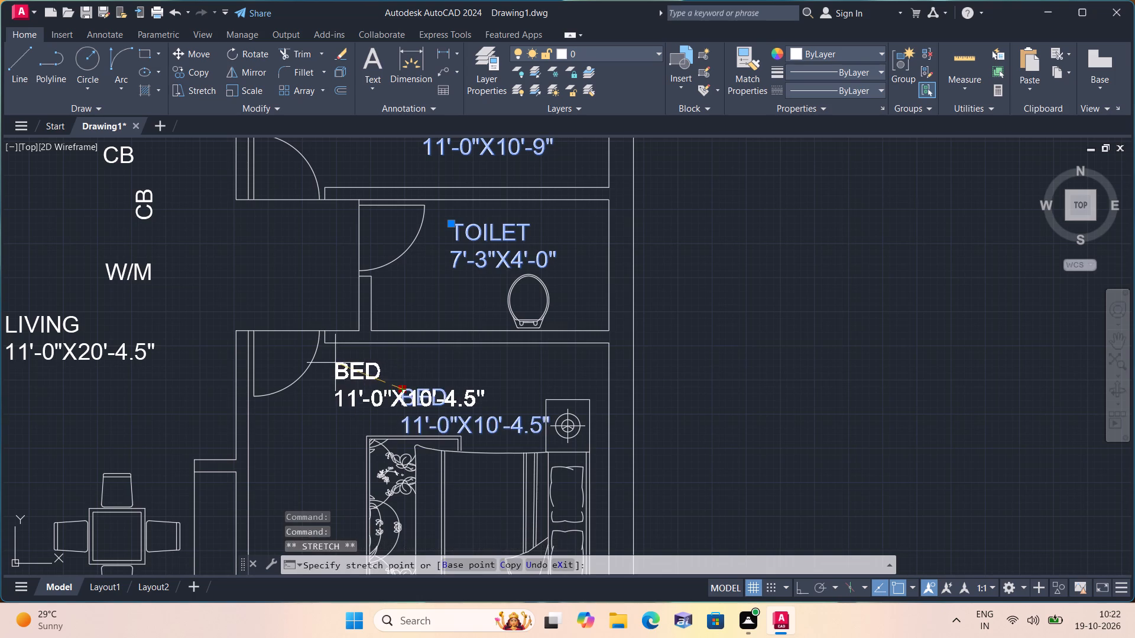
pyautogui.click(336, 364)
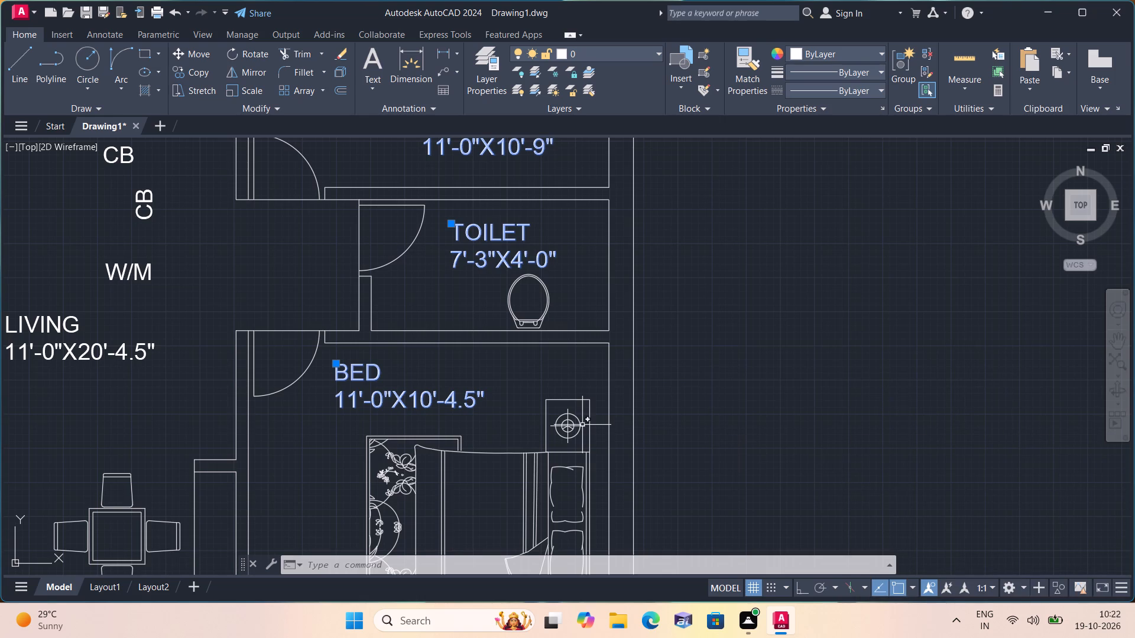
pyautogui.press('Escape')
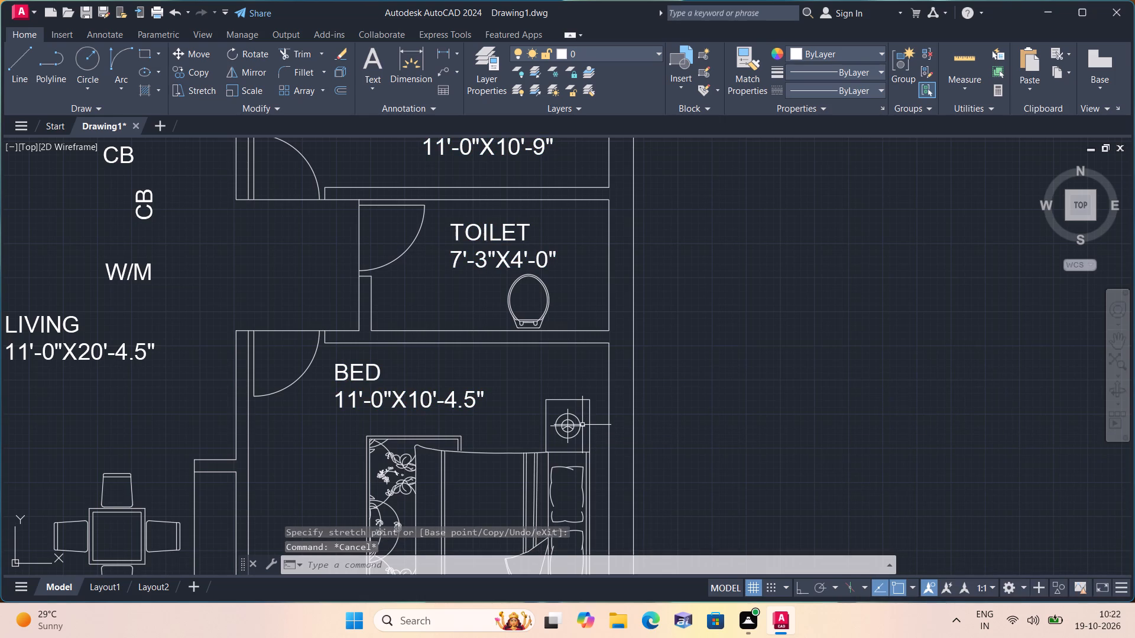
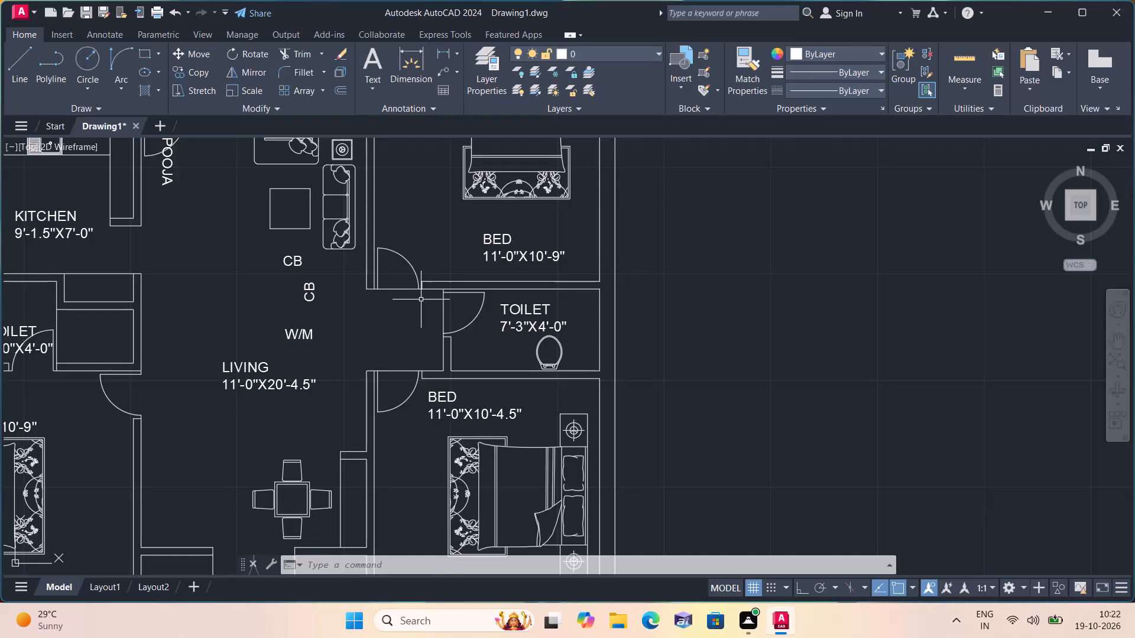
# Move the POOJA label from the lower flat's entrance door into the niche beside the upper flat's dining table.
pyautogui.scroll(-1, 295, 323)
pyautogui.moveTo(326, 355); pyautogui.dragTo(446, 421, button='middle')
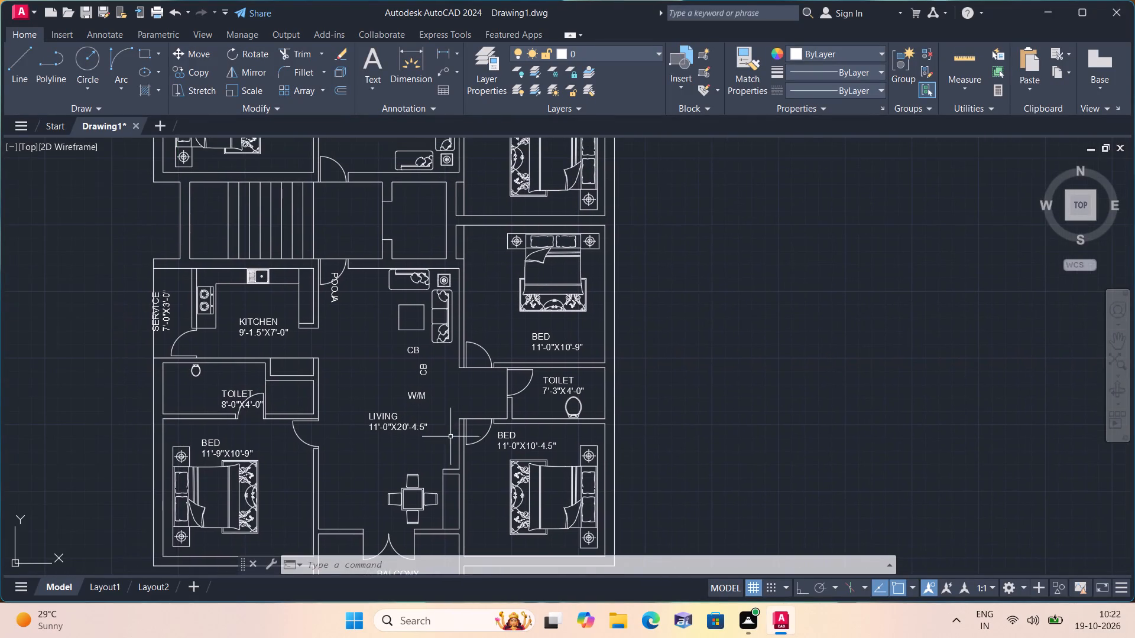
pyautogui.moveTo(256, 239); pyautogui.dragTo(353, 437, button='middle')
pyautogui.moveTo(515, 425); pyautogui.dragTo(445, 344, button='middle')
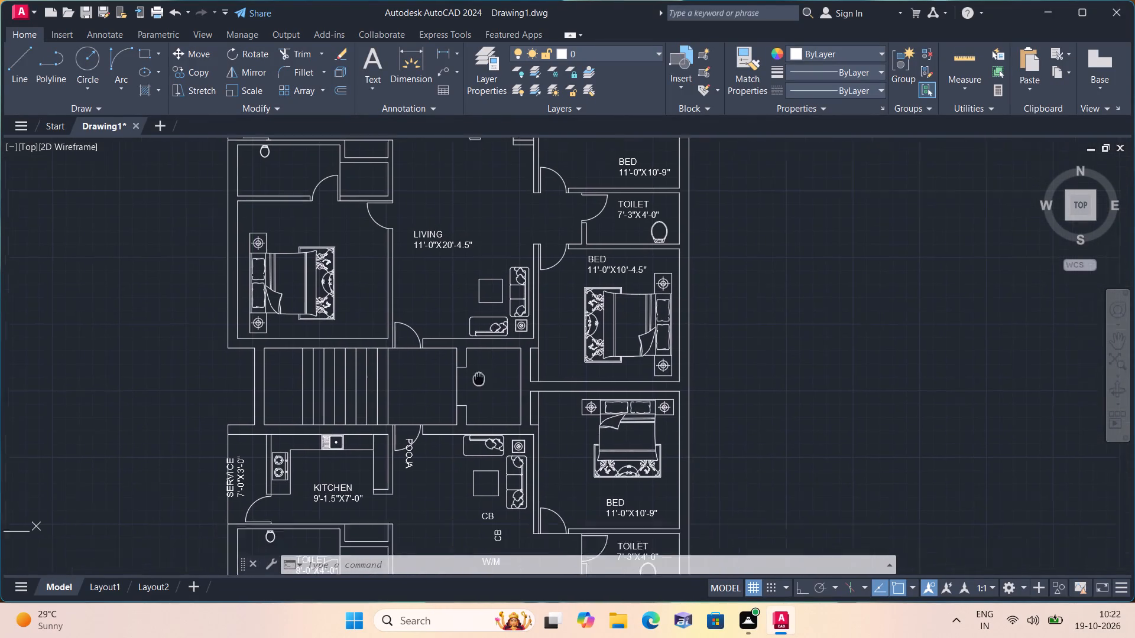
pyautogui.moveTo(445, 344); pyautogui.dragTo(384, 266, button='middle')
pyautogui.scroll(-1, 356, 334)
pyautogui.scroll(2, 337, 344)
pyautogui.click(303, 318)
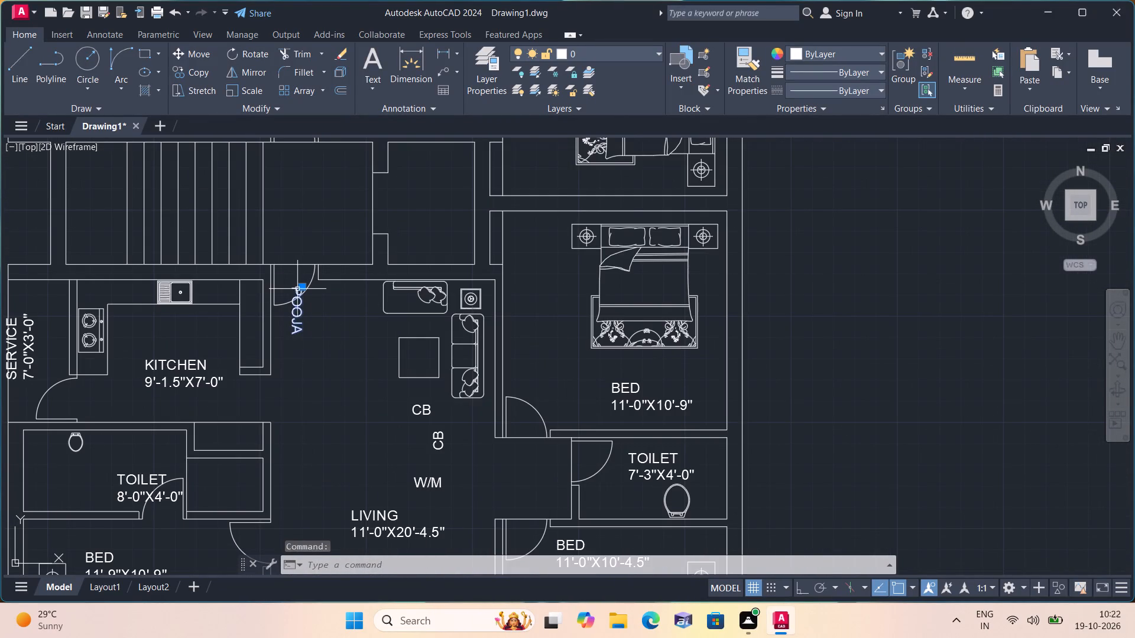
pyautogui.click(303, 289)
pyautogui.scroll(-3, 312, 275)
pyautogui.moveTo(327, 226); pyautogui.dragTo(330, 405, button='middle')
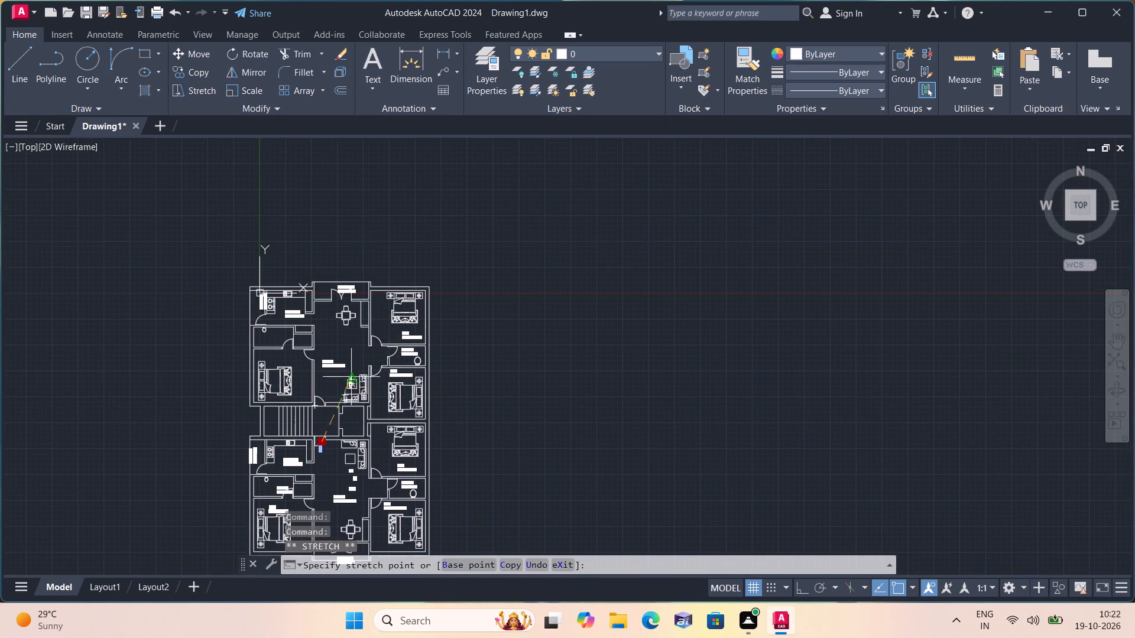
pyautogui.scroll(4, 362, 308)
pyautogui.click(376, 280)
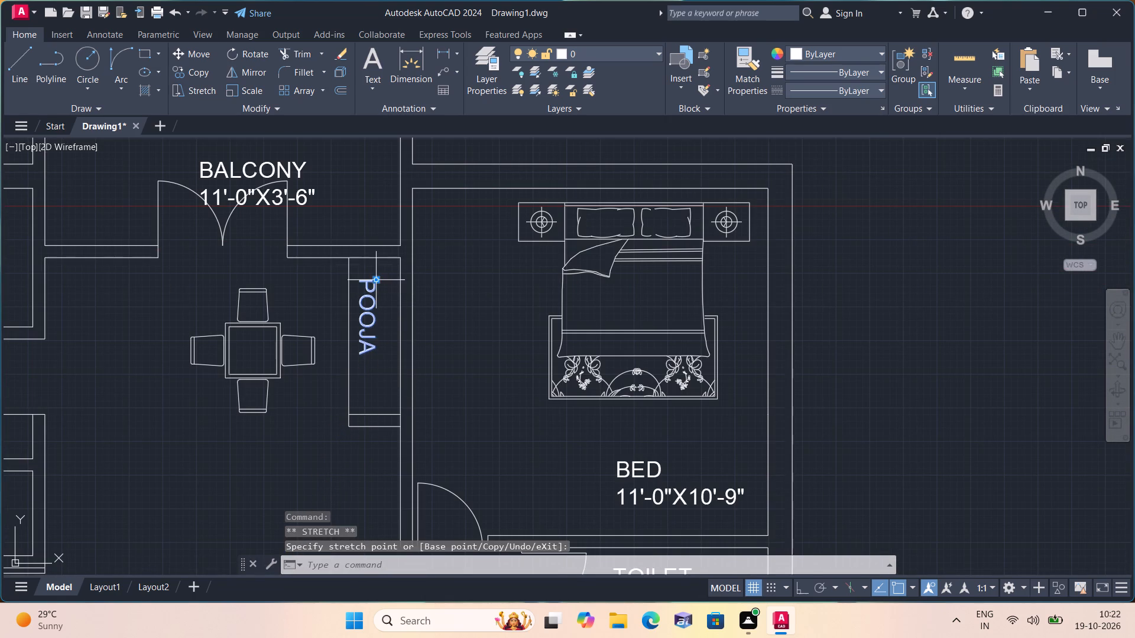
# Copy the POOJA label into the matching niche beside the lower flat's dining table.
pyautogui.moveTo(202, 69); pyautogui.dragTo(231, 122)
pyautogui.click(368, 309)
pyautogui.scroll(-3, 366, 325)
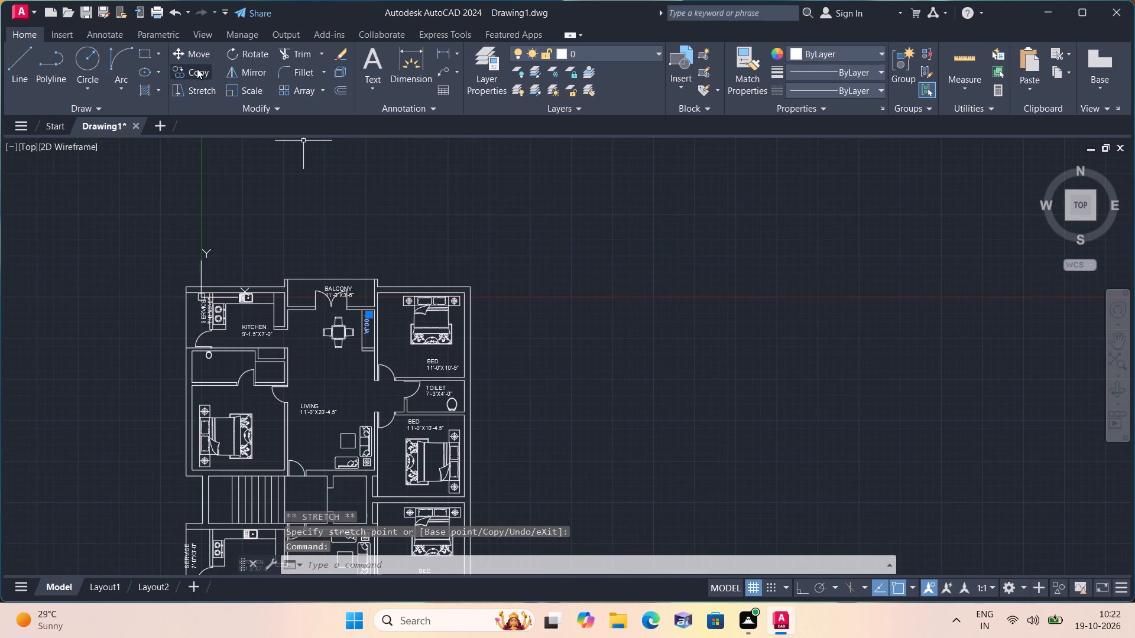
pyautogui.click(197, 67)
pyautogui.scroll(3, 376, 327)
pyautogui.click(335, 319)
pyautogui.scroll(-3, 335, 327)
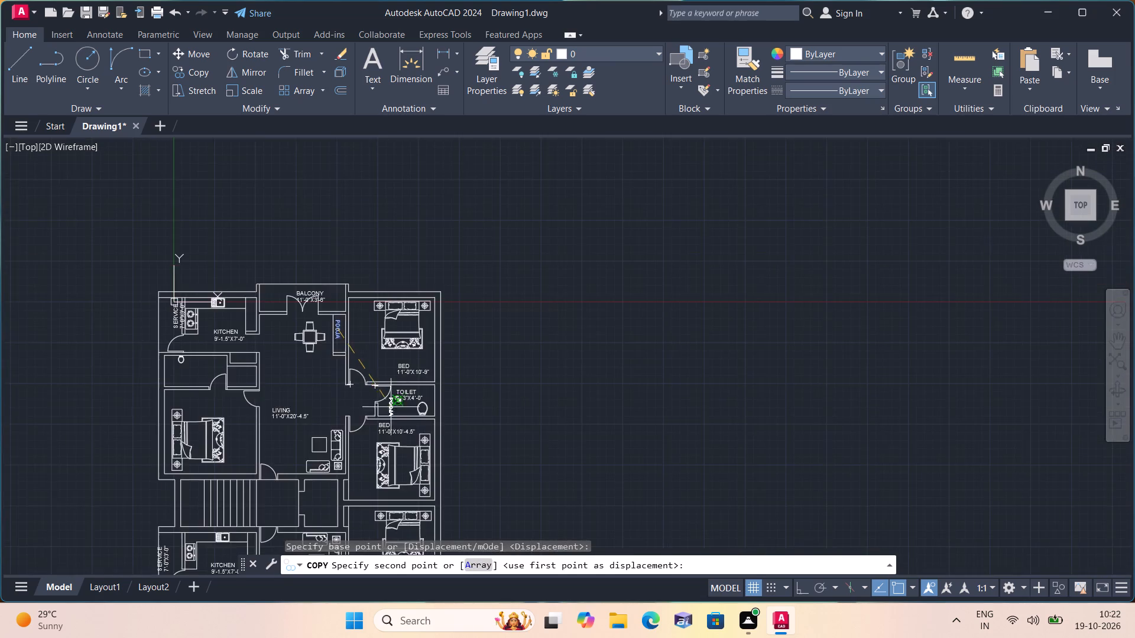
pyautogui.moveTo(391, 424); pyautogui.dragTo(410, 308, button='middle')
pyautogui.scroll(-1, 426, 227)
pyautogui.scroll(5, 390, 460)
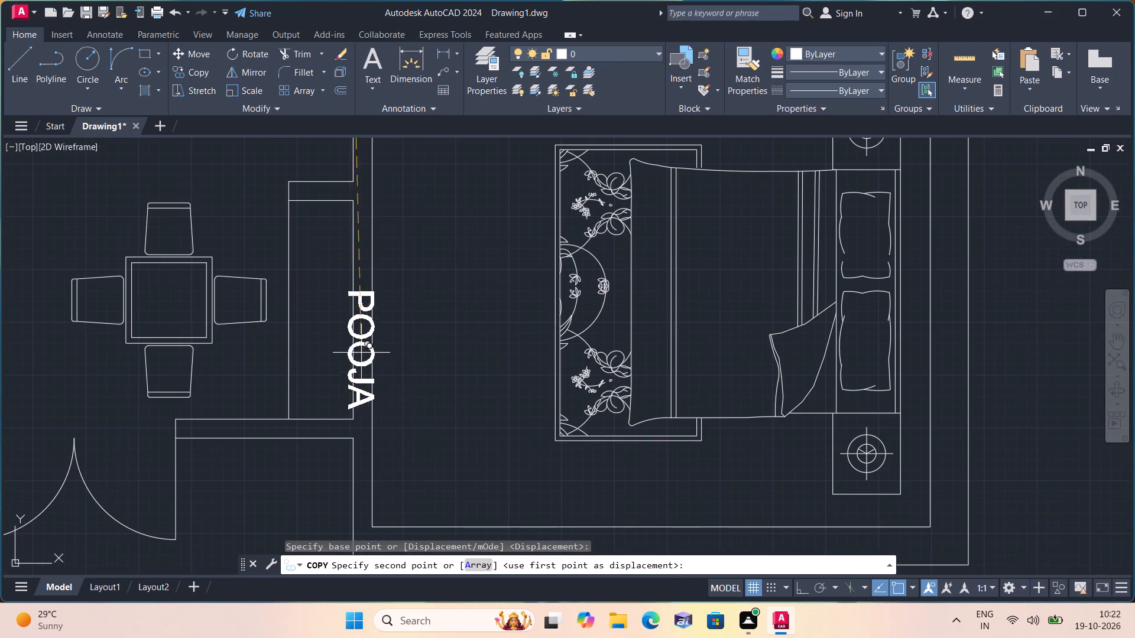
pyautogui.click(327, 310)
pyautogui.press('Escape')
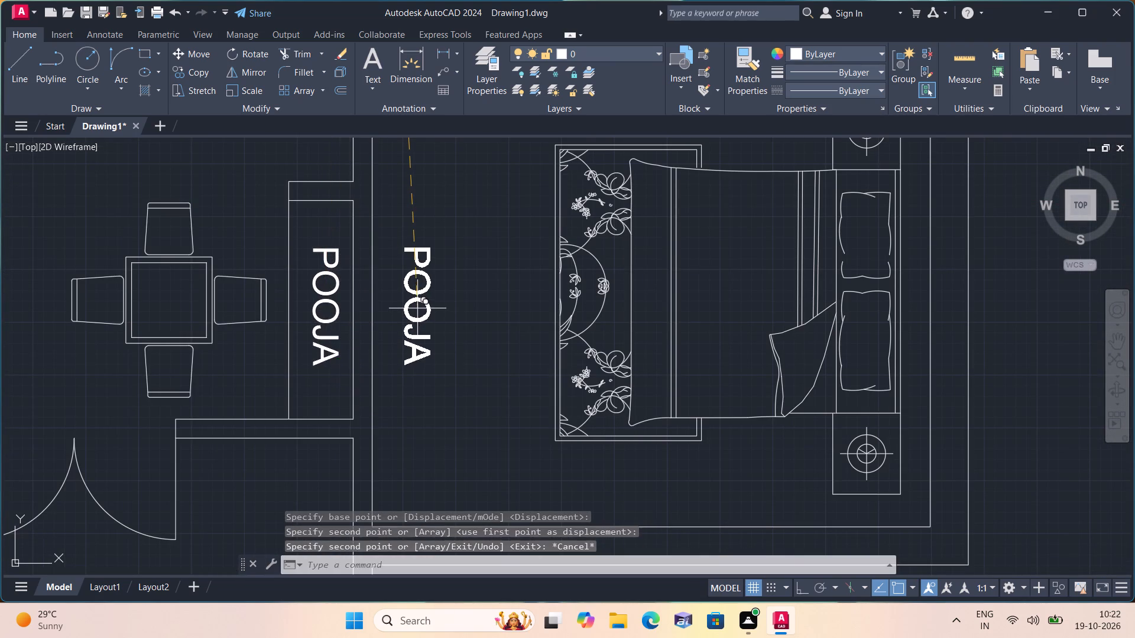
# Move the horizontal CB label from the lower living room into the cupboard between the kitchen and W/M recess.
pyautogui.scroll(-4, 417, 308)
pyautogui.scroll(2, 342, 226)
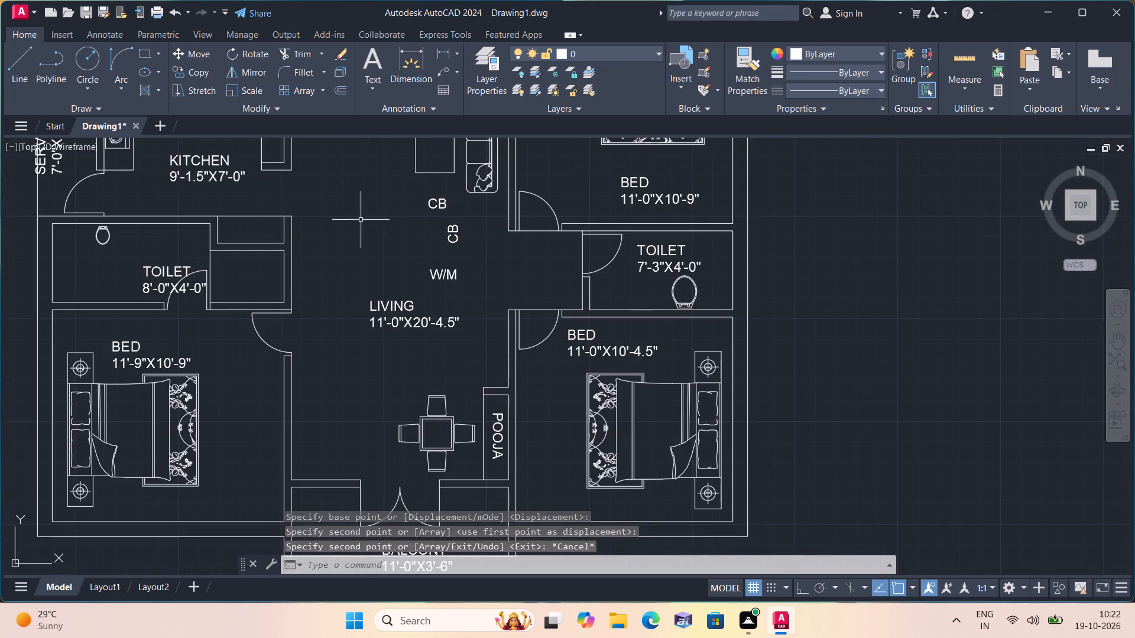
pyautogui.moveTo(362, 217); pyautogui.dragTo(308, 465, button='middle')
pyautogui.click(381, 460)
pyautogui.click(377, 451)
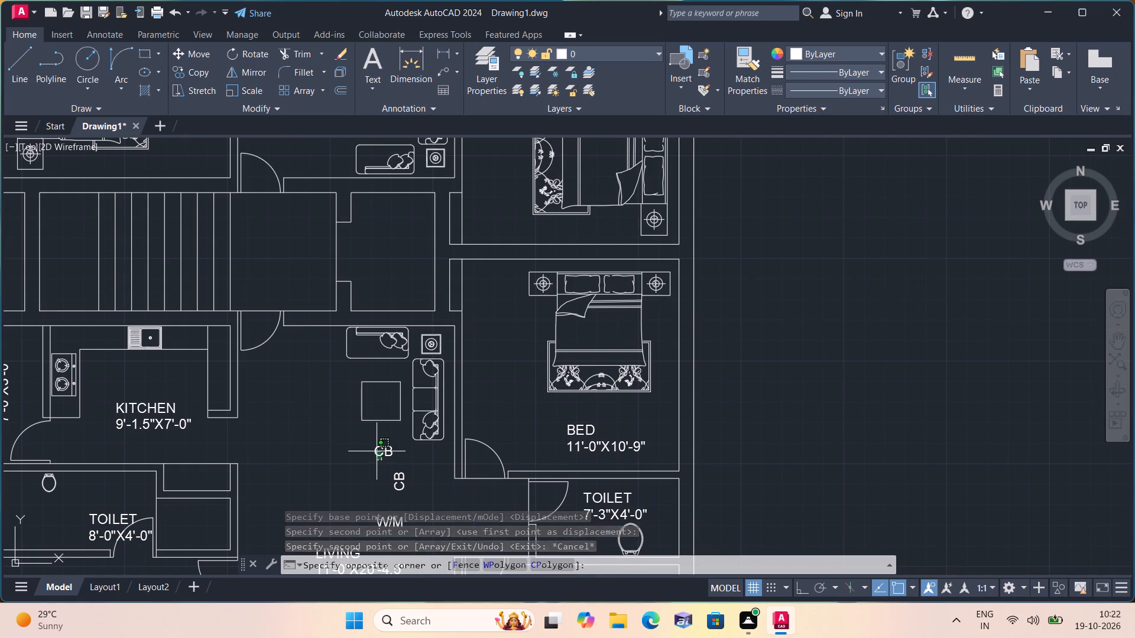
pyautogui.click(377, 447)
pyautogui.scroll(1, 184, 465)
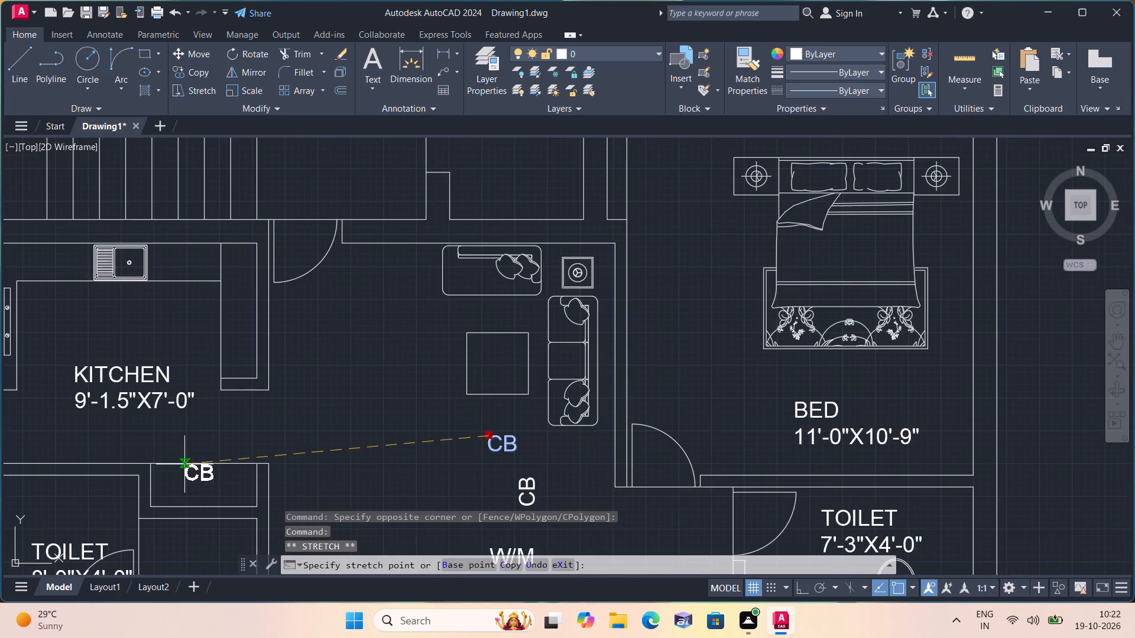
pyautogui.click(184, 471)
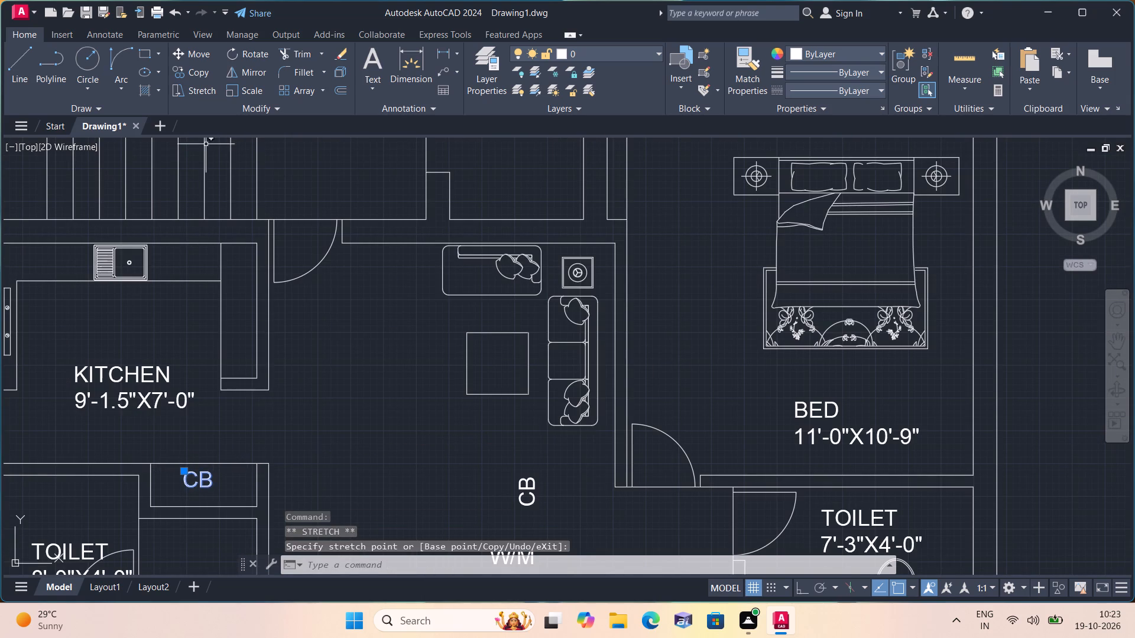
# Copy the horizontal CB label into the matching cupboard below the upper flat's kitchen.
pyautogui.click(181, 76)
pyautogui.click(195, 481)
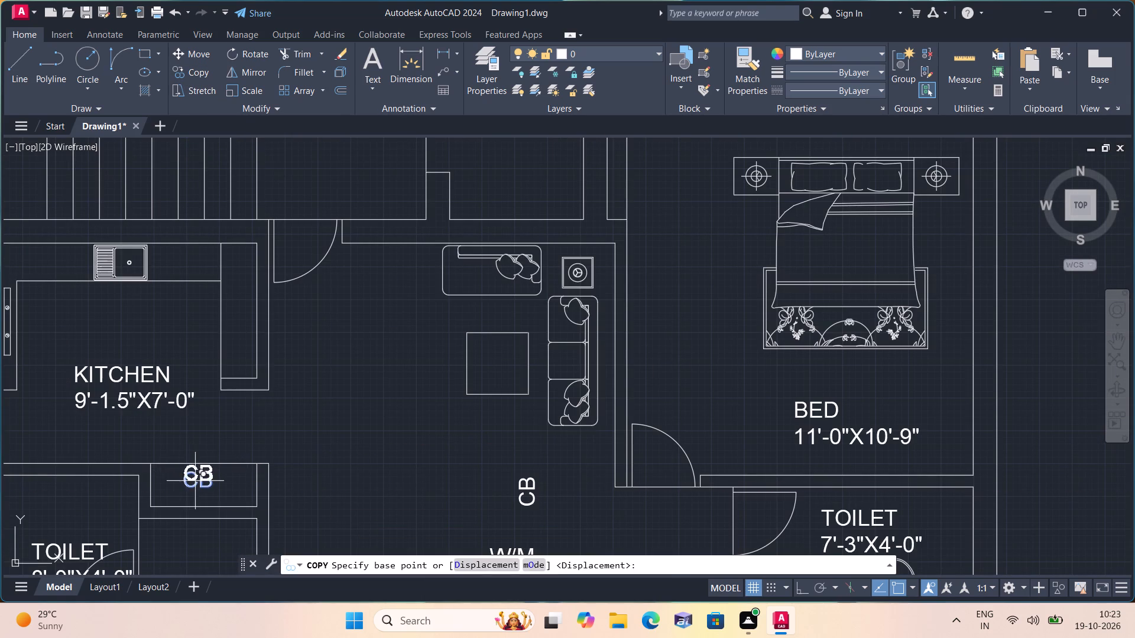
pyautogui.scroll(-2, 194, 424)
pyautogui.moveTo(194, 435); pyautogui.dragTo(213, 593, button='middle')
pyautogui.scroll(-2, 215, 546)
pyautogui.scroll(4, 219, 373)
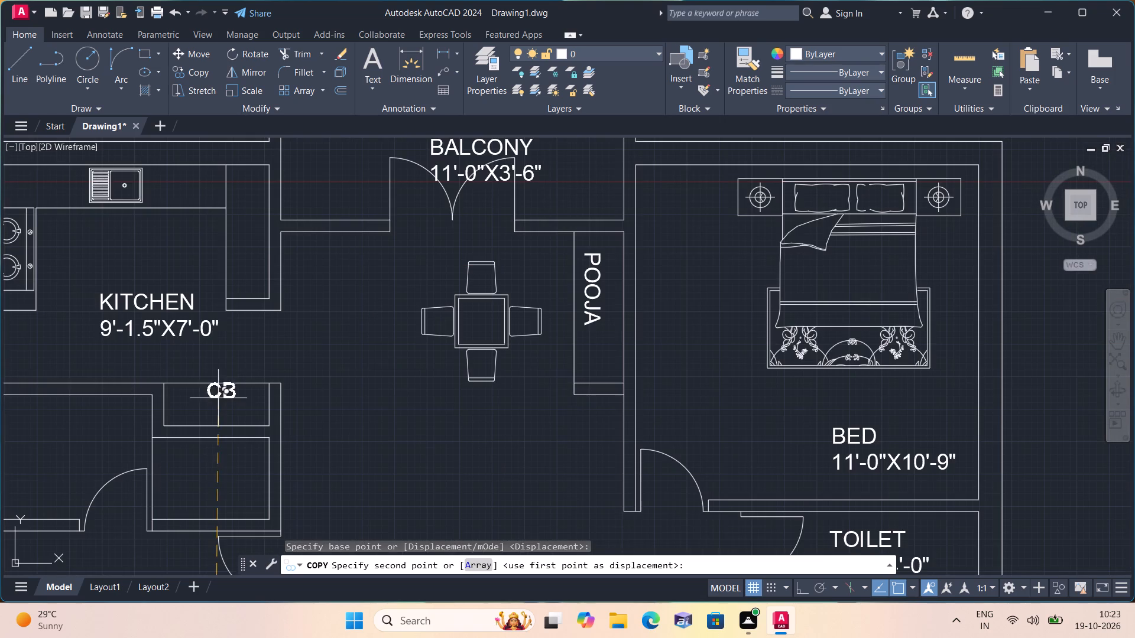
pyautogui.click(212, 413)
pyautogui.press('Escape')
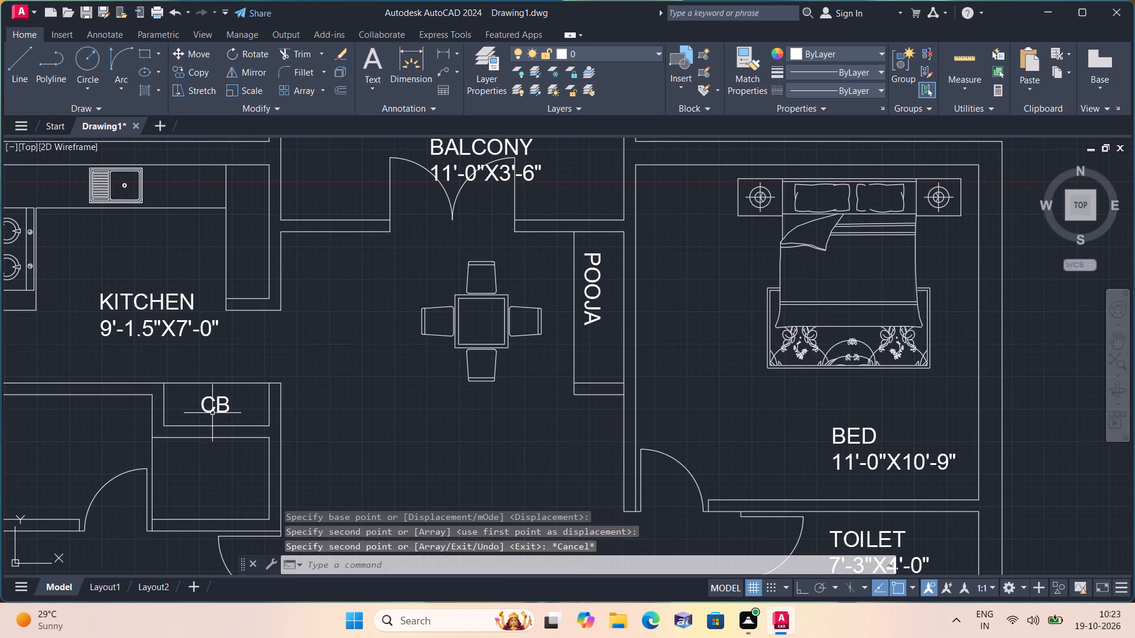
# Move the vertical CB label from the lower living room into the tall cupboard beside the lower flat's kitchen sink counter.
pyautogui.scroll(-2, 212, 413)
pyautogui.moveTo(415, 483); pyautogui.dragTo(387, 327, button='middle')
pyautogui.scroll(-2, 415, 483)
pyautogui.scroll(2, 350, 458)
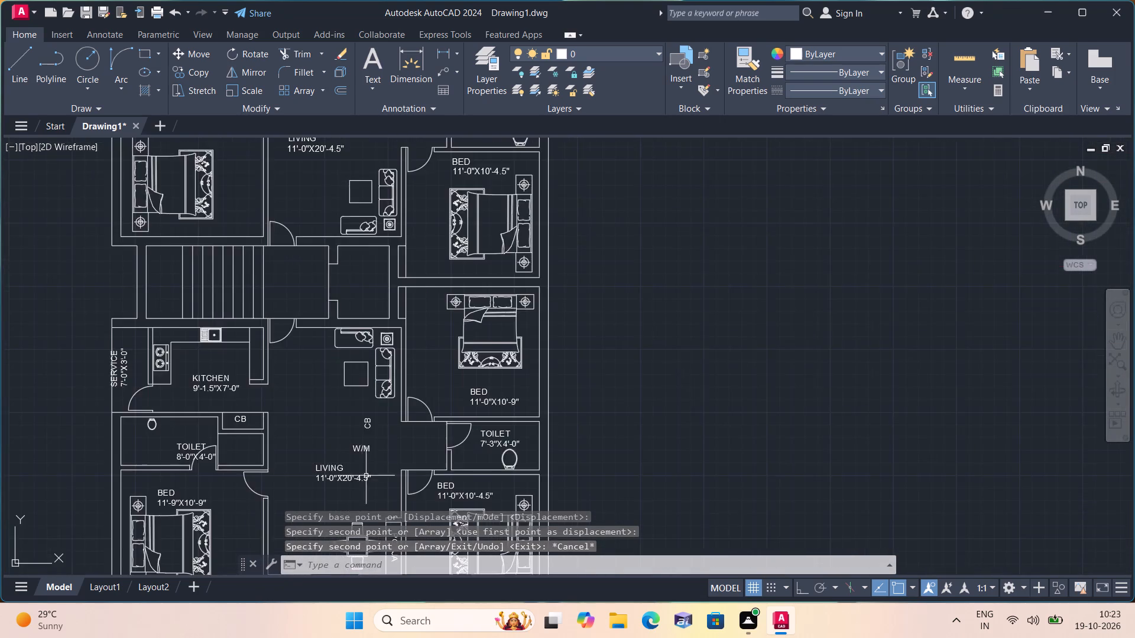
pyautogui.moveTo(367, 476); pyautogui.dragTo(378, 333, button='middle')
pyautogui.scroll(2, 381, 301)
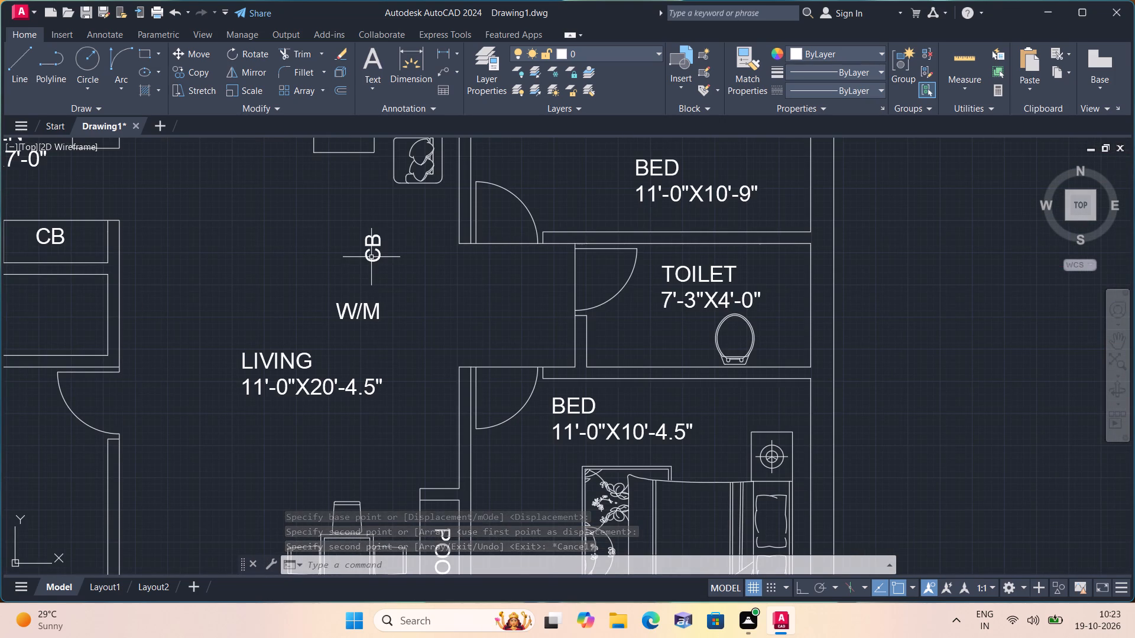
pyautogui.click(372, 257)
pyautogui.click(368, 262)
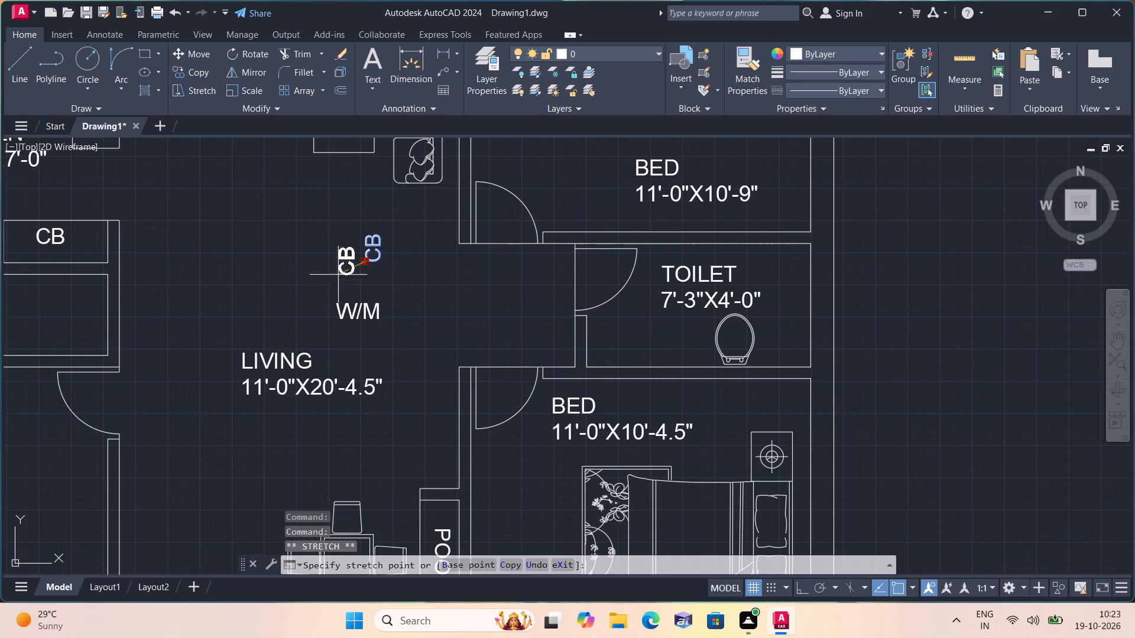
pyautogui.scroll(-3, 248, 358)
pyautogui.scroll(3, 192, 255)
pyautogui.scroll(-1, 192, 255)
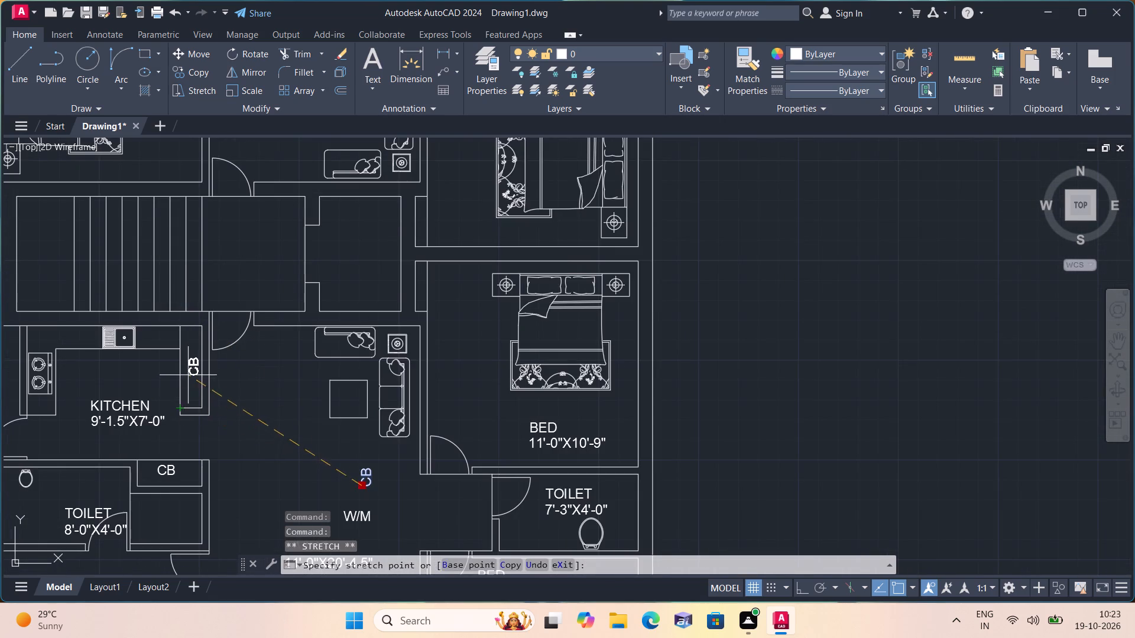
pyautogui.scroll(1, 188, 374)
pyautogui.click(185, 362)
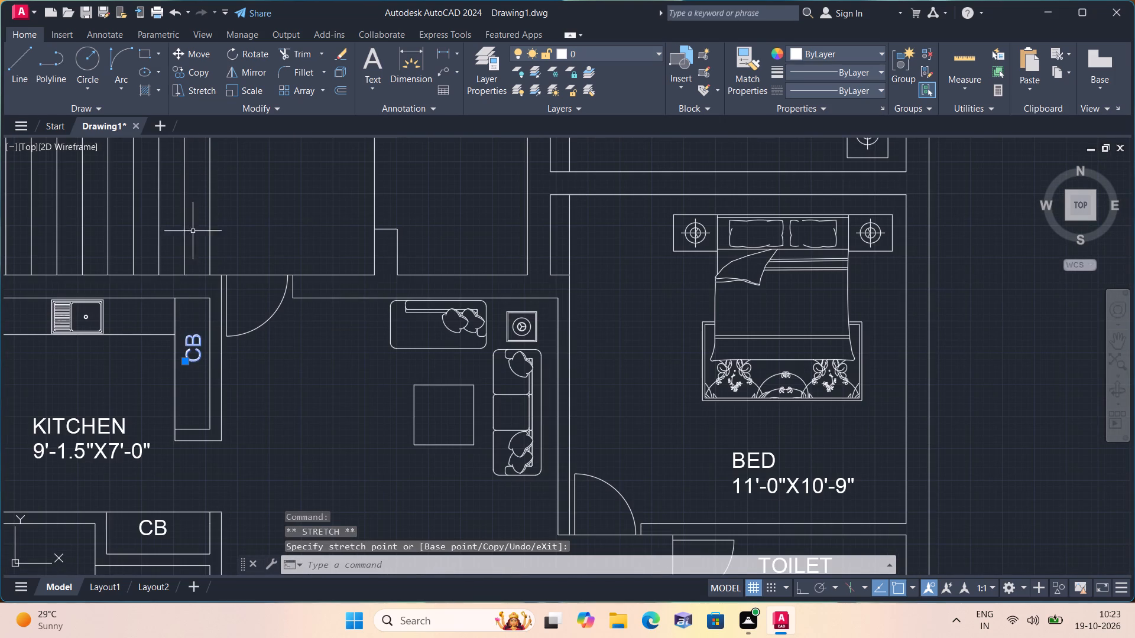
# Copy the vertical CB label into the matching tall cupboard of the upper flat's kitchen.
pyautogui.click(180, 69)
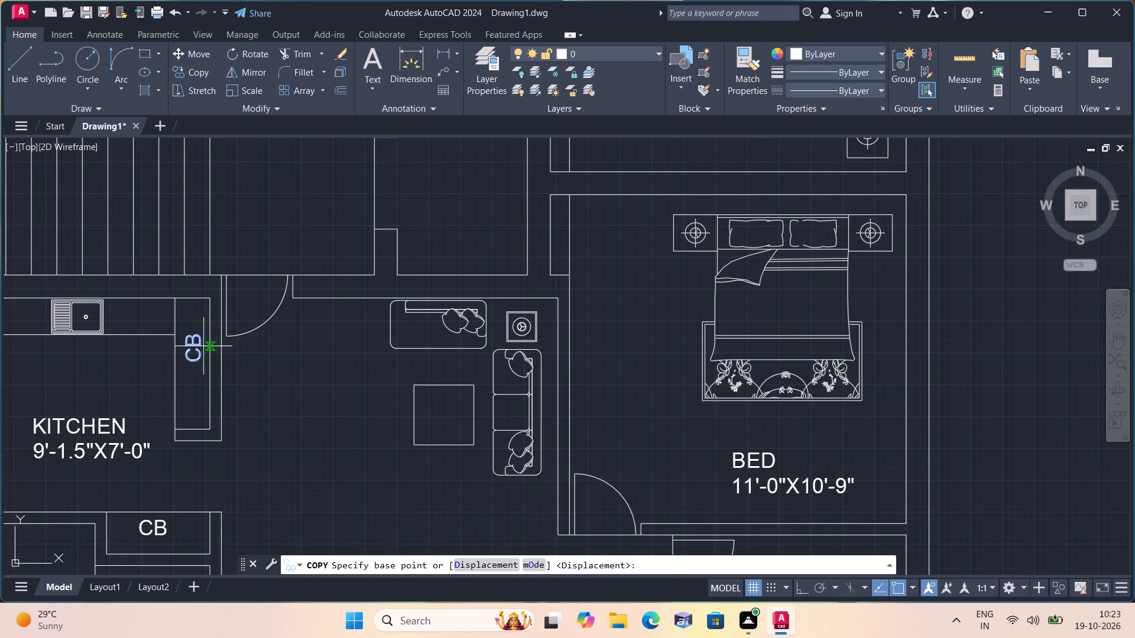
pyautogui.click(200, 346)
pyautogui.scroll(-3, 194, 333)
pyautogui.moveTo(209, 209); pyautogui.dragTo(217, 410, button='middle')
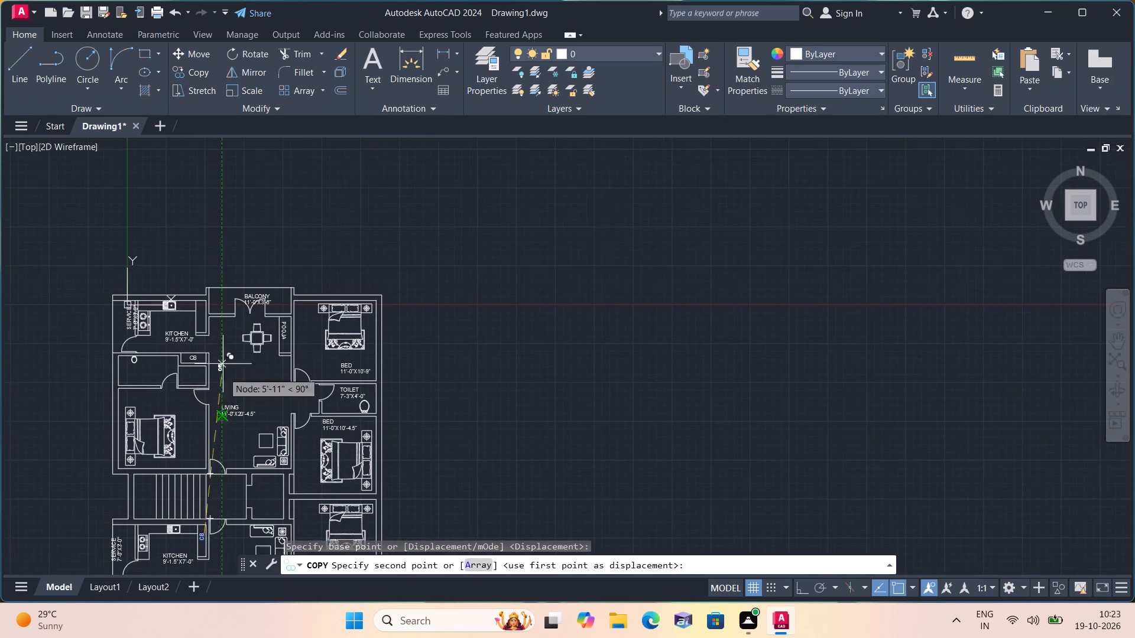
pyautogui.scroll(4, 209, 305)
pyautogui.click(168, 320)
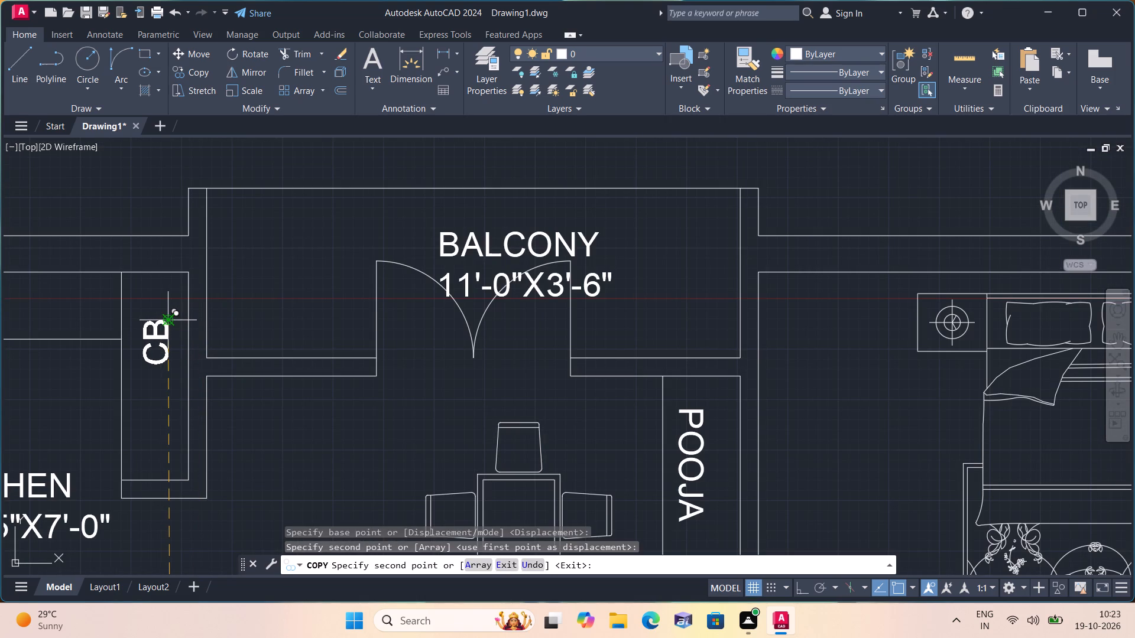
pyautogui.press('Escape')
# Move the W/M label from the lower living room into the recess below the CB cupboard, beside the toilet.
pyautogui.scroll(-1, 223, 366)
pyautogui.moveTo(546, 448); pyautogui.dragTo(544, 447, button='middle')
pyautogui.scroll(-3, 539, 442)
pyautogui.moveTo(544, 447); pyautogui.dragTo(528, 348, button='middle')
pyautogui.moveTo(476, 504); pyautogui.dragTo(441, 375, button='middle')
pyautogui.scroll(2, 445, 415)
pyautogui.scroll(1, 523, 477)
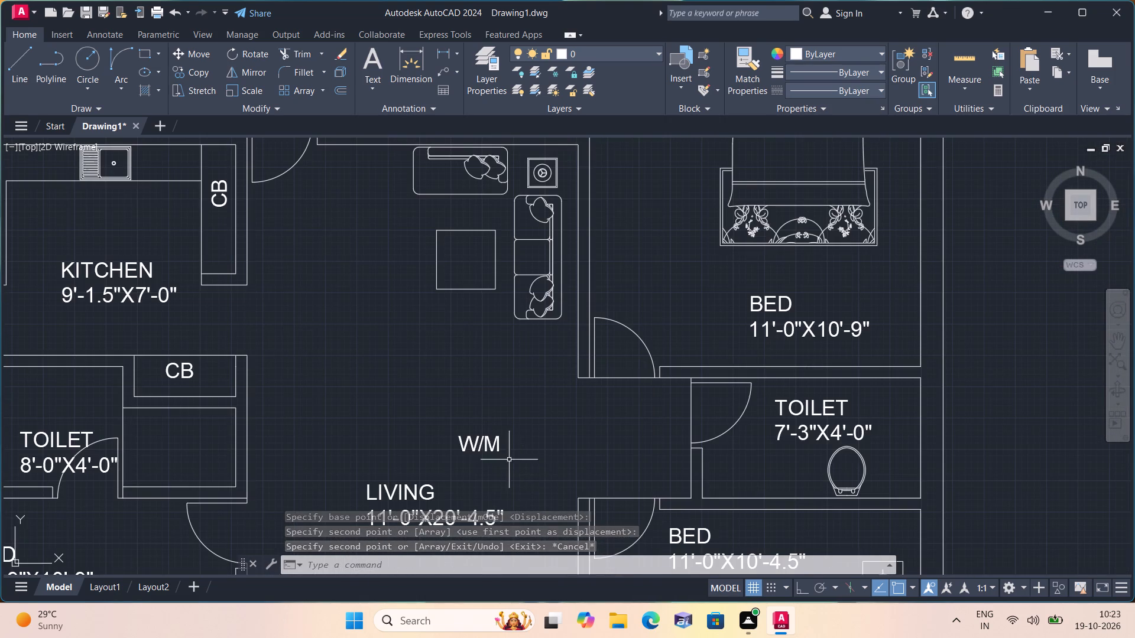
pyautogui.click(489, 451)
pyautogui.click(461, 434)
pyautogui.click(161, 442)
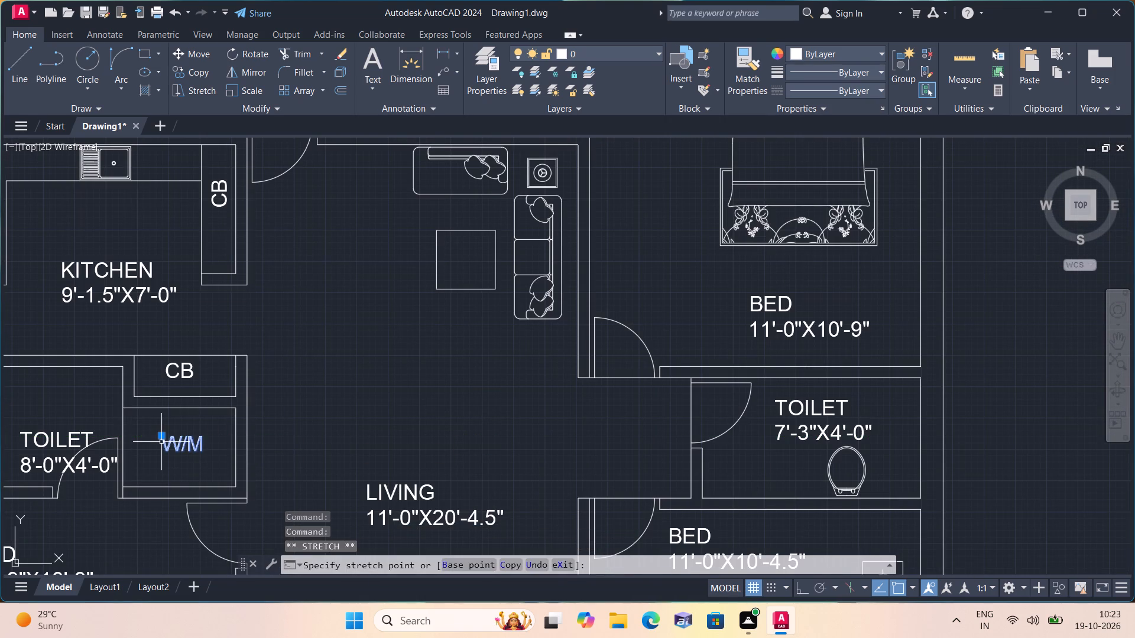
# Copy the W/M label into the matching recess below the upper flat's CB cupboard.
pyautogui.click(196, 66)
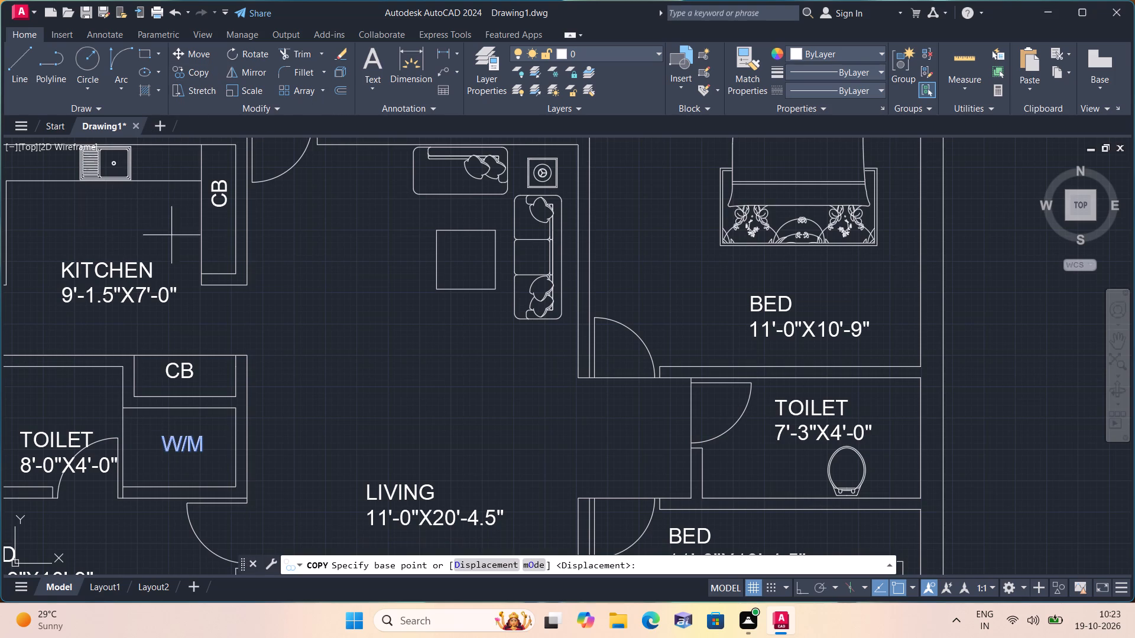
pyautogui.moveTo(180, 448); pyautogui.dragTo(186, 438)
pyautogui.scroll(-4, 210, 293)
pyautogui.scroll(3, 206, 172)
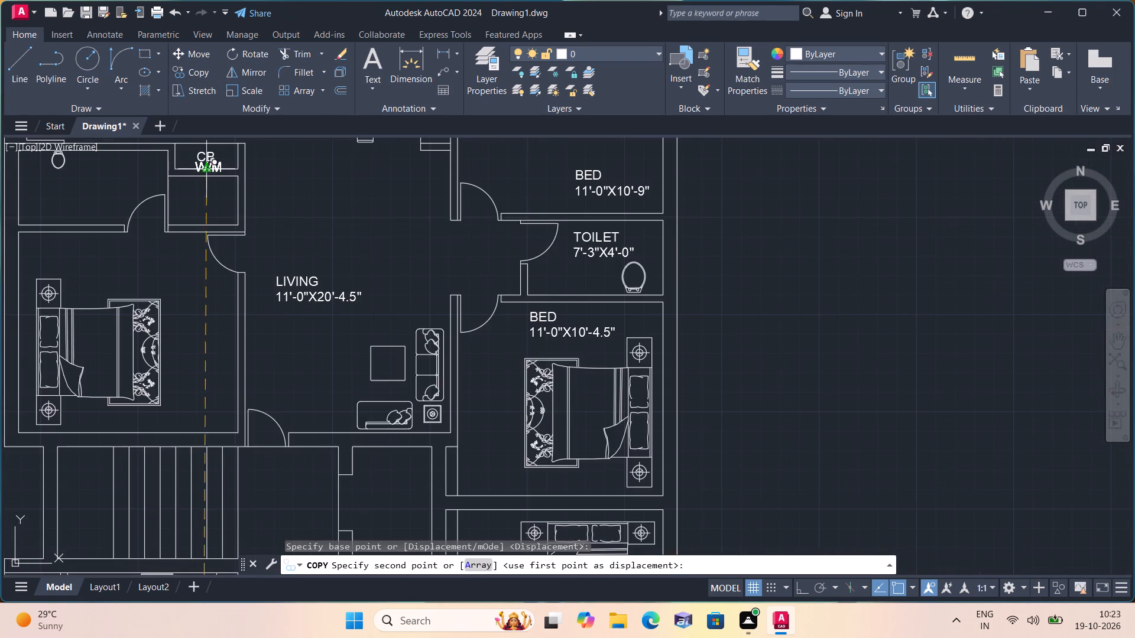
pyautogui.scroll(1, 208, 189)
pyautogui.click(192, 209)
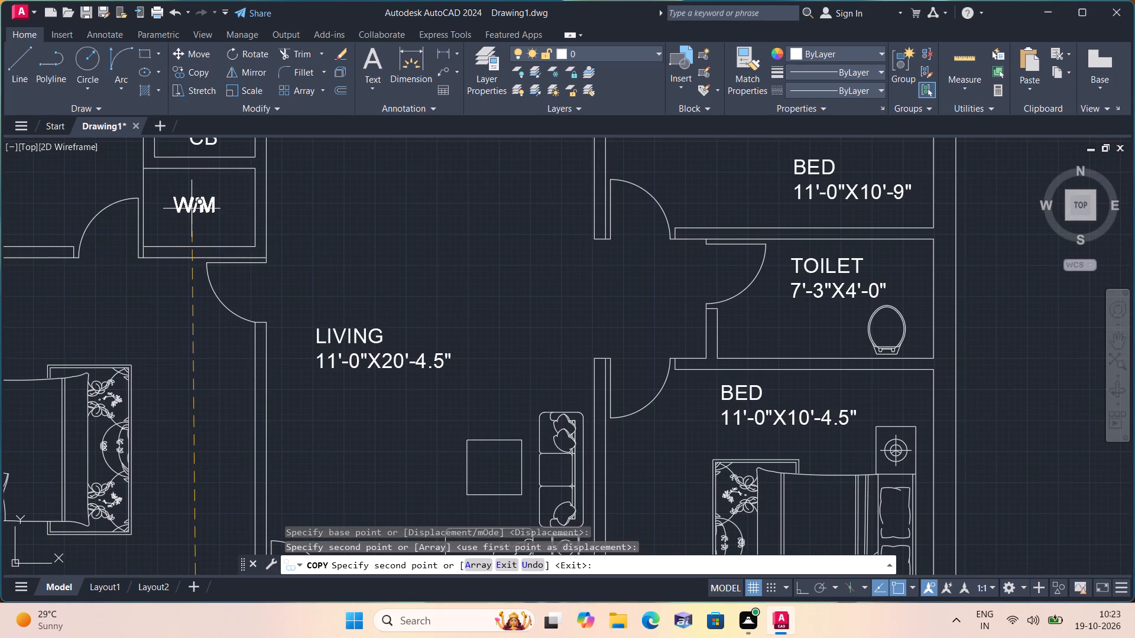
pyautogui.press('Escape')
# Move the lower flat's TOILET 8'-0"X4'-0" label further into the room, clear of the door swing.
pyautogui.scroll(-2, 192, 209)
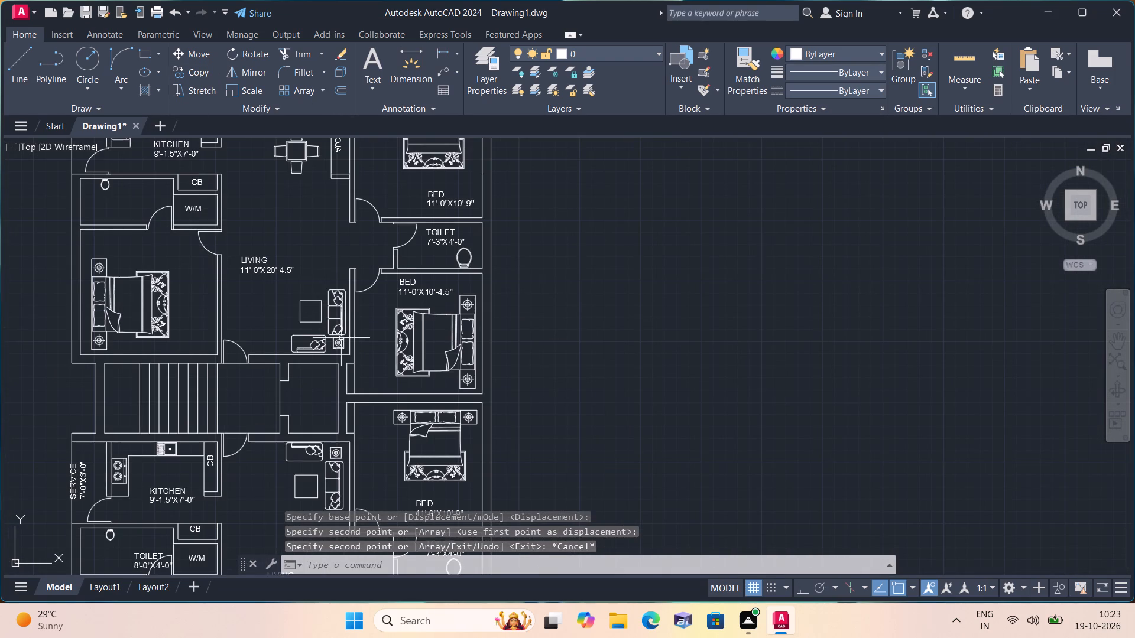
pyautogui.moveTo(343, 338); pyautogui.dragTo(356, 227, button='middle')
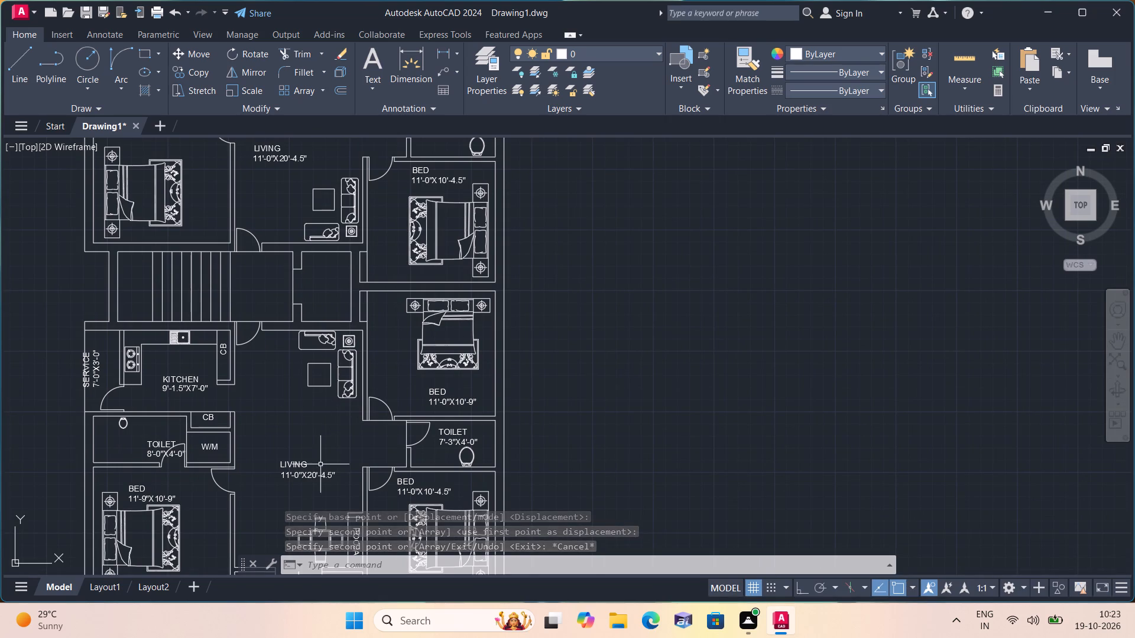
pyautogui.scroll(1, 325, 462)
pyautogui.moveTo(326, 450); pyautogui.dragTo(388, 281, button='middle')
pyautogui.scroll(1, 77, 333)
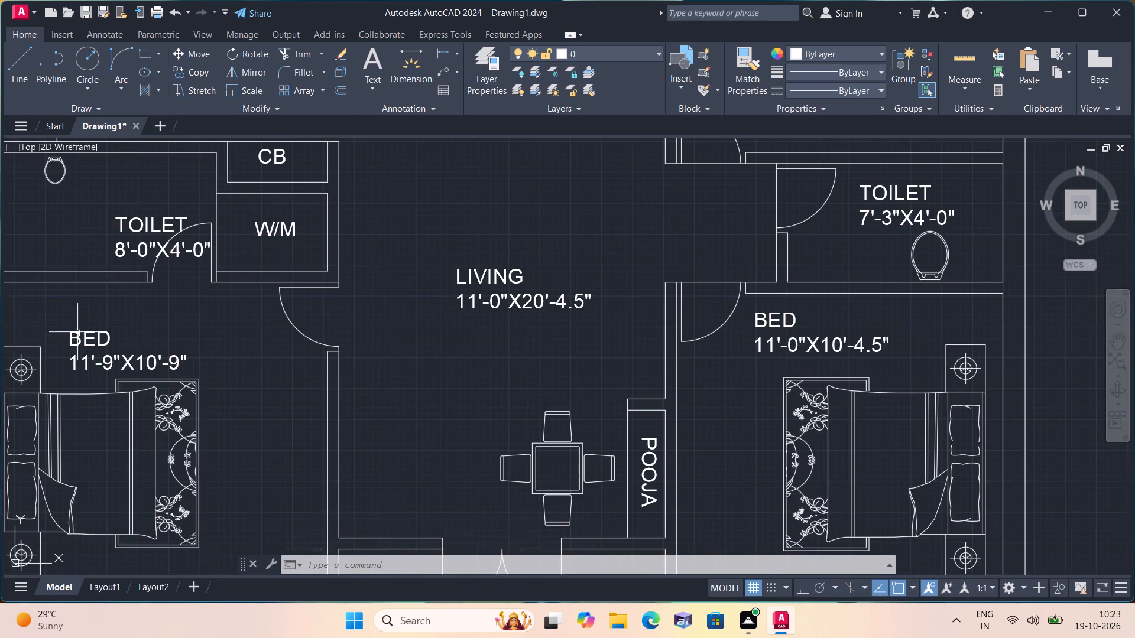
pyautogui.moveTo(138, 247); pyautogui.dragTo(222, 343, button='middle')
pyautogui.click(219, 327)
pyautogui.click(199, 313)
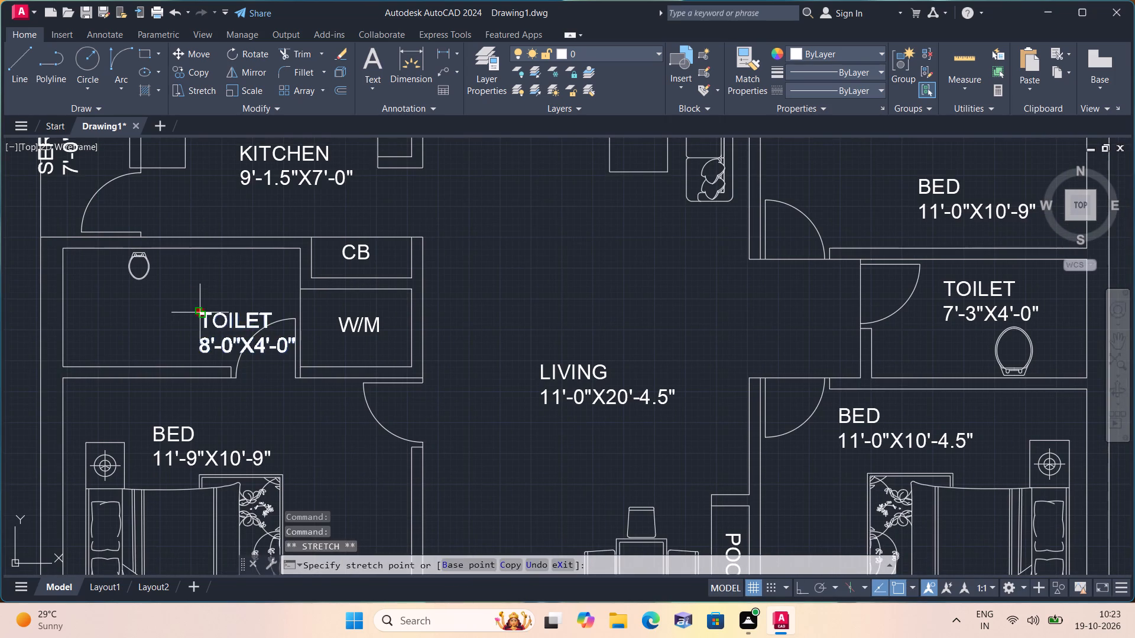
pyautogui.click(113, 314)
pyautogui.scroll(-1, 295, 233)
pyautogui.moveTo(254, 219); pyautogui.dragTo(270, 276, button='middle')
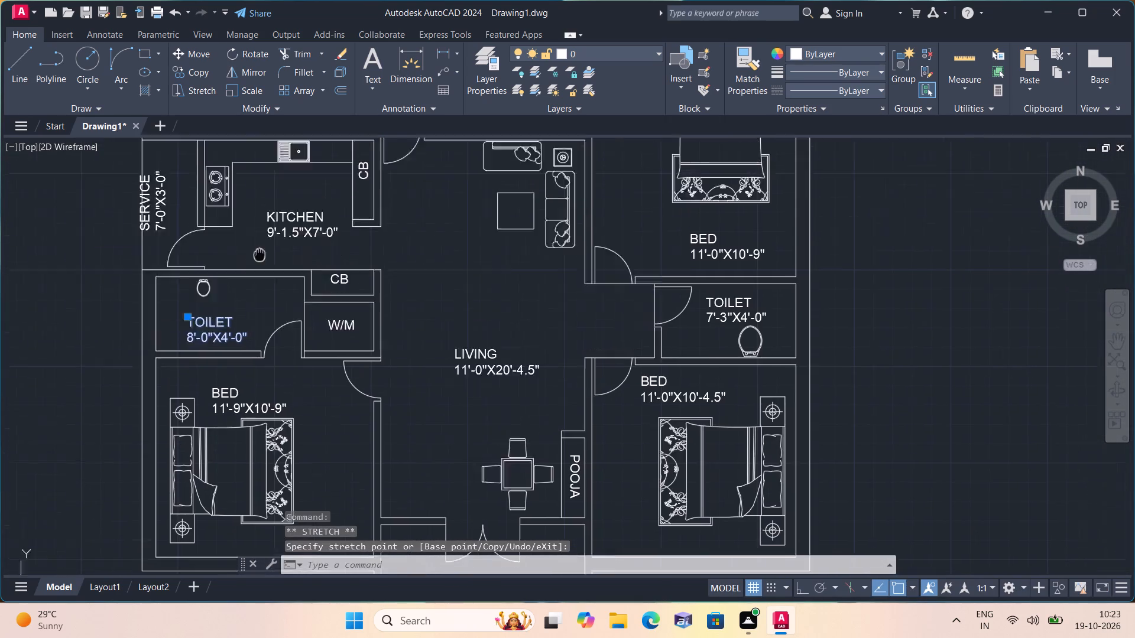
# Move the lower flat's KITCHEN 9'-1.5"X7'-0" label slightly up, toward the sink counter.
pyautogui.moveTo(270, 276); pyautogui.dragTo(348, 427, button='middle')
pyautogui.click(379, 390)
pyautogui.click(358, 386)
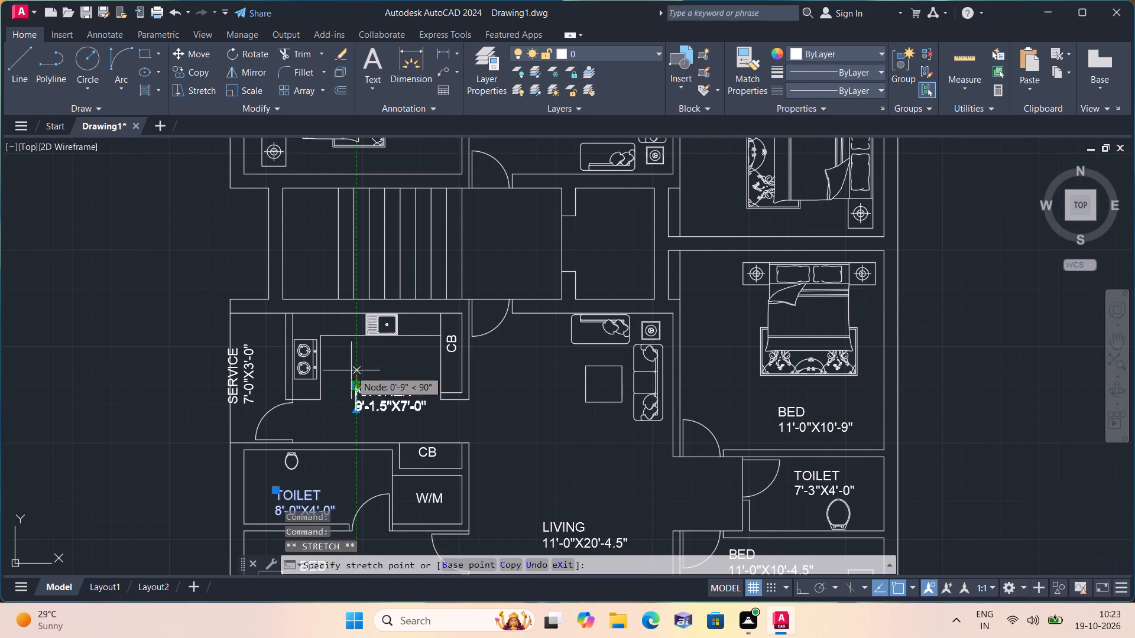
pyautogui.click(352, 382)
pyautogui.click(352, 385)
pyautogui.click(348, 368)
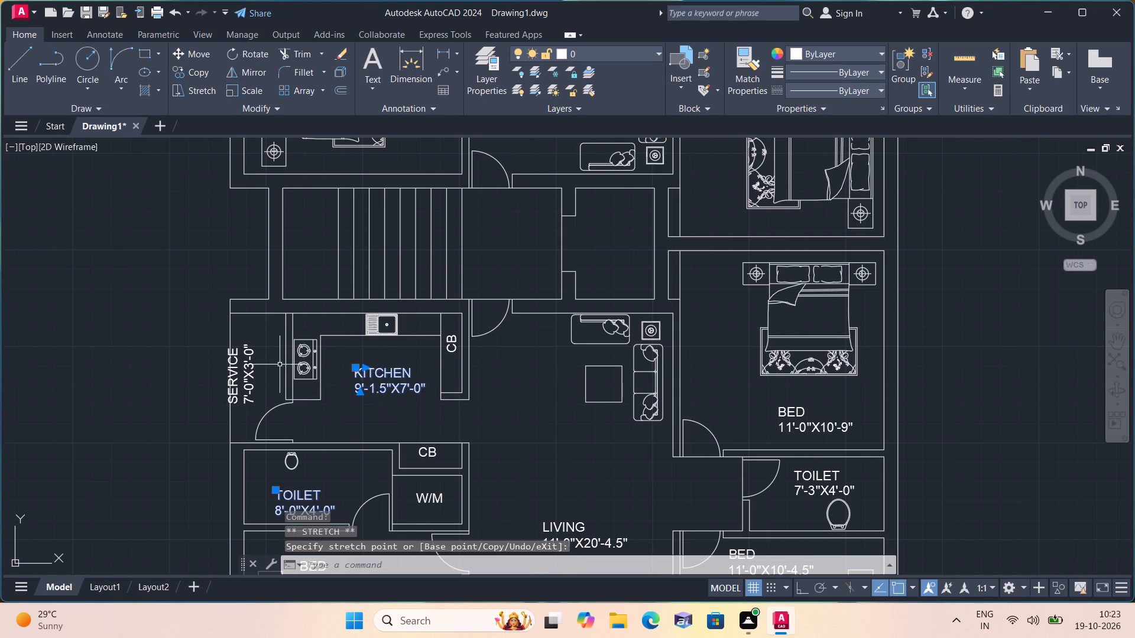
# Move the lower flat's vertical SERVICE 7'-0"X3'-0" label off the outer wall line into the service area.
pyautogui.scroll(2, 229, 367)
pyautogui.click(252, 415)
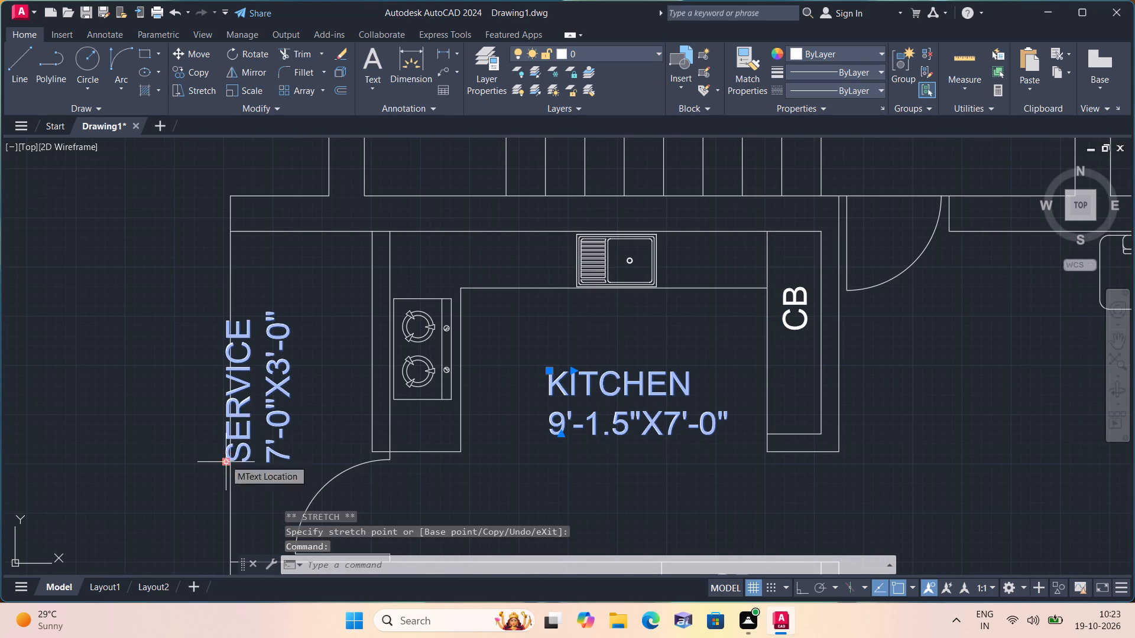
pyautogui.click(225, 460)
pyautogui.click(273, 444)
# Move the upper flat's vertical SERVICE 7'-0"X3'-0" label off the kitchen wall into the middle of the service area.
pyautogui.scroll(-3, 306, 341)
pyautogui.moveTo(342, 281); pyautogui.dragTo(236, 440, button='middle')
pyautogui.scroll(-1, 313, 314)
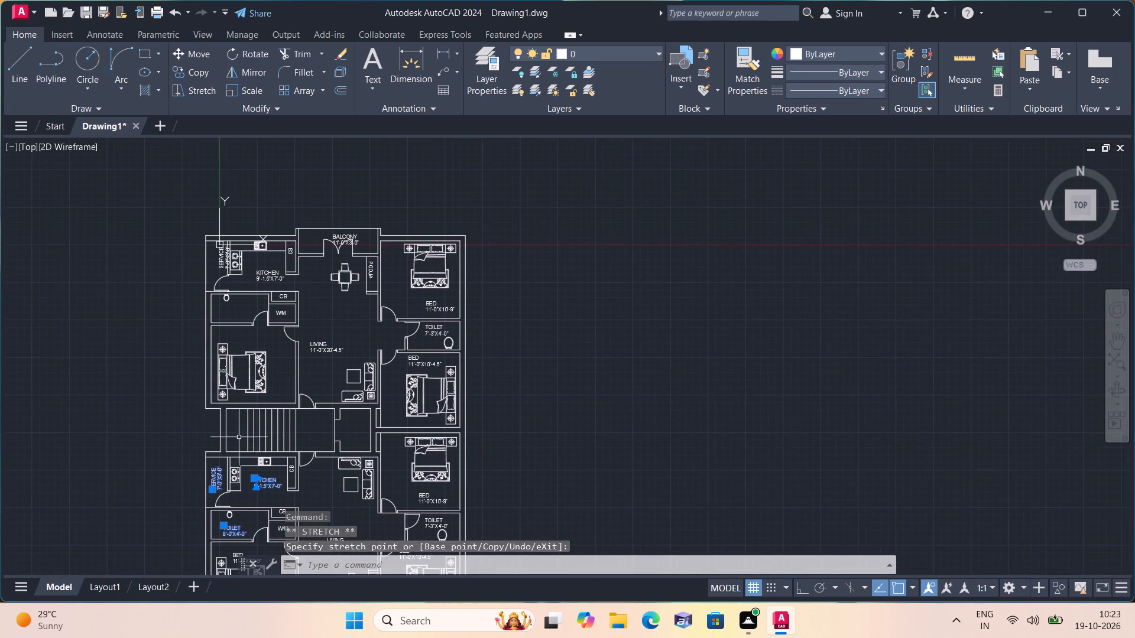
pyautogui.scroll(4, 228, 260)
pyautogui.scroll(-1, 228, 259)
pyautogui.click(190, 284)
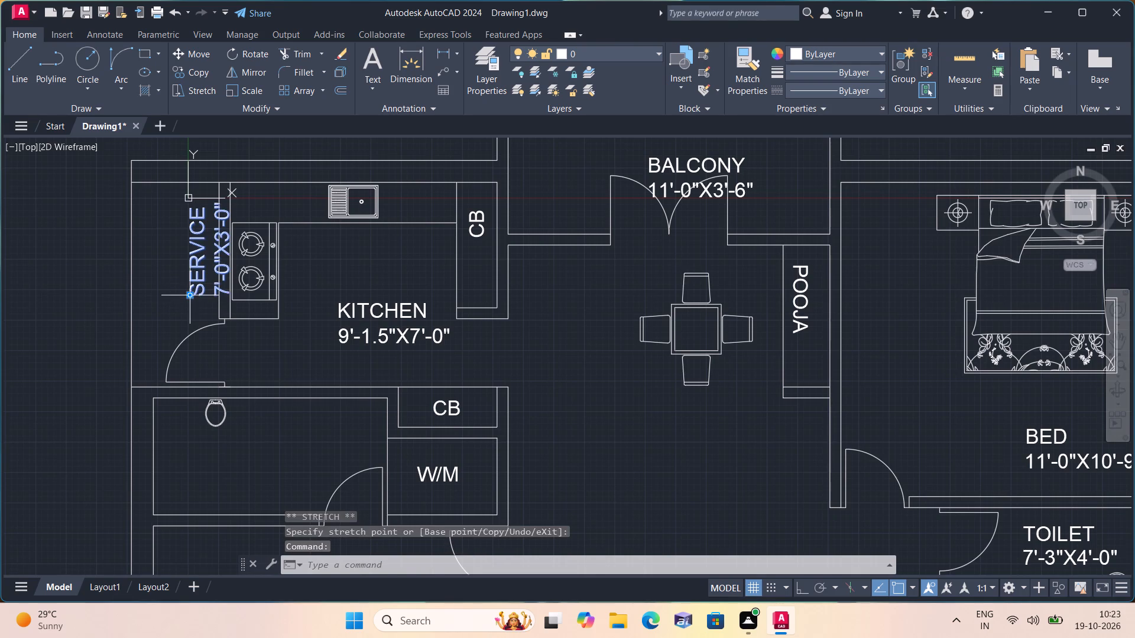
pyautogui.click(185, 297)
pyautogui.click(189, 293)
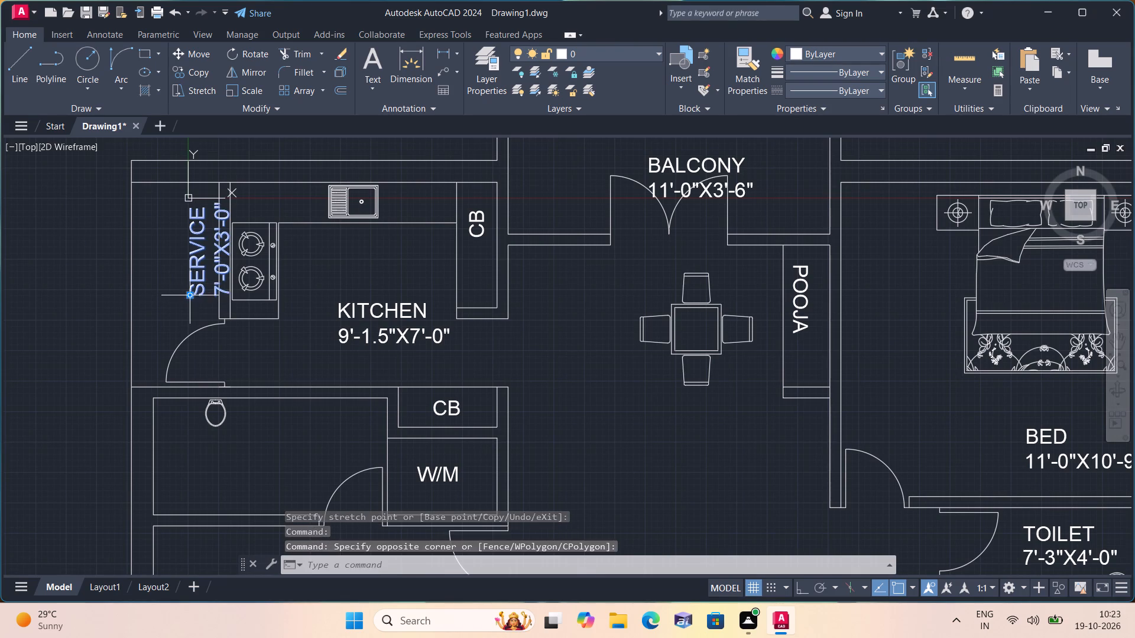
pyautogui.click(189, 296)
pyautogui.click(152, 313)
# Move the upper flat's KITCHEN 9'-1.5"X7'-0" label up into the middle of the kitchen floor, below the sink counter.
pyautogui.click(347, 316)
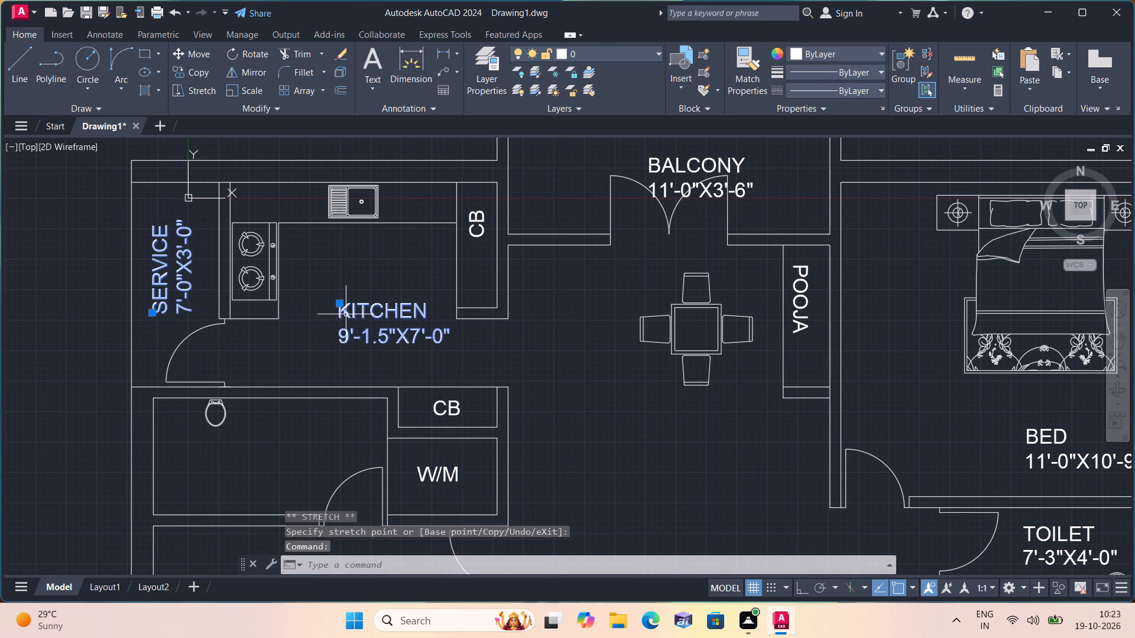
pyautogui.click(342, 305)
pyautogui.click(321, 259)
# Move the upper flat's BALCONY 11'-0"X3'-6" label up against the outer edge, clear of the double-door swing.
pyautogui.scroll(-1, 365, 271)
pyautogui.scroll(2, 597, 193)
pyautogui.click(523, 207)
pyautogui.click(476, 196)
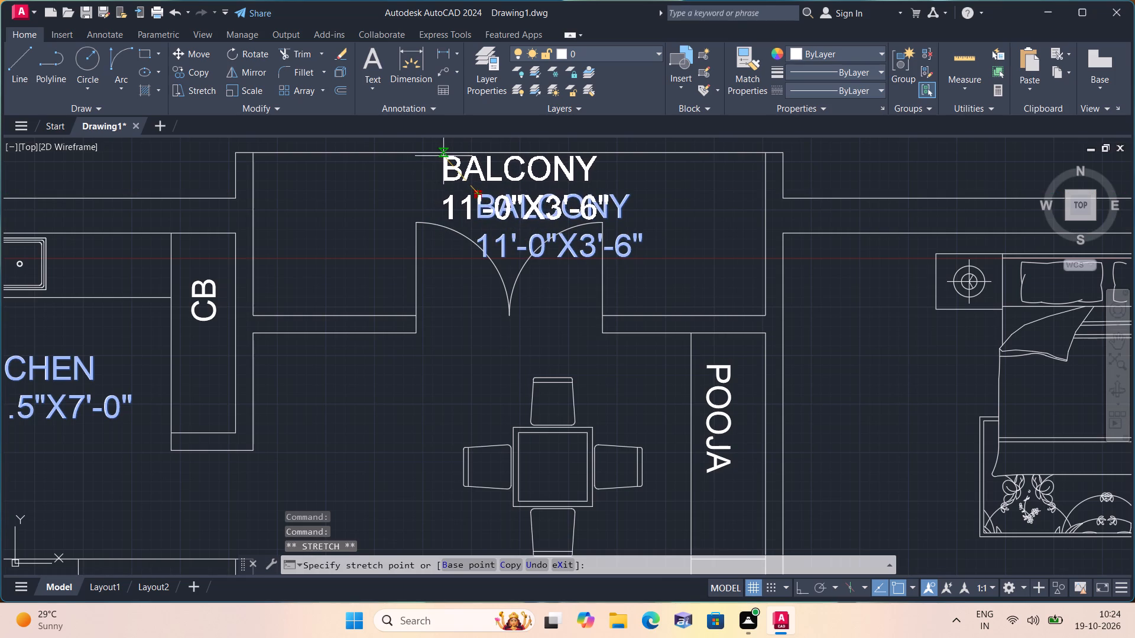
pyautogui.click(437, 160)
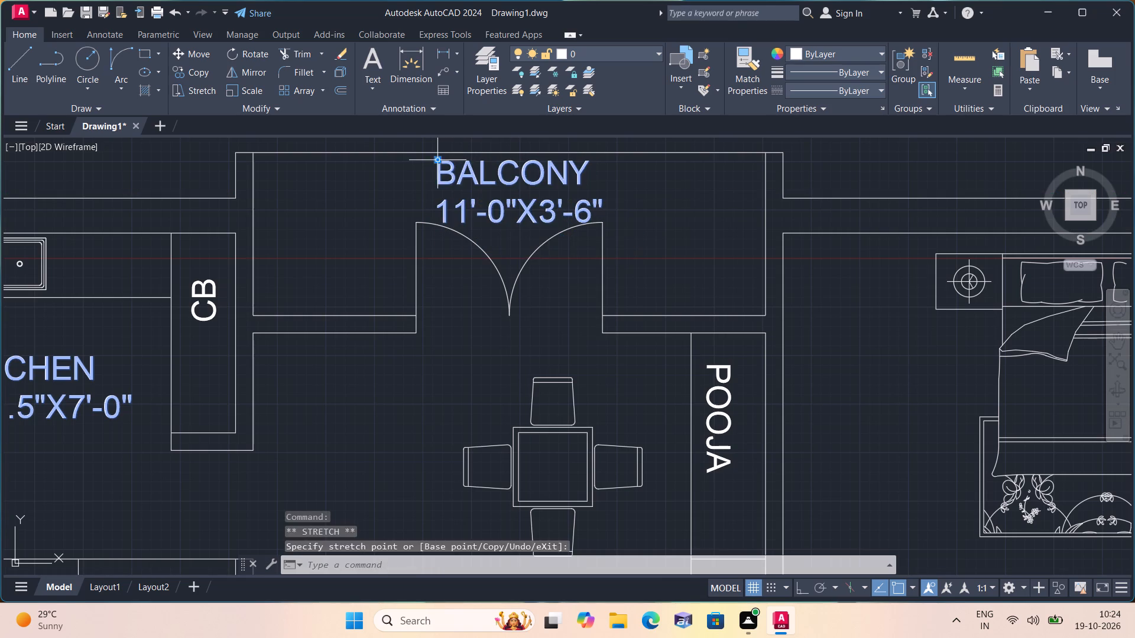
# Move the lower flat's BALCONY 11'-0"X3'-6" label inside the balcony, just below the double-door swing, and clear the selection.
pyautogui.scroll(-2, 514, 229)
pyautogui.moveTo(594, 360); pyautogui.dragTo(485, 216, button='middle')
pyautogui.moveTo(482, 356); pyautogui.dragTo(447, 193, button='middle')
pyautogui.scroll(-1, 442, 217)
pyautogui.moveTo(434, 394); pyautogui.dragTo(439, 233, button='middle')
pyautogui.moveTo(453, 394); pyautogui.dragTo(445, 298, button='middle')
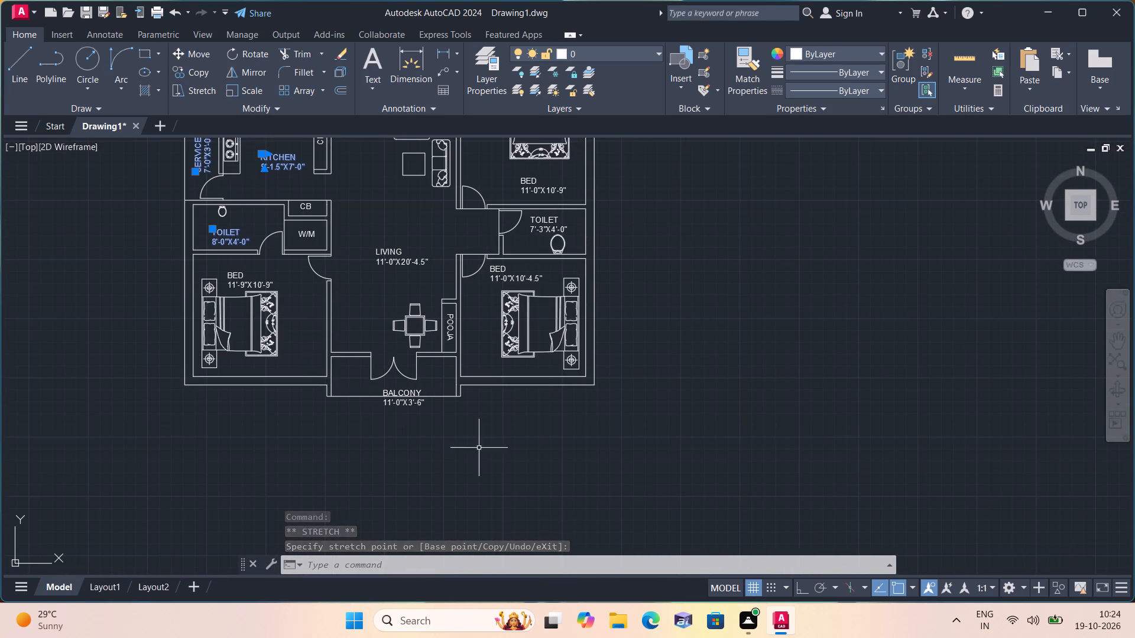
pyautogui.scroll(3, 412, 402)
pyautogui.click(314, 366)
pyautogui.click(298, 364)
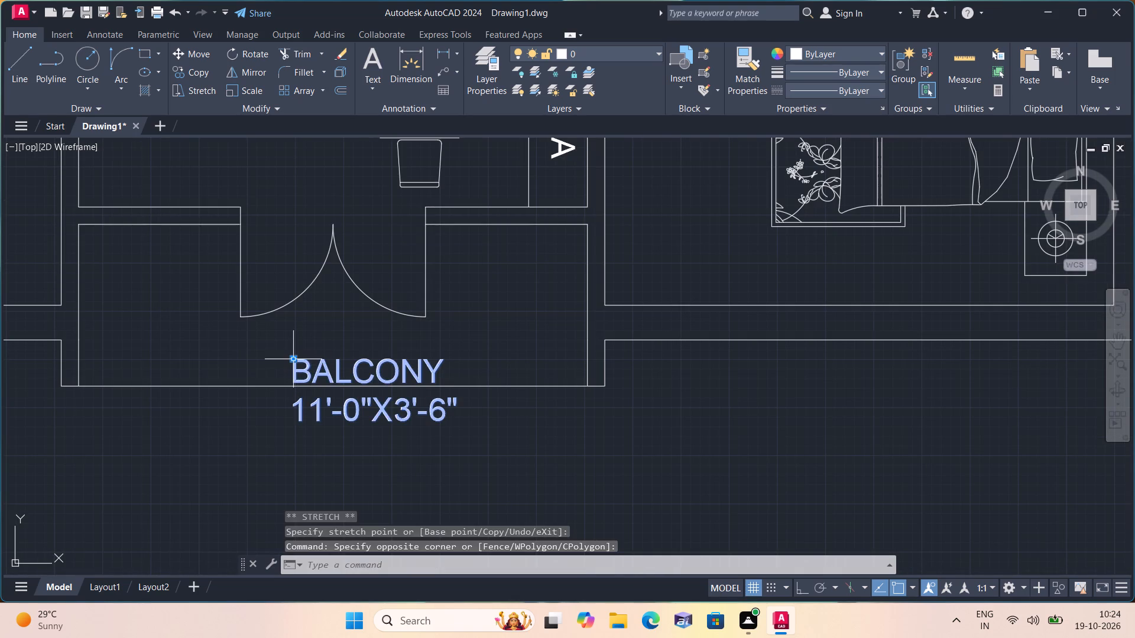
pyautogui.click(291, 357)
pyautogui.scroll(3, 271, 329)
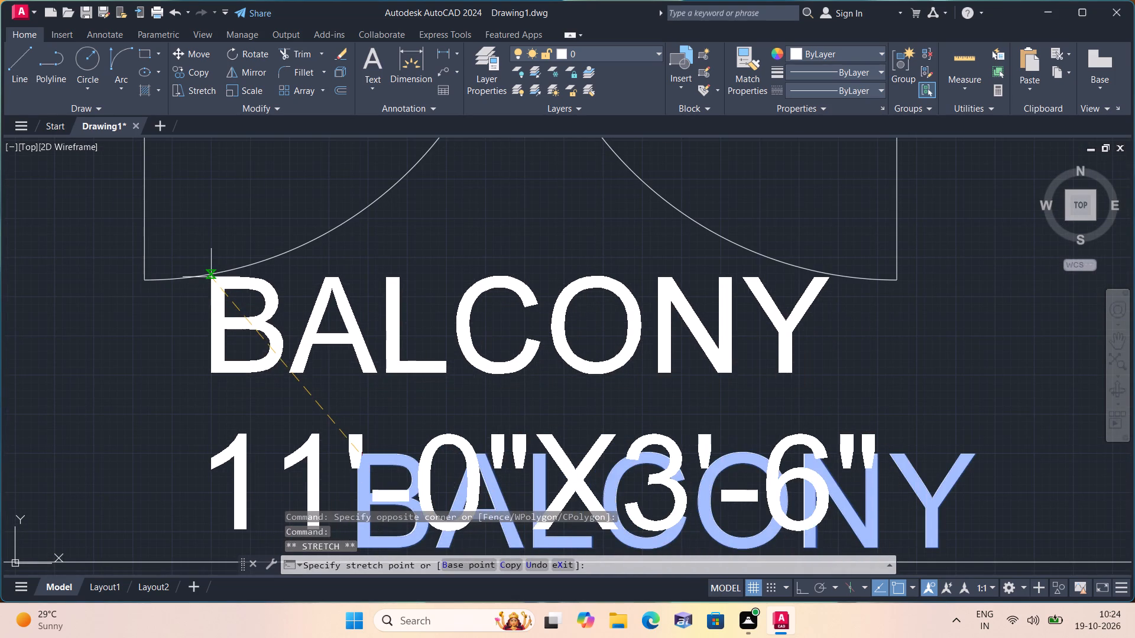
pyautogui.click(211, 277)
pyautogui.scroll(-1, 335, 262)
pyautogui.press('Escape')
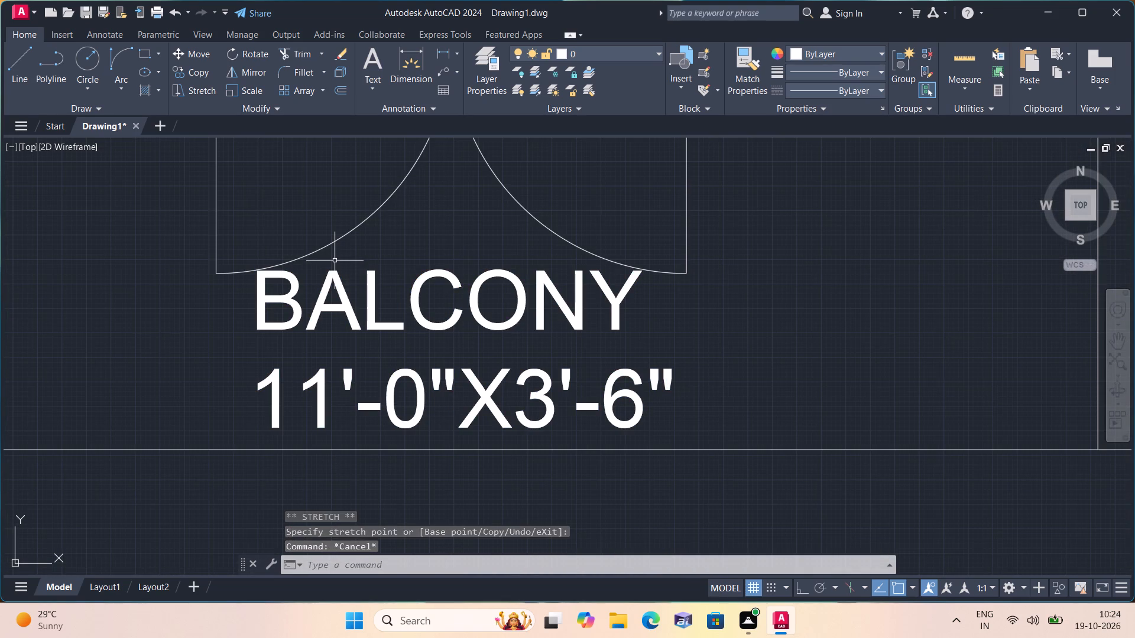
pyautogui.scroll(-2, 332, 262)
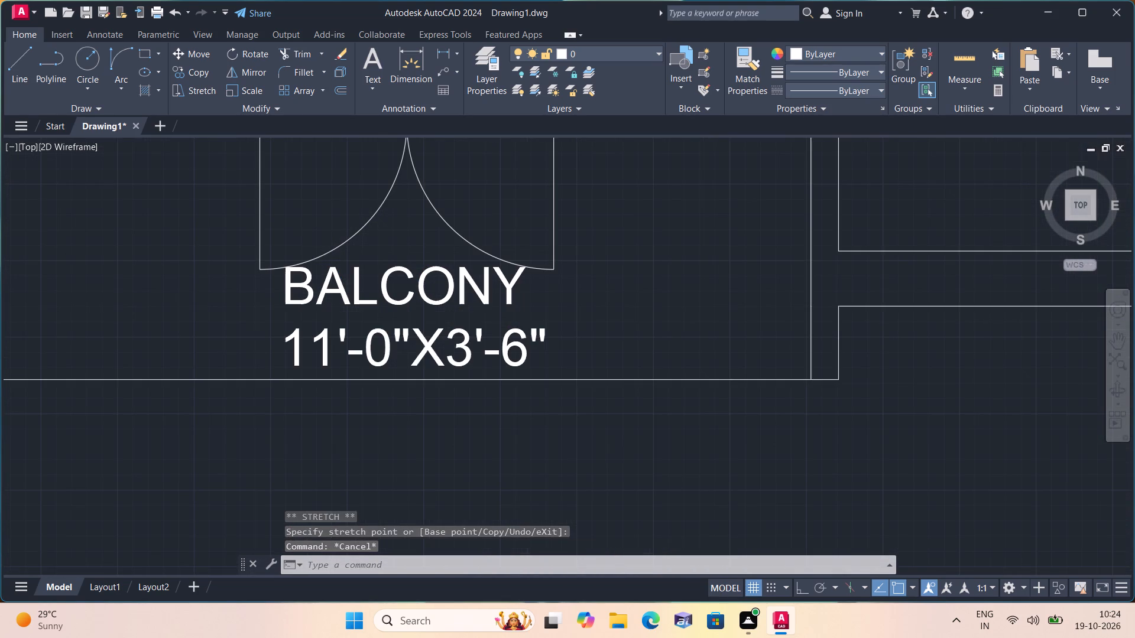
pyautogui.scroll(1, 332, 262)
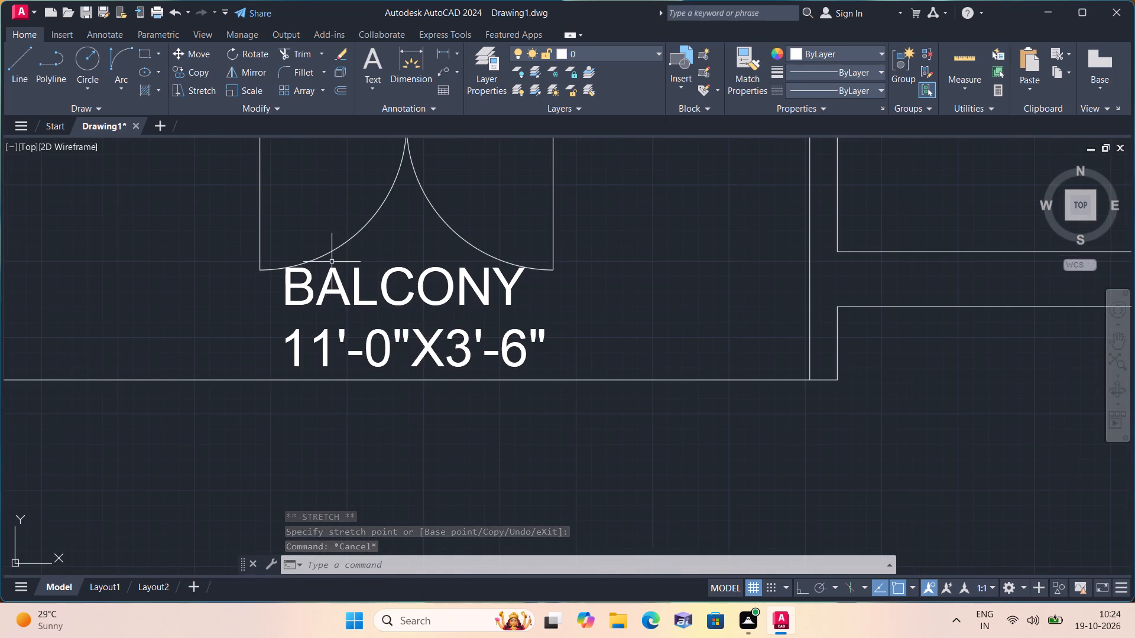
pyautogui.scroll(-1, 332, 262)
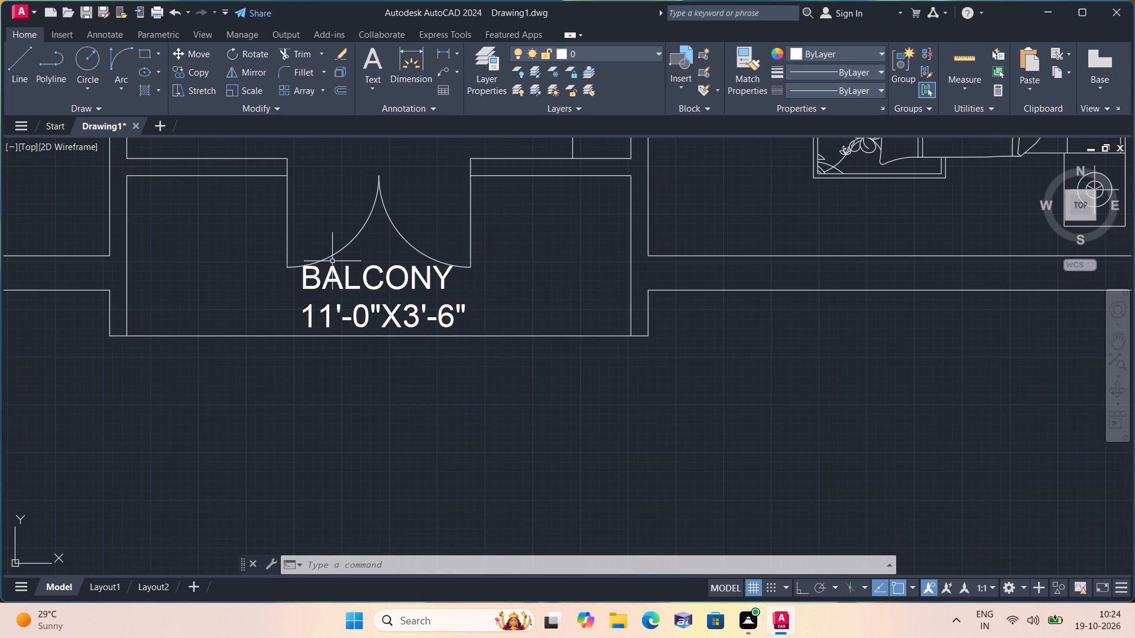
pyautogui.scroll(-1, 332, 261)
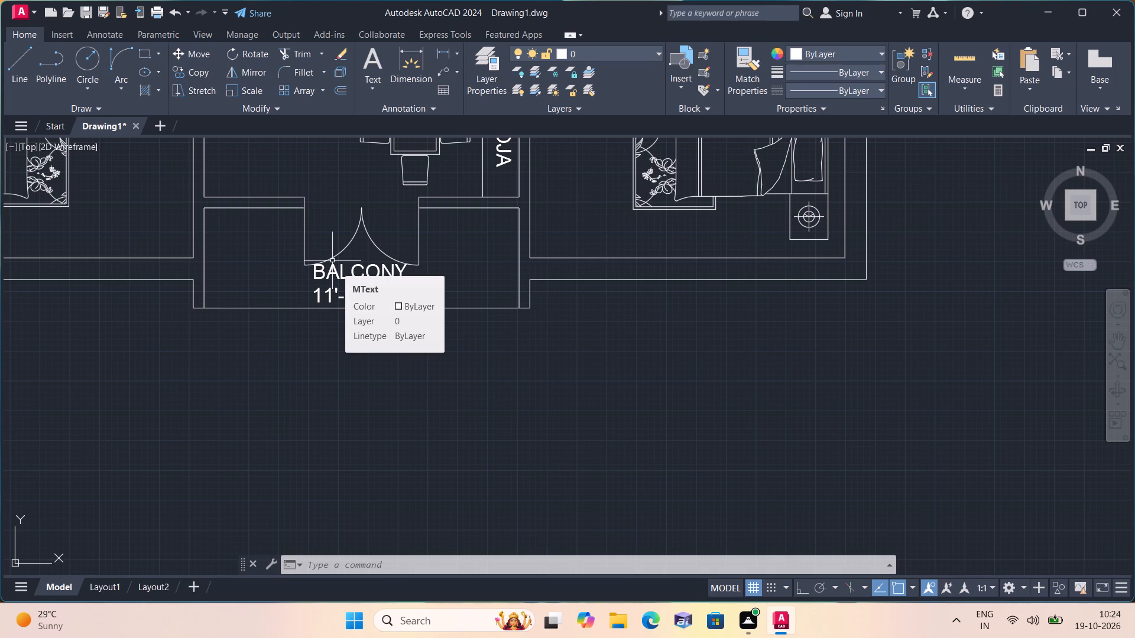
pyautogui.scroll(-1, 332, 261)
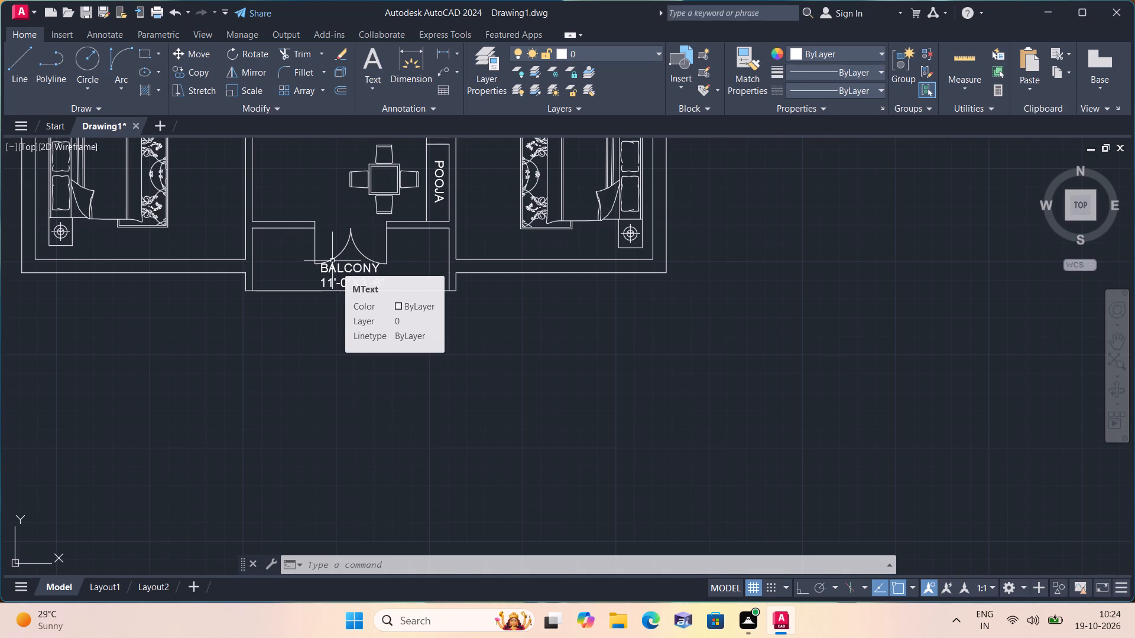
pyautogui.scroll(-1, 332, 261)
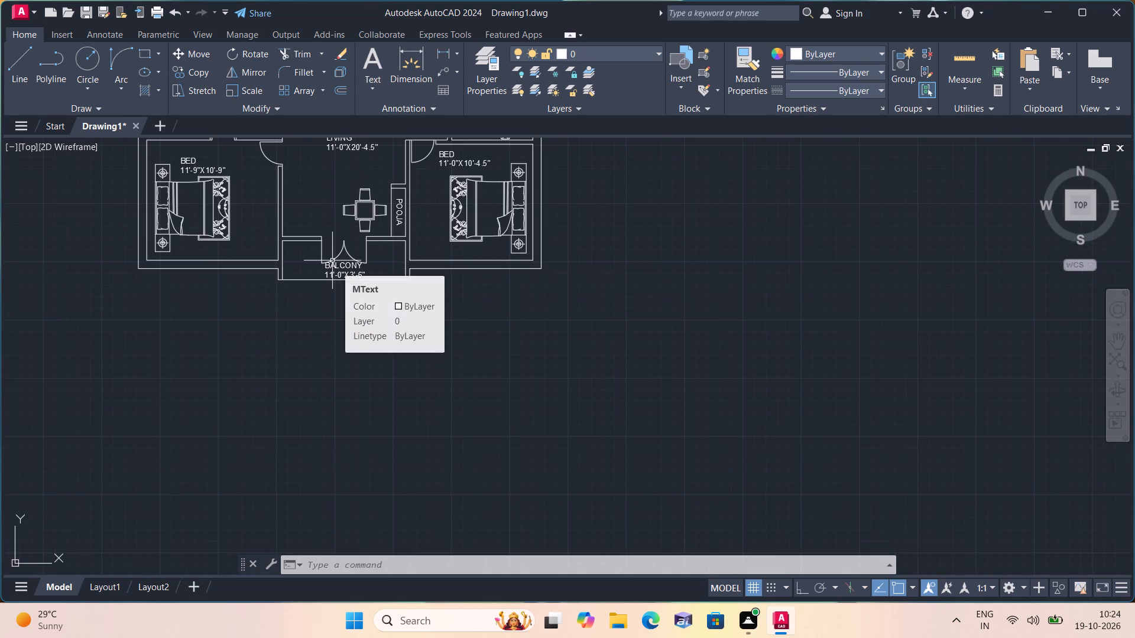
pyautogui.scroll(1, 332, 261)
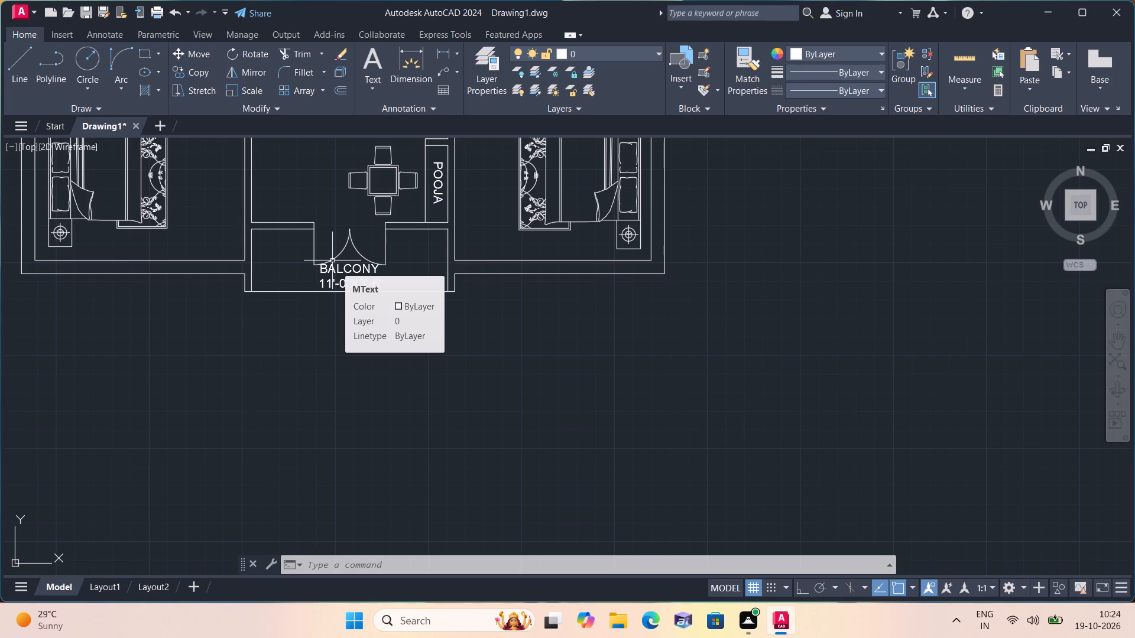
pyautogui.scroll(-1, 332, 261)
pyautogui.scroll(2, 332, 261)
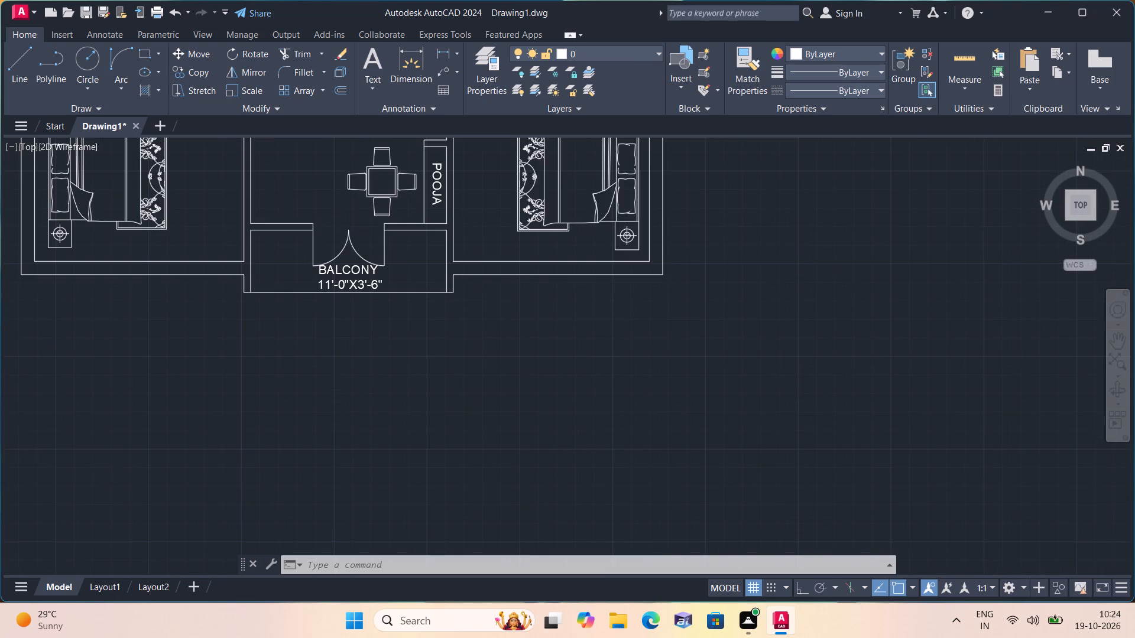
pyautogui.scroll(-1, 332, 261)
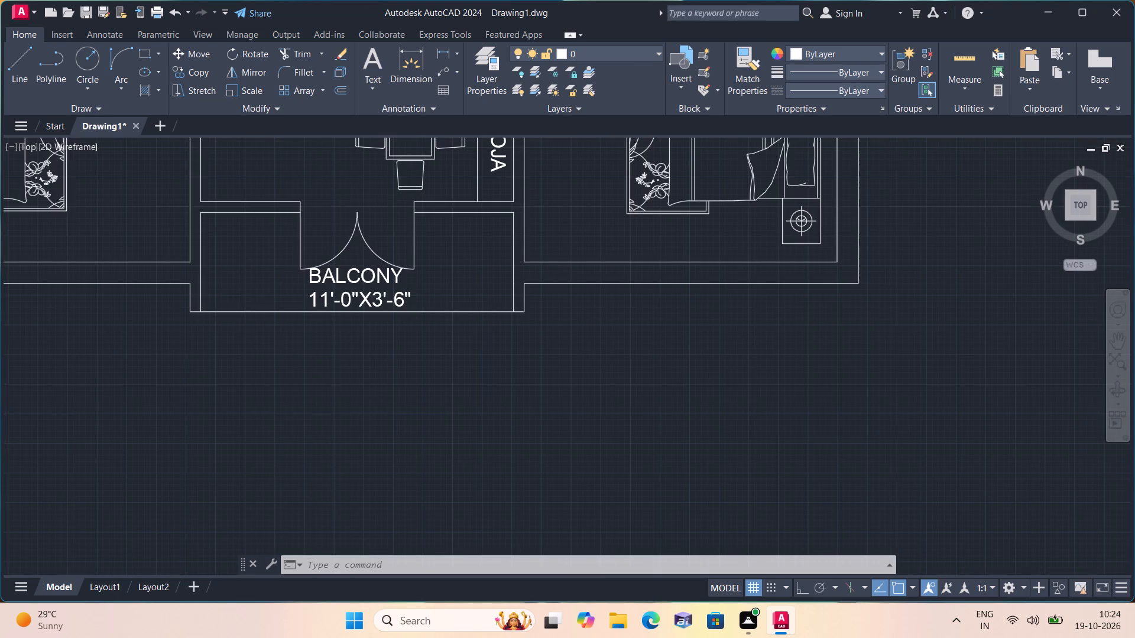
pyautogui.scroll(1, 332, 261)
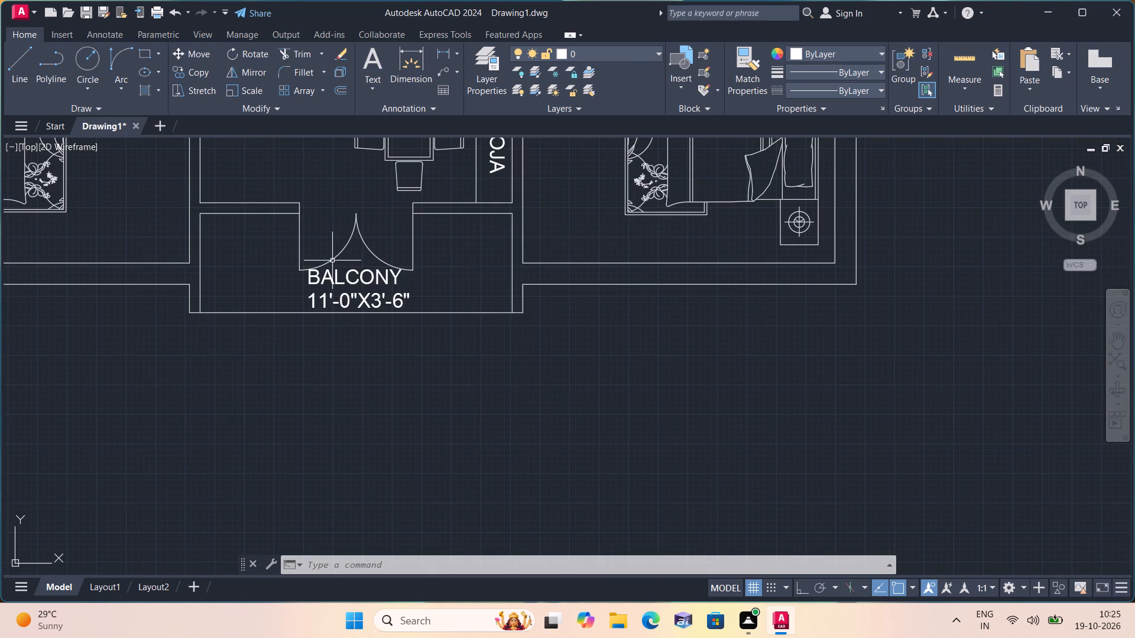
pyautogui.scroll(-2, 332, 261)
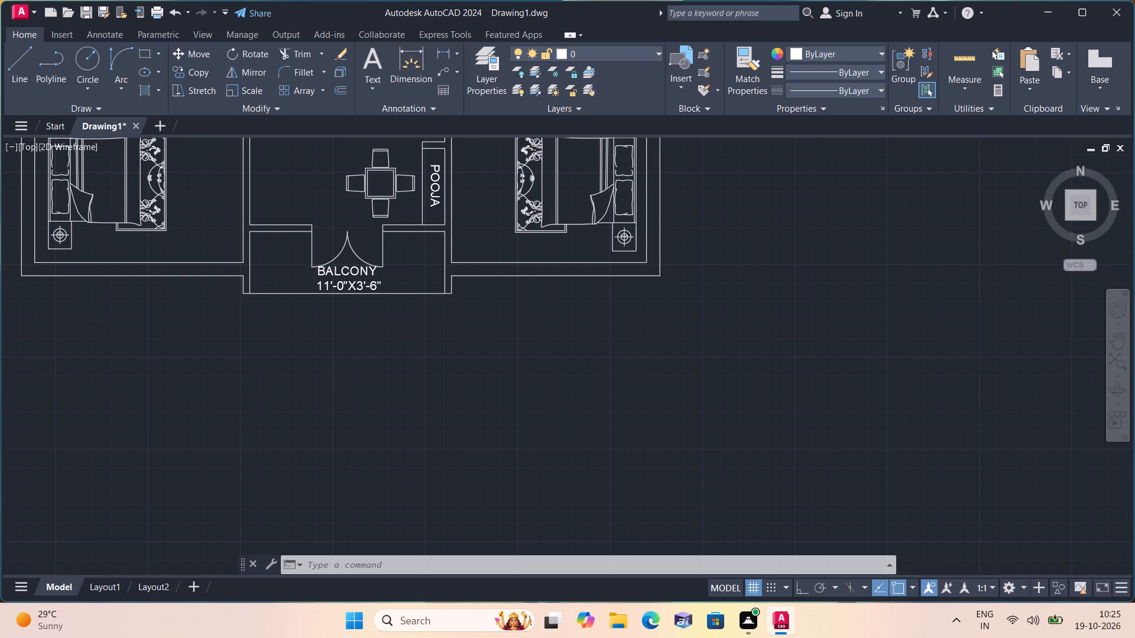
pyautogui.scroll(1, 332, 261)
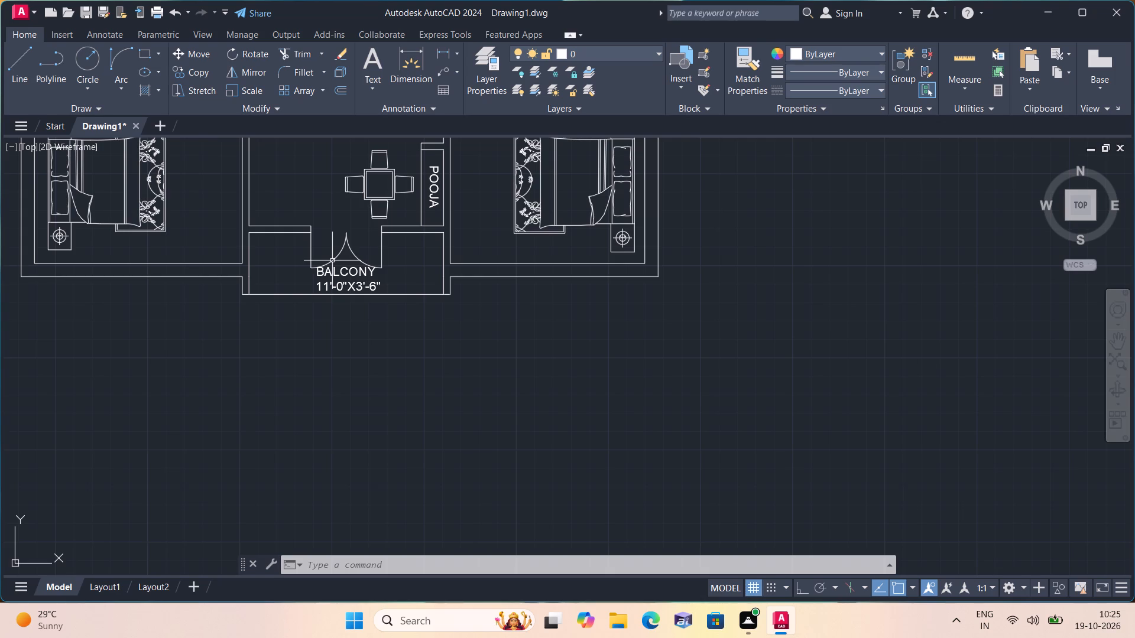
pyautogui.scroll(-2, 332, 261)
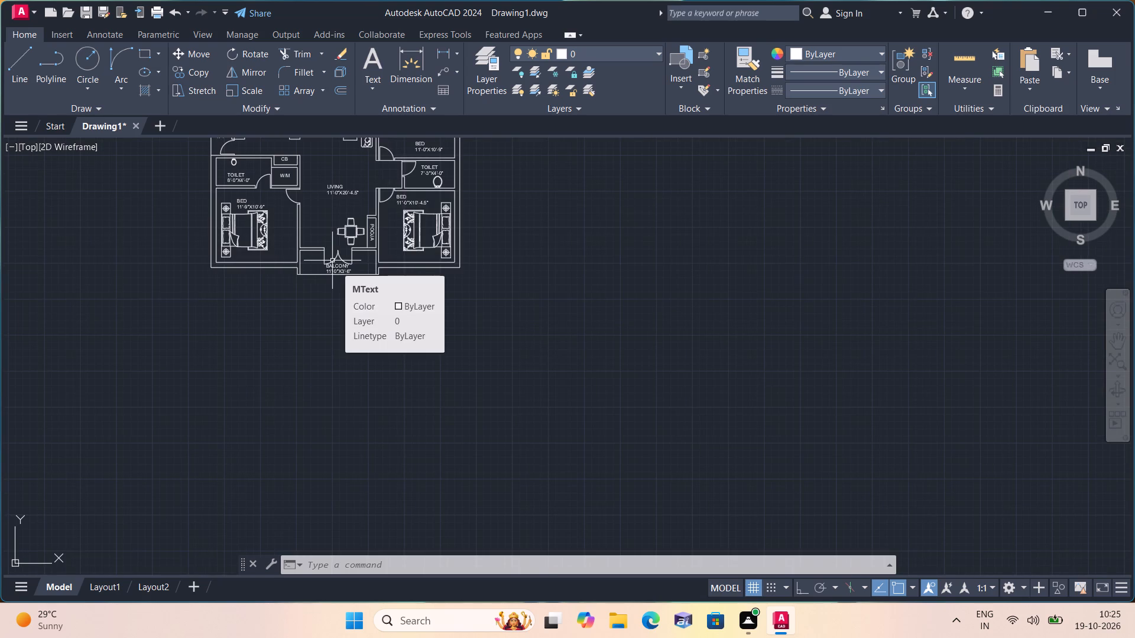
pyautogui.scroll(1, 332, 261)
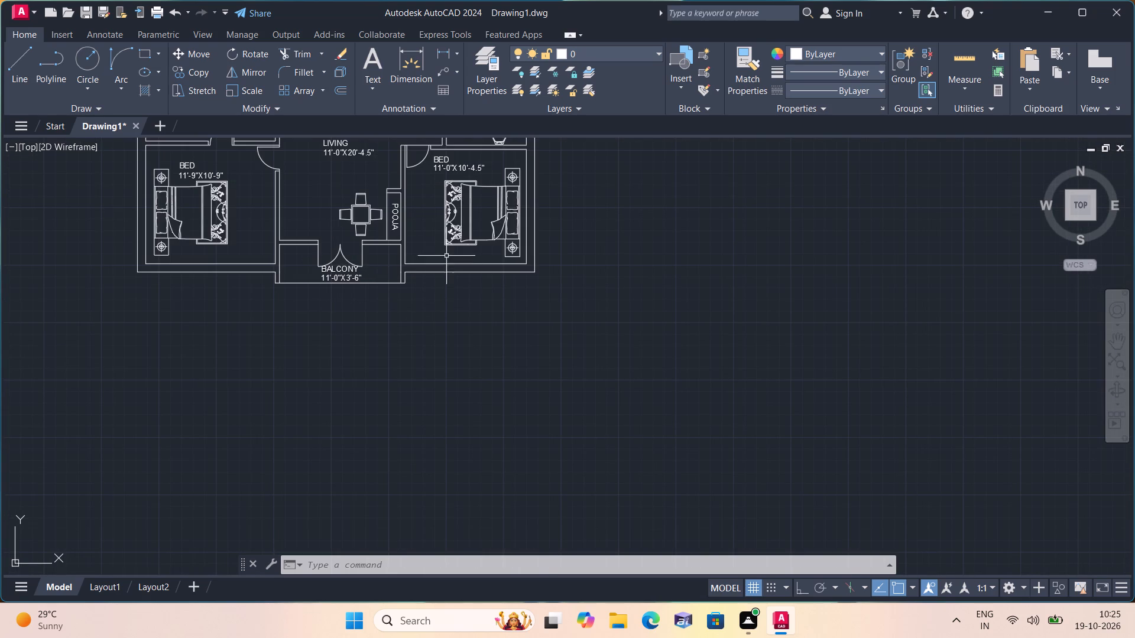
# Copy the lower flat's TOILET 8'-0"X4'-0" label into the upper flat's unlabelled toilet, below the WC and beside the W/M space.
pyautogui.moveTo(396, 224); pyautogui.dragTo(408, 406, button='middle')
pyautogui.moveTo(358, 261); pyautogui.dragTo(394, 379, button='middle')
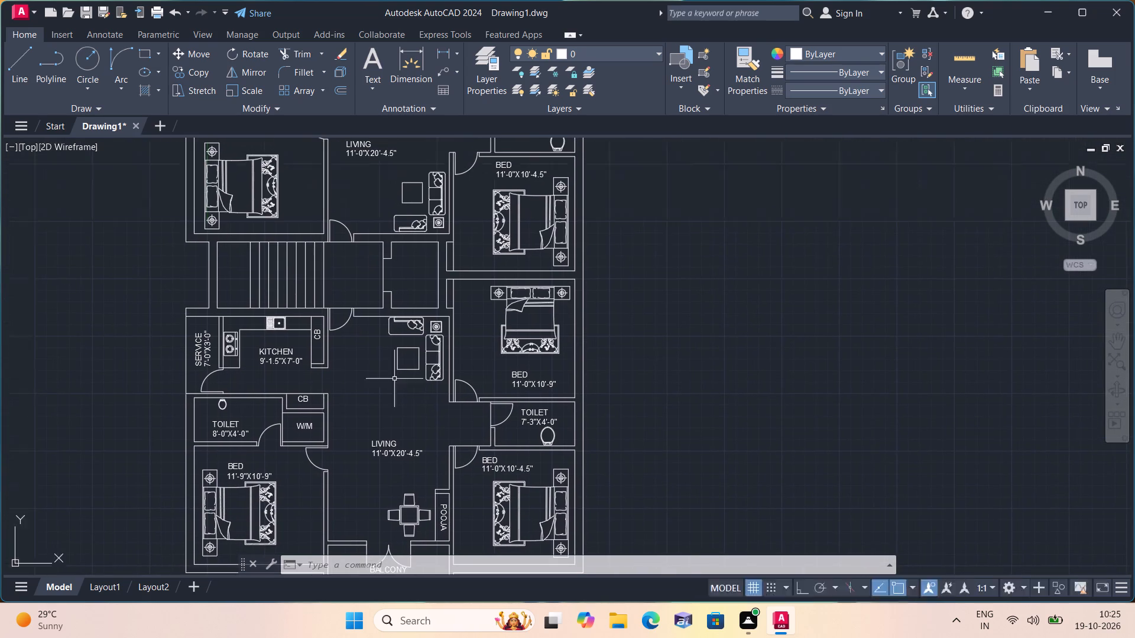
pyautogui.moveTo(415, 193); pyautogui.dragTo(401, 366, button='middle')
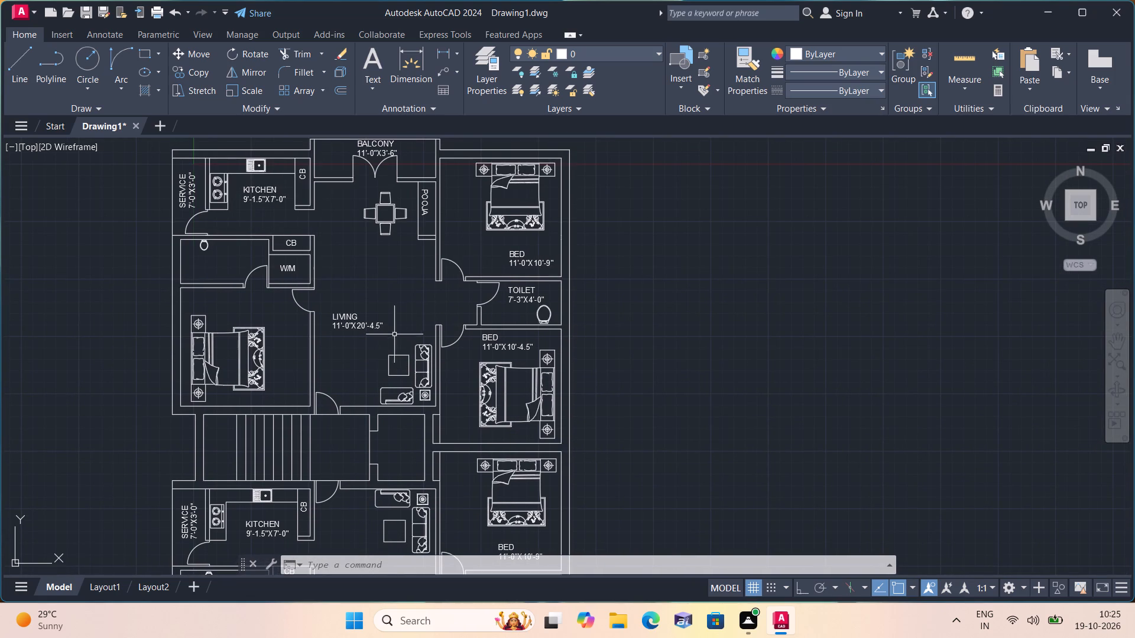
pyautogui.moveTo(324, 352); pyautogui.dragTo(326, 225, button='middle')
pyautogui.moveTo(305, 429); pyautogui.dragTo(332, 338, button='middle')
pyautogui.scroll(1, 241, 395)
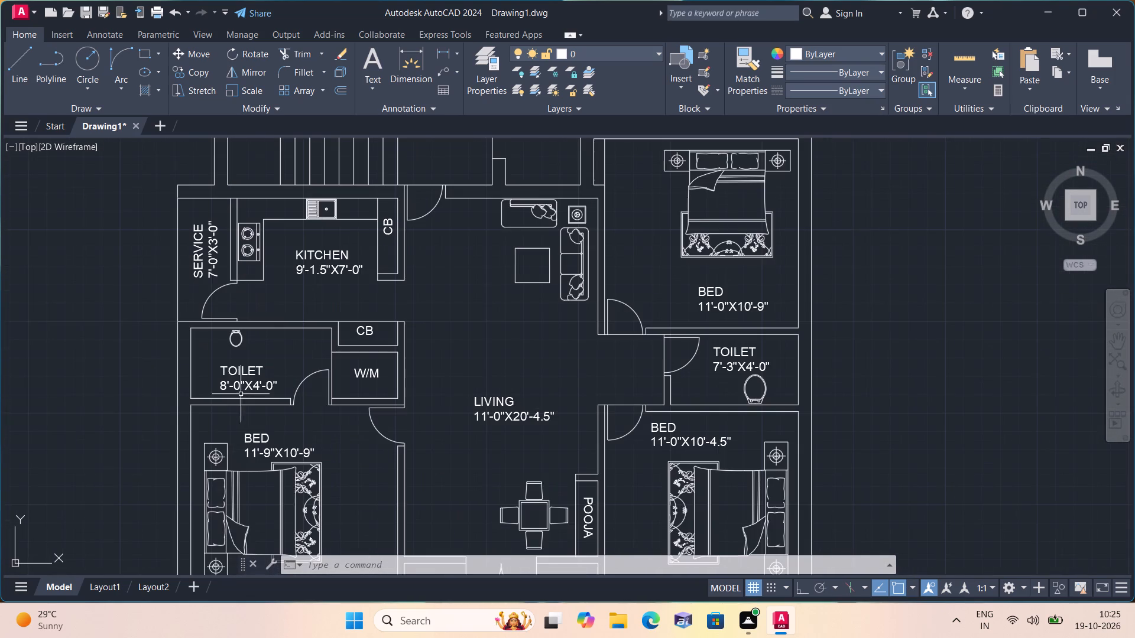
pyautogui.click(246, 365)
pyautogui.click(244, 371)
pyautogui.click(242, 370)
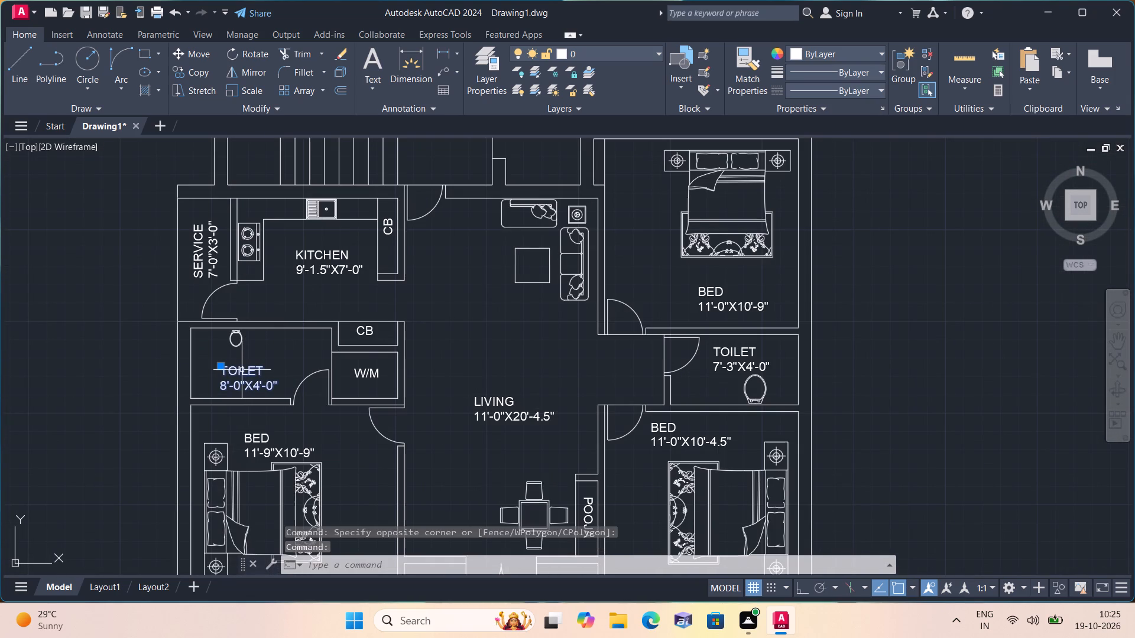
pyautogui.click(192, 74)
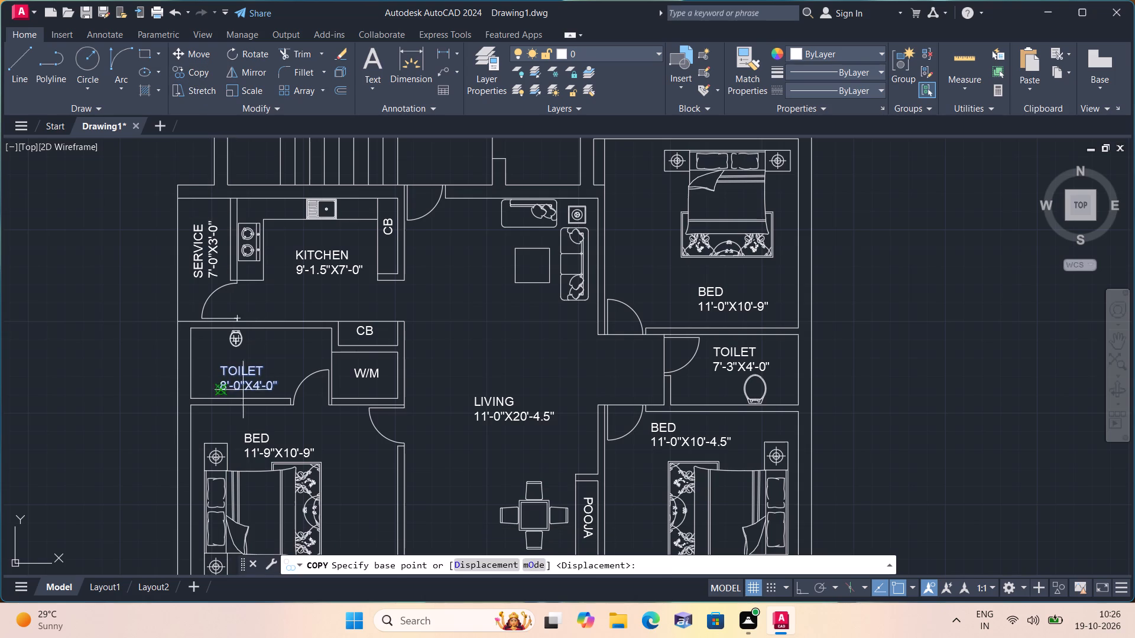
pyautogui.moveTo(237, 392); pyautogui.dragTo(239, 386)
pyautogui.scroll(-2, 275, 279)
pyautogui.moveTo(270, 272); pyautogui.dragTo(272, 341, button='middle')
pyautogui.scroll(3, 275, 206)
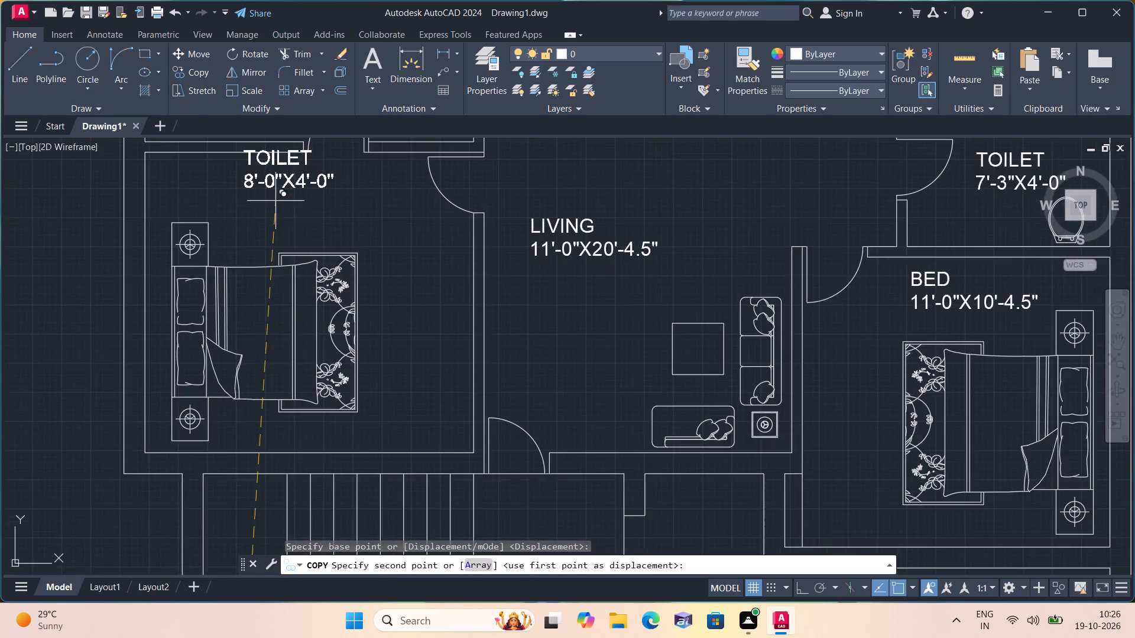
pyautogui.moveTo(275, 201); pyautogui.dragTo(337, 451, button='middle')
pyautogui.click(292, 371)
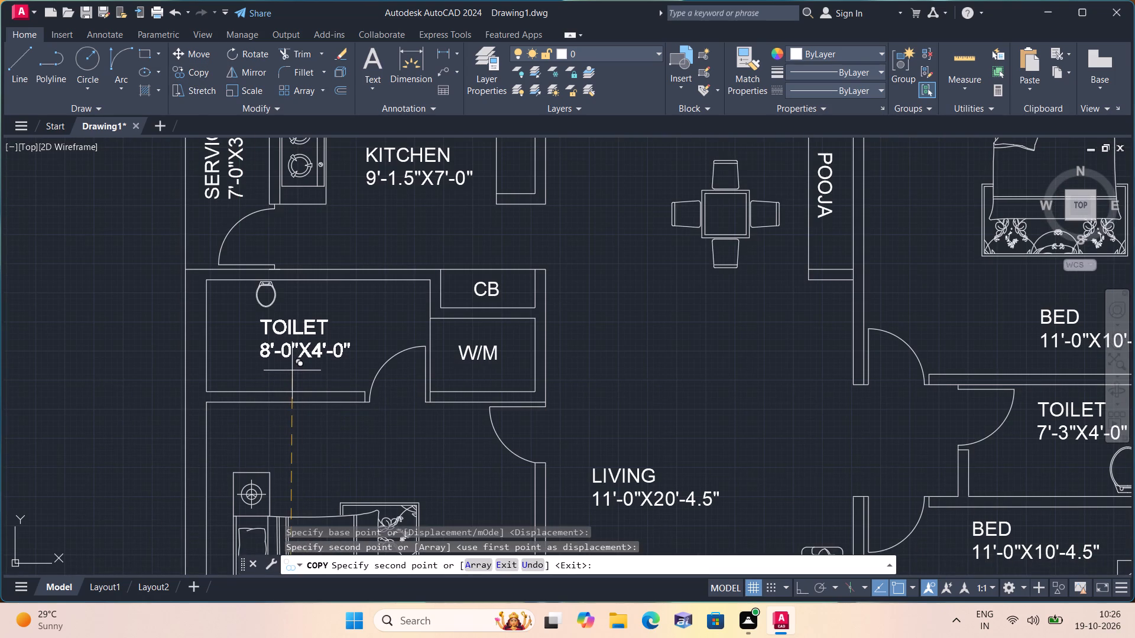
pyautogui.press('Escape')
# Trim the short wall-line segment closing the end of the upper flat's POOJA niche wall where it meets the bedroom wall.
pyautogui.scroll(-2, 300, 388)
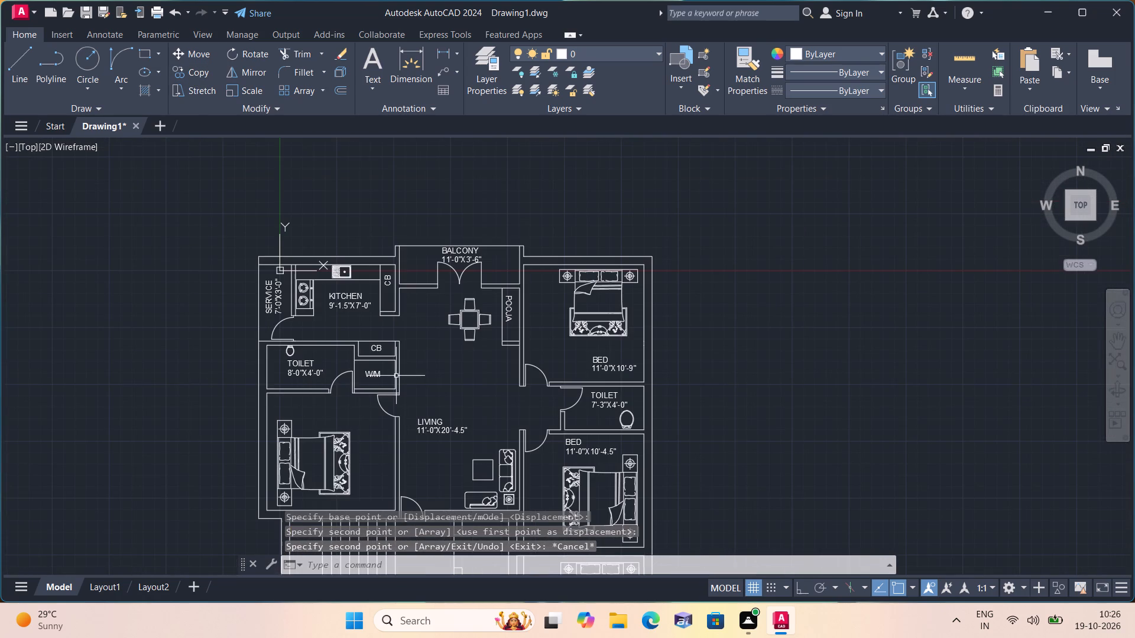
pyautogui.moveTo(451, 422); pyautogui.dragTo(400, 351, button='middle')
pyautogui.scroll(2, 471, 259)
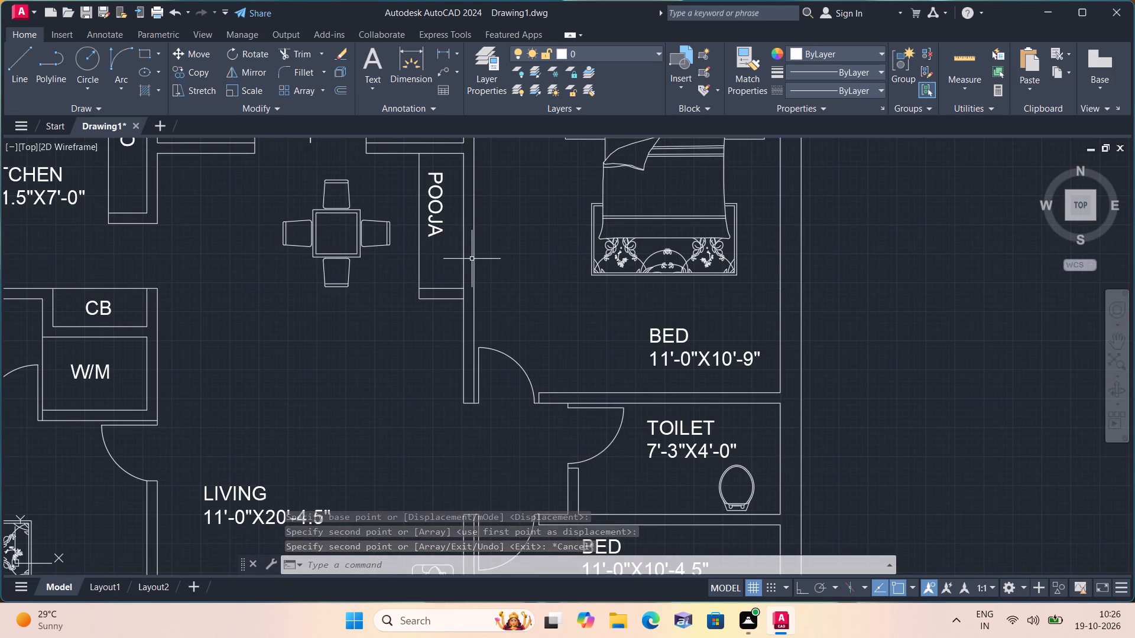
pyautogui.write('tr')
pyautogui.write('im')
pyautogui.press('space')
pyautogui.scroll(1, 477, 312)
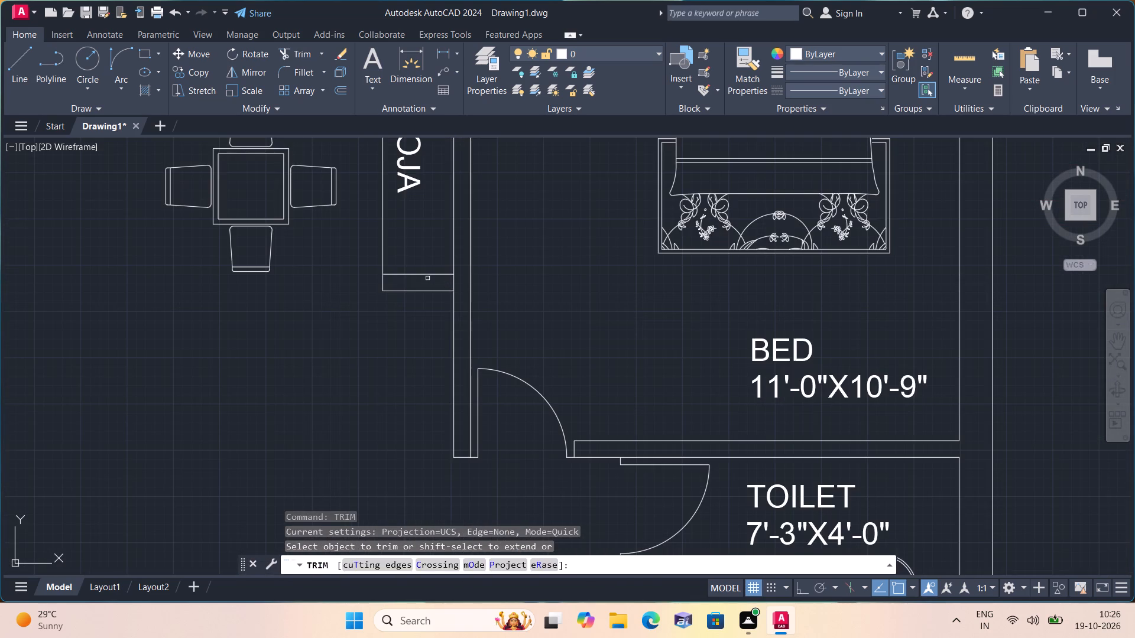
pyautogui.click(452, 284)
pyautogui.scroll(-3, 463, 274)
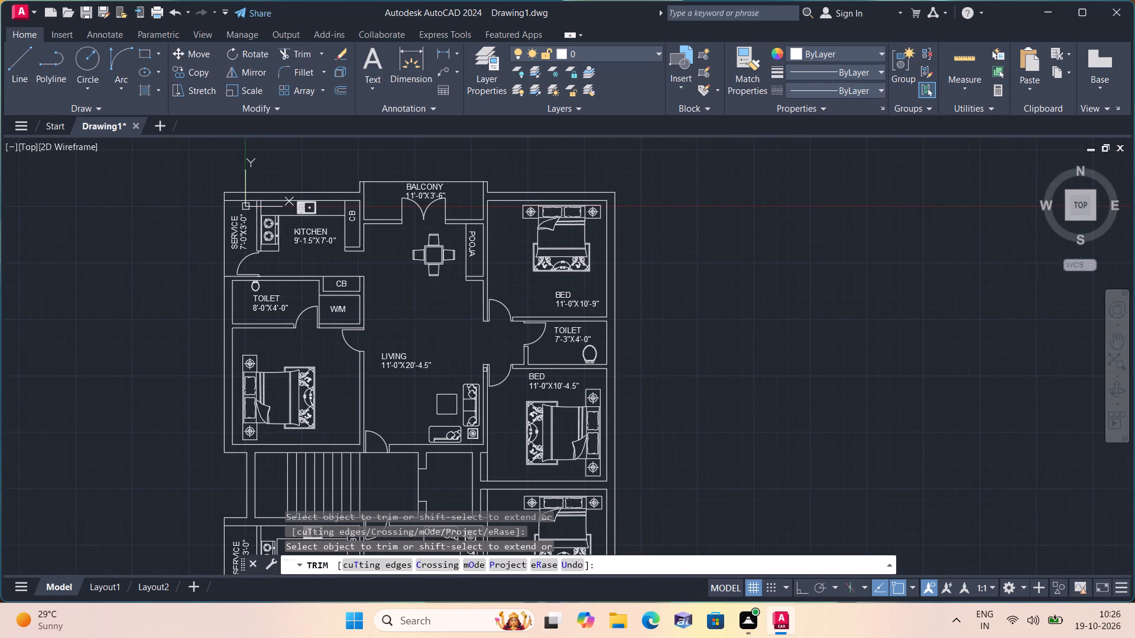
pyautogui.moveTo(452, 368); pyautogui.dragTo(411, 216, button='middle')
pyautogui.scroll(-1, 411, 216)
pyautogui.scroll(3, 431, 446)
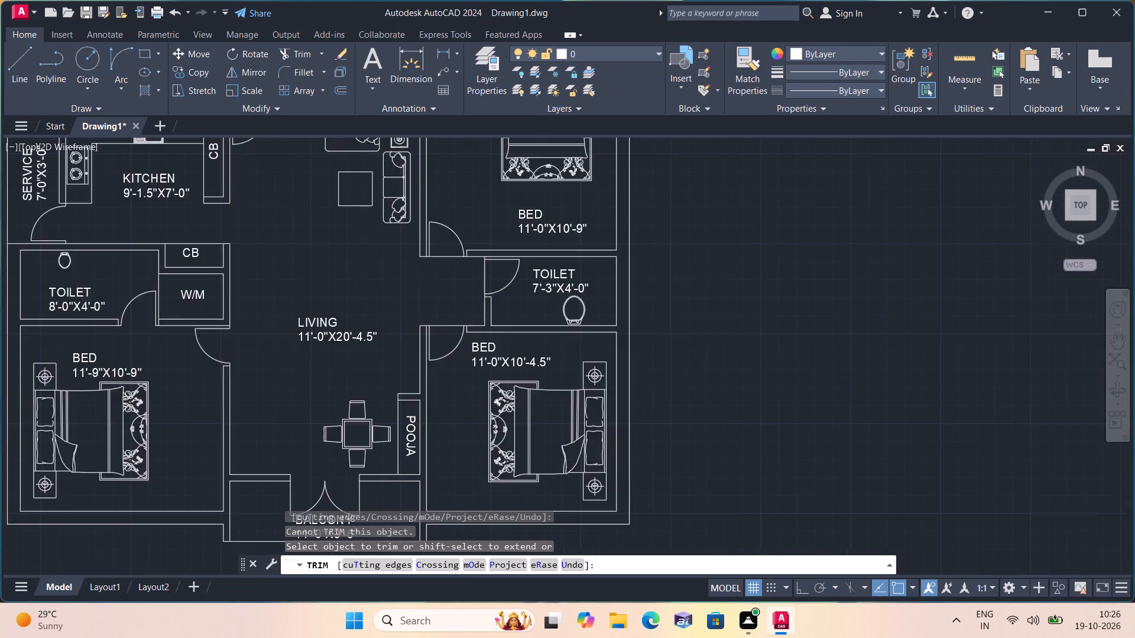
pyautogui.moveTo(456, 419); pyautogui.dragTo(456, 374, button='middle')
pyautogui.scroll(-2, 456, 374)
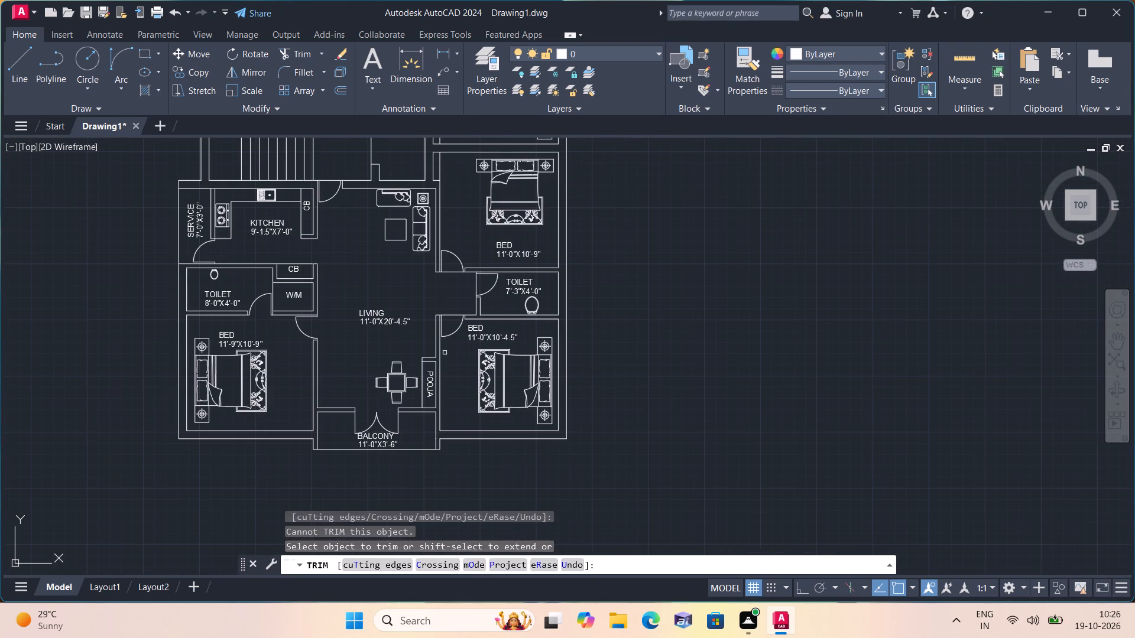
pyautogui.moveTo(127, 230); pyautogui.dragTo(146, 397, button='middle')
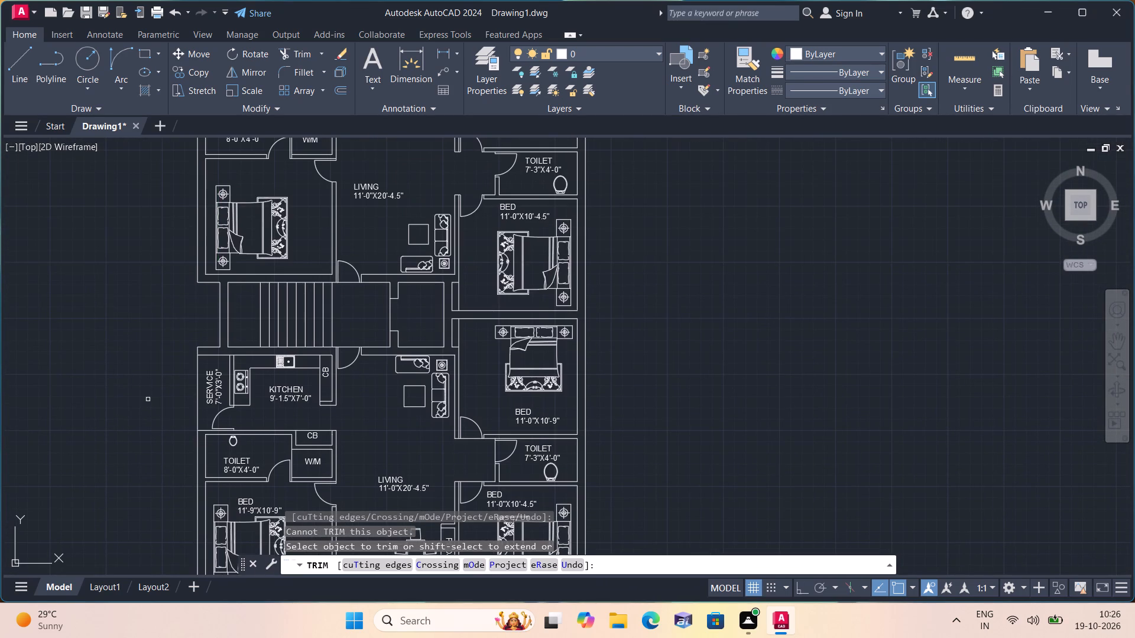
pyautogui.press('Escape')
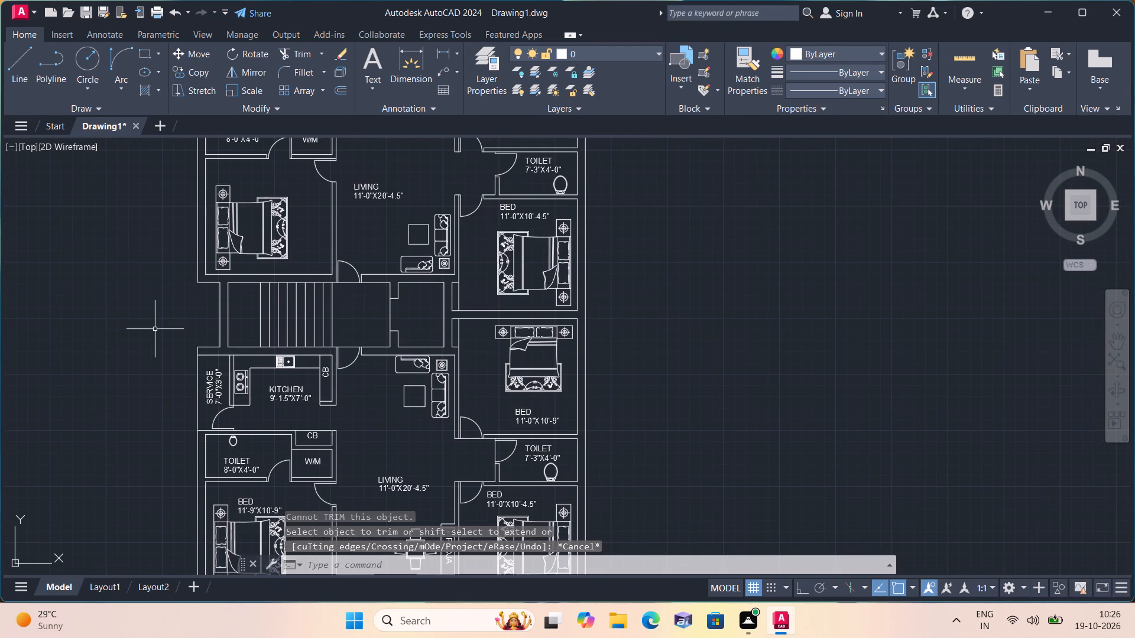
# Examine both flats room by room, checking the labels, sizes and wall junctions from the balconies through to the kitchens, toilets and bedrooms.
pyautogui.moveTo(330, 327); pyautogui.dragTo(322, 321, button='middle')
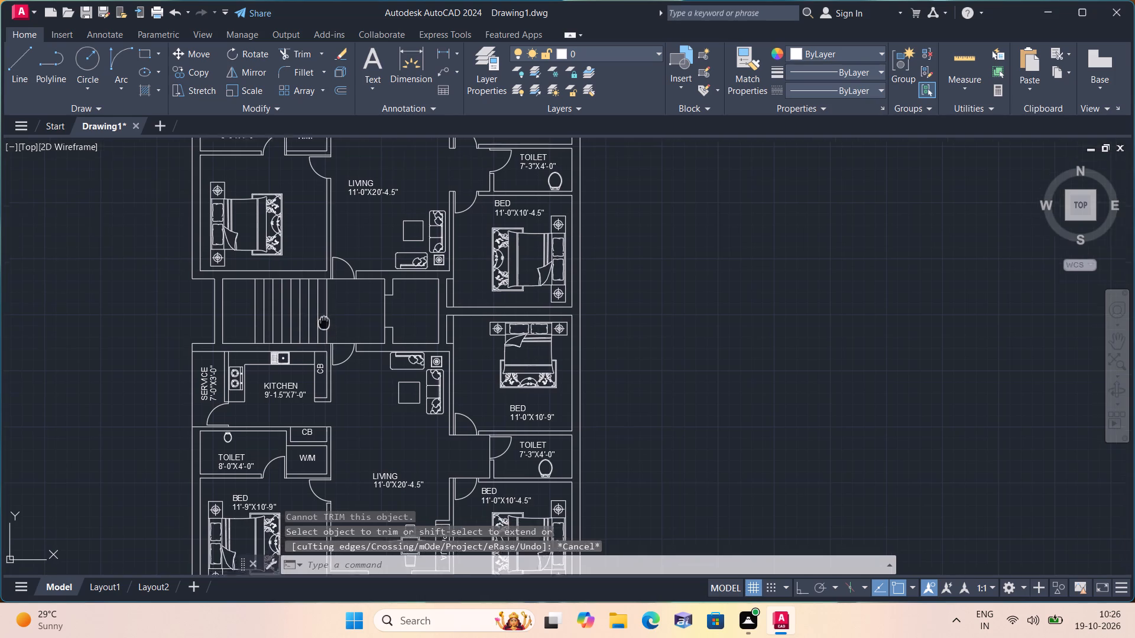
pyautogui.moveTo(322, 321); pyautogui.dragTo(225, 336, button='middle')
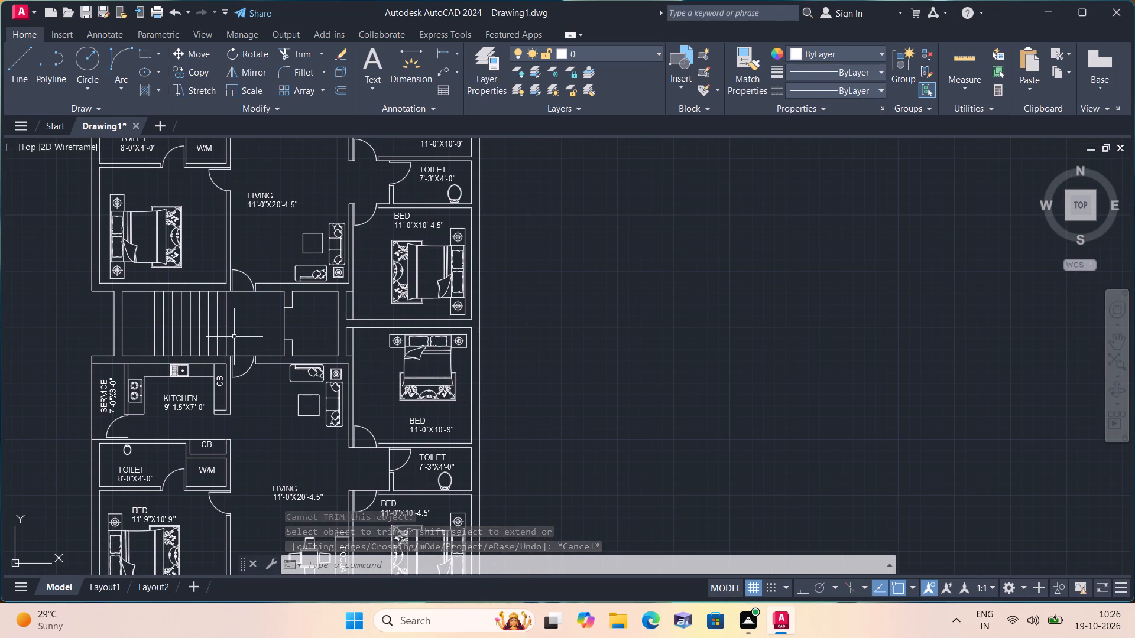
pyautogui.scroll(-1, 234, 337)
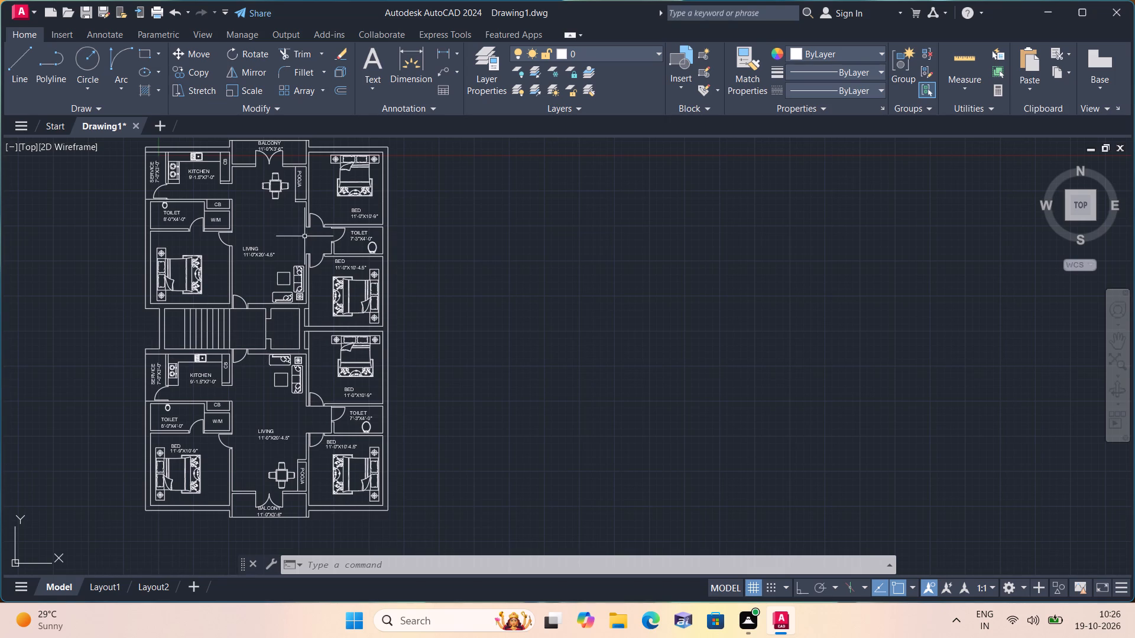
pyautogui.moveTo(289, 174); pyautogui.dragTo(320, 340, button='middle')
pyautogui.scroll(3, 311, 315)
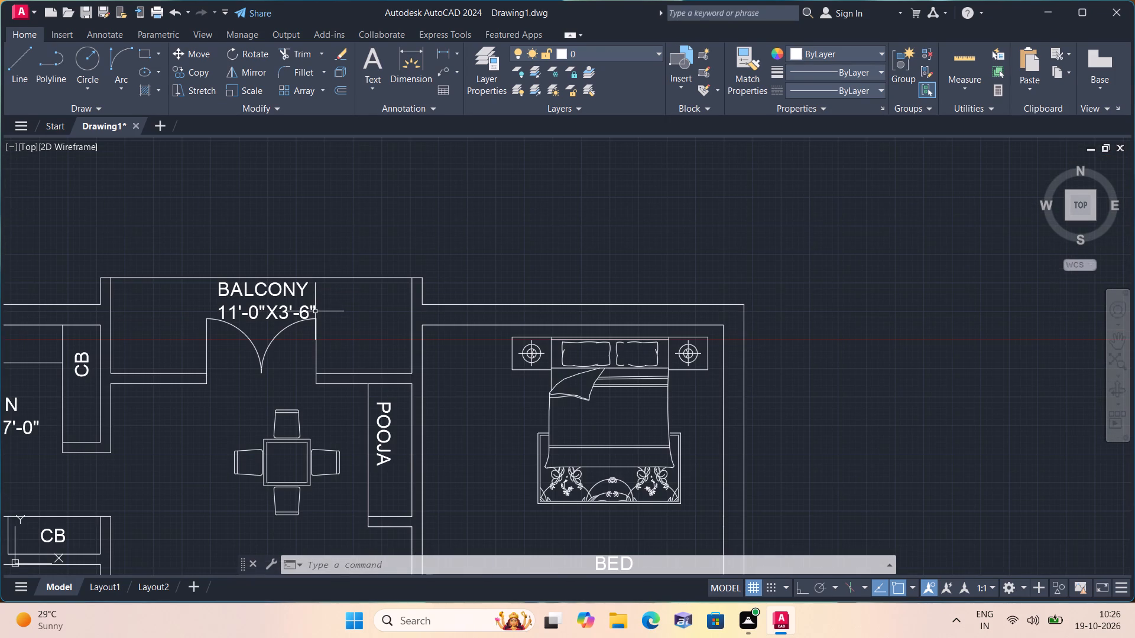
pyautogui.scroll(1, 264, 301)
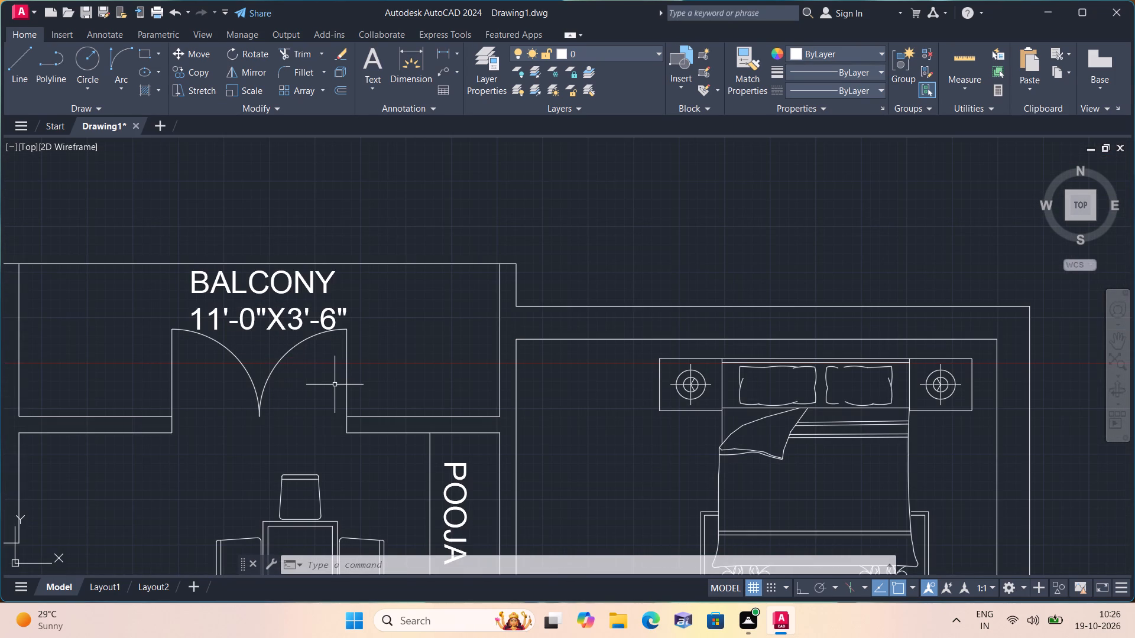
pyautogui.moveTo(336, 385); pyautogui.dragTo(297, 230, button='middle')
pyautogui.moveTo(329, 439); pyautogui.dragTo(304, 249, button='middle')
pyautogui.moveTo(277, 438); pyautogui.dragTo(275, 276, button='middle')
pyautogui.moveTo(264, 448); pyautogui.dragTo(297, 320, button='middle')
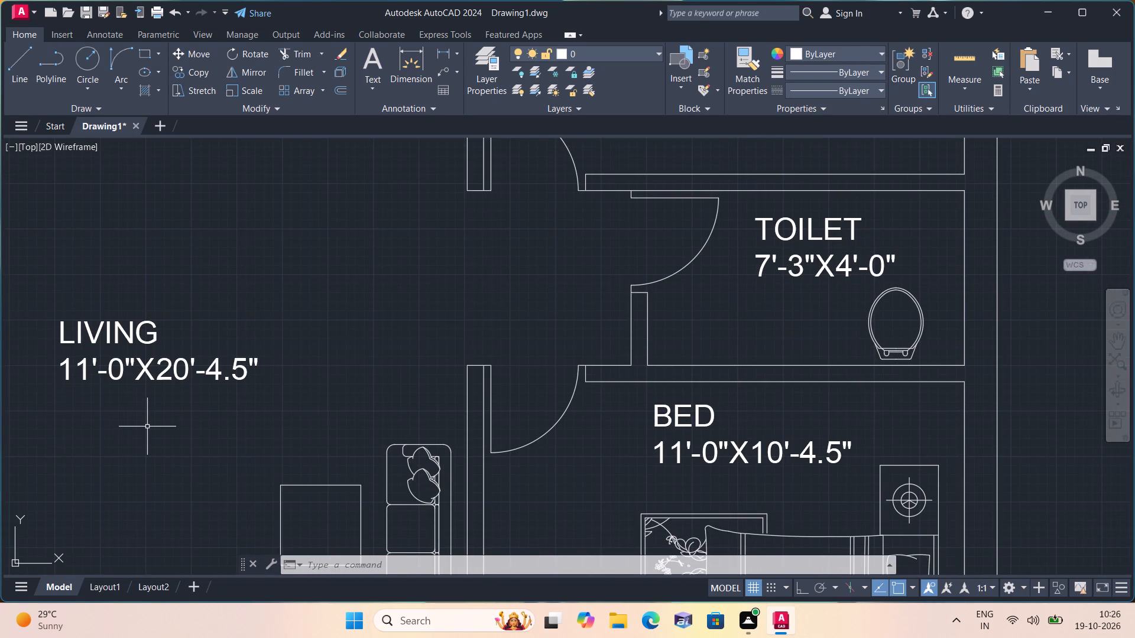
pyautogui.moveTo(153, 427); pyautogui.dragTo(200, 287, button='middle')
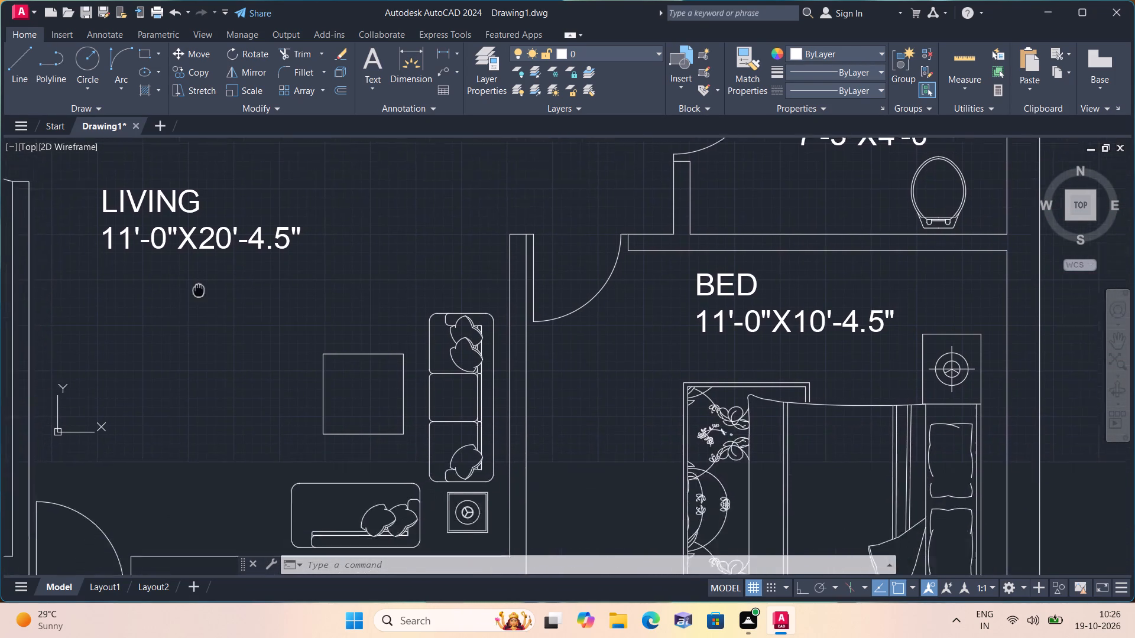
pyautogui.moveTo(200, 287); pyautogui.dragTo(215, 260, button='middle')
pyautogui.scroll(-2, 215, 260)
pyautogui.moveTo(229, 400); pyautogui.dragTo(204, 270, button='middle')
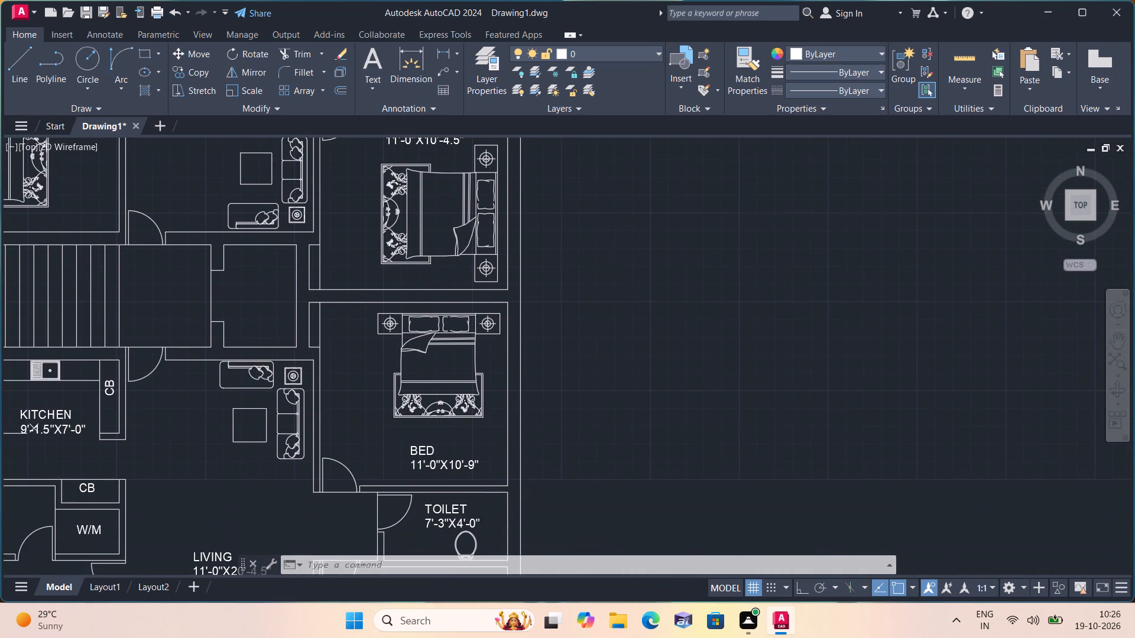
pyautogui.moveTo(210, 307); pyautogui.dragTo(230, 535, button='middle')
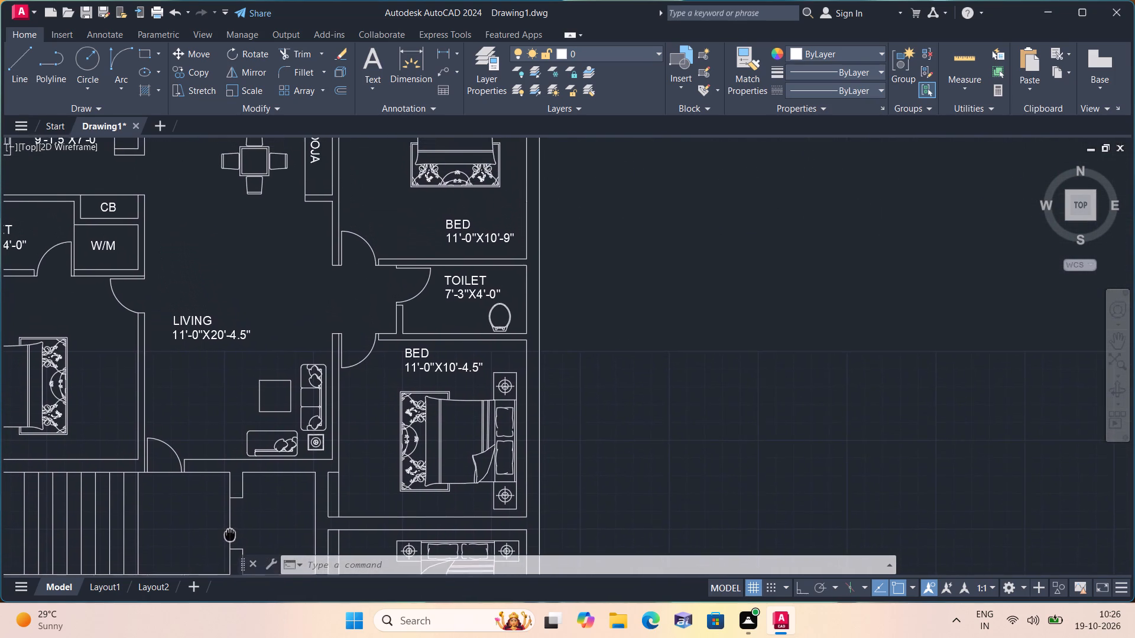
pyautogui.moveTo(230, 535); pyautogui.dragTo(251, 225, button='middle')
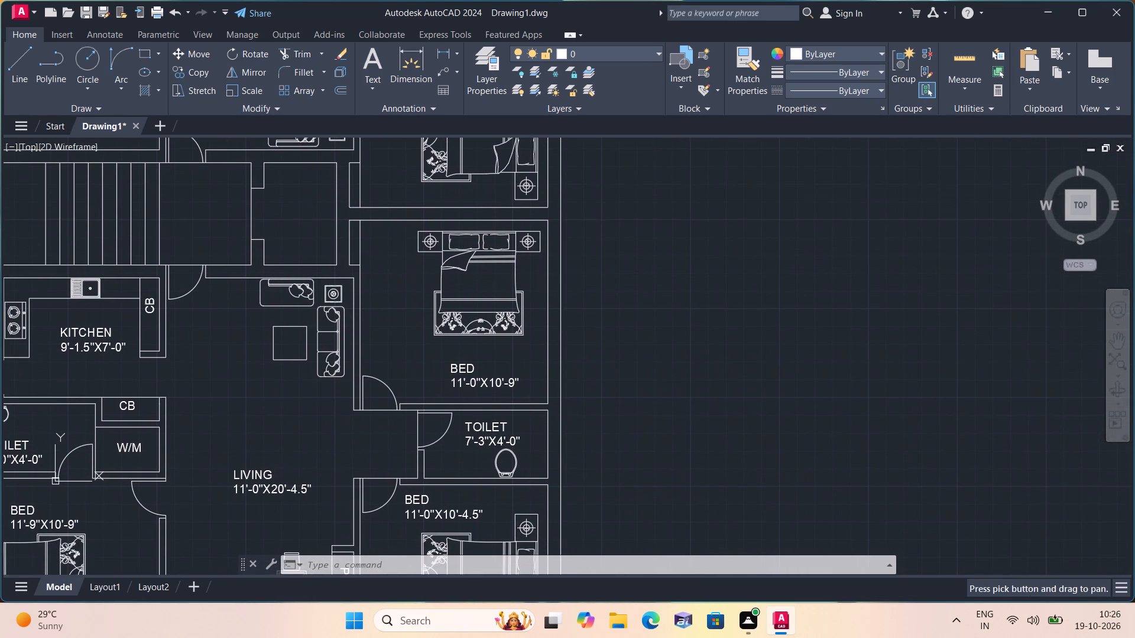
pyautogui.moveTo(254, 432); pyautogui.dragTo(268, 269, button='middle')
pyautogui.scroll(2, 260, 371)
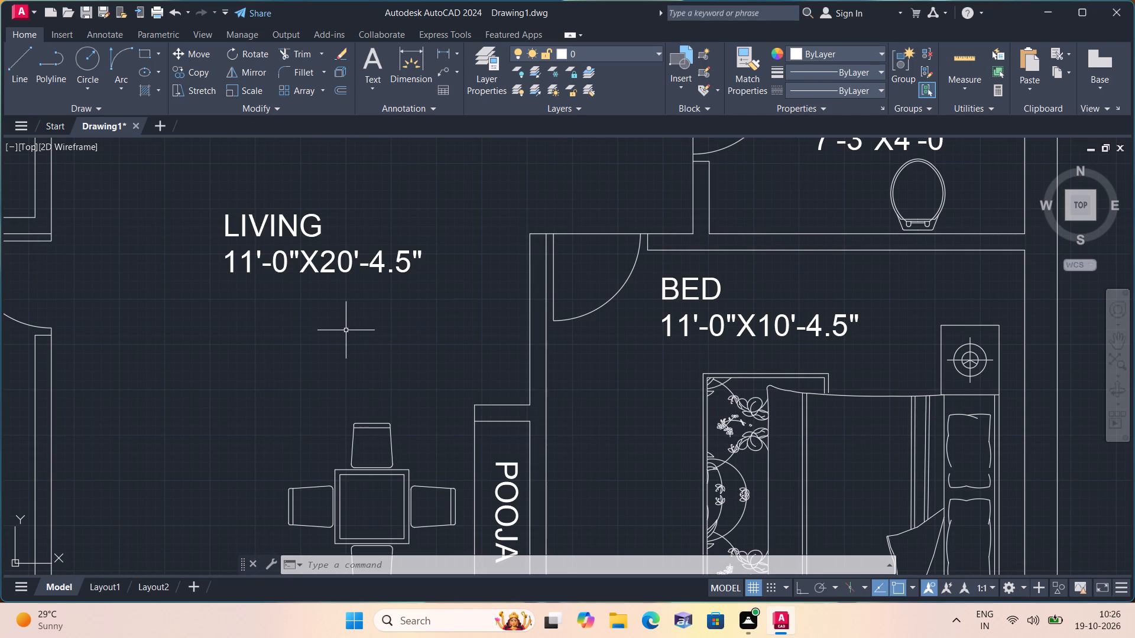
pyautogui.moveTo(471, 408); pyautogui.dragTo(343, 227, button='middle')
pyautogui.scroll(-1, 343, 227)
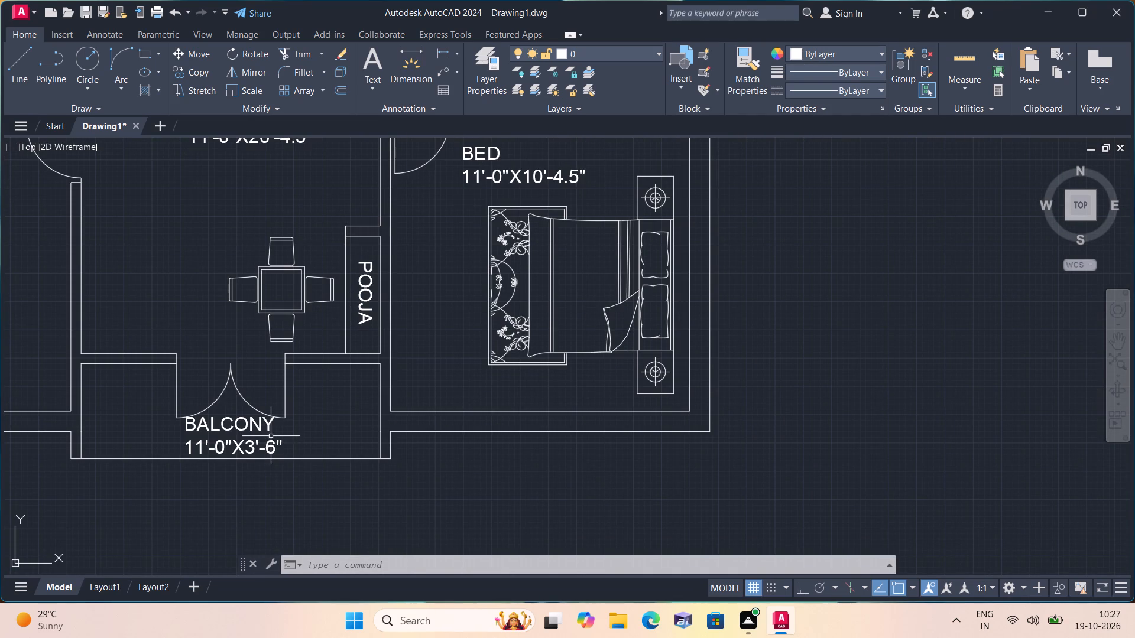
pyautogui.moveTo(153, 328); pyautogui.dragTo(232, 331, button='middle')
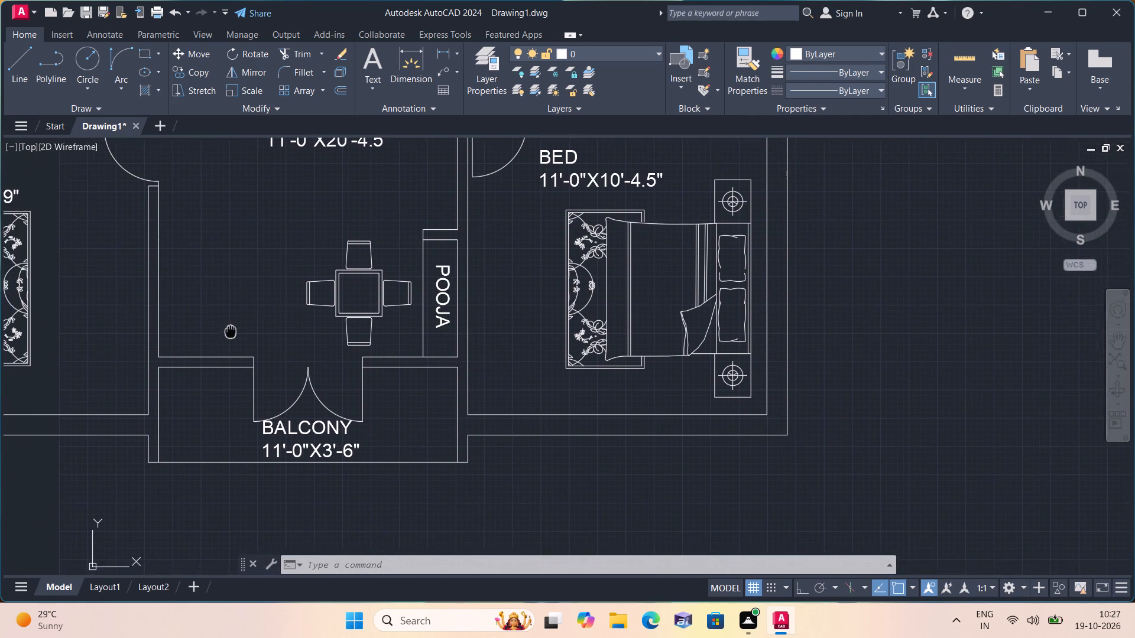
pyautogui.moveTo(232, 331); pyautogui.dragTo(388, 370, button='middle')
pyautogui.moveTo(477, 432); pyautogui.dragTo(492, 444, button='middle')
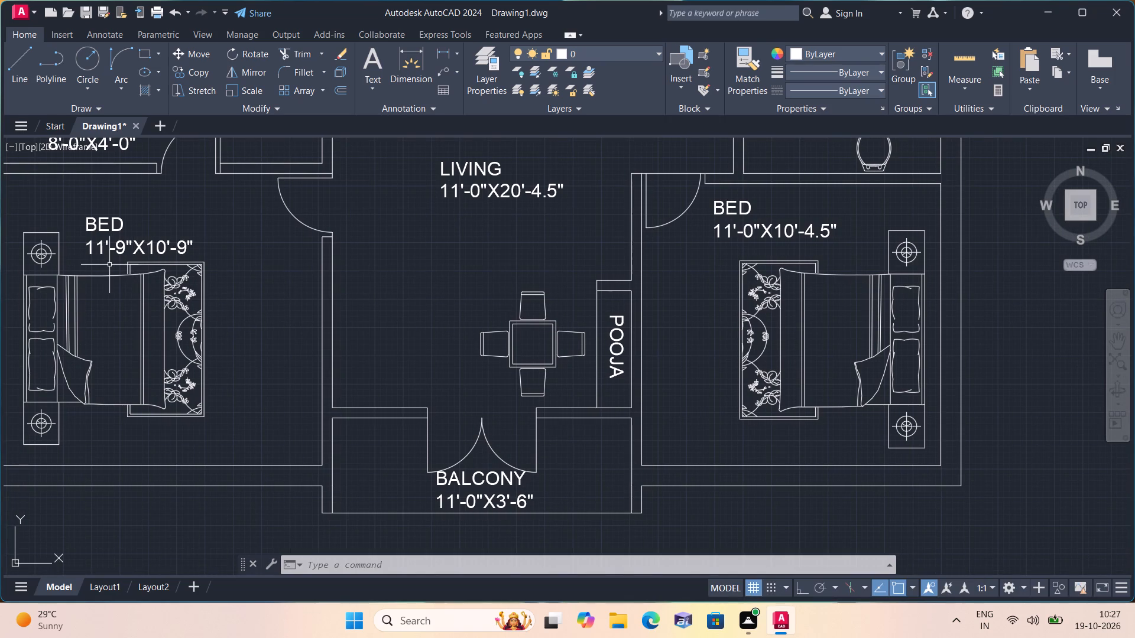
pyautogui.moveTo(106, 265); pyautogui.dragTo(182, 351, button='middle')
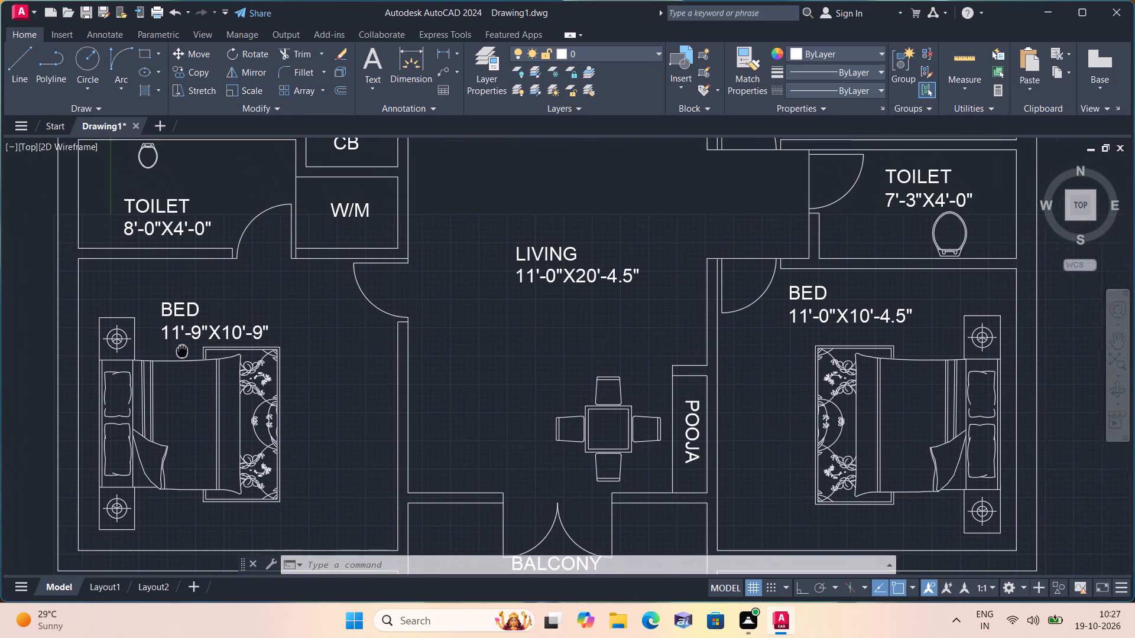
pyautogui.moveTo(182, 351); pyautogui.dragTo(189, 368, button='middle')
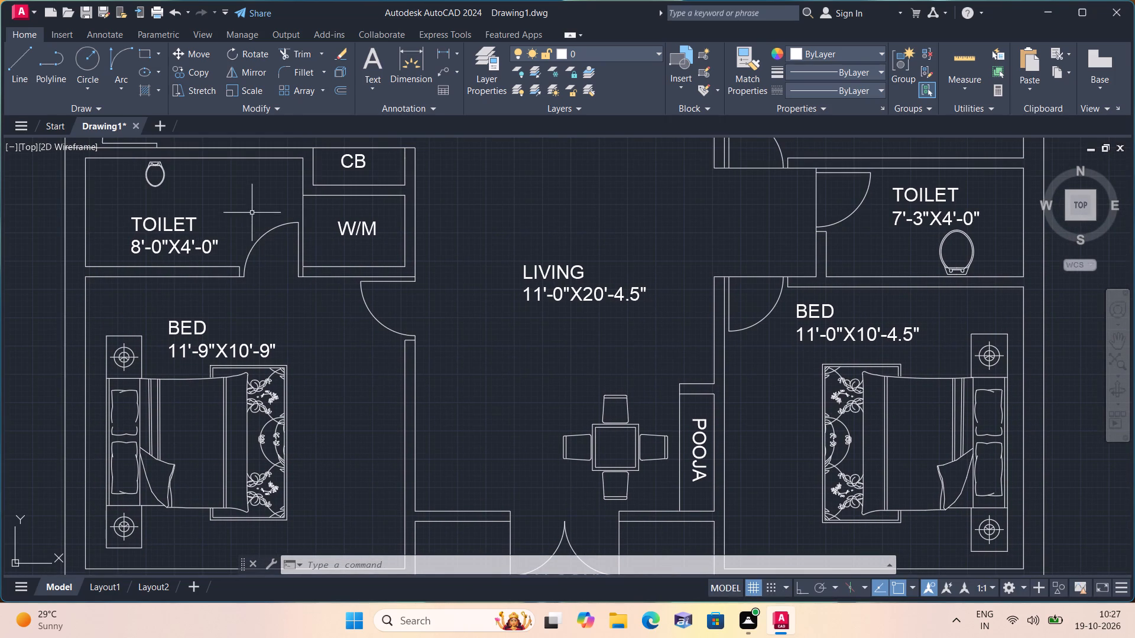
pyautogui.moveTo(234, 194); pyautogui.dragTo(271, 393, button='middle')
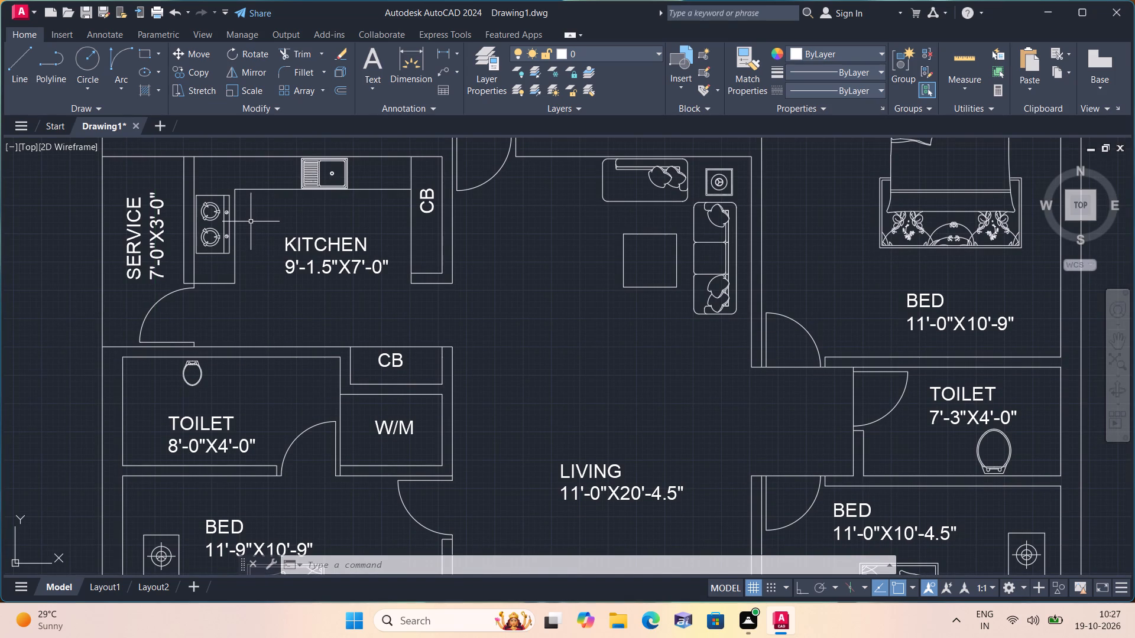
pyautogui.moveTo(251, 221); pyautogui.dragTo(275, 446, button='middle')
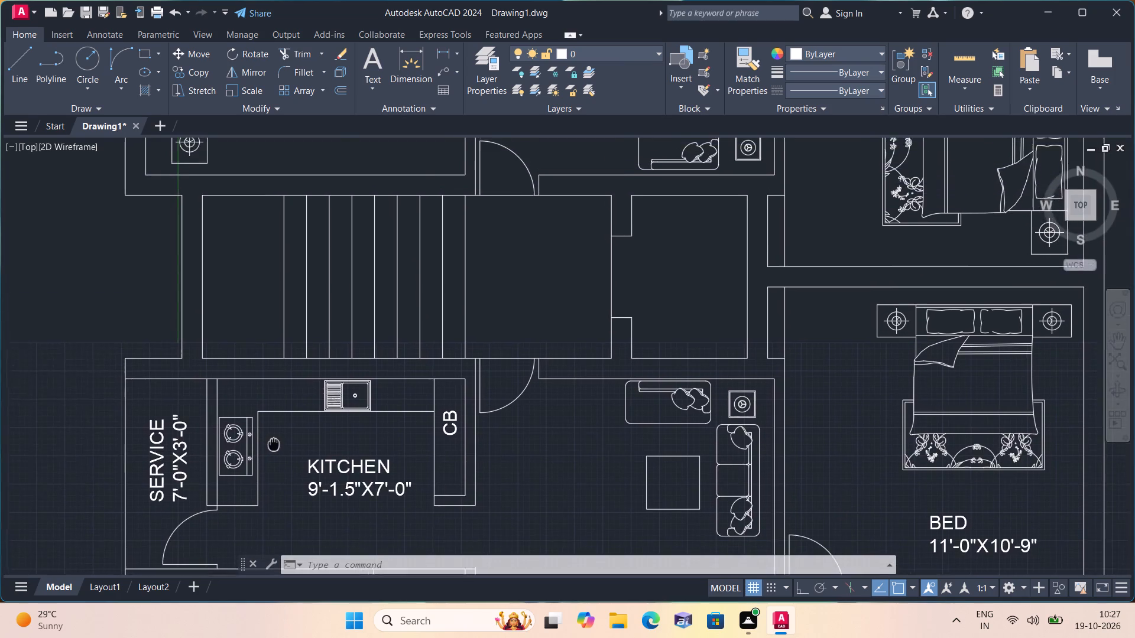
pyautogui.moveTo(275, 446); pyautogui.dragTo(275, 447, button='middle')
pyautogui.scroll(-2, 275, 433)
pyautogui.scroll(1, 297, 235)
pyautogui.moveTo(297, 235); pyautogui.dragTo(296, 235, button='middle')
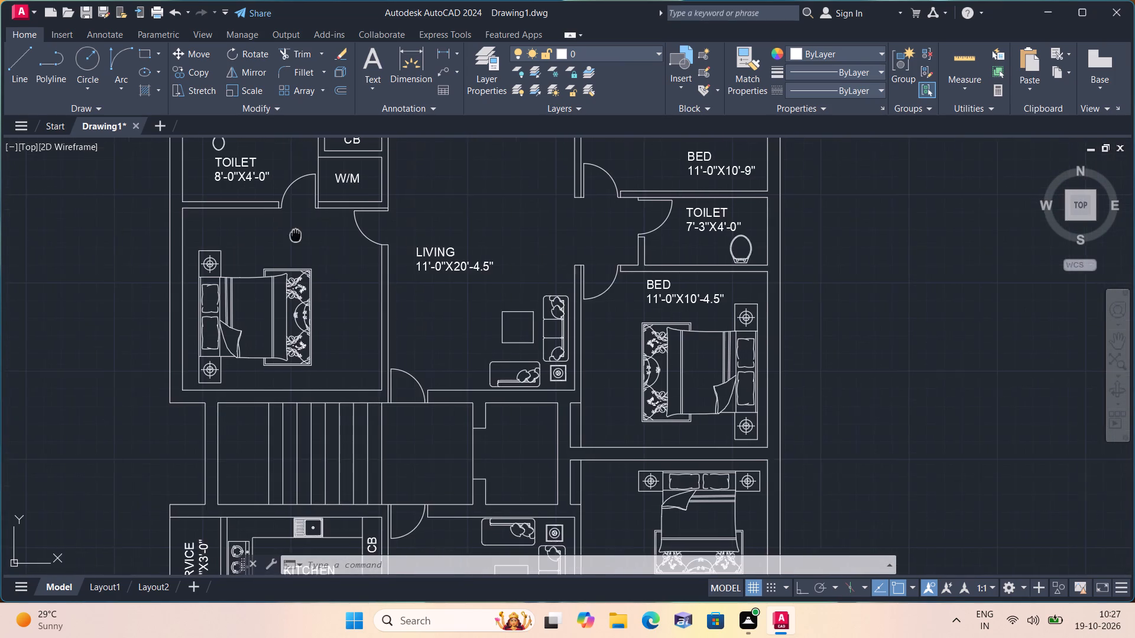
pyautogui.moveTo(296, 235); pyautogui.dragTo(285, 275, button='middle')
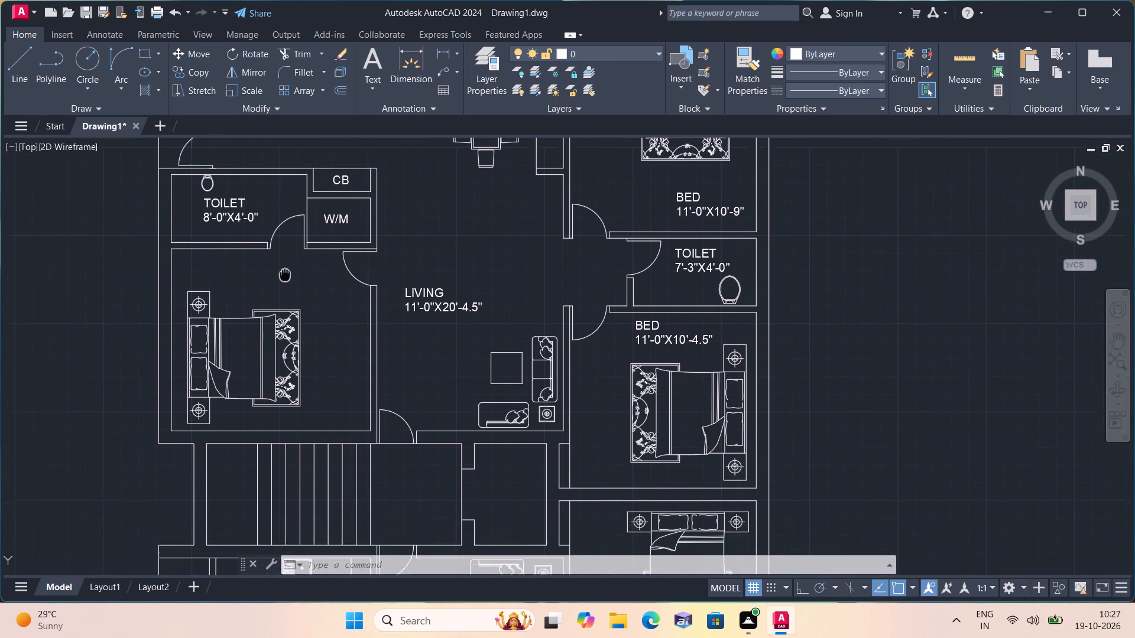
pyautogui.moveTo(285, 275); pyautogui.dragTo(329, 411, button='middle')
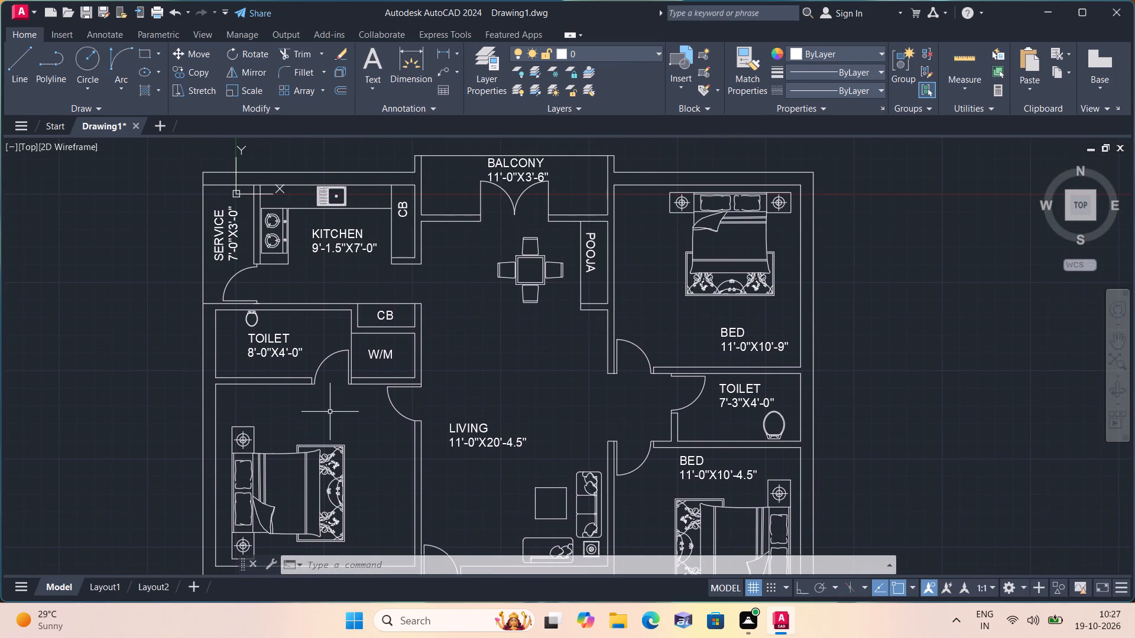
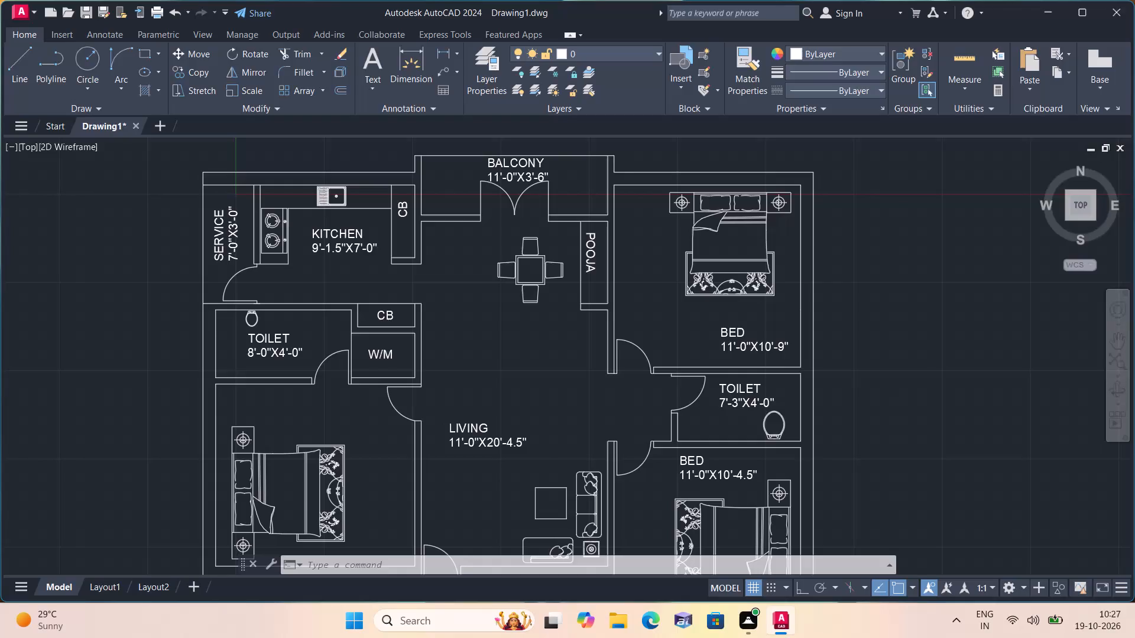
# Examine the upper flat's rooms from the service area and kitchen to the toilets, living room and bedrooms for label completeness.
pyautogui.moveTo(292, 273); pyautogui.dragTo(260, 309, button='middle')
pyautogui.scroll(-1, 291, 273)
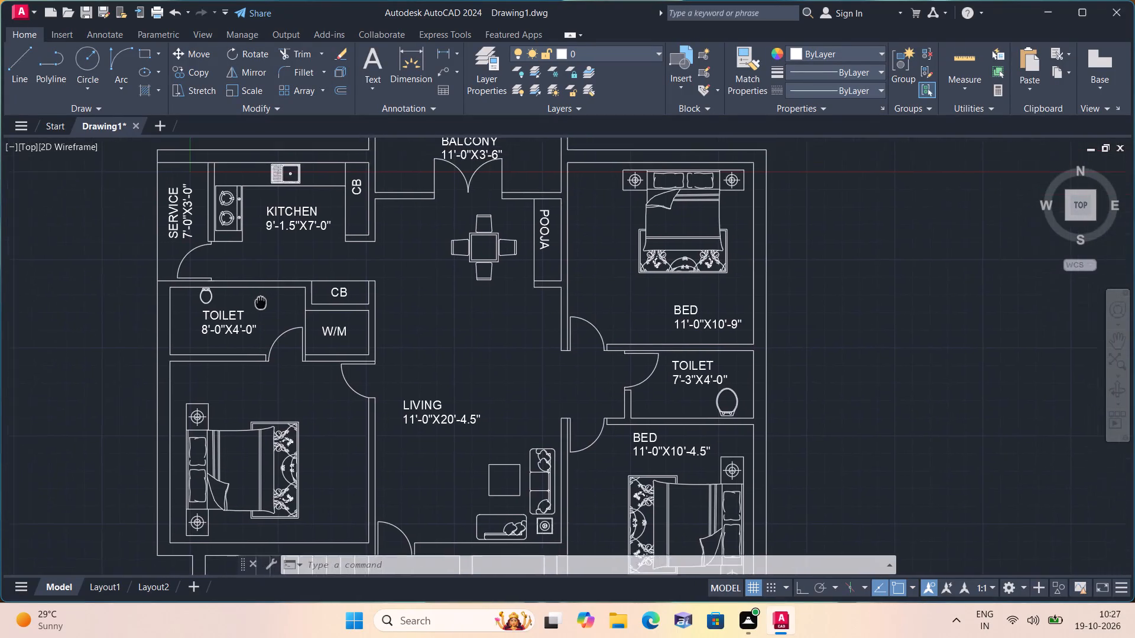
pyautogui.moveTo(260, 309); pyautogui.dragTo(271, 435, button='middle')
pyautogui.scroll(1, 209, 379)
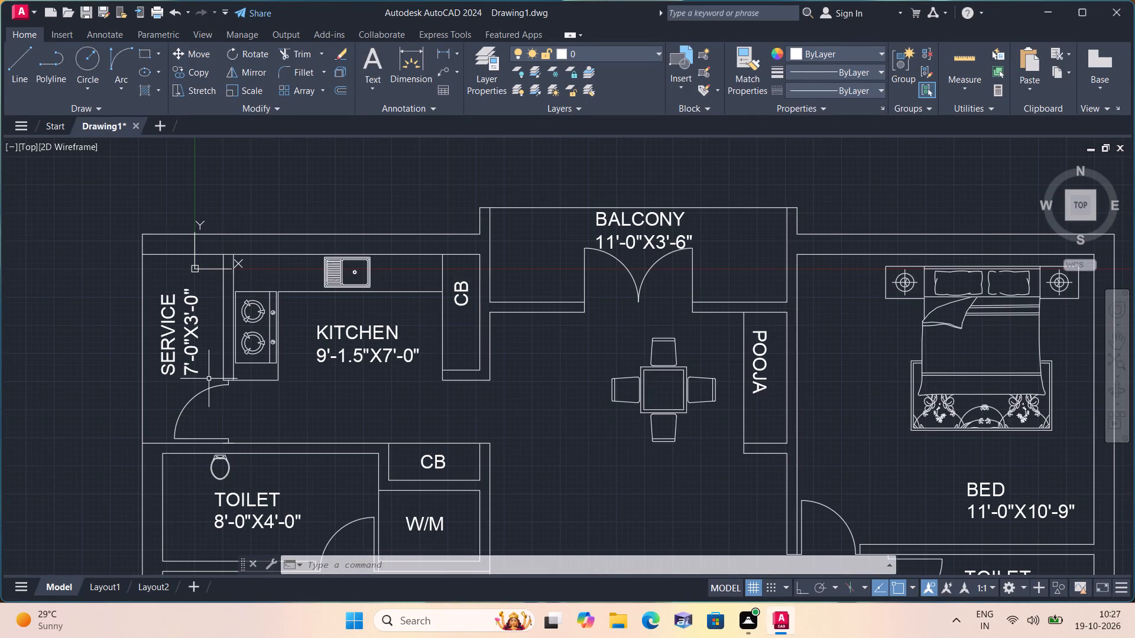
pyautogui.scroll(1, 282, 424)
pyautogui.moveTo(584, 479); pyautogui.dragTo(420, 255, button='middle')
pyautogui.scroll(-2, 584, 479)
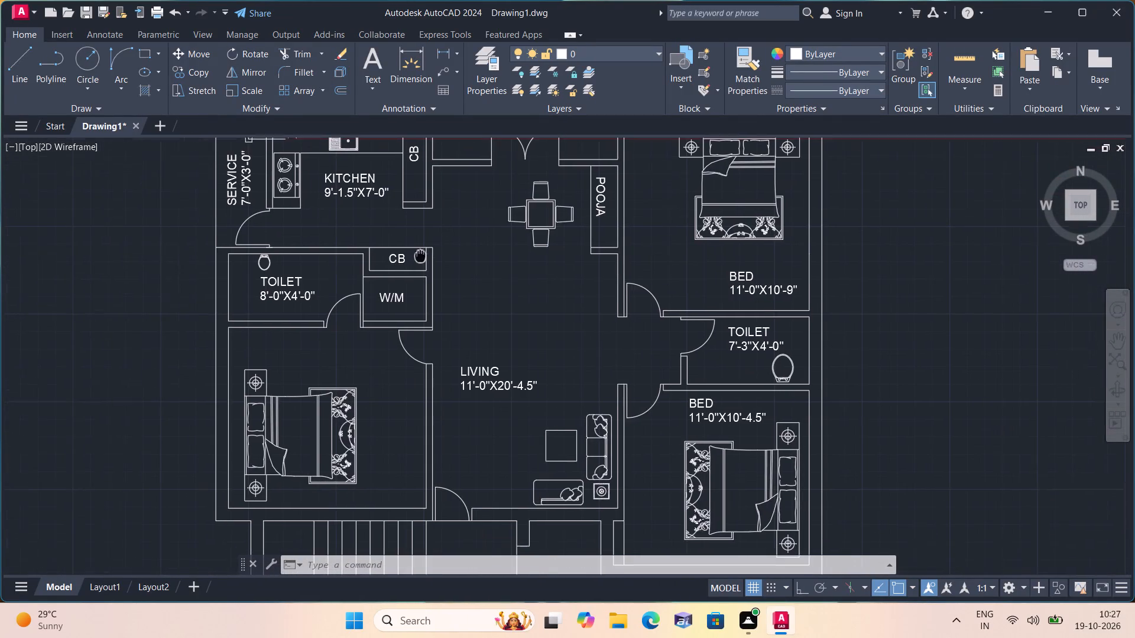
pyautogui.moveTo(420, 255); pyautogui.dragTo(420, 255, button='middle')
pyautogui.scroll(-1, 417, 249)
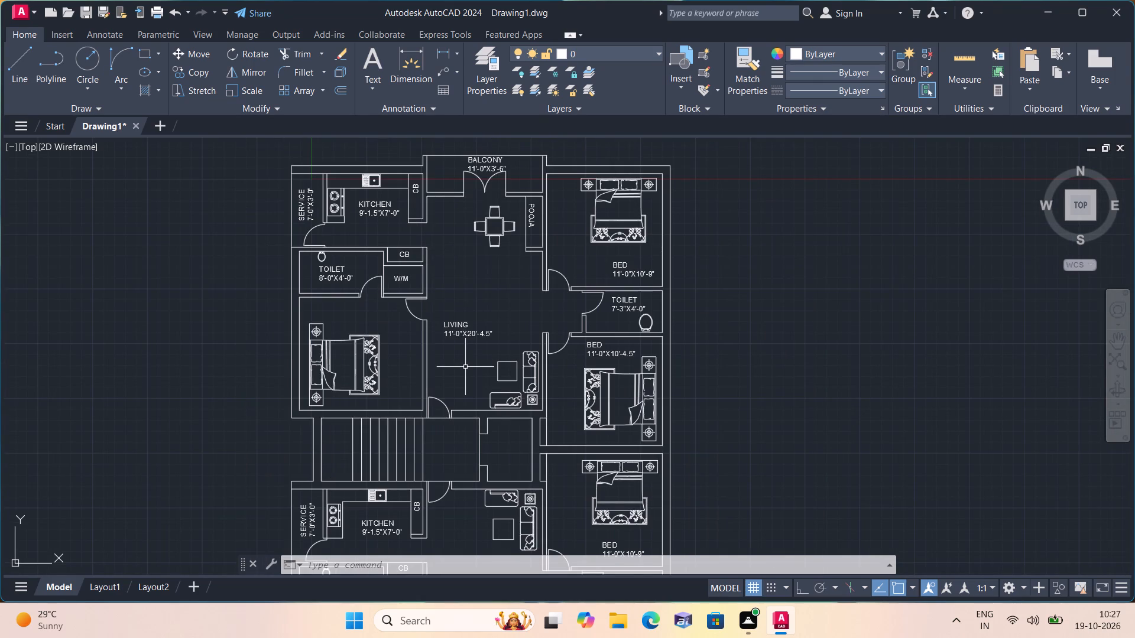
# Copy the lower flat's BED 11'-9"X10'-9" label into the upper flat's unlabelled bedroom, just above the bed and below the toilet wall.
pyautogui.moveTo(457, 389); pyautogui.dragTo(407, 244, button='middle')
pyautogui.scroll(-1, 408, 286)
pyautogui.scroll(2, 358, 402)
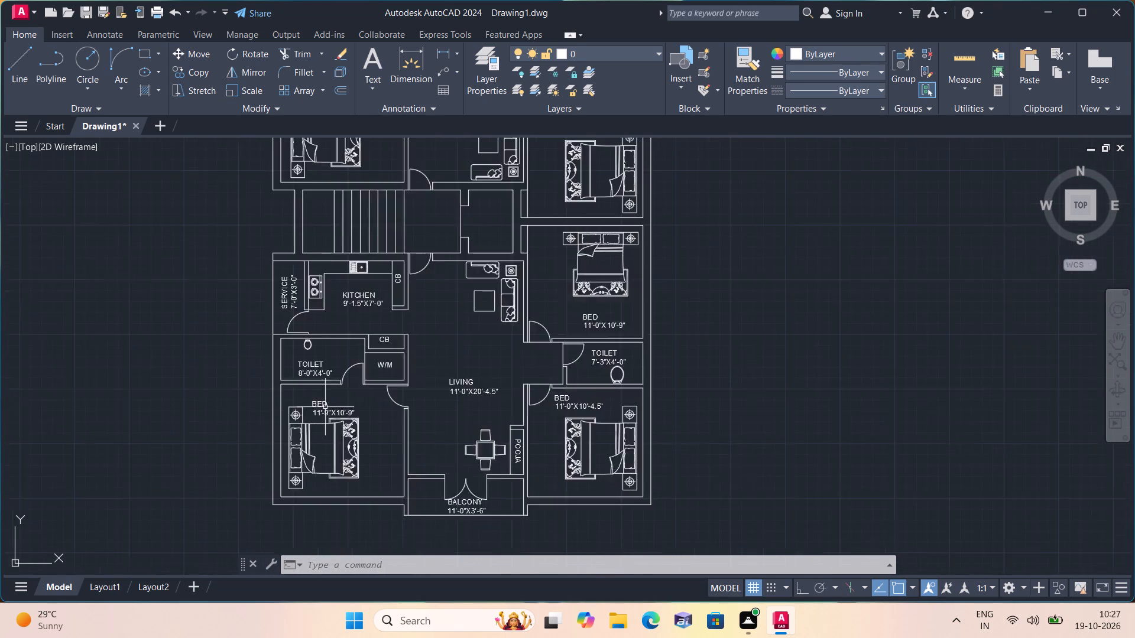
pyautogui.click(319, 404)
pyautogui.click(199, 76)
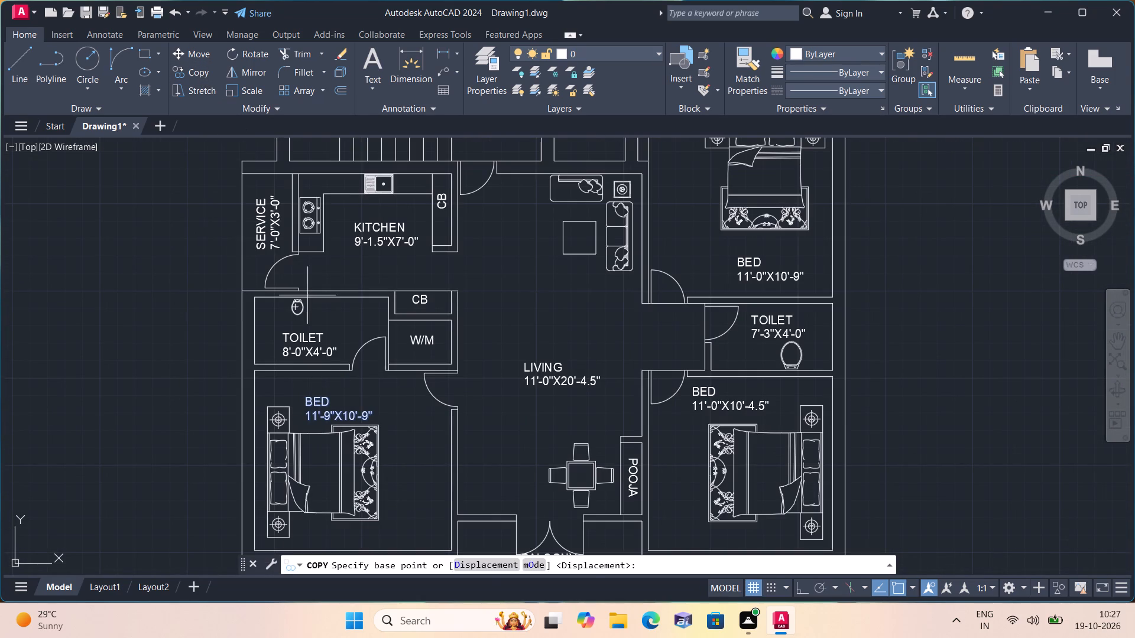
pyautogui.click(334, 421)
pyautogui.moveTo(312, 282); pyautogui.dragTo(318, 451, button='middle')
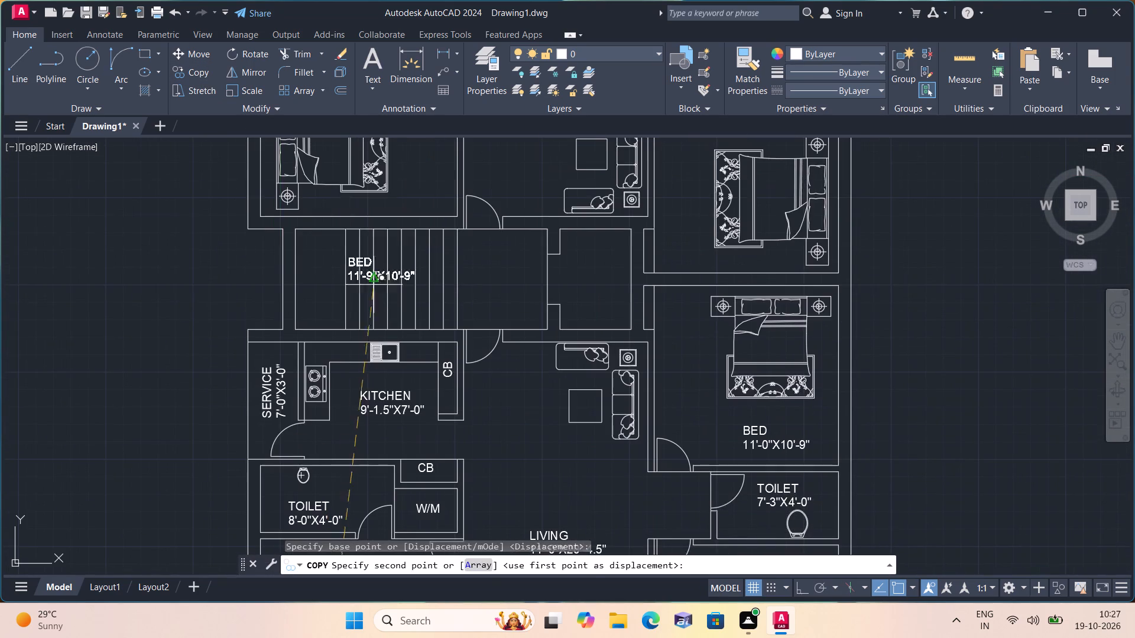
pyautogui.moveTo(374, 251); pyautogui.dragTo(384, 456, button='middle')
pyautogui.scroll(-1, 365, 281)
pyautogui.scroll(3, 393, 375)
pyautogui.click(318, 313)
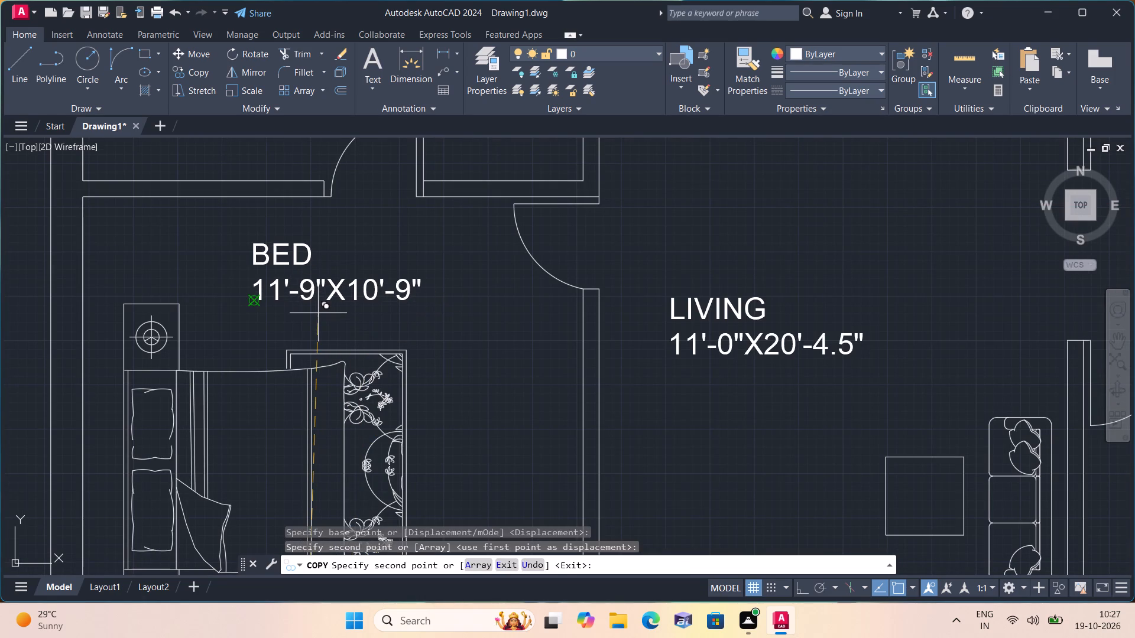
pyautogui.press('Escape')
# Add a two-line multiline text label reading LIFT and 4'-3"X6'-0" inside the lift shaft beside the staircase.
pyautogui.scroll(-1, 318, 315)
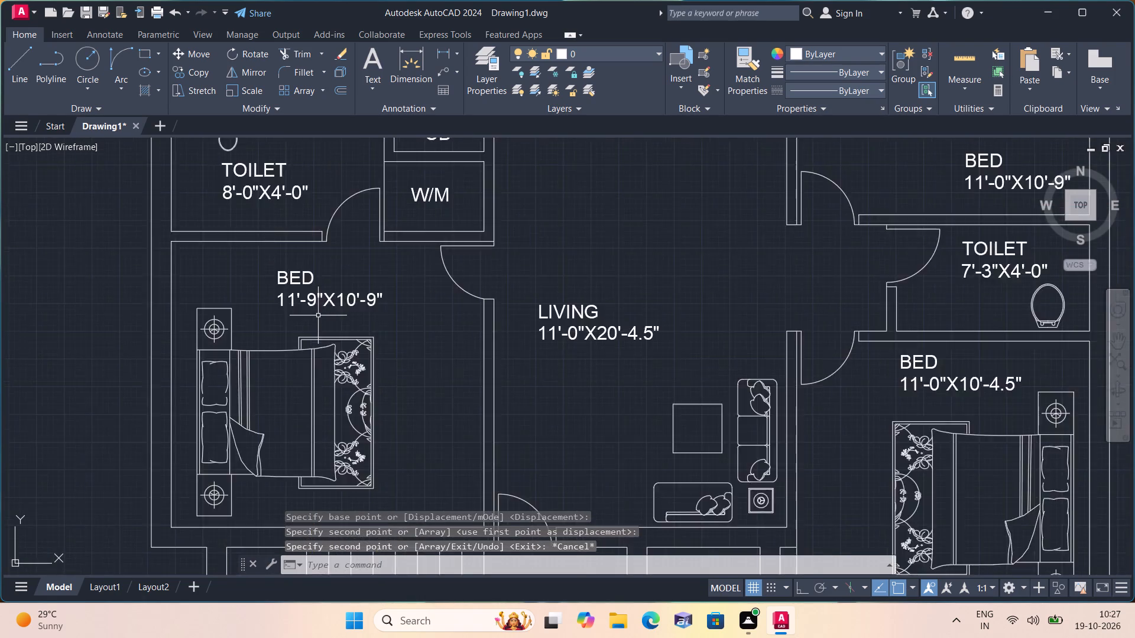
pyautogui.scroll(-1, 319, 316)
pyautogui.scroll(-1, 366, 313)
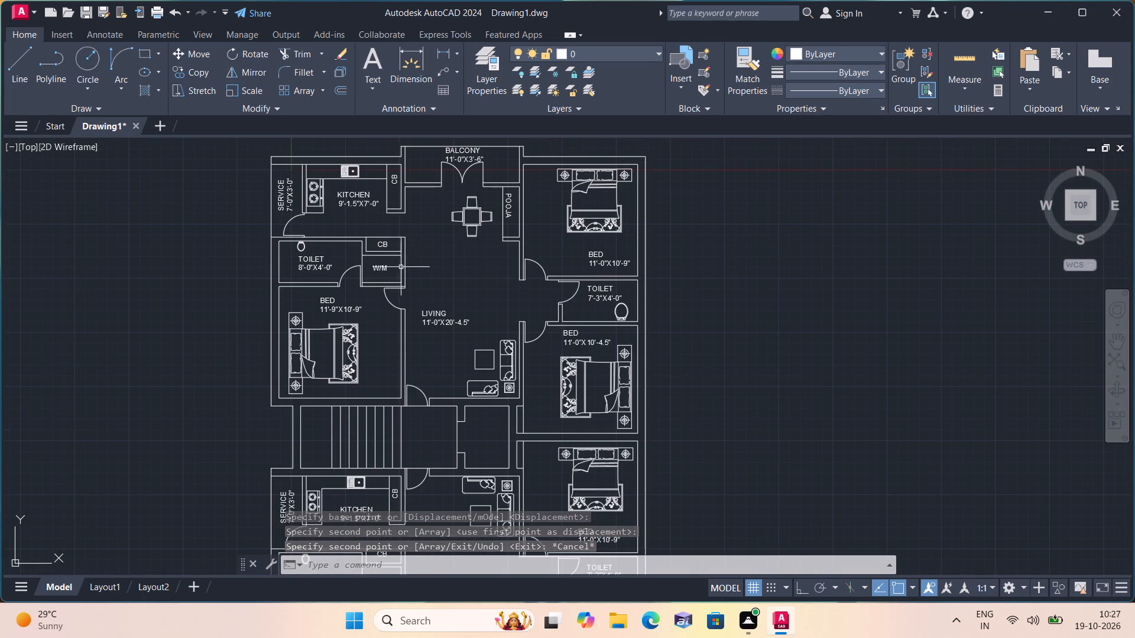
pyautogui.moveTo(455, 345); pyautogui.dragTo(438, 332, button='middle')
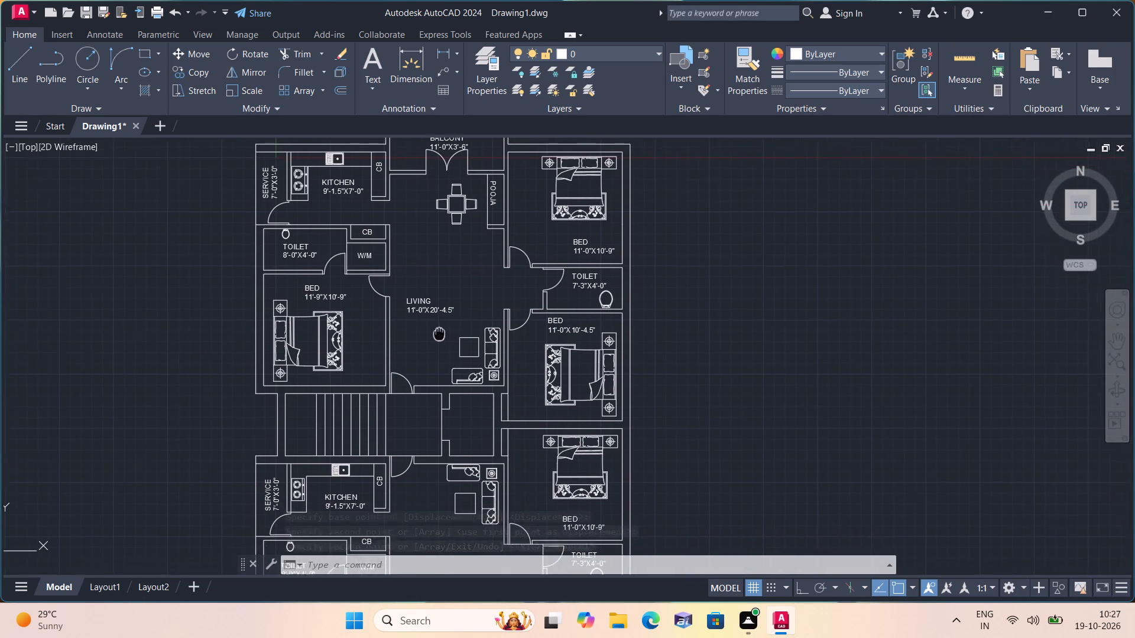
pyautogui.moveTo(438, 332); pyautogui.dragTo(384, 266, button='middle')
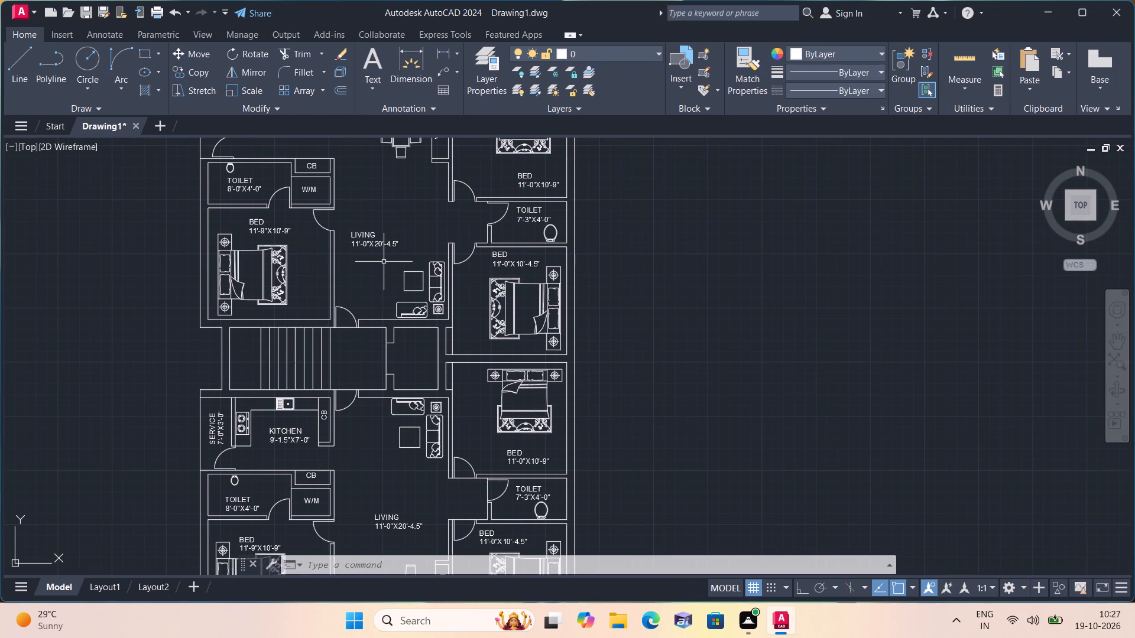
pyautogui.scroll(-1, 384, 263)
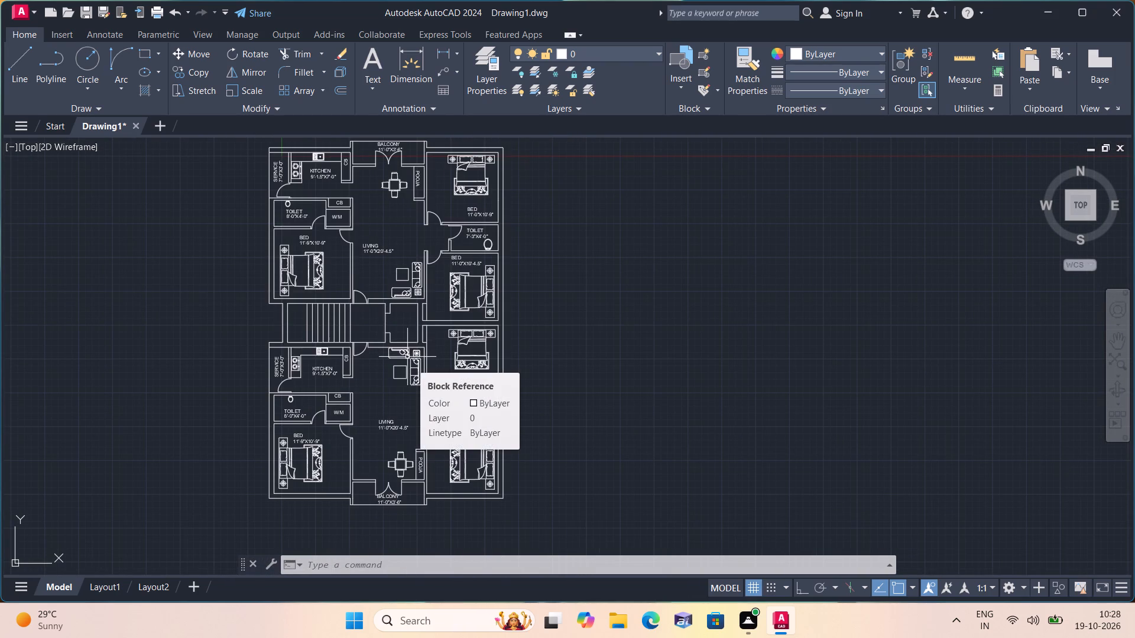
pyautogui.scroll(2, 400, 326)
pyautogui.write('mg')
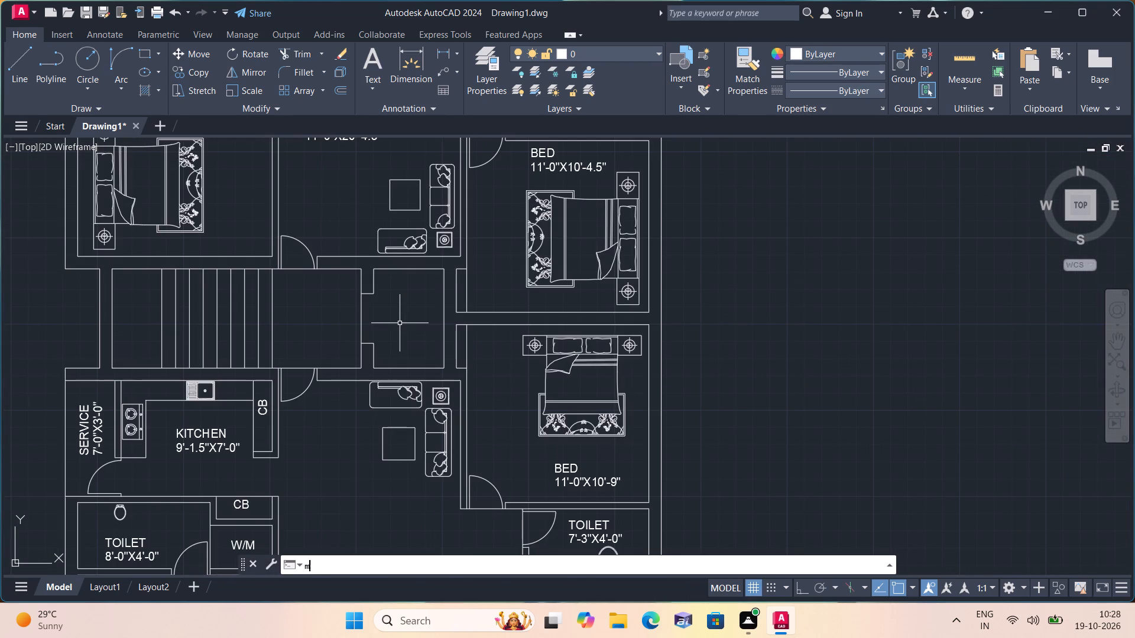
pyautogui.press('BackSpace')
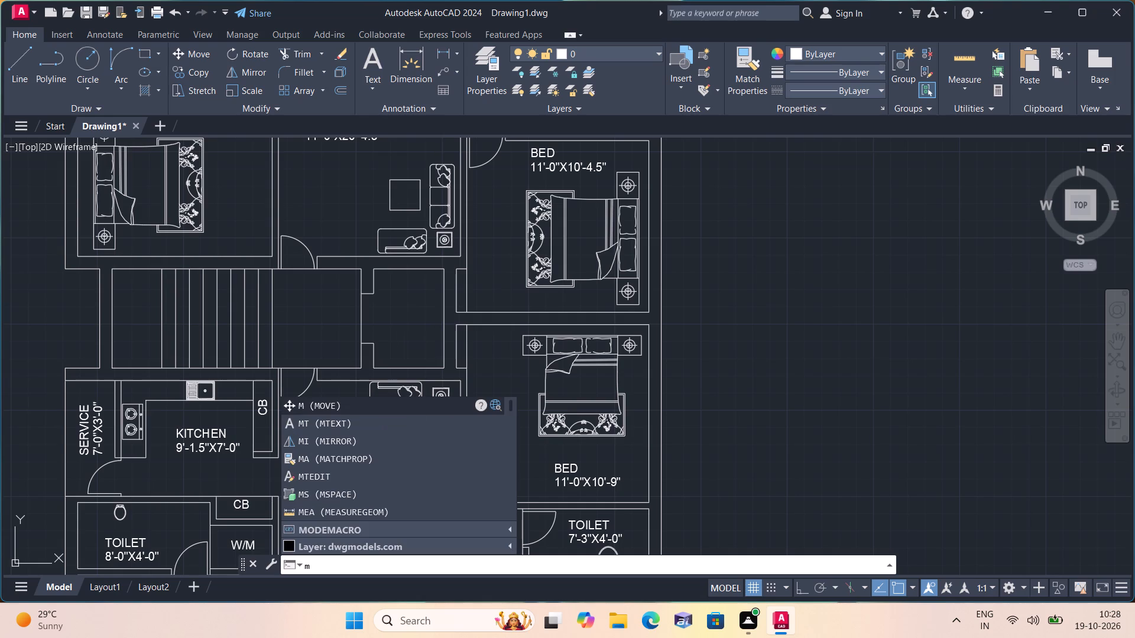
pyautogui.write('t')
pyautogui.press('space')
pyautogui.tripleClick(400, 323)
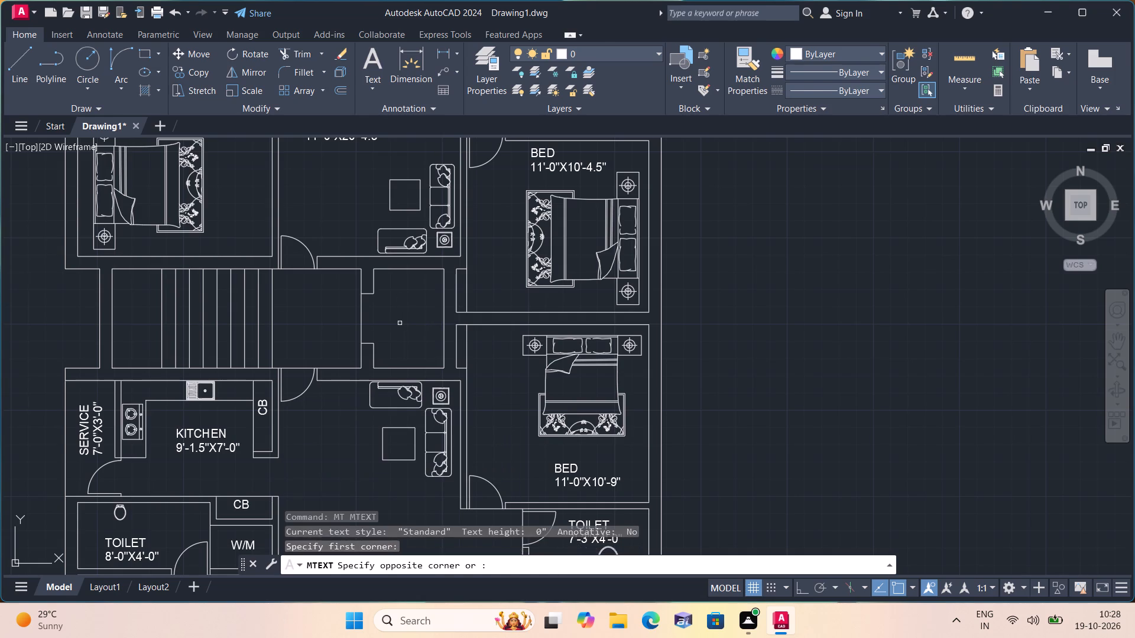
pyautogui.click(400, 323)
pyautogui.write('LIFT')
pyautogui.press('Return')
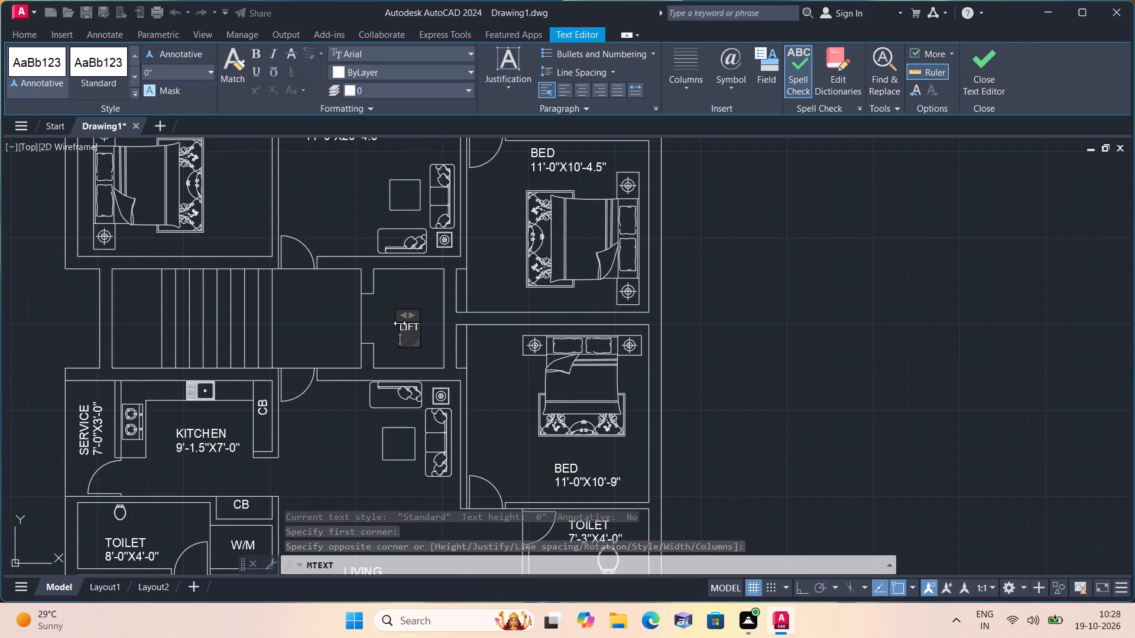
pyautogui.write('4\'-3"X')
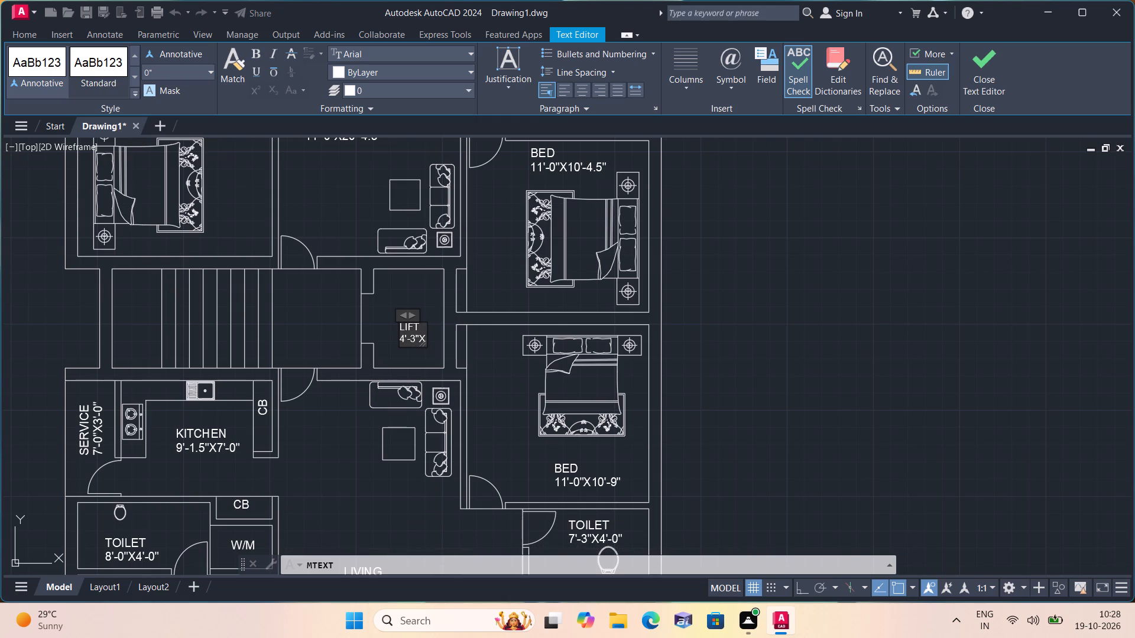
pyautogui.write('6\'-0"')
pyautogui.scroll(2, 398, 324)
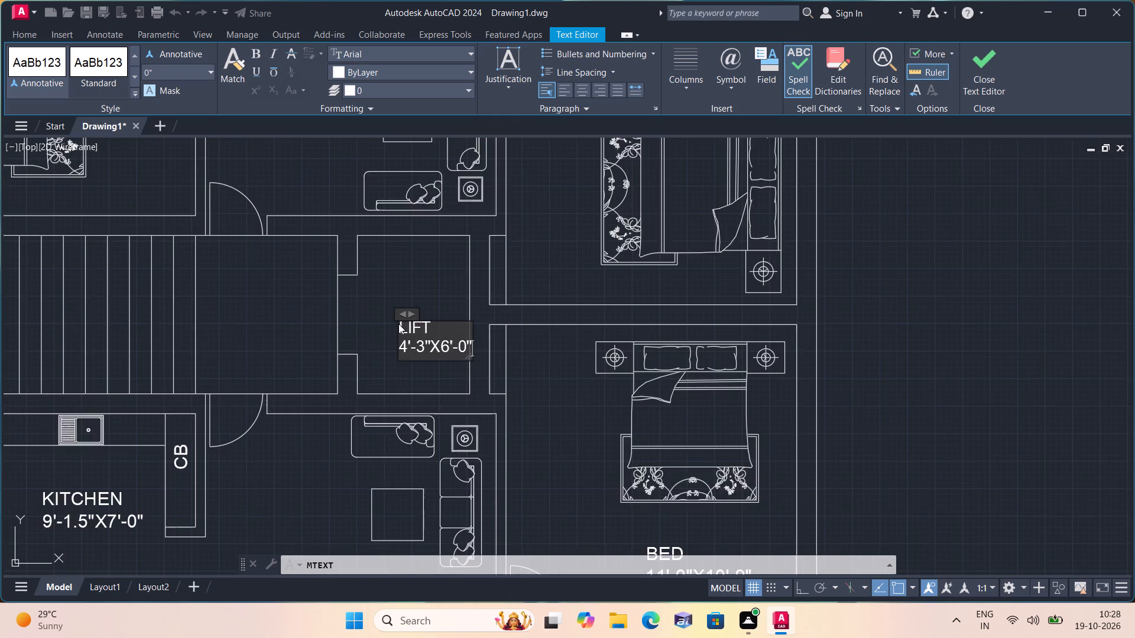
pyautogui.click(363, 302)
# Set the LIFT label's text height to 6" in its properties and clear the selection.
pyautogui.moveTo(462, 383); pyautogui.dragTo(440, 348)
pyautogui.click(368, 283)
pyautogui.rightClick(368, 283)
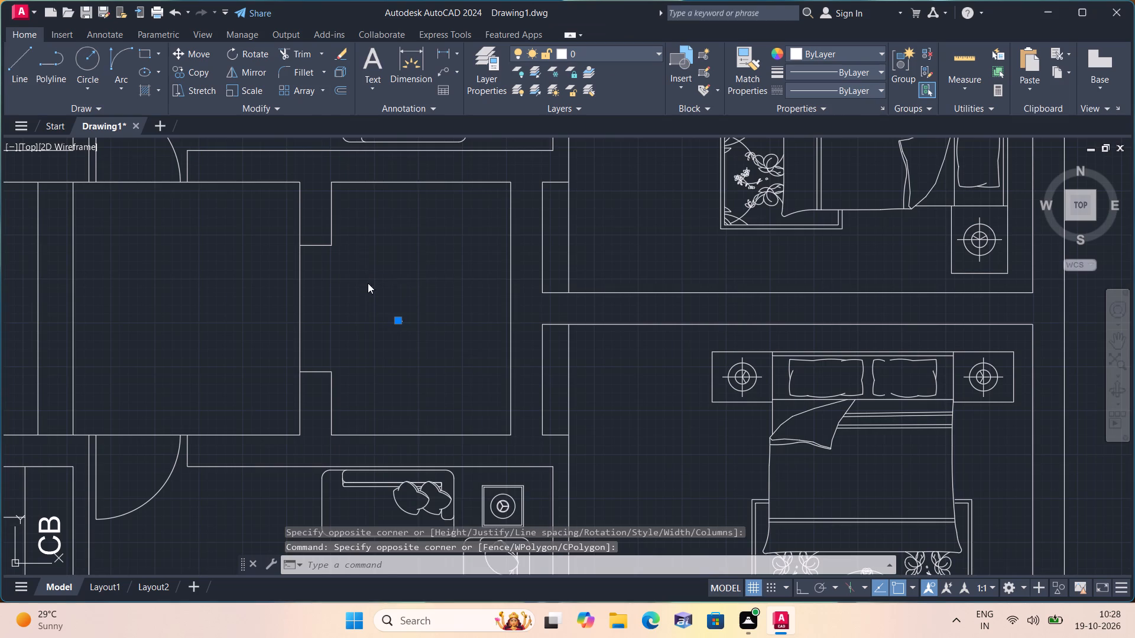
pyautogui.click(403, 577)
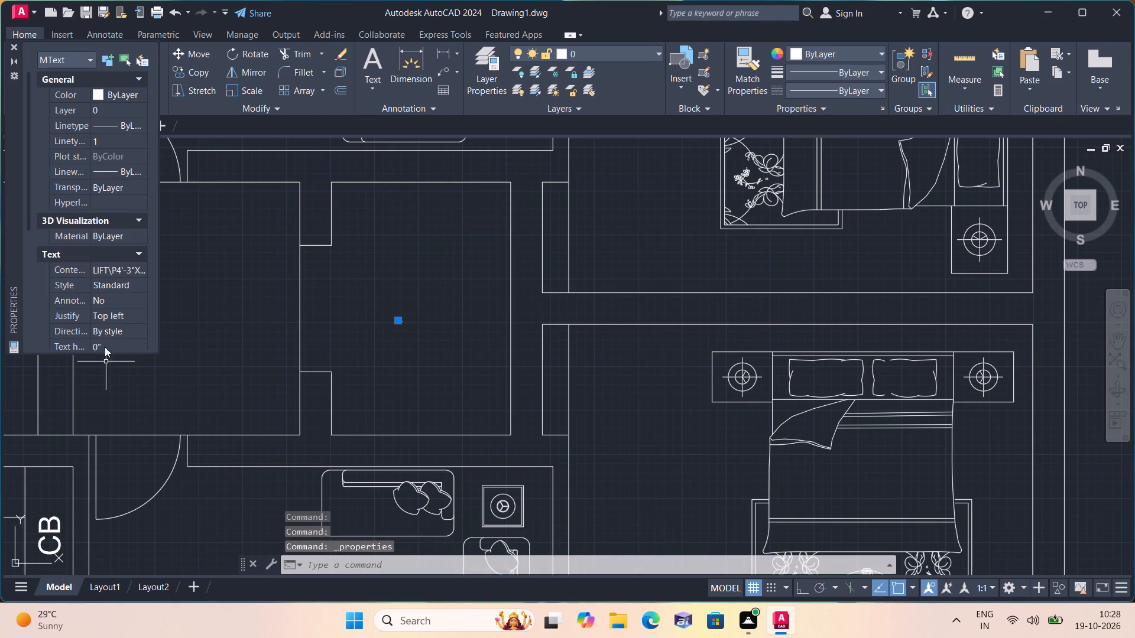
pyautogui.click(109, 340)
pyautogui.press('BackSpace')
pyautogui.write('6"')
pyautogui.click(215, 290)
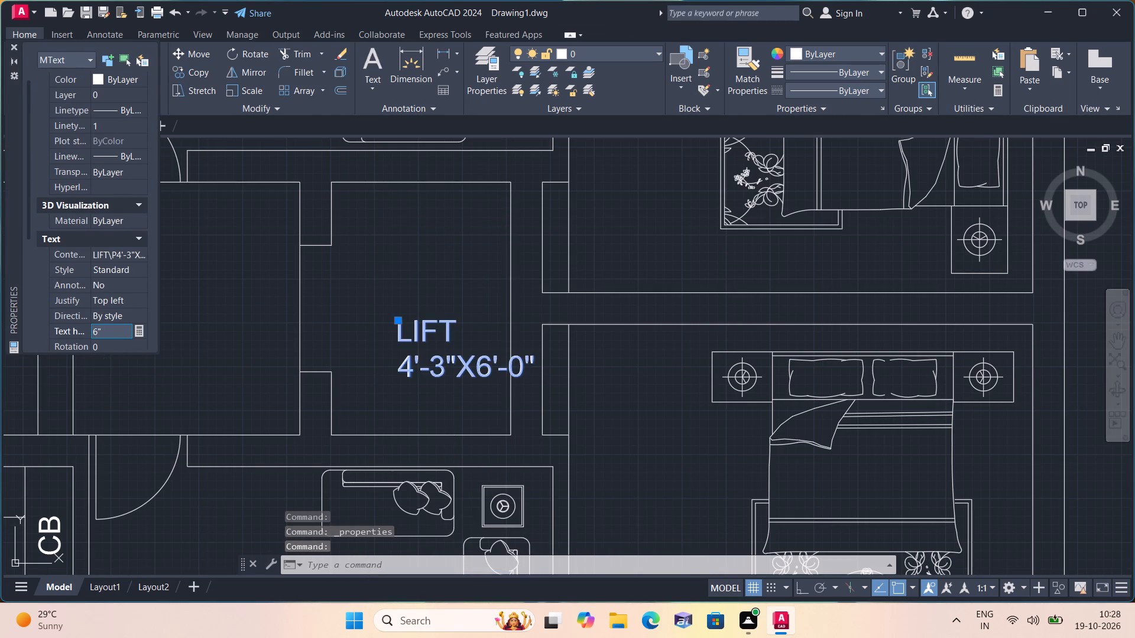
pyautogui.click(11, 47)
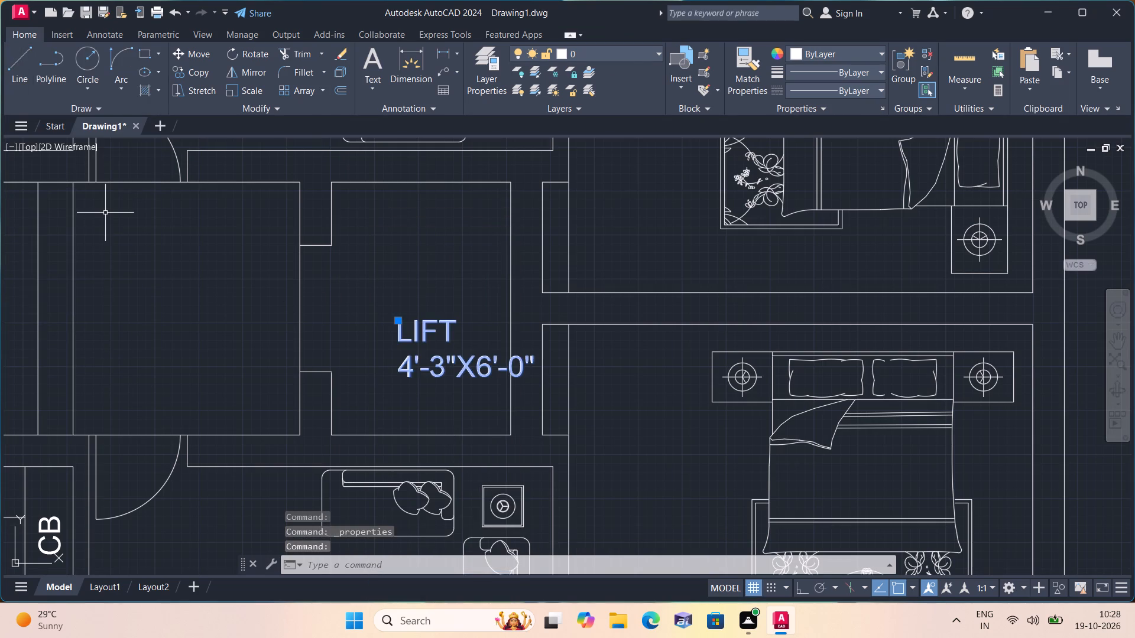
pyautogui.press('Escape')
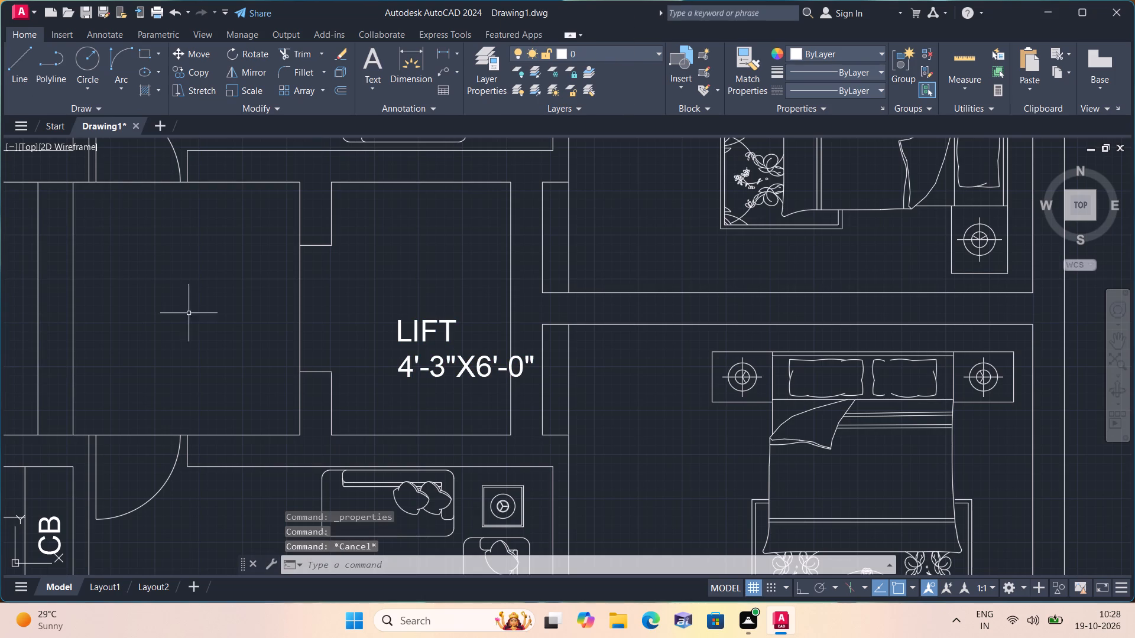
# Move the LIFT 4'-3"X6'-0" label so both lines fit centrally inside the lift shaft walls, and clear the selection.
pyautogui.click(413, 337)
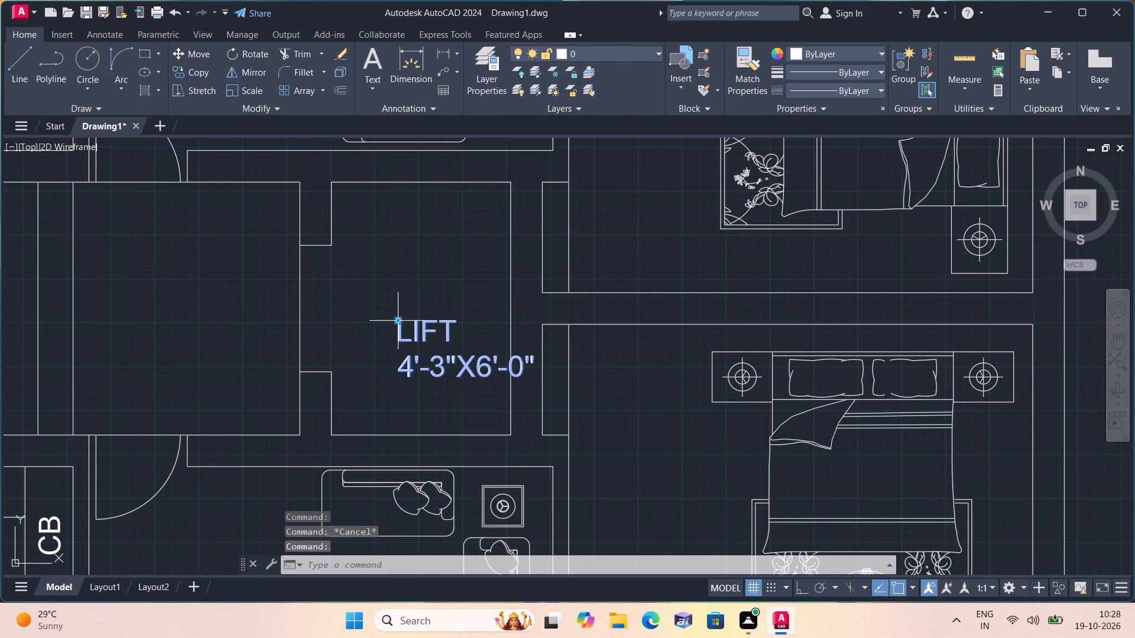
pyautogui.click(397, 320)
pyautogui.click(351, 276)
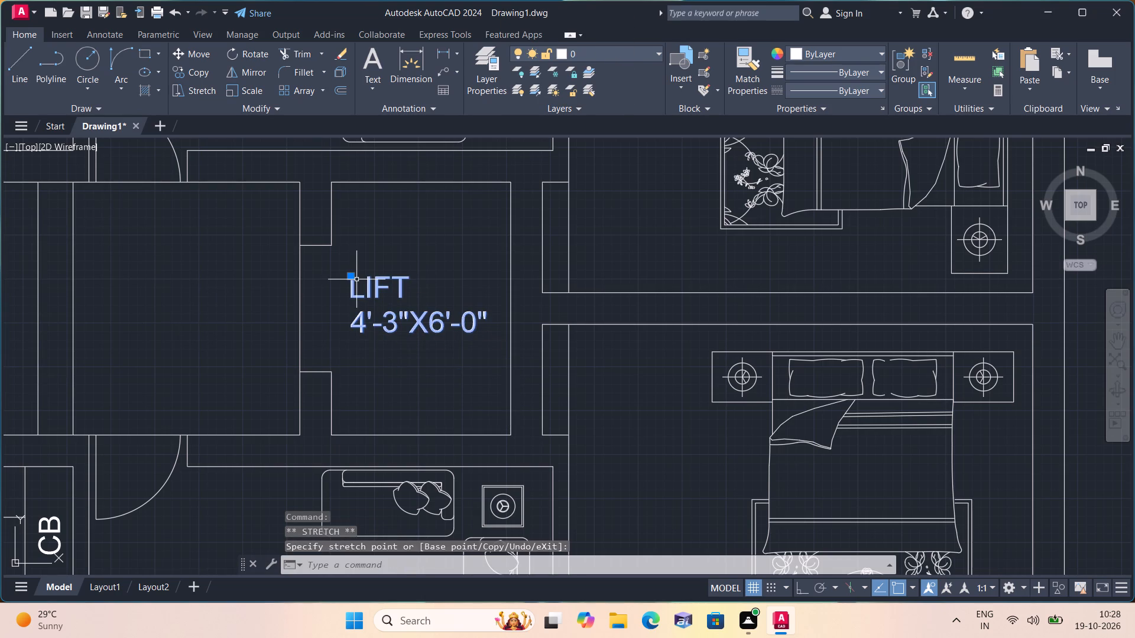
pyautogui.press('Escape')
# Turn on ortho and draw an upright rectangle of lines, 9" wide and 2' high, in the empty space beside the floor plan.
pyautogui.scroll(-1, 338, 334)
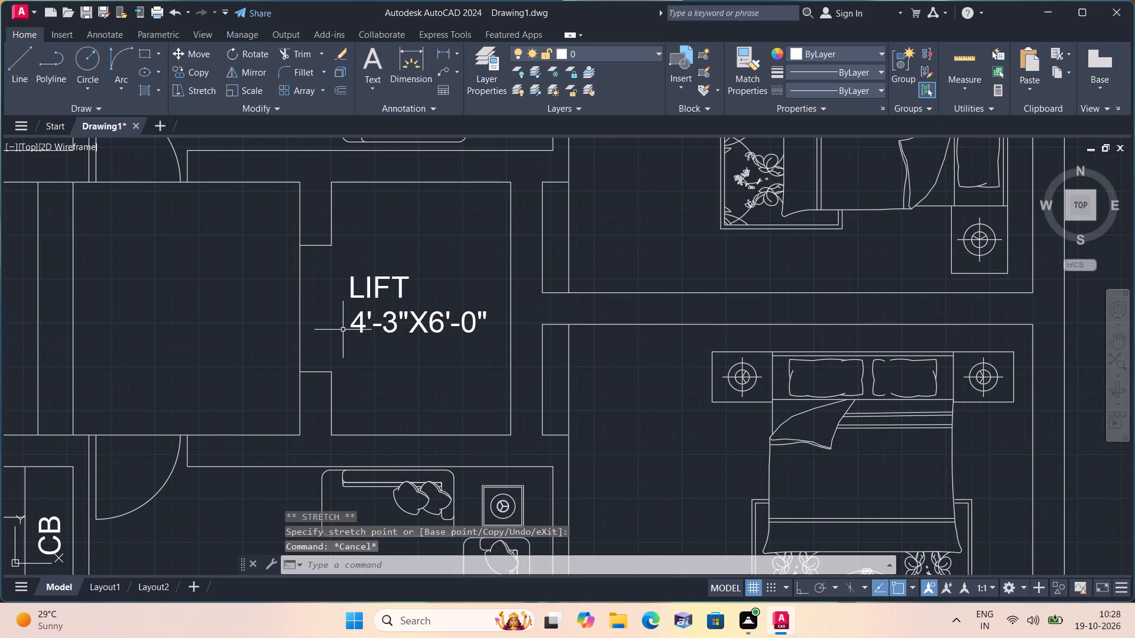
pyautogui.scroll(-2, 364, 356)
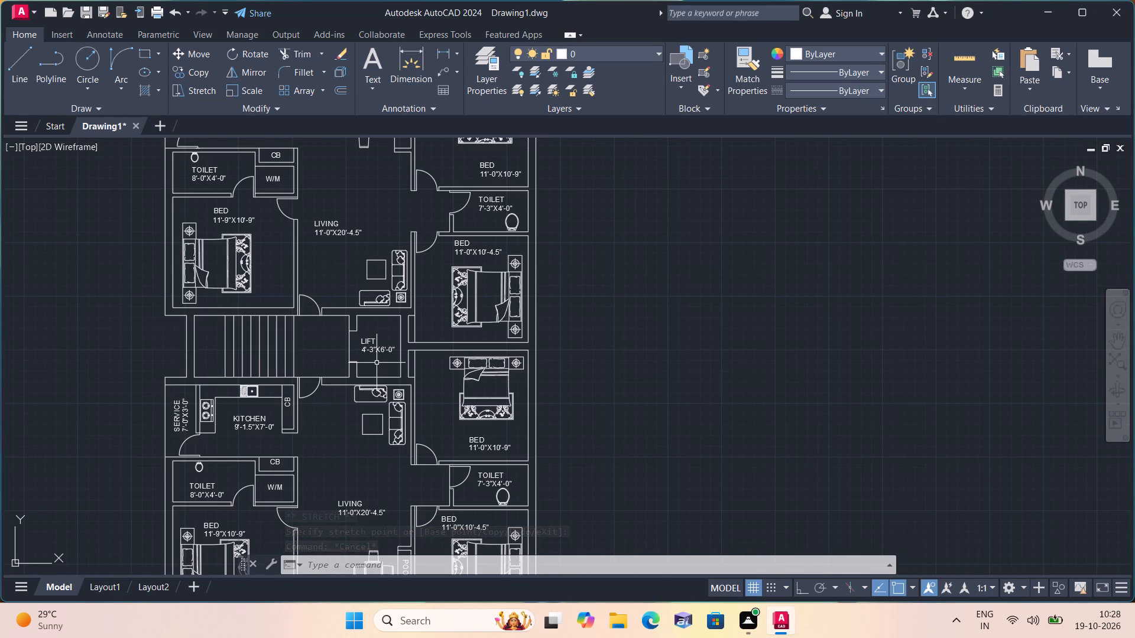
pyautogui.moveTo(400, 337); pyautogui.dragTo(299, 336, button='middle')
pyautogui.scroll(-1, 300, 342)
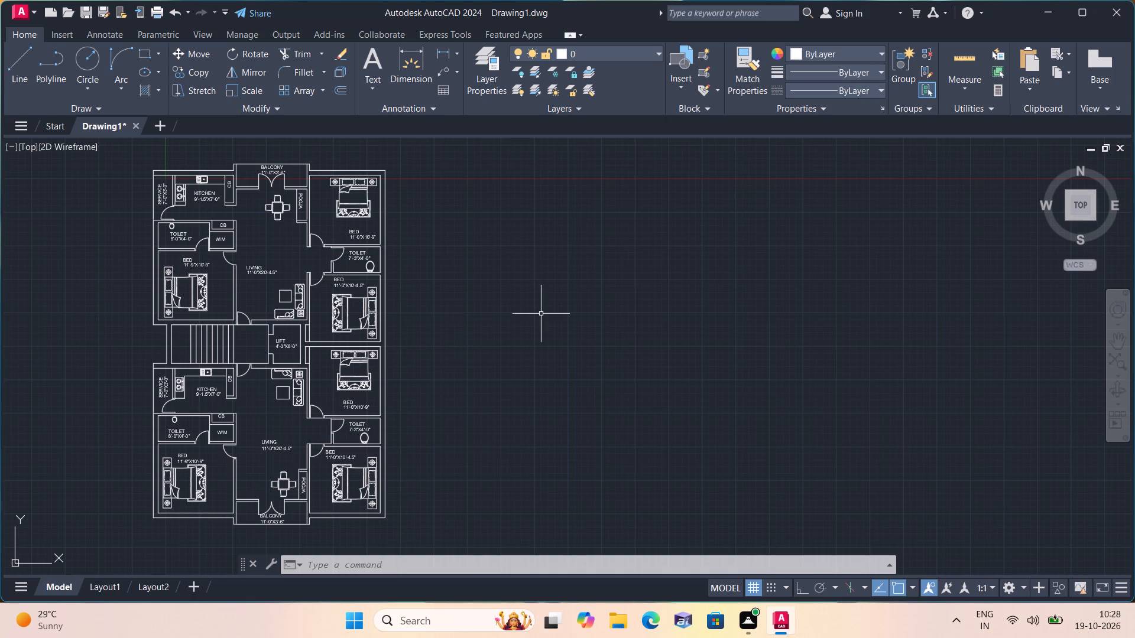
pyautogui.press('F8')
pyautogui.write('l')
pyautogui.press('space')
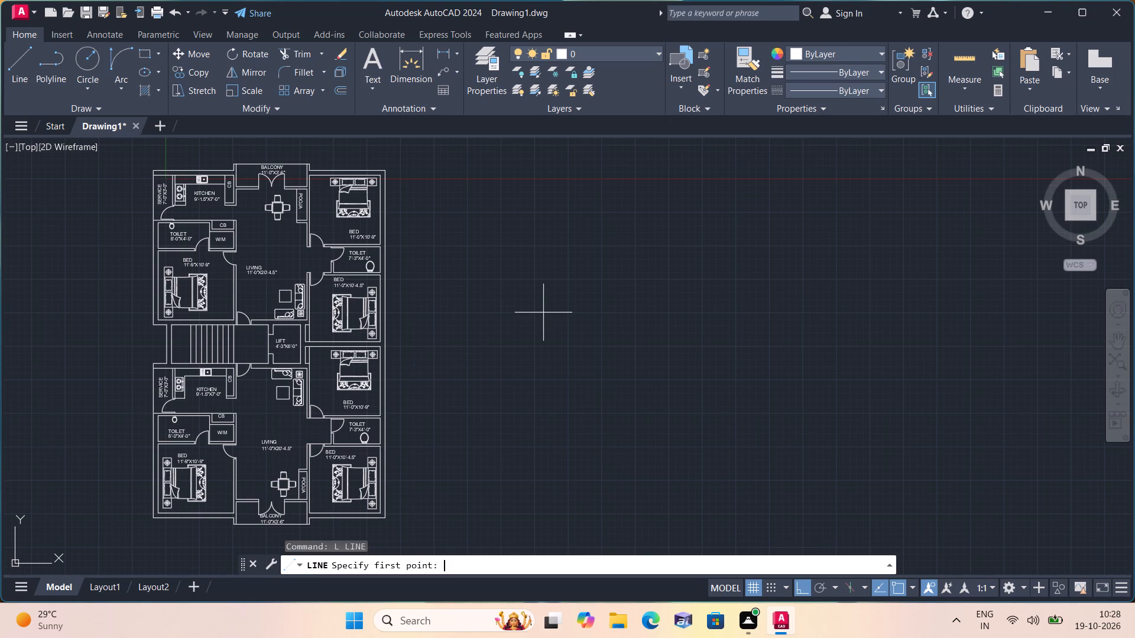
pyautogui.moveTo(594, 276); pyautogui.dragTo(596, 313)
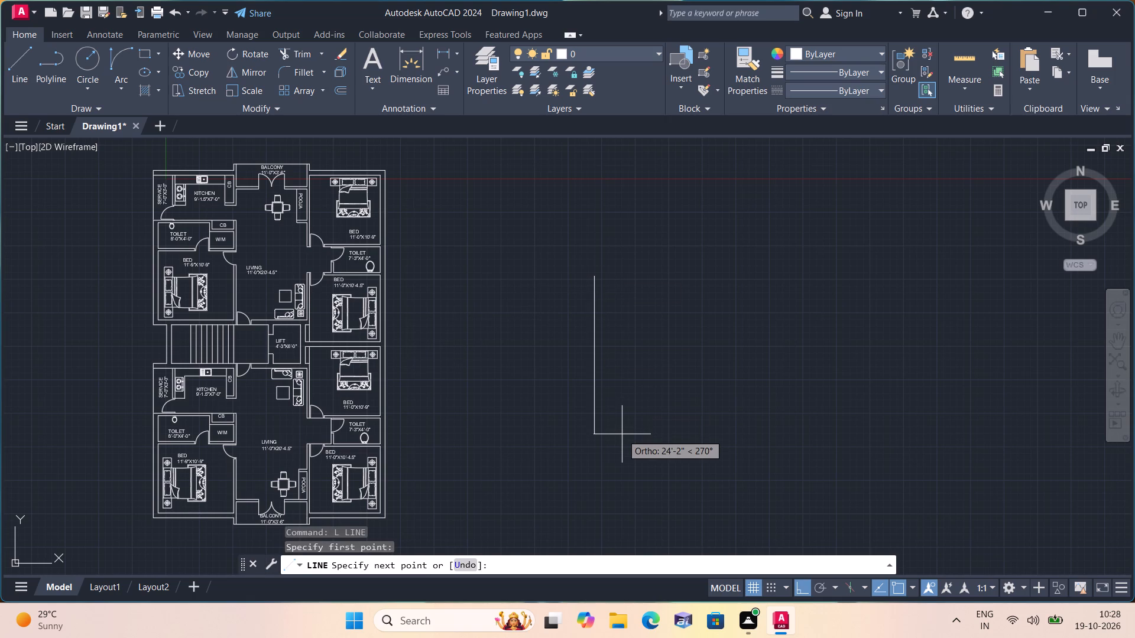
pyautogui.write("2'")
pyautogui.press('space')
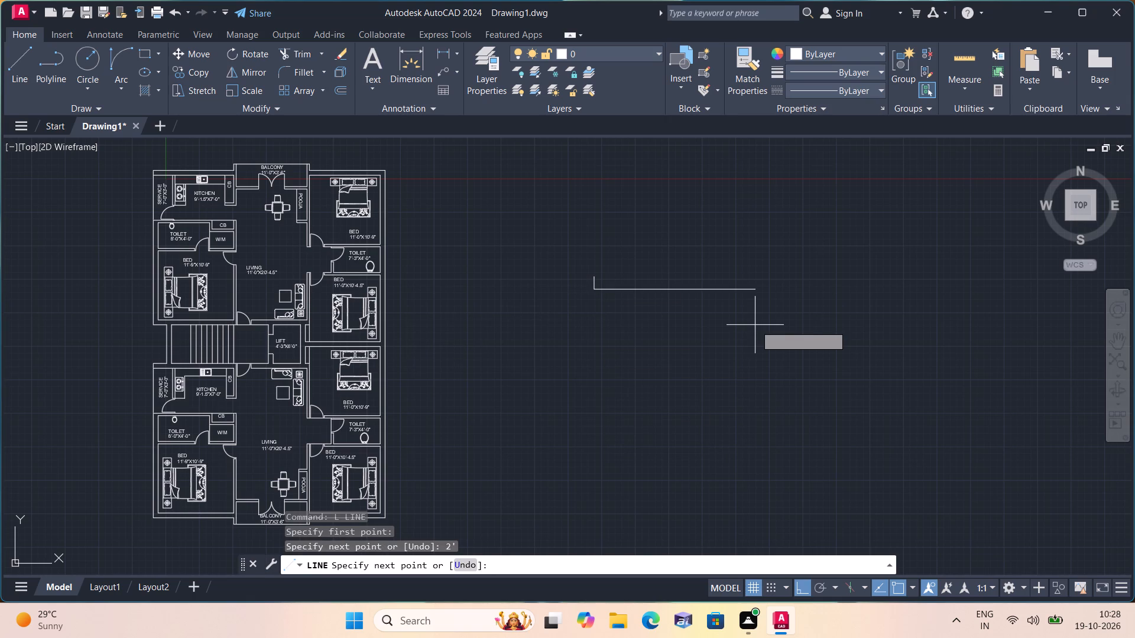
pyautogui.write('9"')
pyautogui.press('space')
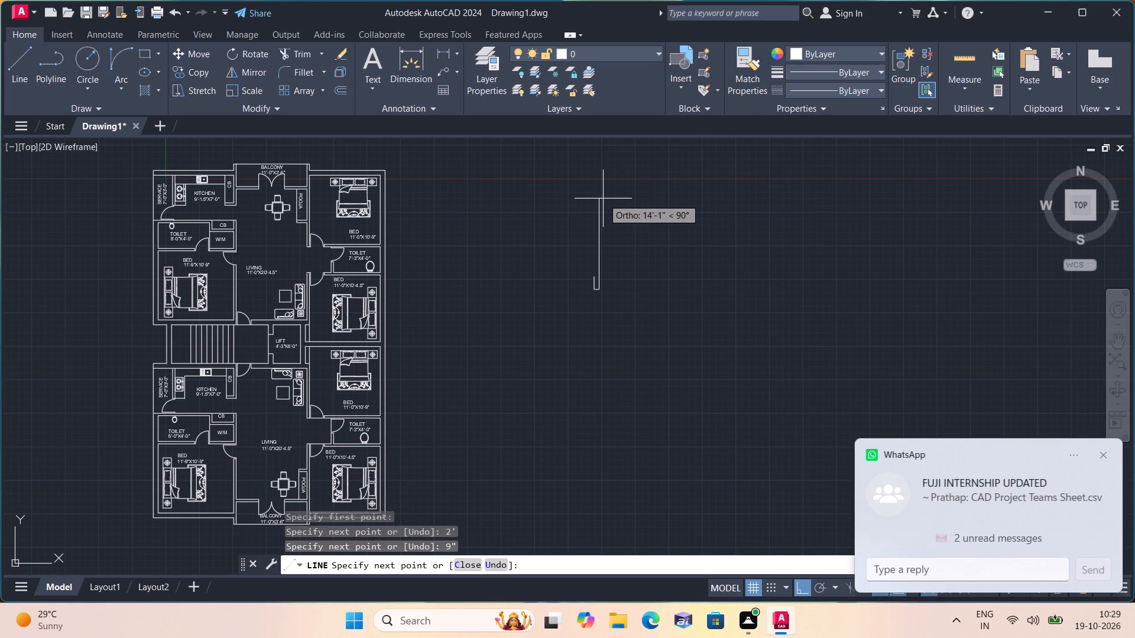
pyautogui.scroll(-1, 603, 198)
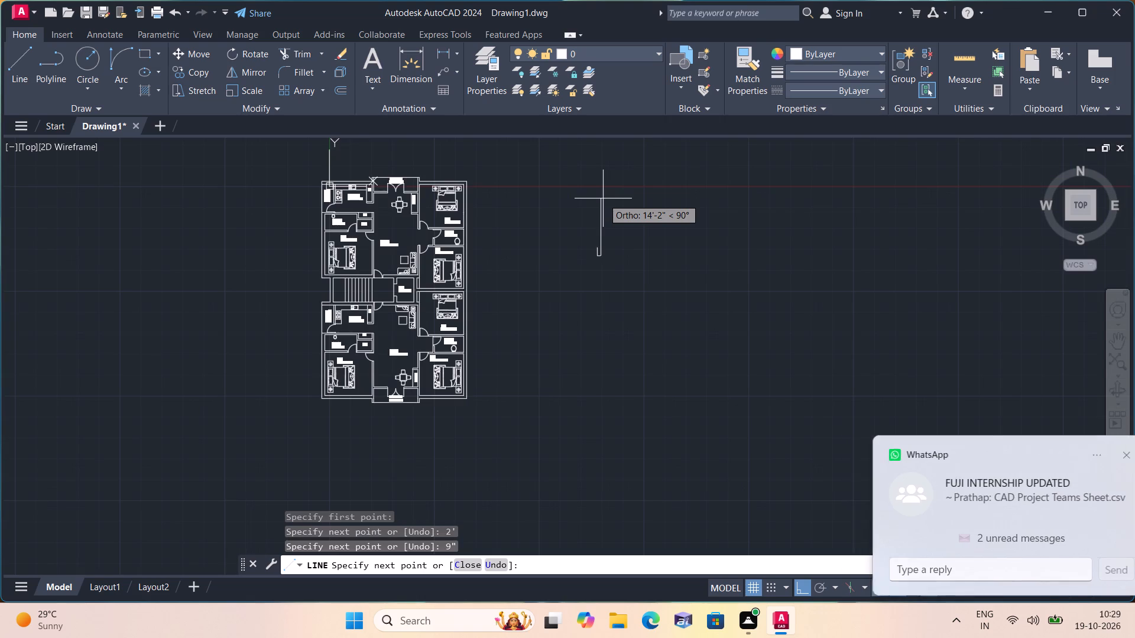
pyautogui.scroll(1, 603, 198)
pyautogui.scroll(-1, 603, 198)
pyautogui.scroll(1, 603, 198)
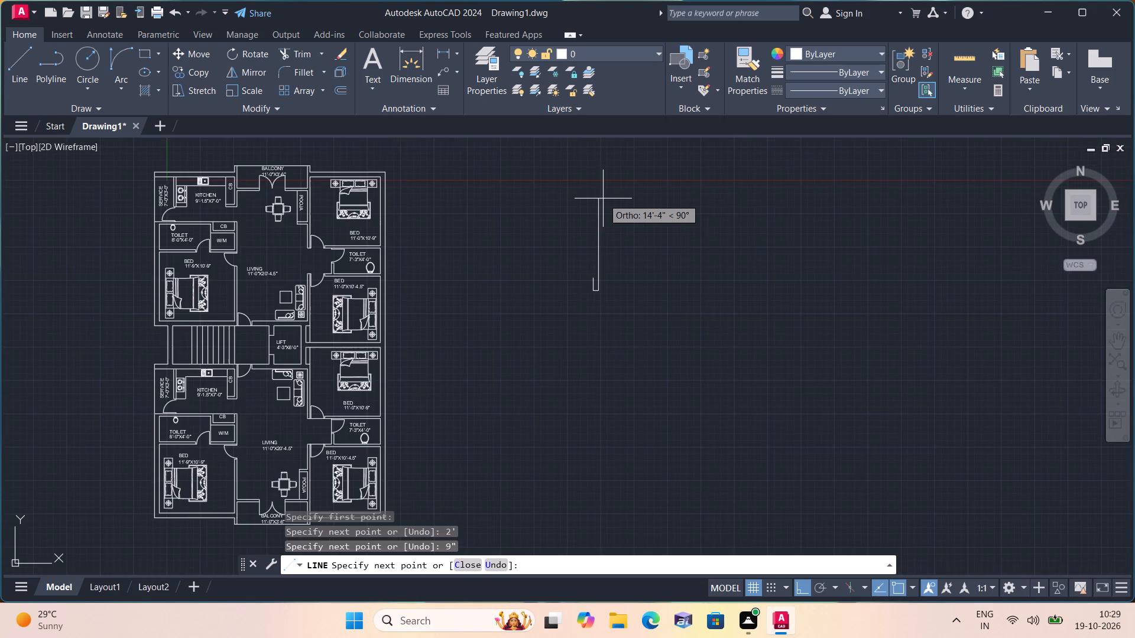
pyautogui.scroll(1, 603, 198)
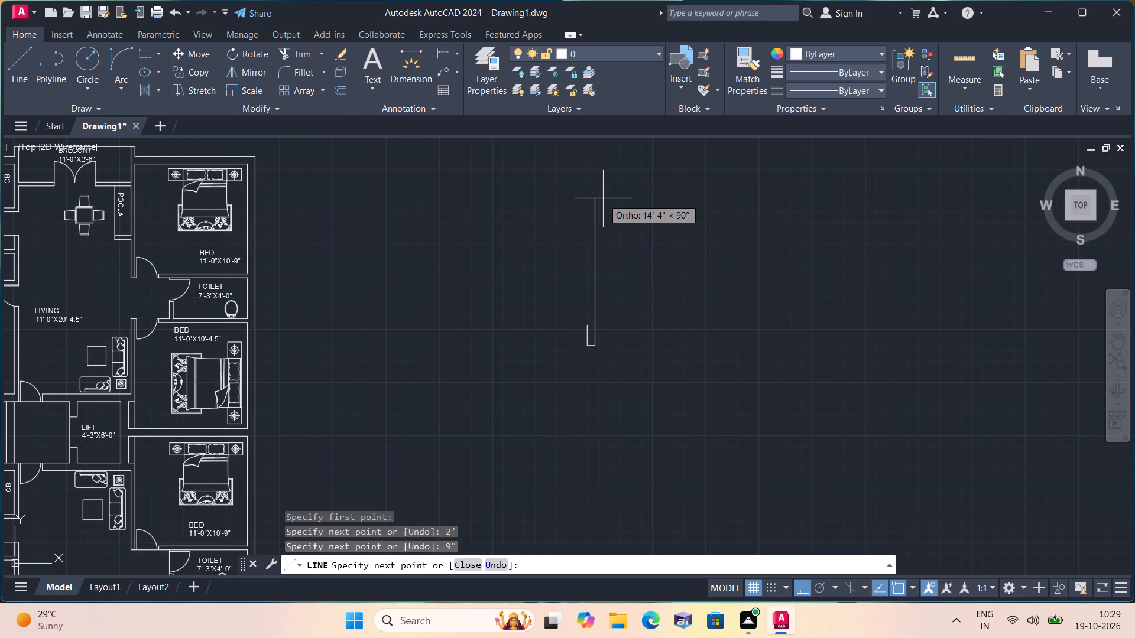
pyautogui.scroll(-1, 603, 198)
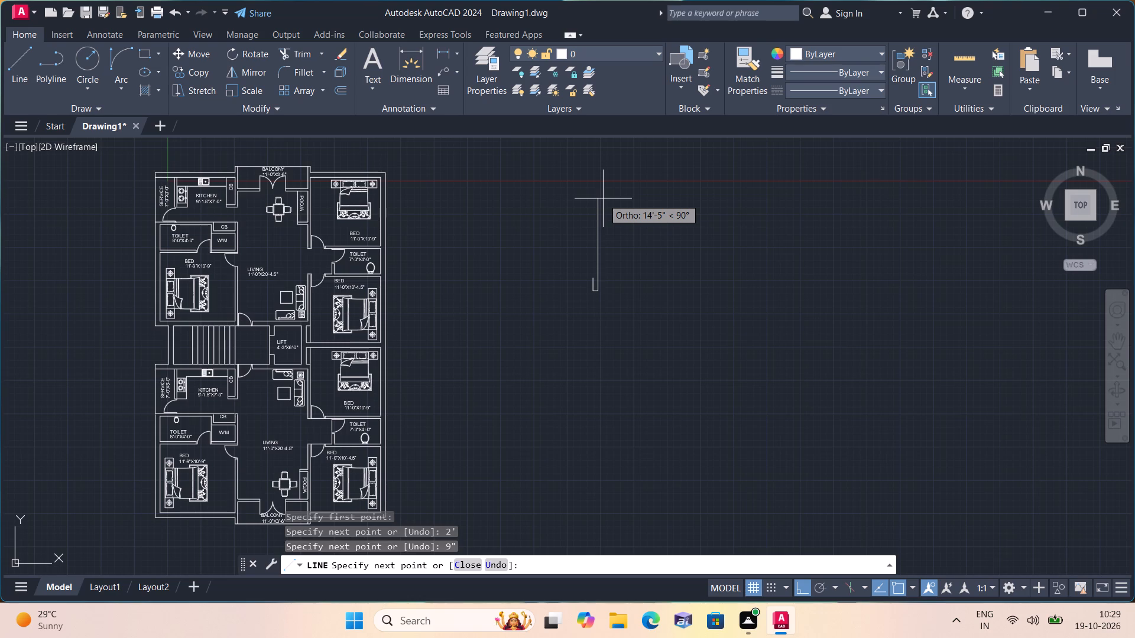
pyautogui.scroll(1, 603, 198)
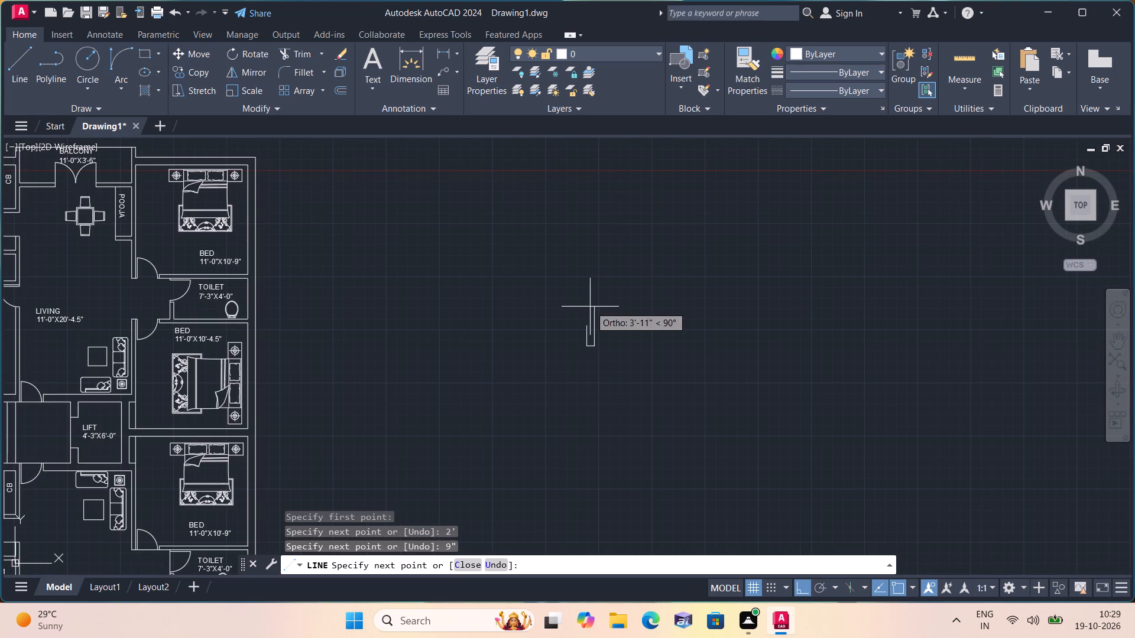
pyautogui.write("2'")
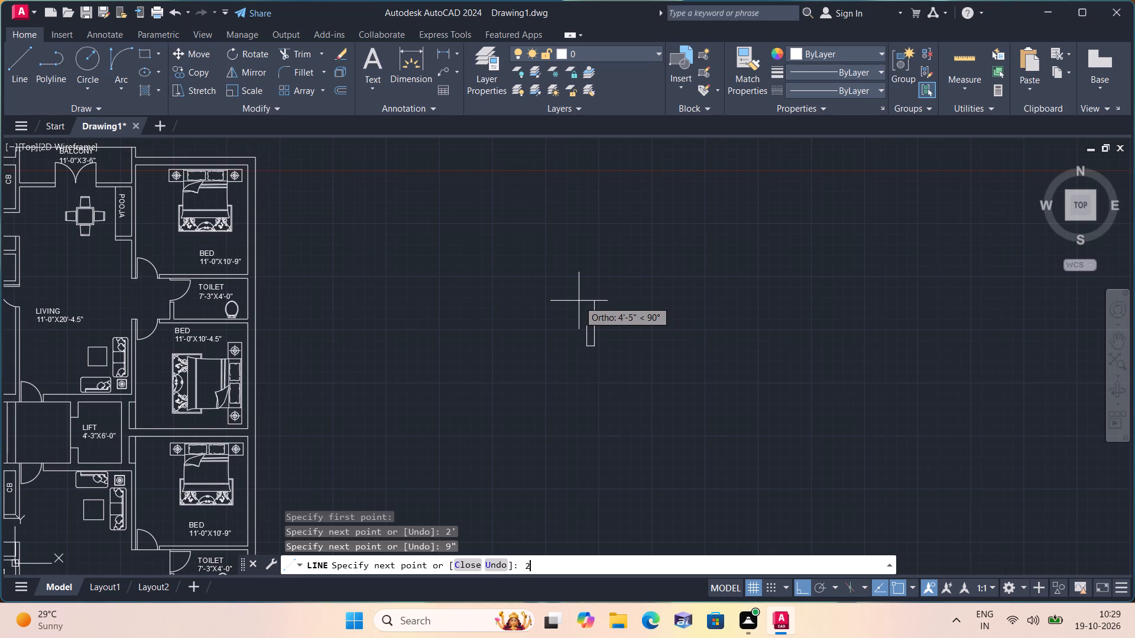
pyautogui.press('space')
pyautogui.scroll(2, 574, 340)
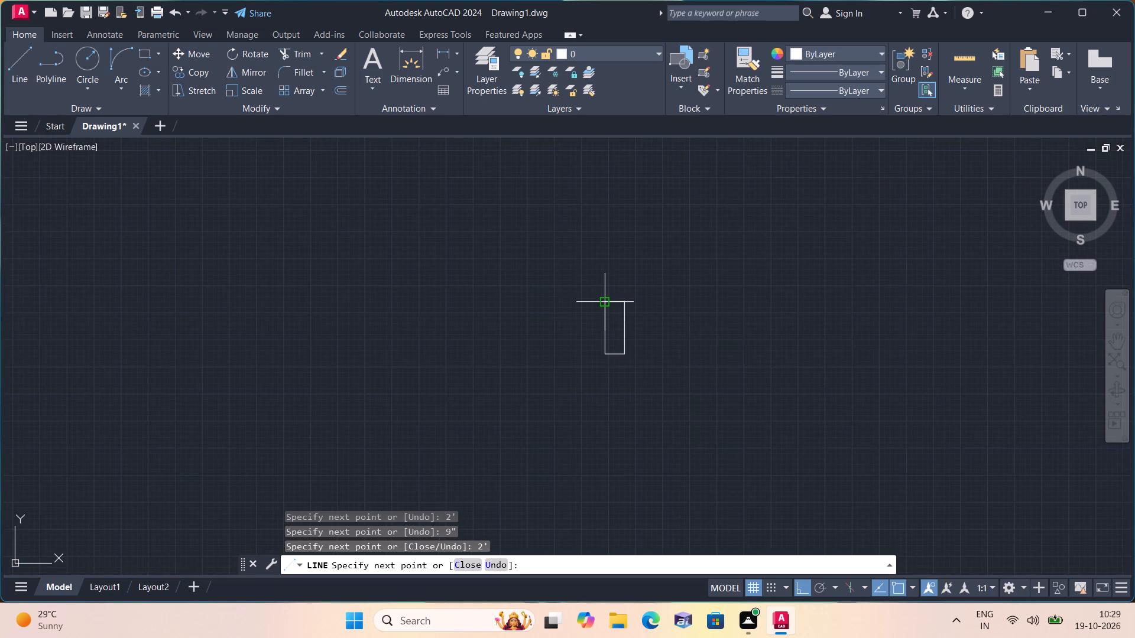
pyautogui.click(606, 303)
pyautogui.press('space')
# Draw a vertical centre line through the 2' rectangle, from its top edge's midpoint to its bottom edge's midpoint.
pyautogui.press('space')
pyautogui.scroll(2, 624, 289)
pyautogui.click(618, 312)
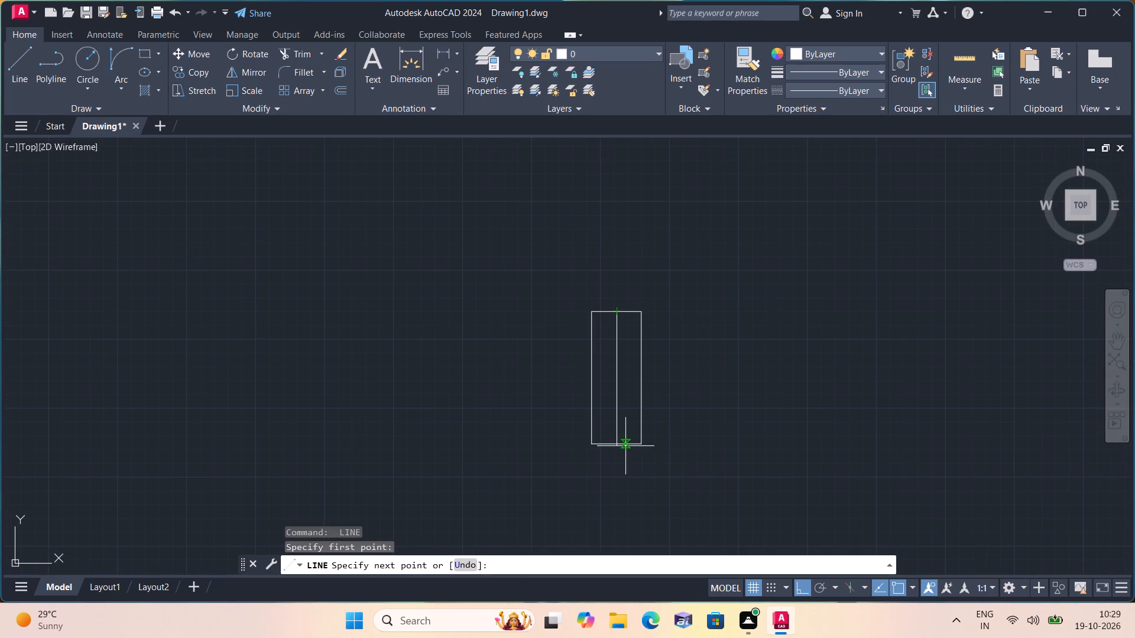
pyautogui.click(621, 444)
pyautogui.press('space')
# Draw an upright rectangle of lines, 9" wide and 3' high, between the floor plan and the 2' rectangle.
pyautogui.press('space')
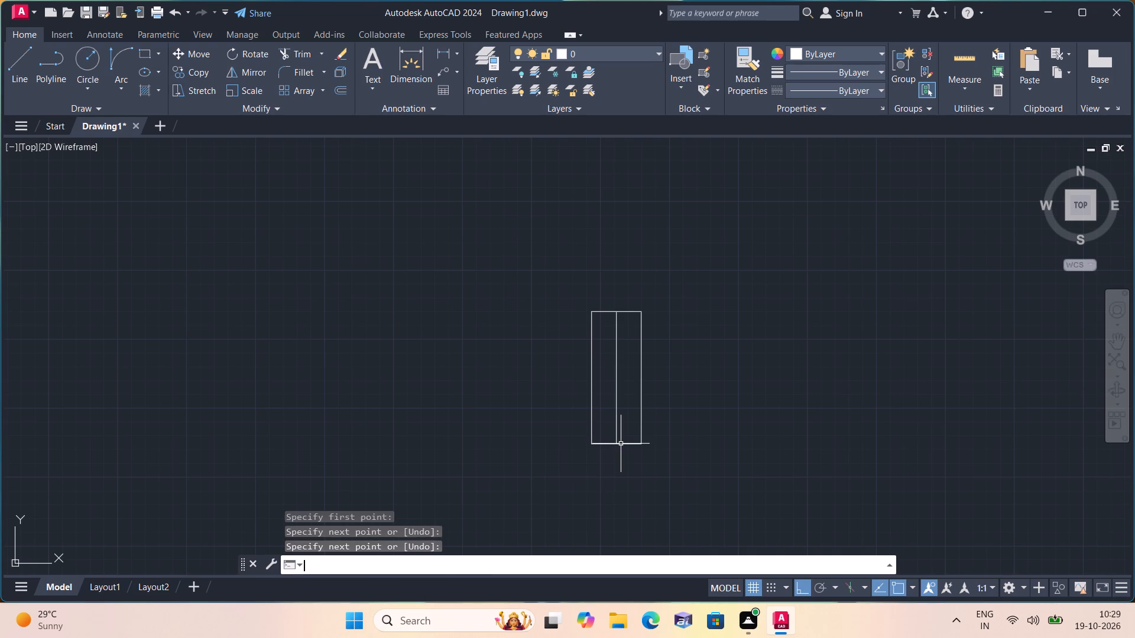
pyautogui.scroll(-3, 621, 444)
pyautogui.click(371, 297)
pyautogui.write("3'")
pyautogui.press('space')
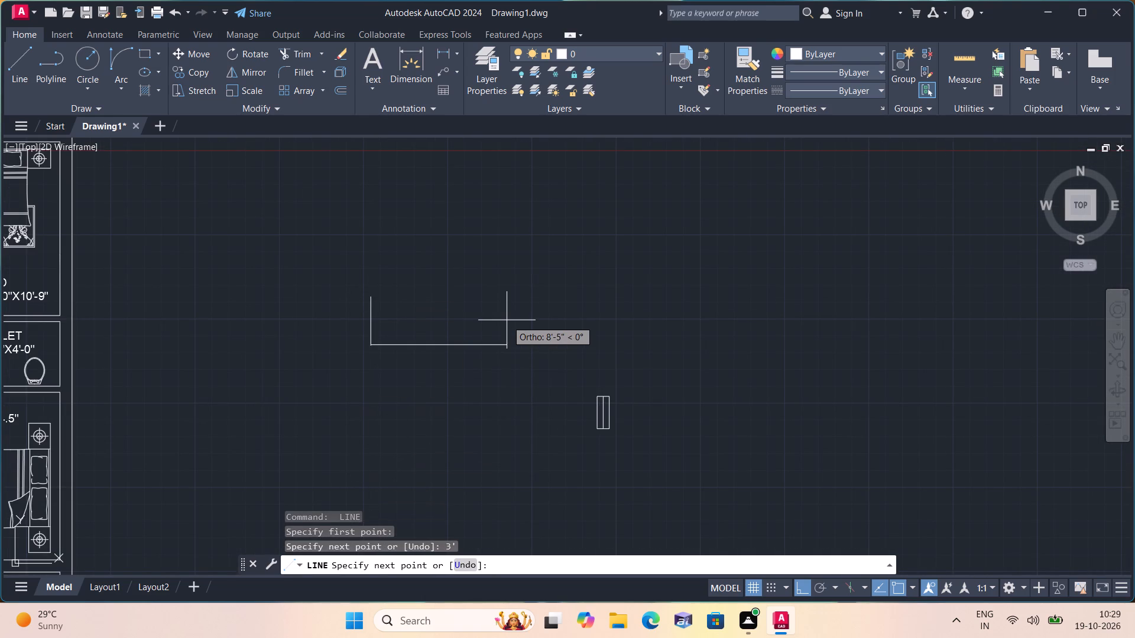
pyautogui.write('9"')
pyautogui.press('space')
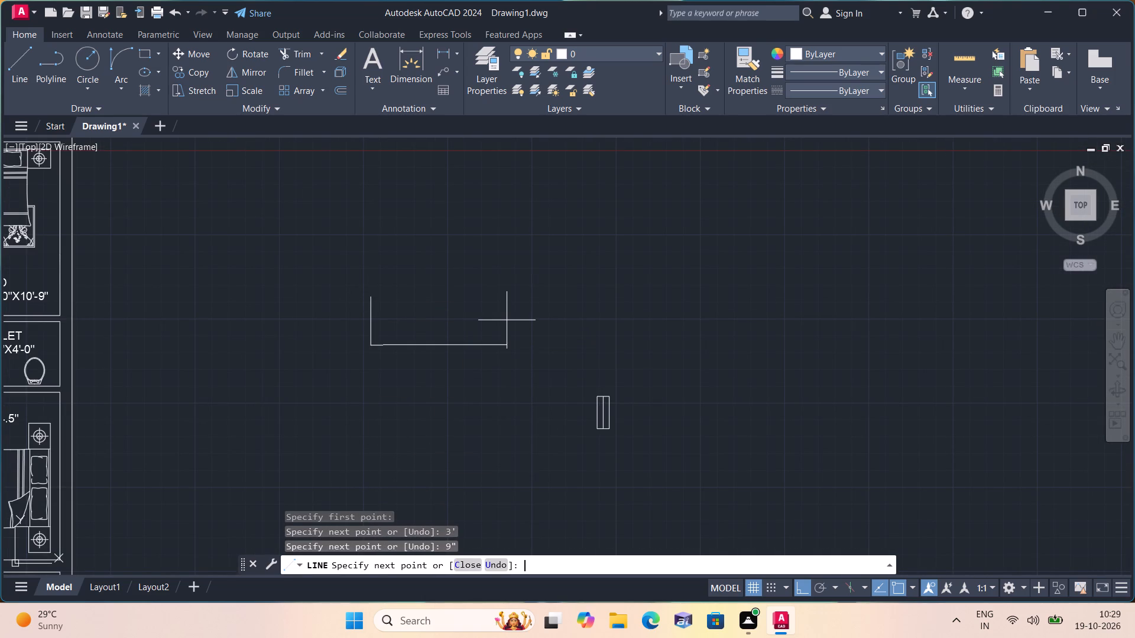
pyautogui.write("3'")
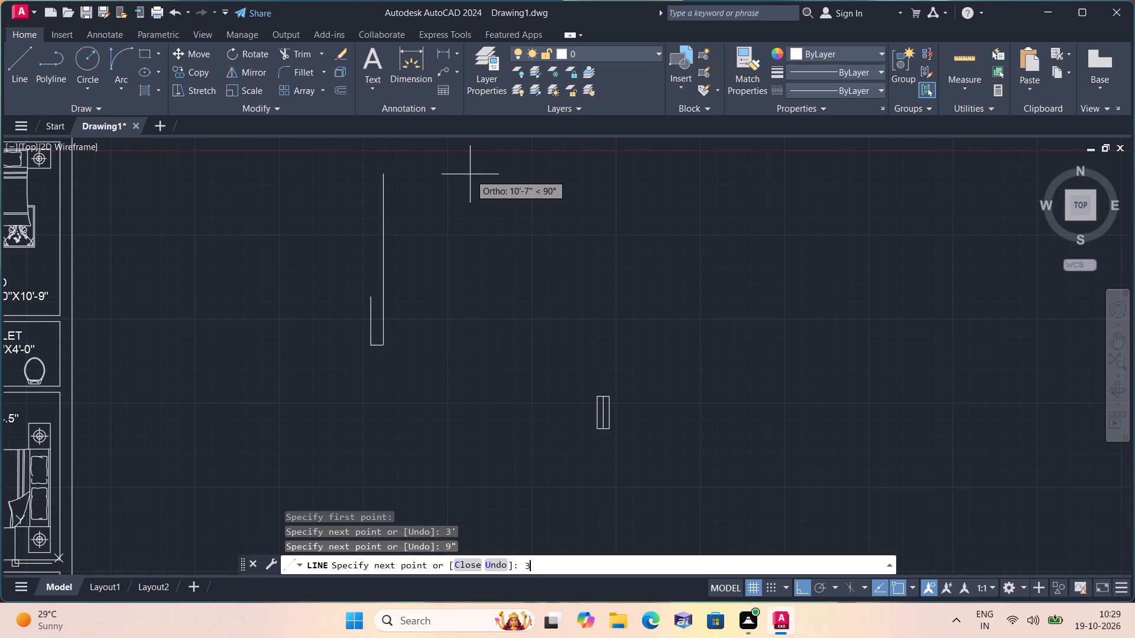
pyautogui.press('space')
pyautogui.scroll(1, 289, 270)
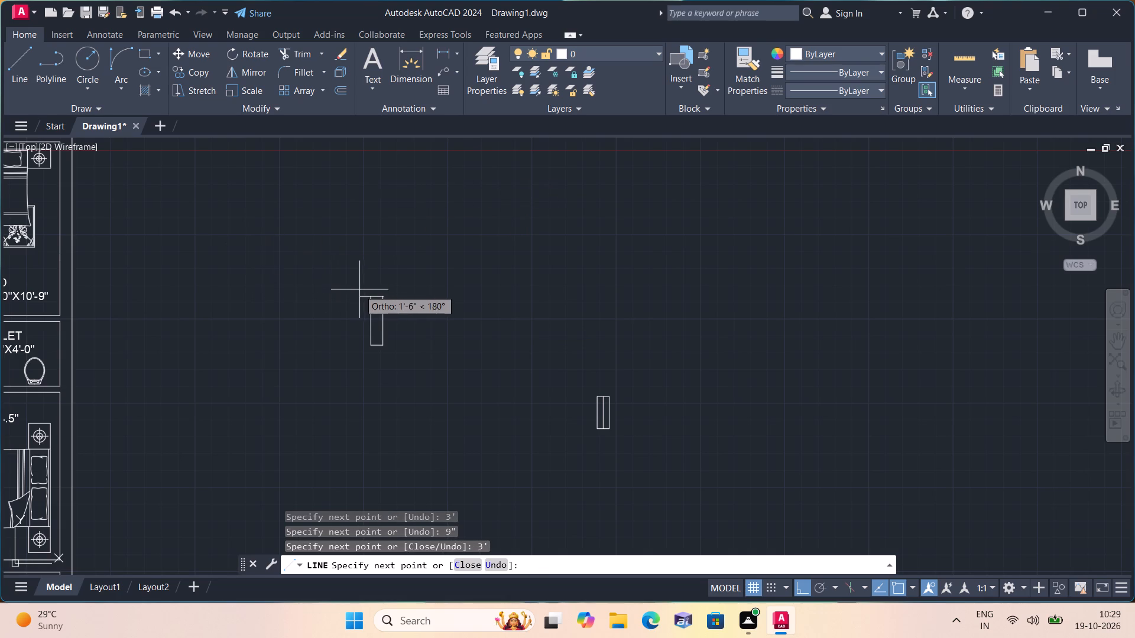
pyautogui.click(369, 295)
pyautogui.press('space')
# Draw a vertical centre line through the 3' rectangle, joining the midpoints of its two short edges.
pyautogui.press('space')
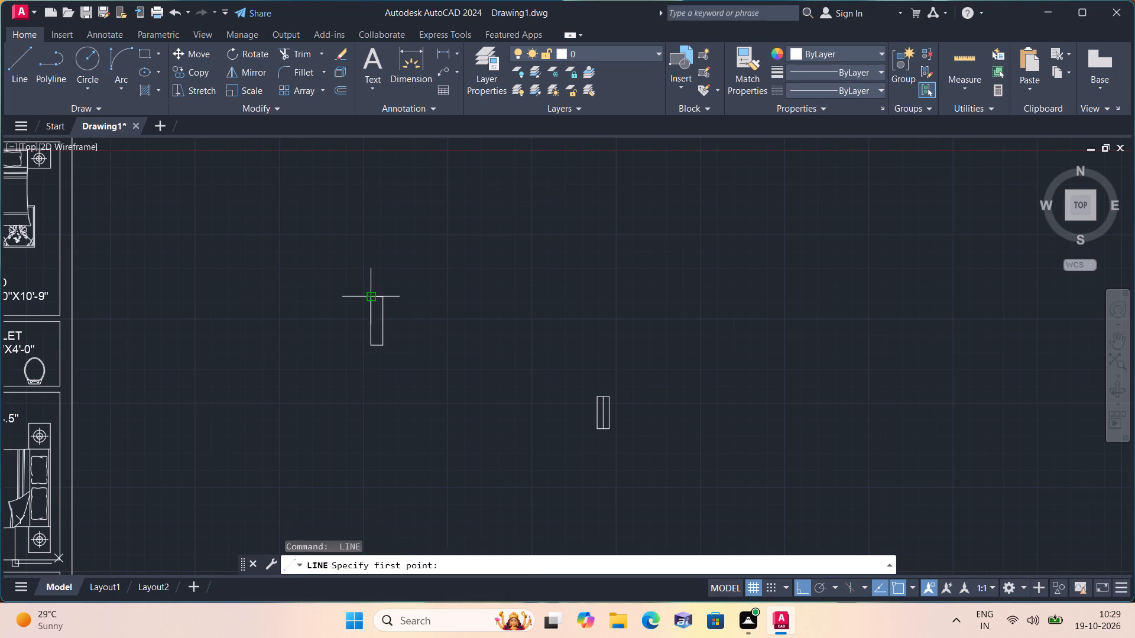
pyautogui.scroll(2, 377, 292)
pyautogui.moveTo(375, 302); pyautogui.dragTo(371, 318)
pyautogui.click(377, 424)
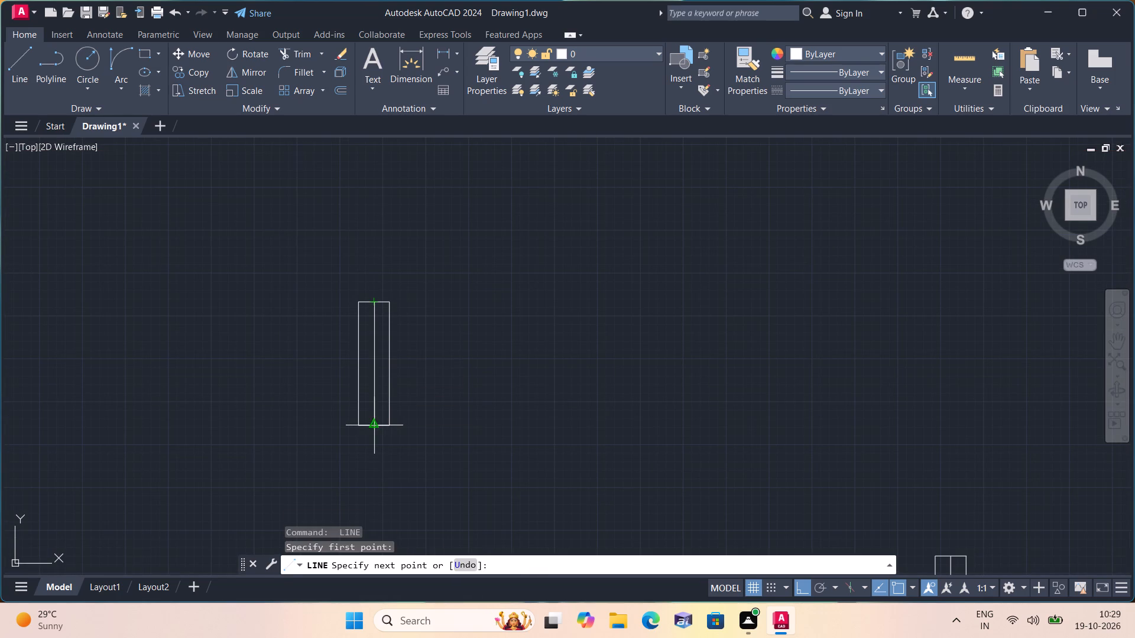
pyautogui.press('space')
# Draw an upright rectangle of lines, 9" wide and 5' high, in the space between the 3' and 2' rectangles.
pyautogui.press('space')
pyautogui.scroll(-1, 456, 367)
pyautogui.moveTo(530, 282); pyautogui.dragTo(530, 304)
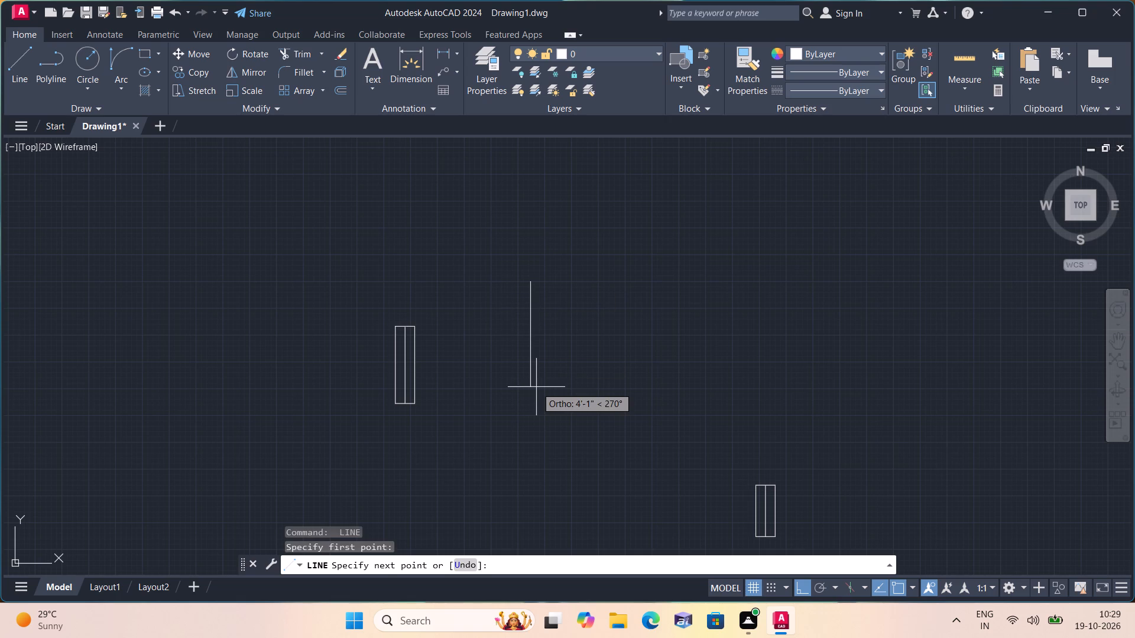
pyautogui.write("5'")
pyautogui.press('space')
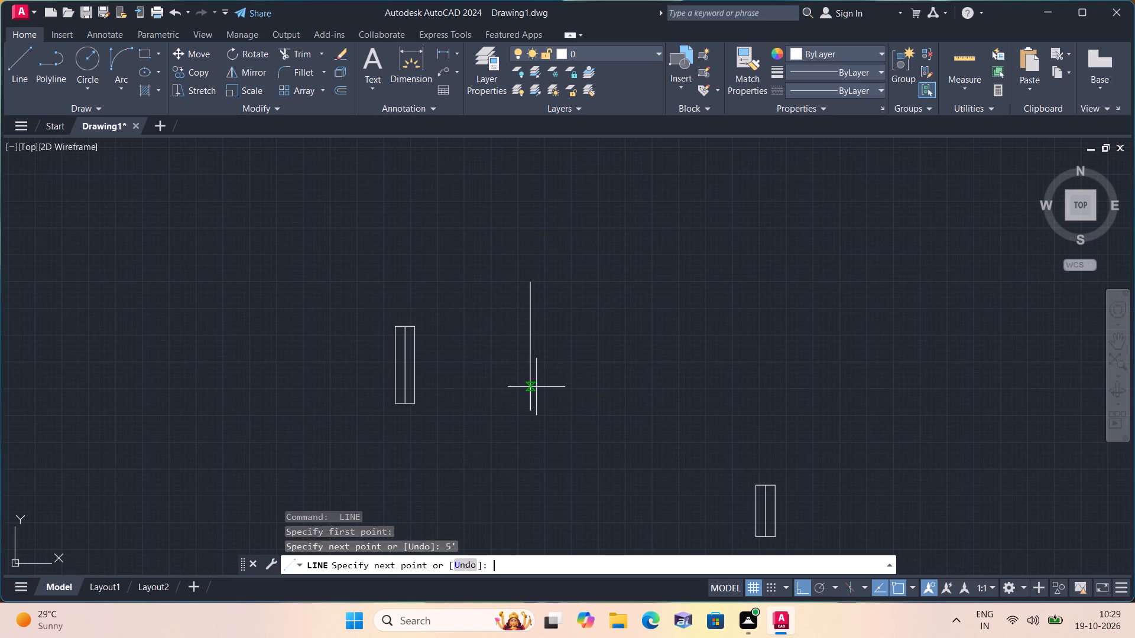
pyautogui.write('9"')
pyautogui.press('space')
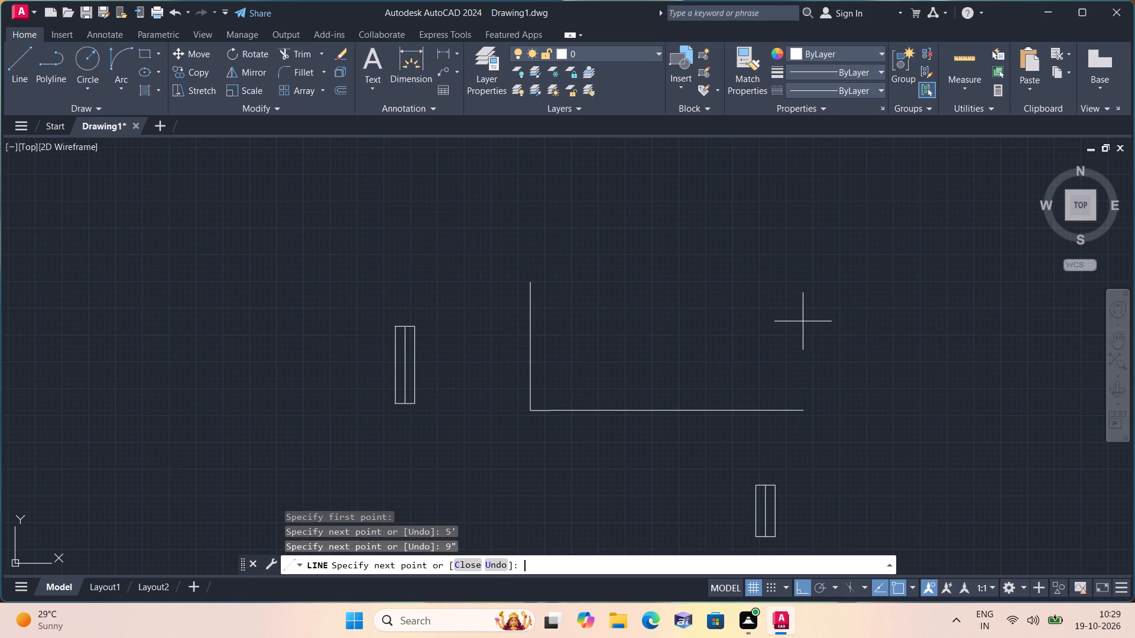
pyautogui.write("5'")
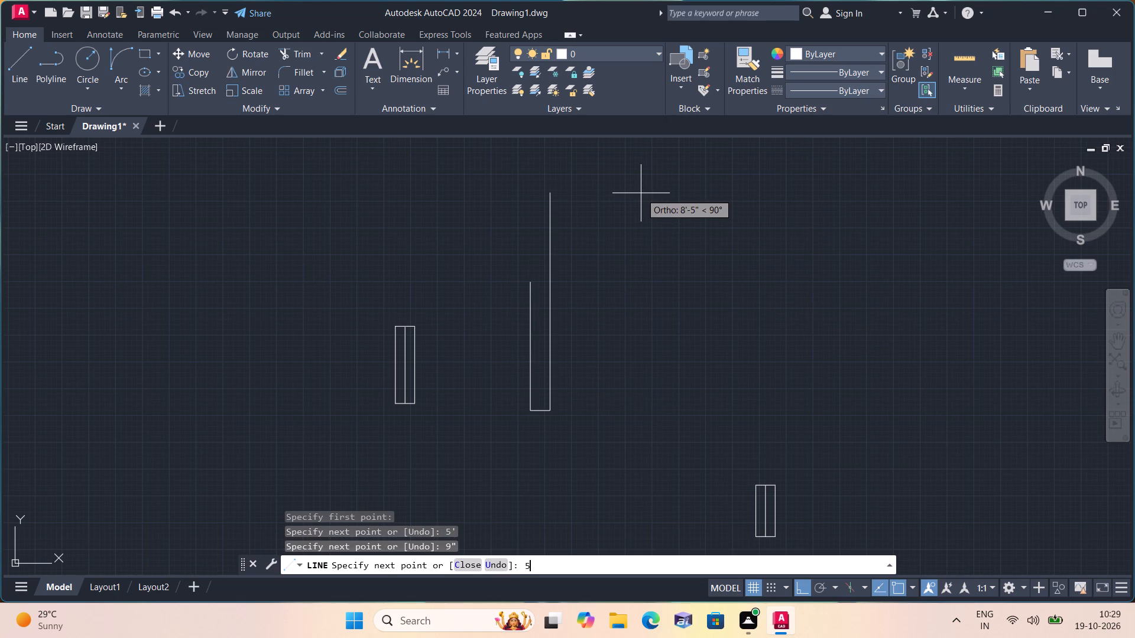
pyautogui.press('space')
pyautogui.scroll(1, 556, 216)
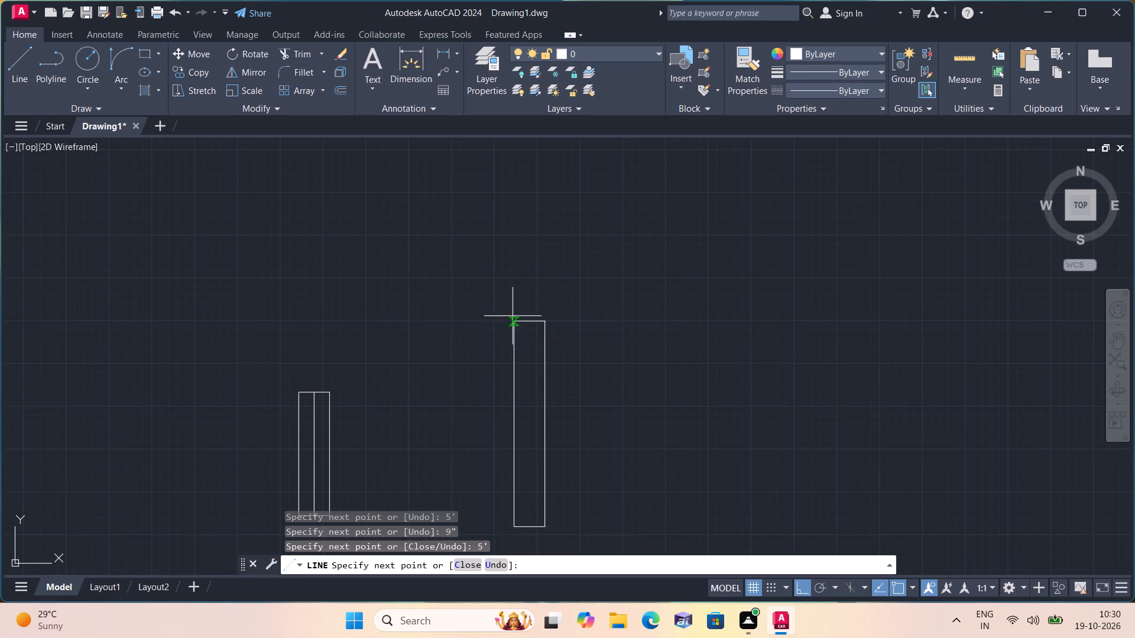
pyautogui.click(517, 326)
pyautogui.press('space')
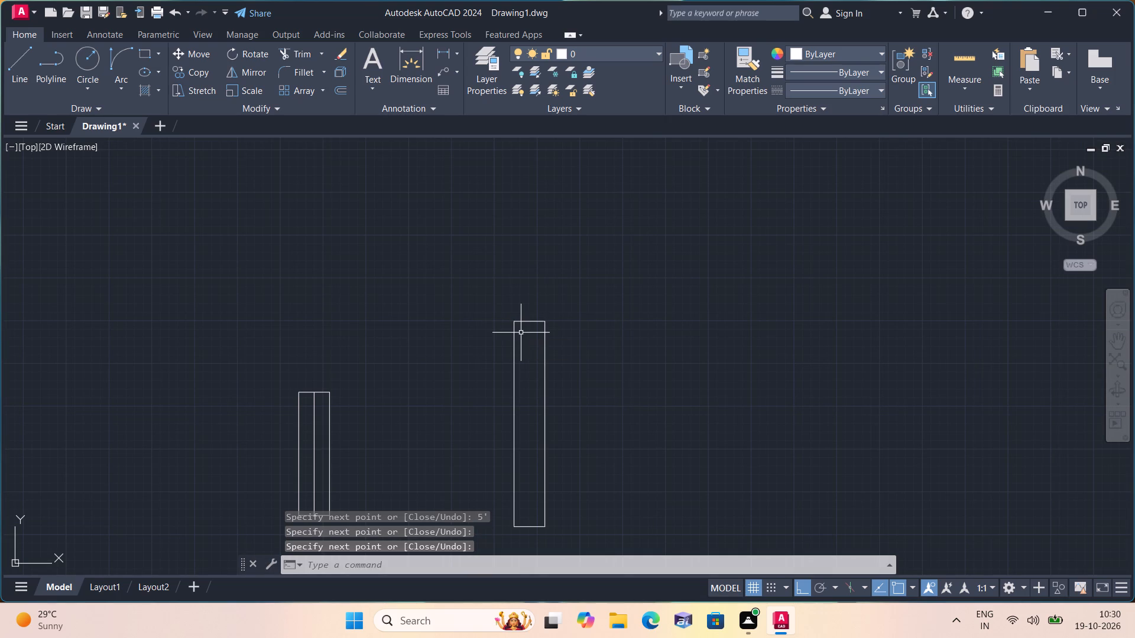
# Draw a vertical centre line through the 5' rectangle, joining the midpoints of its two short edges.
pyautogui.press('space')
pyautogui.scroll(2, 521, 333)
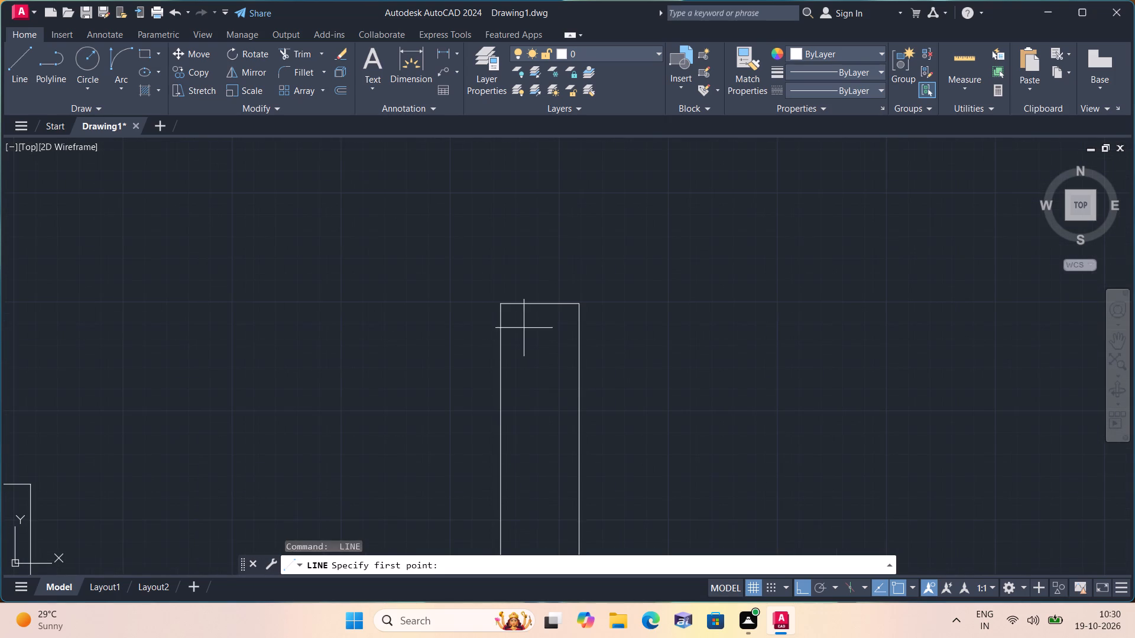
pyautogui.click(539, 307)
pyautogui.moveTo(544, 372); pyautogui.dragTo(569, 231, button='middle')
pyautogui.scroll(-1, 547, 294)
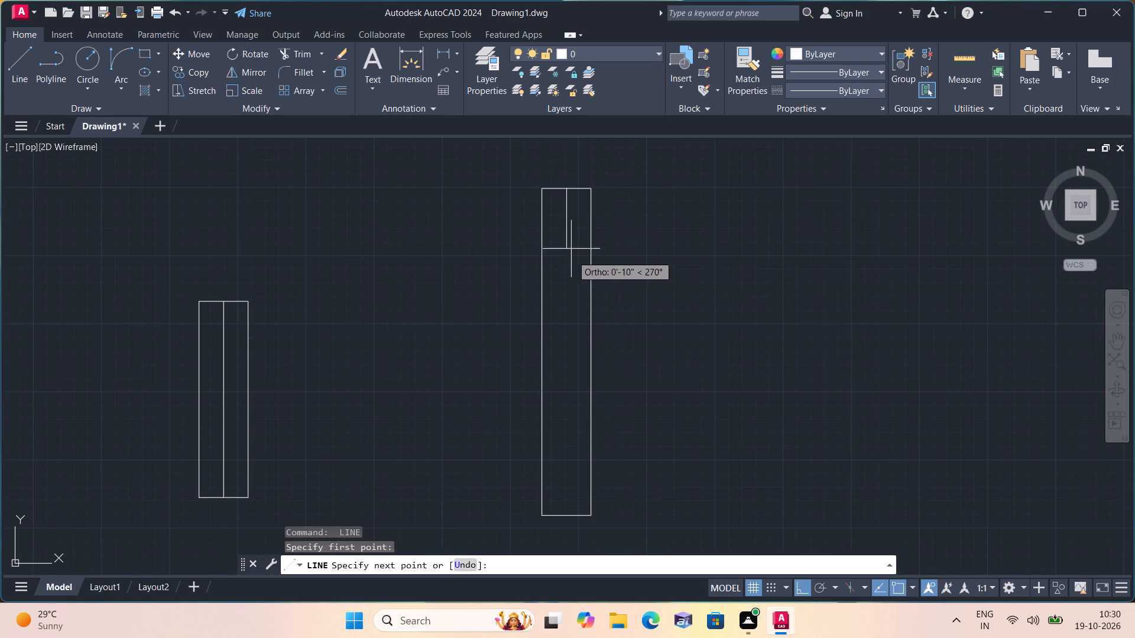
pyautogui.click(570, 515)
pyautogui.press('space')
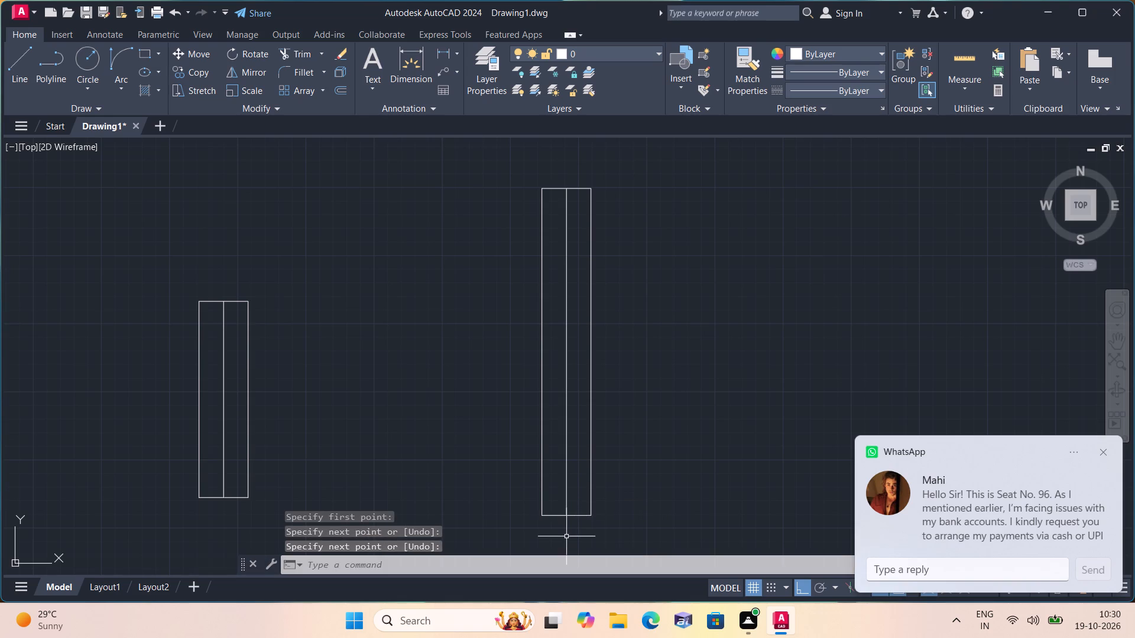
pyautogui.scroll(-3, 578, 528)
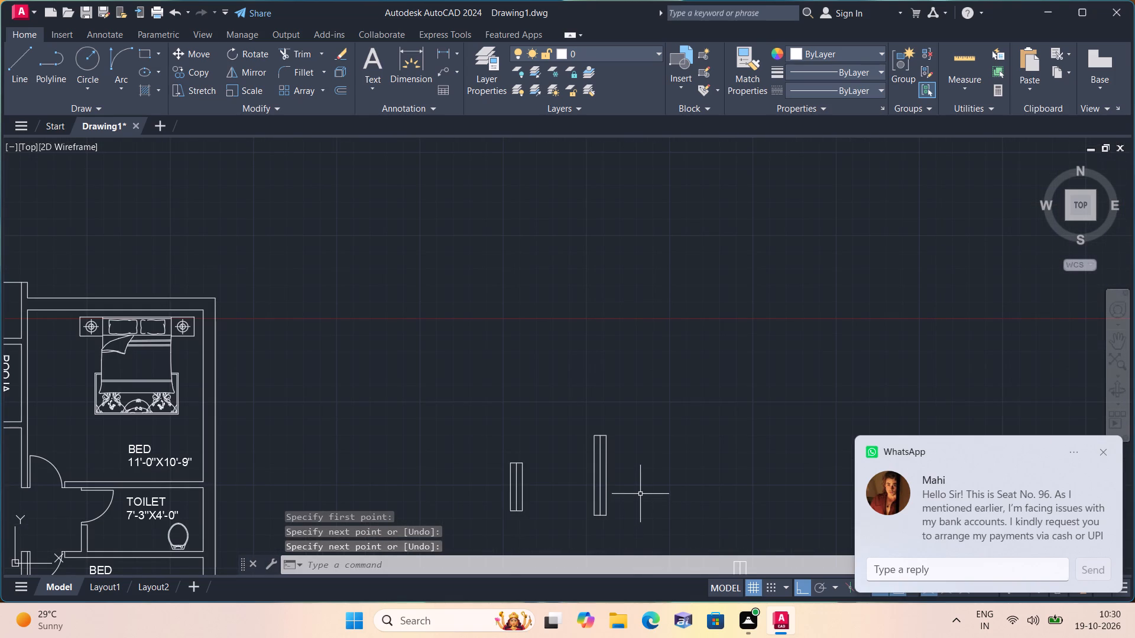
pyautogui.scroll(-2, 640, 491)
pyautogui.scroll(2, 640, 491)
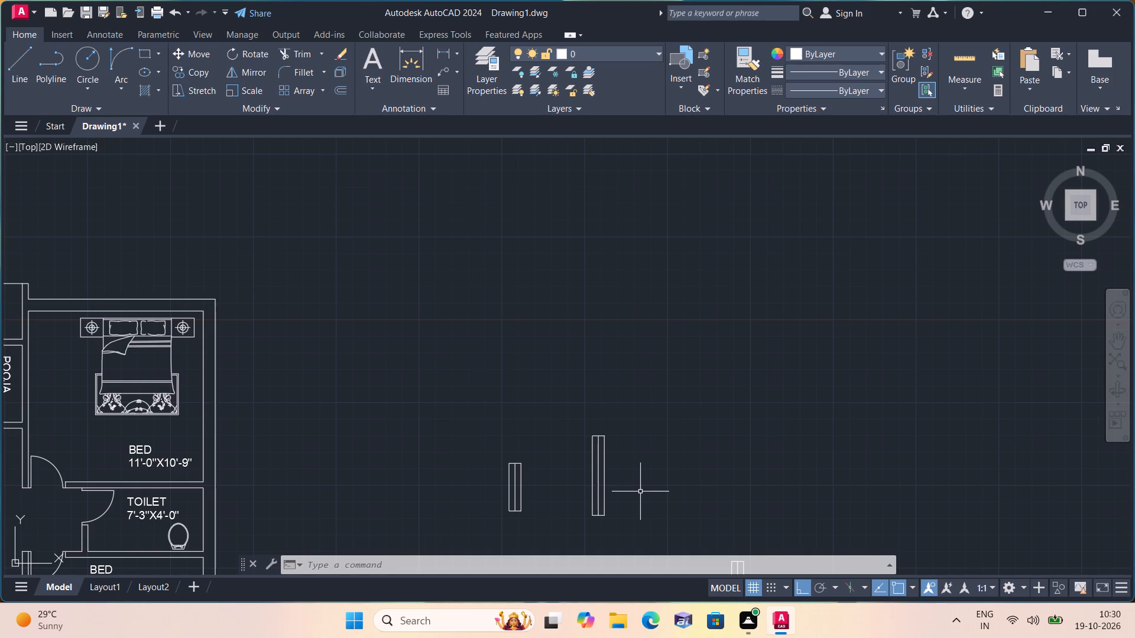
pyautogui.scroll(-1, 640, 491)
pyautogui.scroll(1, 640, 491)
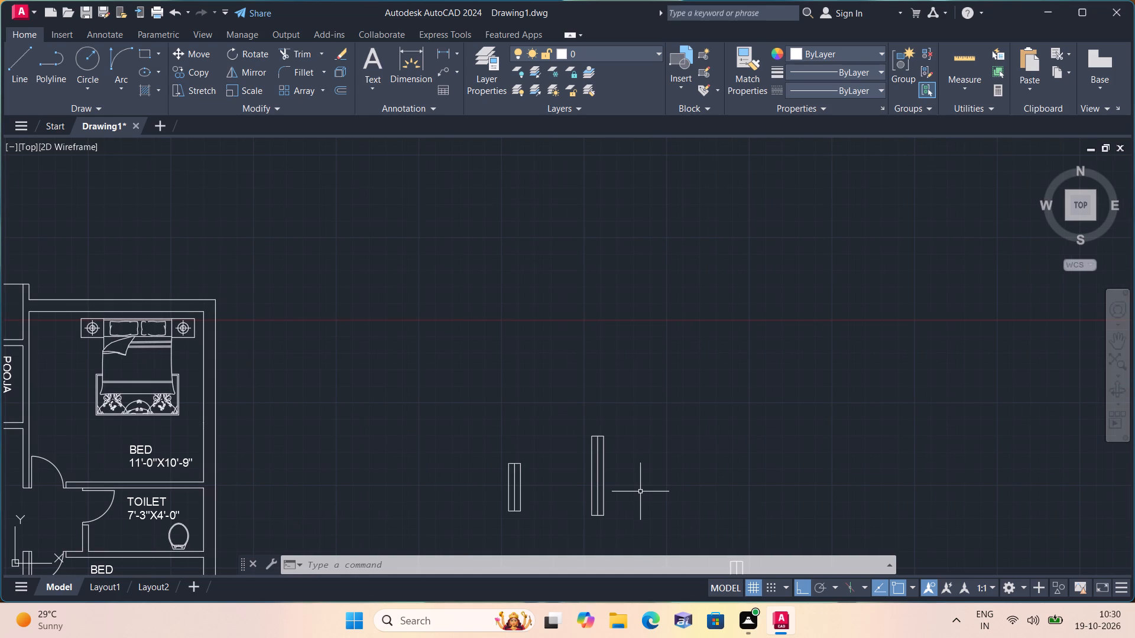
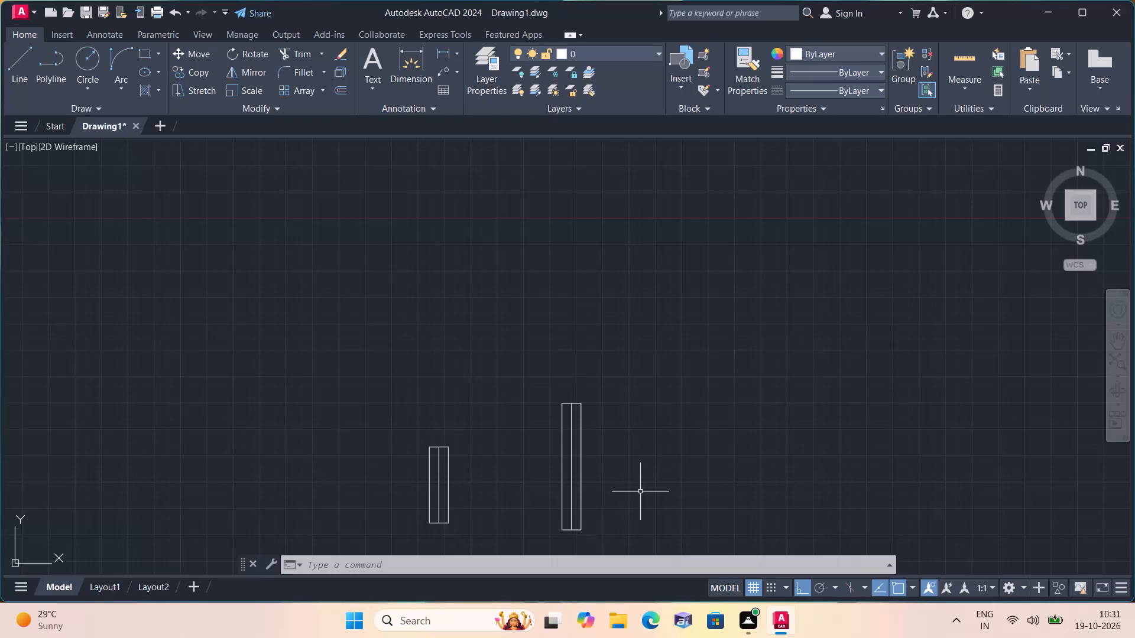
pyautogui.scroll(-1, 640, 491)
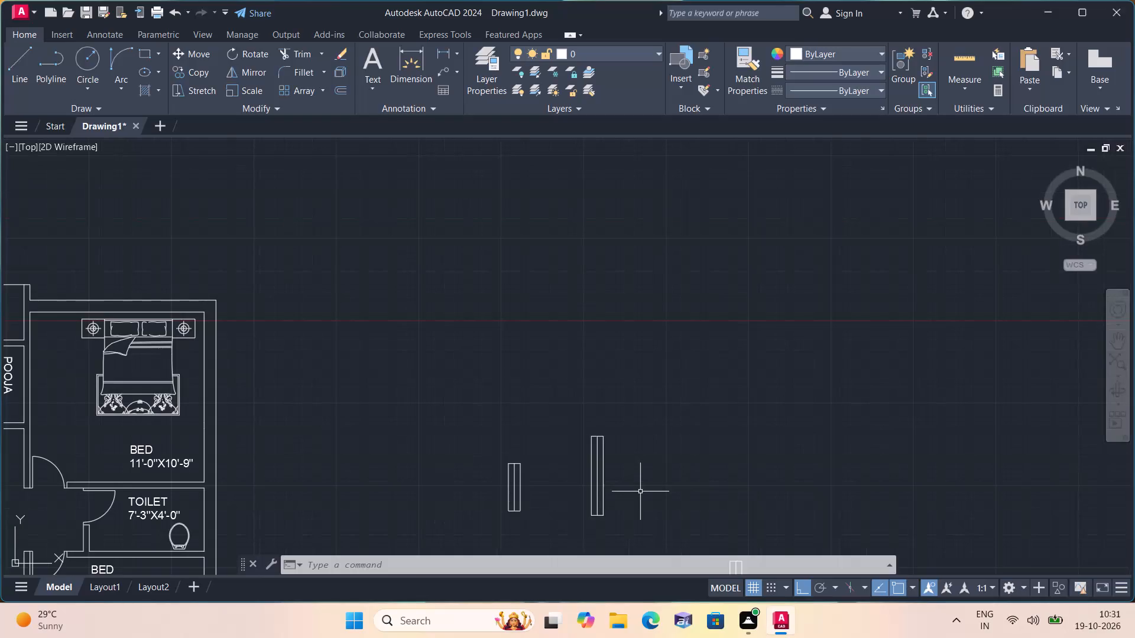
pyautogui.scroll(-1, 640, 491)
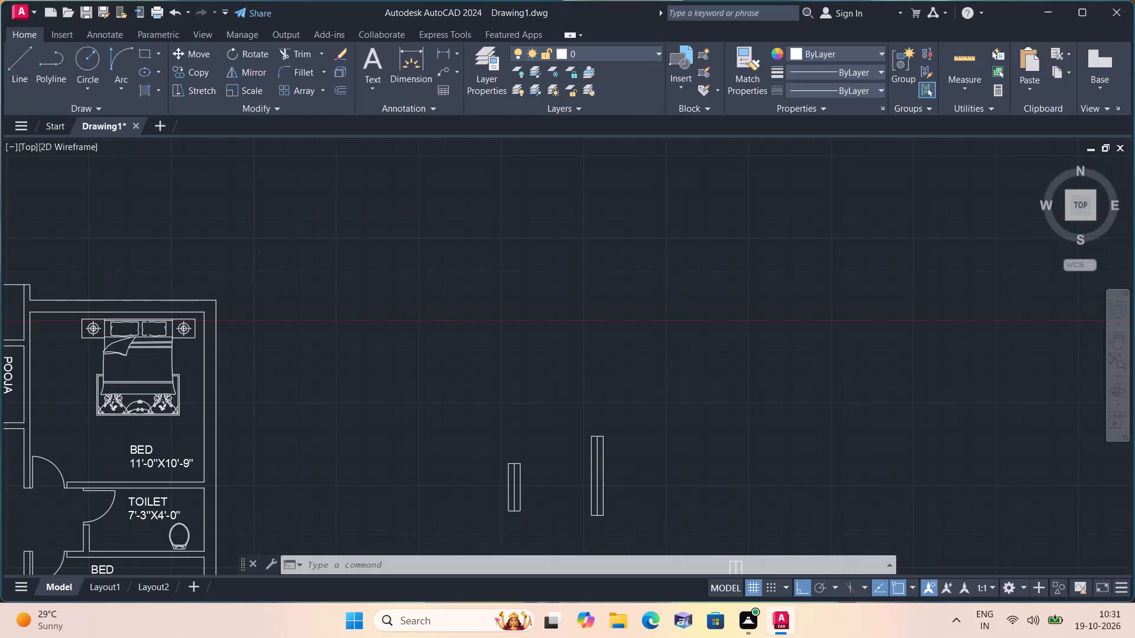
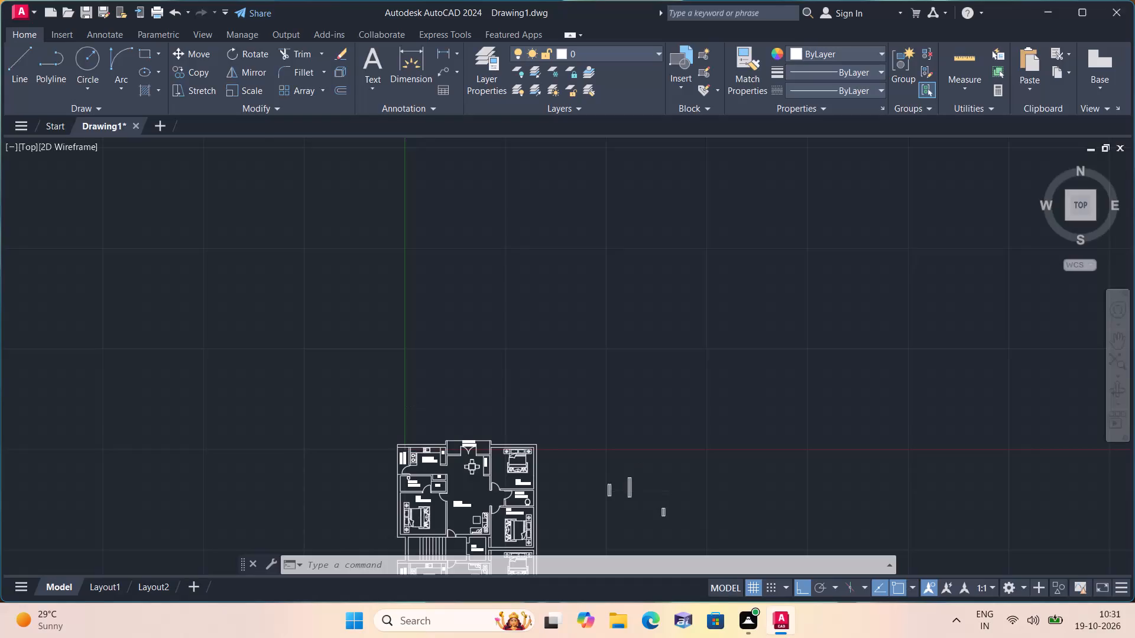
# Copy the three vertical window symbols beside the plan to about 16'-9" straight below the originals.
pyautogui.scroll(1, 640, 491)
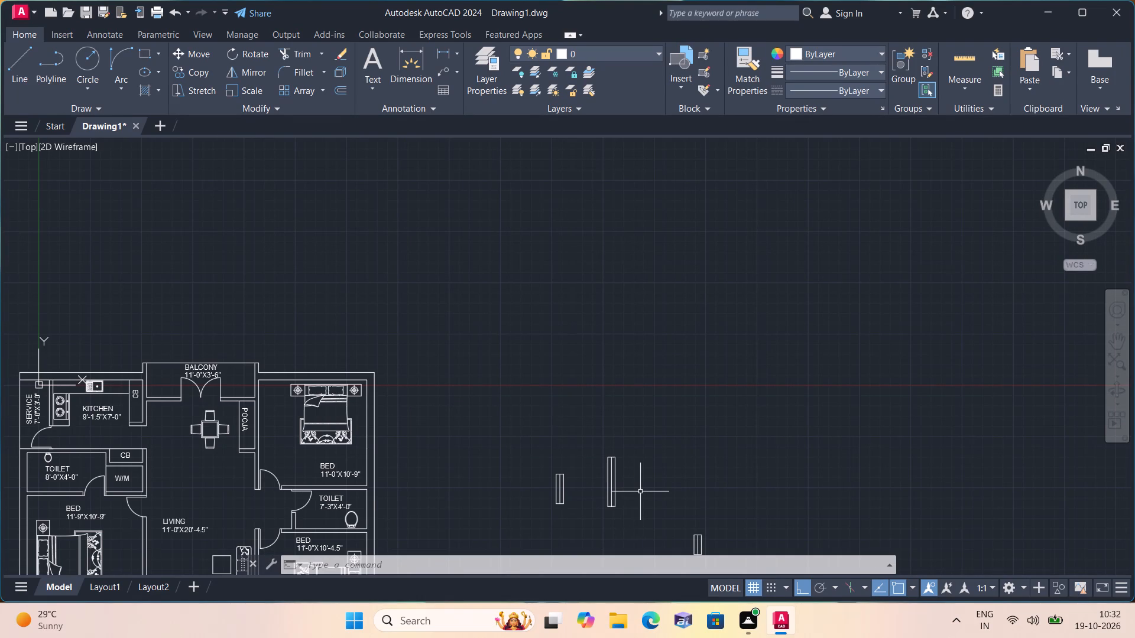
pyautogui.scroll(-2, 640, 491)
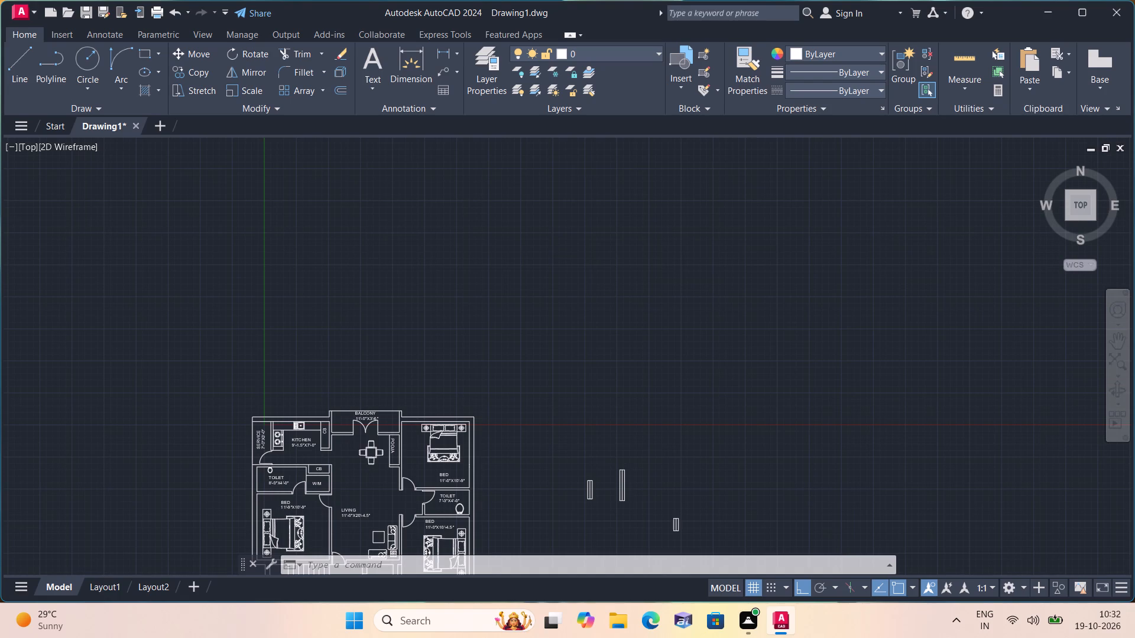
pyautogui.moveTo(684, 497); pyautogui.dragTo(650, 421, button='middle')
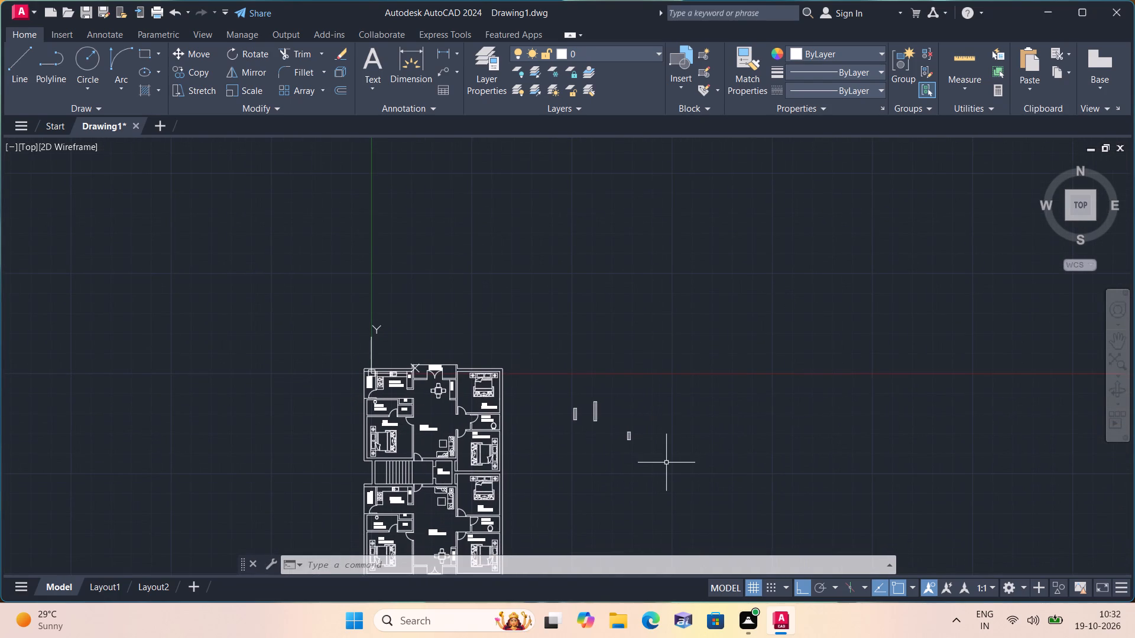
pyautogui.scroll(1, 669, 463)
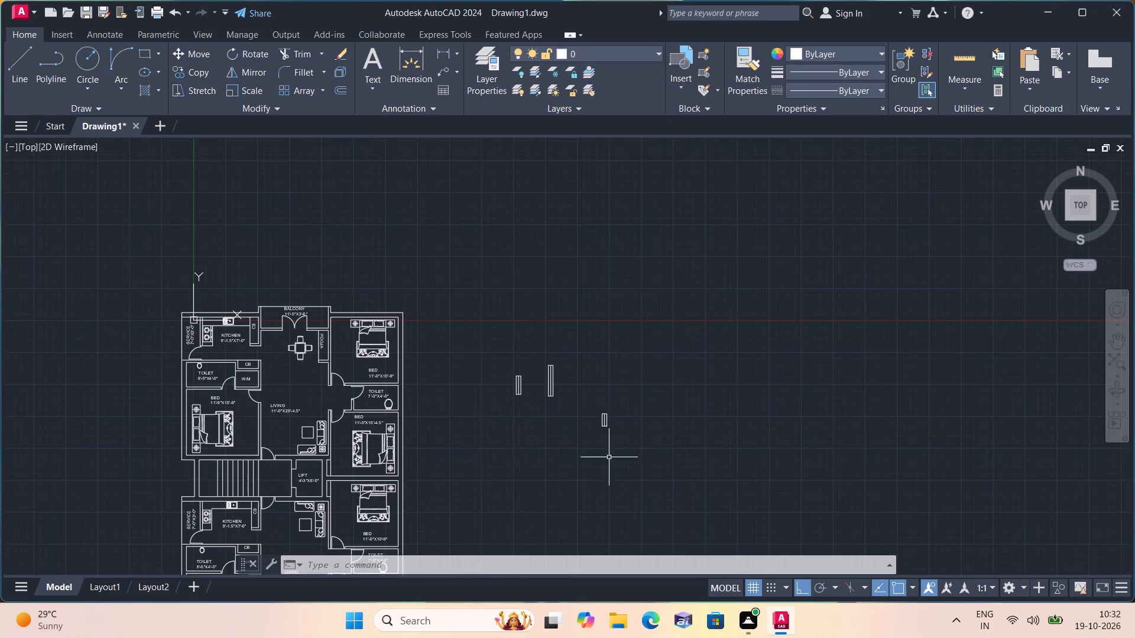
pyautogui.scroll(1, 604, 452)
pyautogui.moveTo(605, 476); pyautogui.dragTo(626, 396, button='middle')
pyautogui.moveTo(694, 417); pyautogui.dragTo(686, 385)
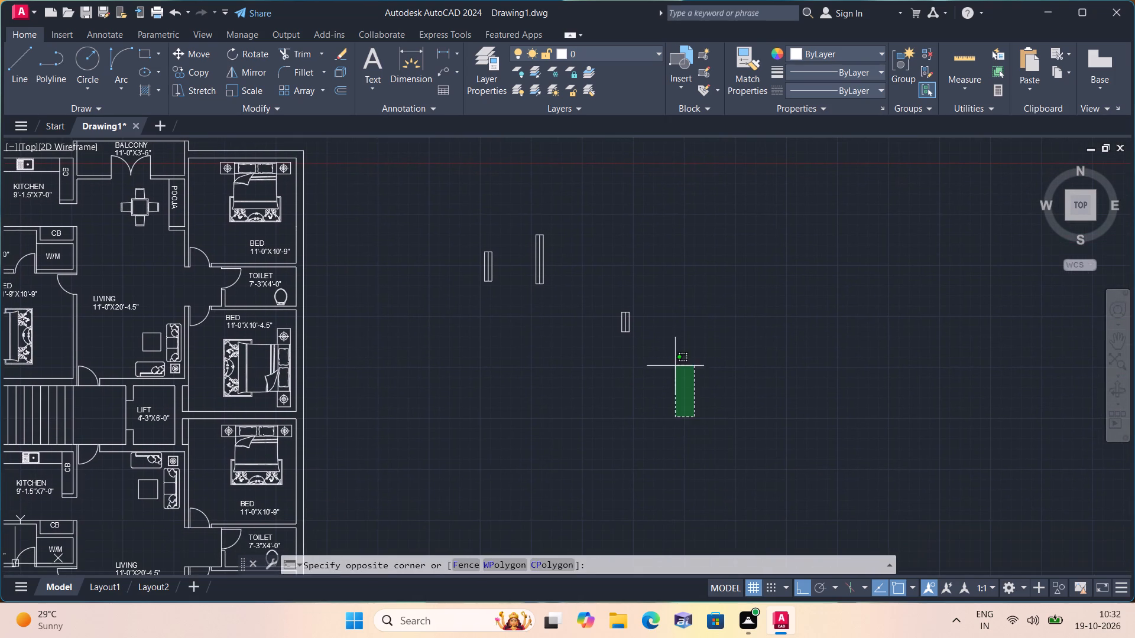
pyautogui.click(453, 201)
pyautogui.click(192, 74)
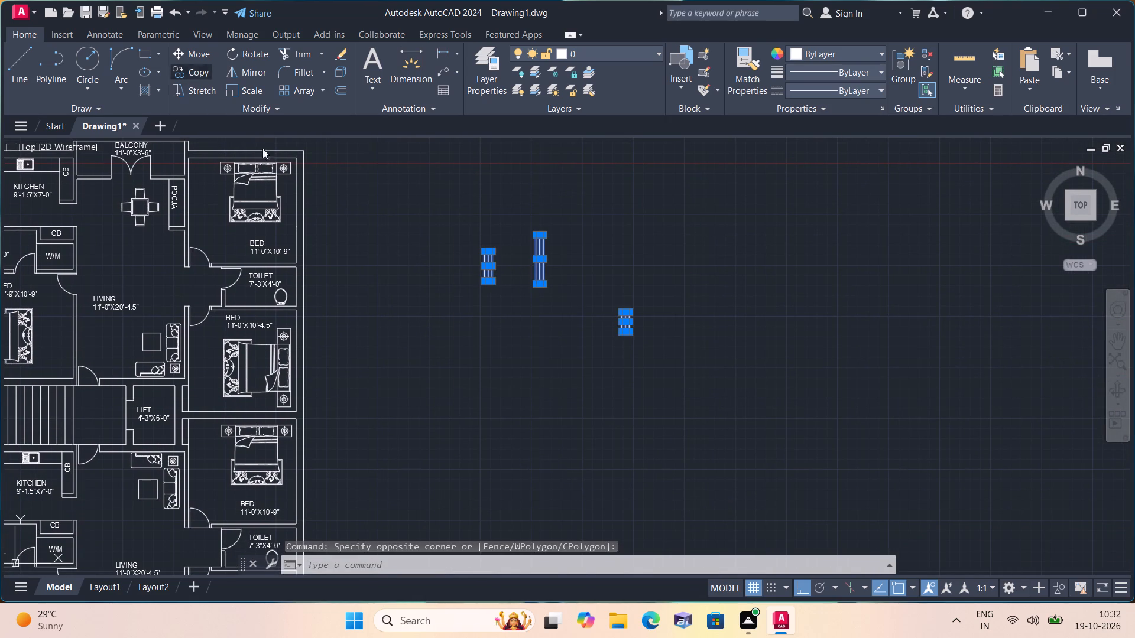
pyautogui.click(543, 302)
pyautogui.click(534, 463)
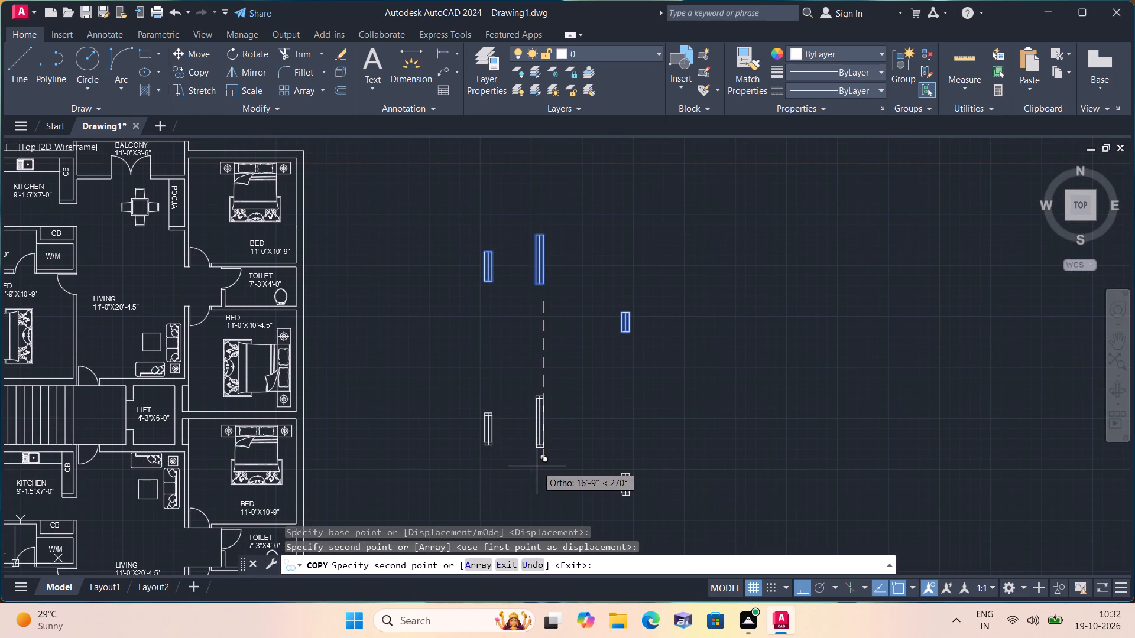
pyautogui.press('space')
# Rotate the three copied window symbols 90° so that they lie horizontally.
pyautogui.scroll(2, 539, 466)
pyautogui.moveTo(525, 487); pyautogui.dragTo(498, 388, button='middle')
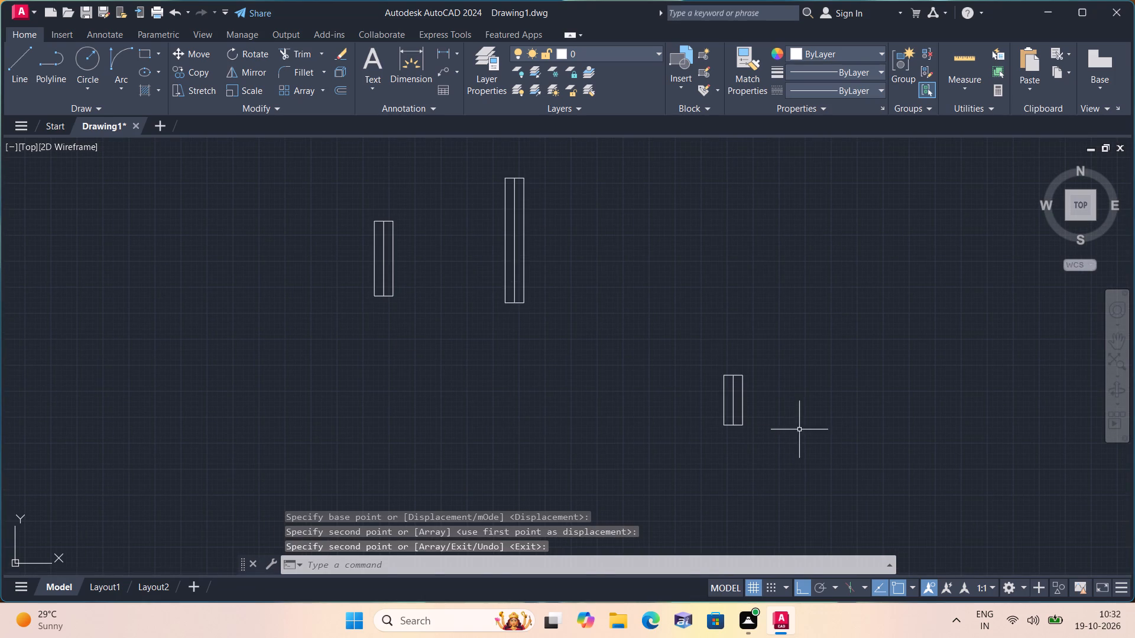
pyautogui.moveTo(806, 465); pyautogui.dragTo(797, 455)
pyautogui.click(337, 162)
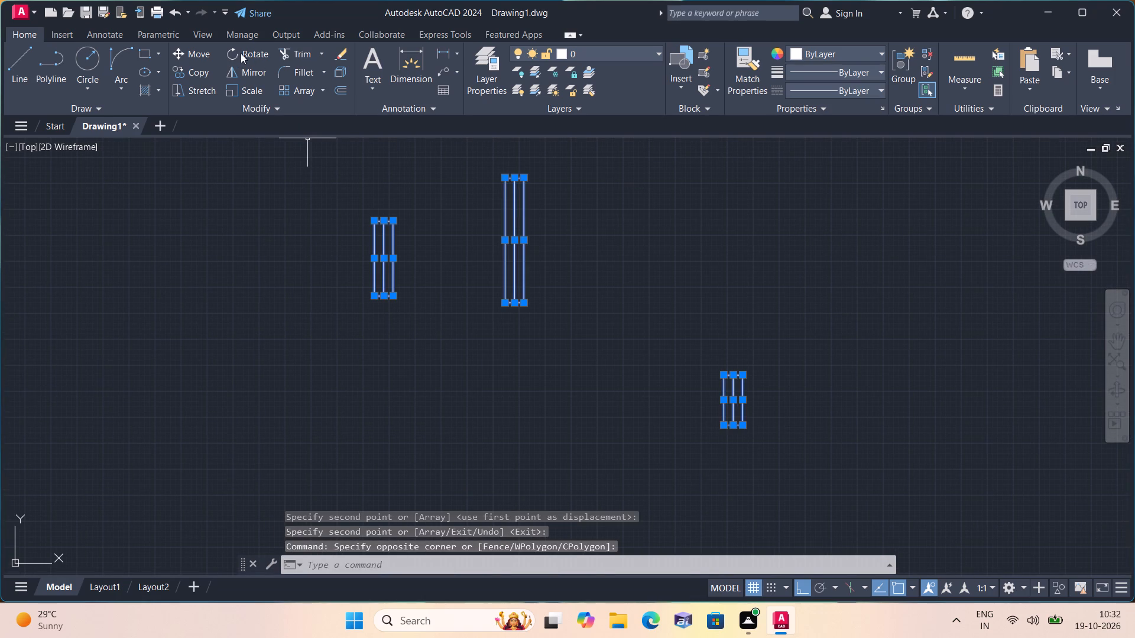
pyautogui.click(248, 49)
pyautogui.moveTo(443, 320); pyautogui.dragTo(482, 327)
pyautogui.scroll(-2, 587, 245)
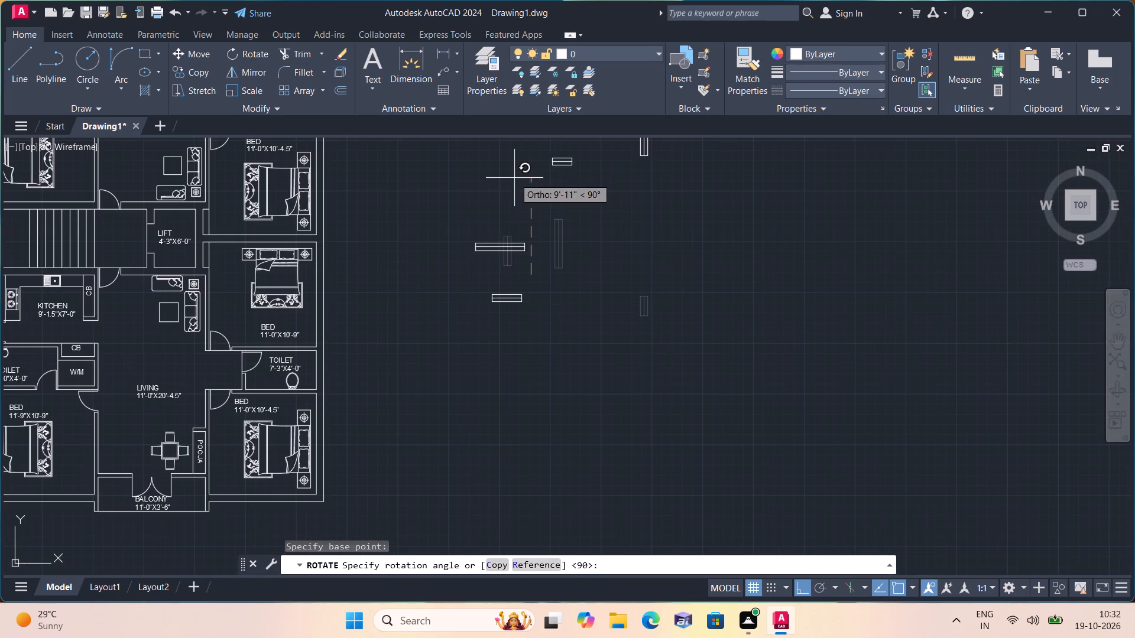
pyautogui.scroll(-1, 506, 190)
pyautogui.moveTo(505, 203); pyautogui.dragTo(516, 284, button='middle')
pyautogui.click(528, 255)
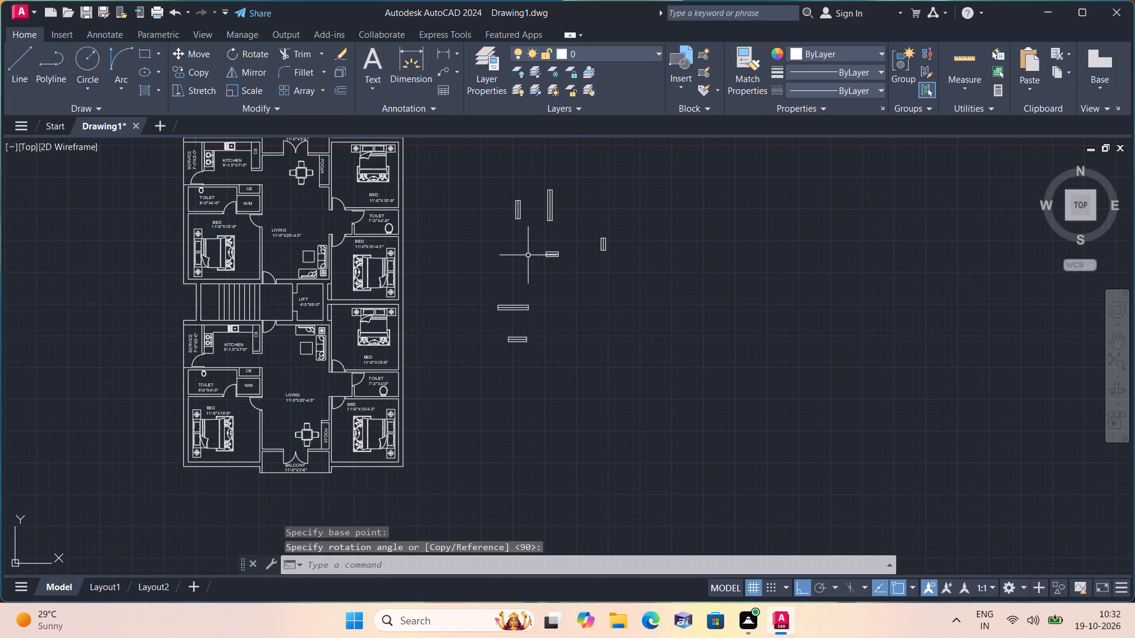
# With Ortho off, copy the horizontal 5' window symbol into the lower flat's bottom outer wall at the 11'-0"X10'-4.5" bedroom.
pyautogui.click(800, 584)
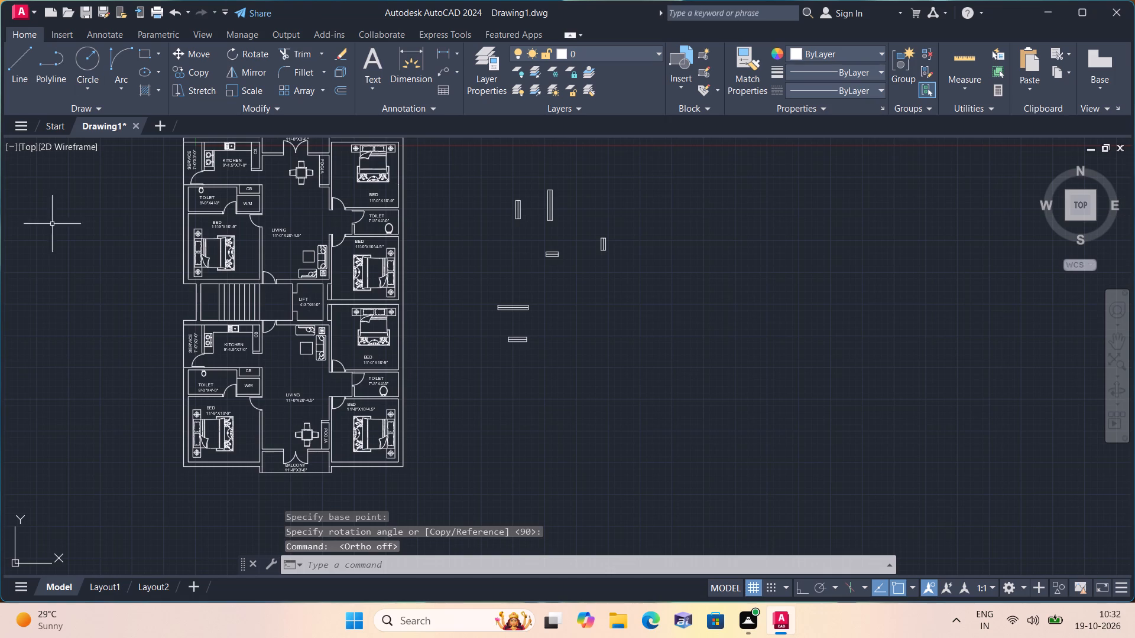
pyautogui.scroll(1, 269, 437)
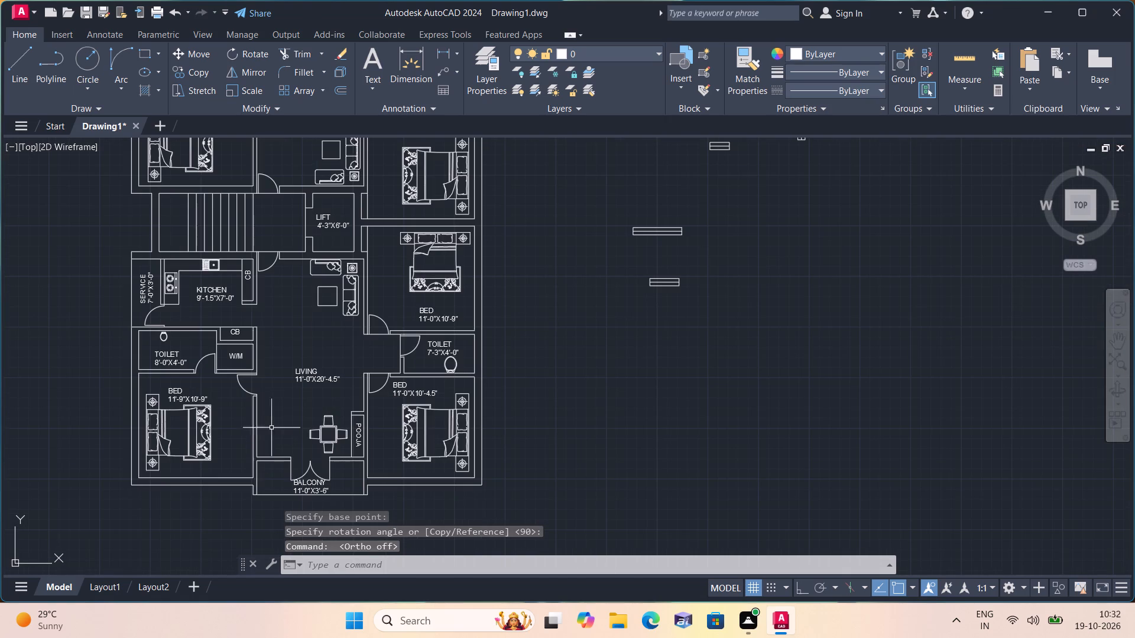
pyautogui.moveTo(578, 257); pyautogui.dragTo(384, 259, button='middle')
pyautogui.moveTo(487, 210); pyautogui.dragTo(485, 213, button='middle')
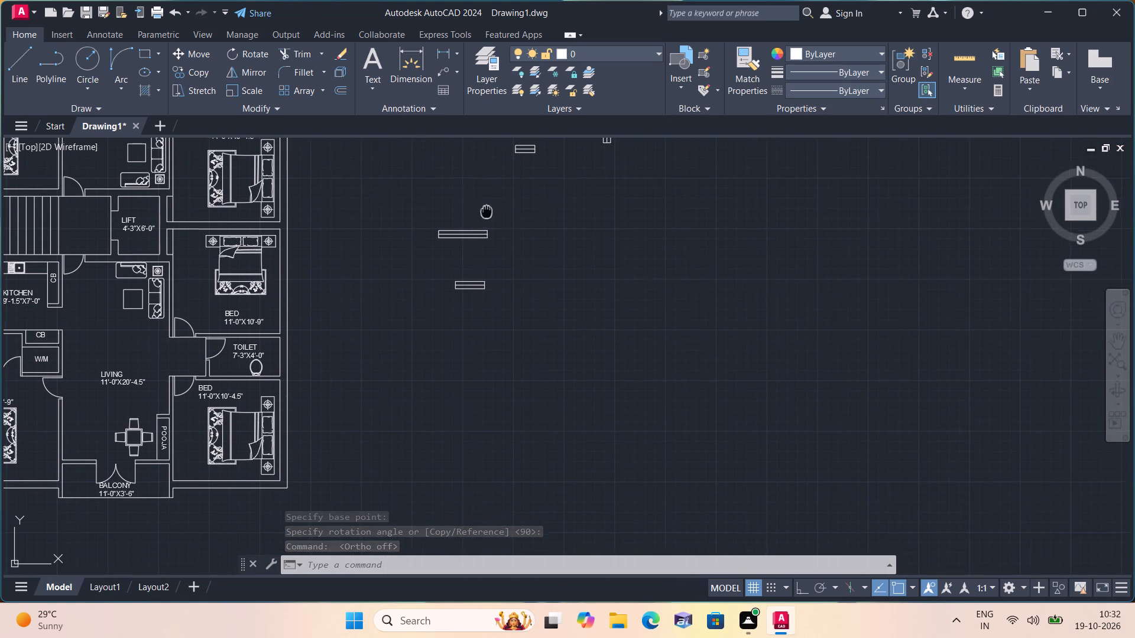
pyautogui.moveTo(485, 213); pyautogui.dragTo(476, 248, button='middle')
pyautogui.click(495, 292)
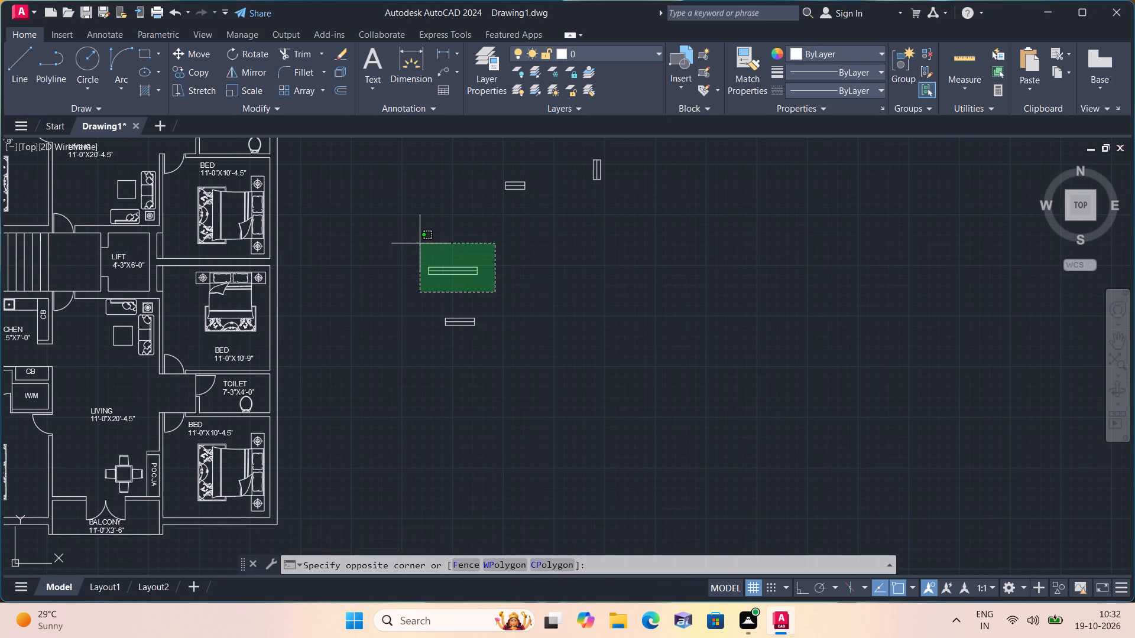
pyautogui.click(420, 242)
pyautogui.click(180, 69)
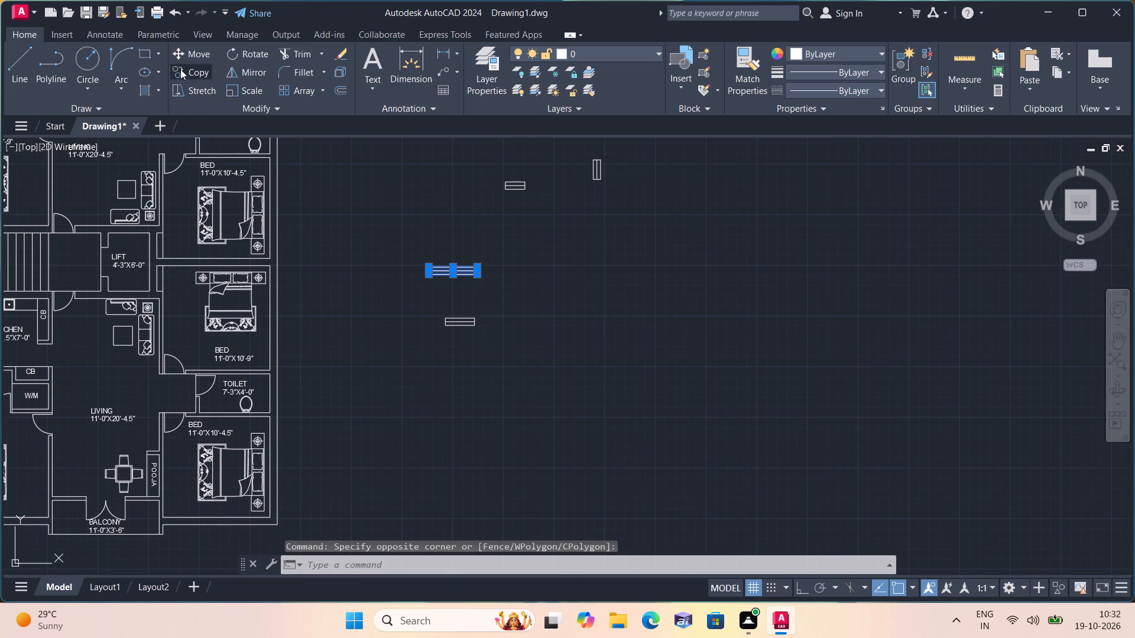
pyautogui.click(456, 263)
pyautogui.scroll(-3, 465, 247)
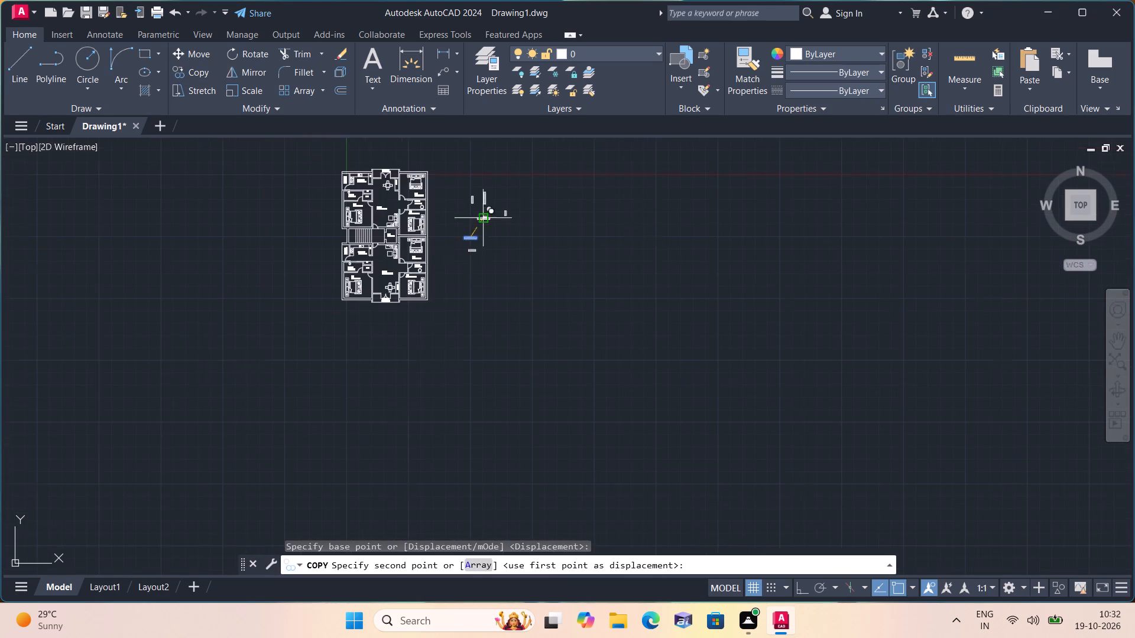
pyautogui.scroll(1, 430, 291)
pyautogui.scroll(2, 393, 334)
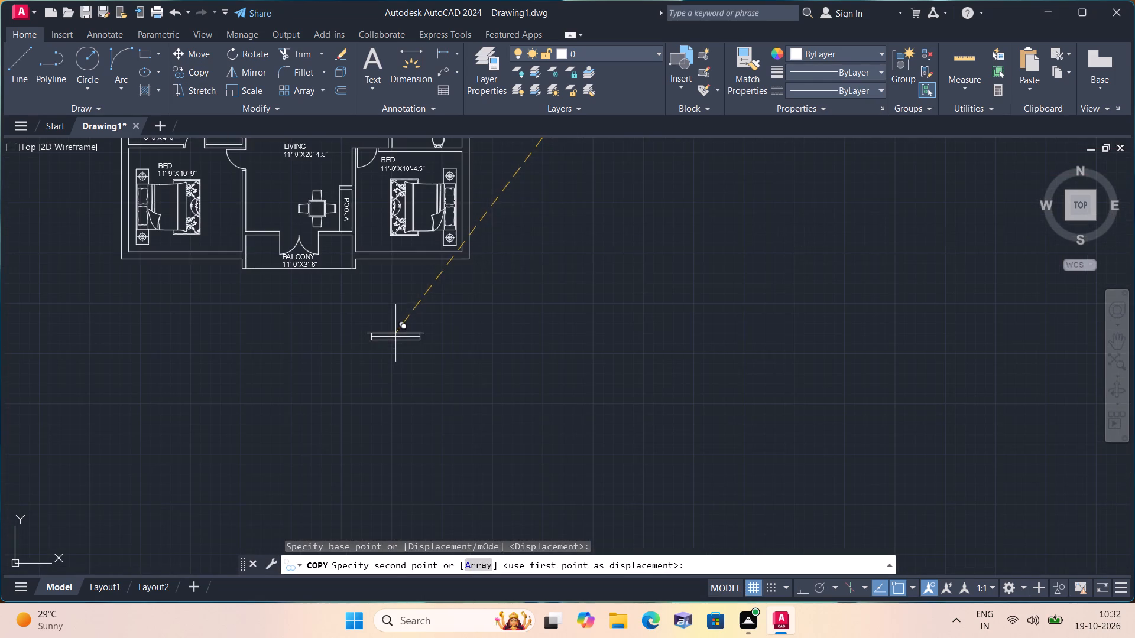
pyautogui.scroll(2, 392, 333)
pyautogui.moveTo(401, 181); pyautogui.dragTo(395, 263, button='middle')
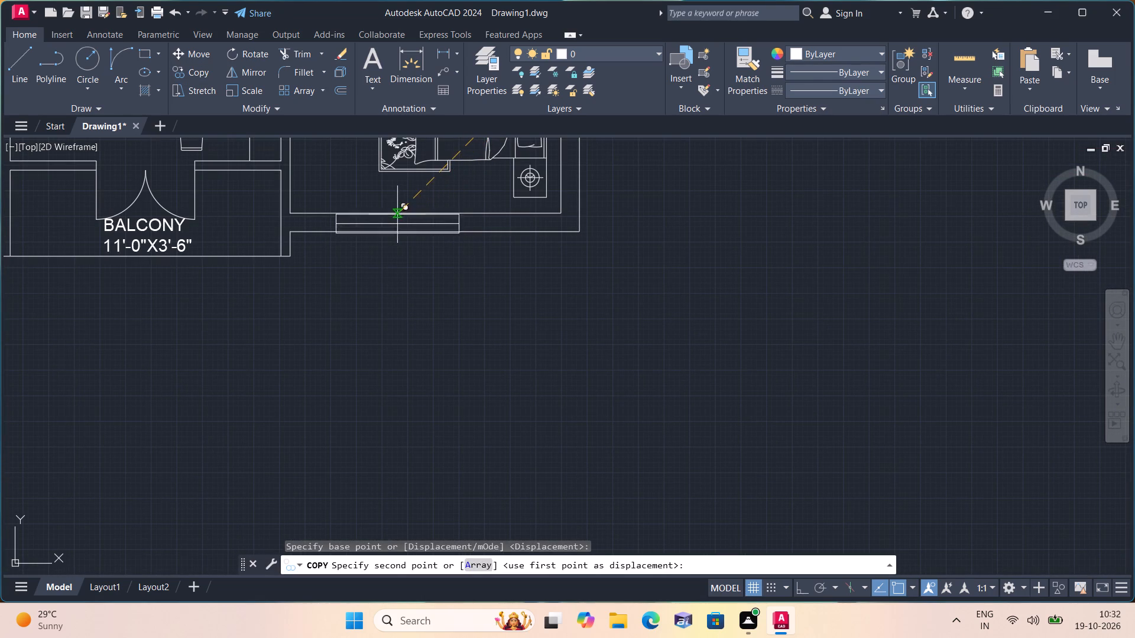
pyautogui.click(399, 213)
# Place another copy of the 5' window in the bottom outer wall of the lower flat's 11'-9"X10'-9" bedroom.
pyautogui.scroll(-1, 247, 270)
pyautogui.moveTo(116, 291); pyautogui.dragTo(437, 325, button='middle')
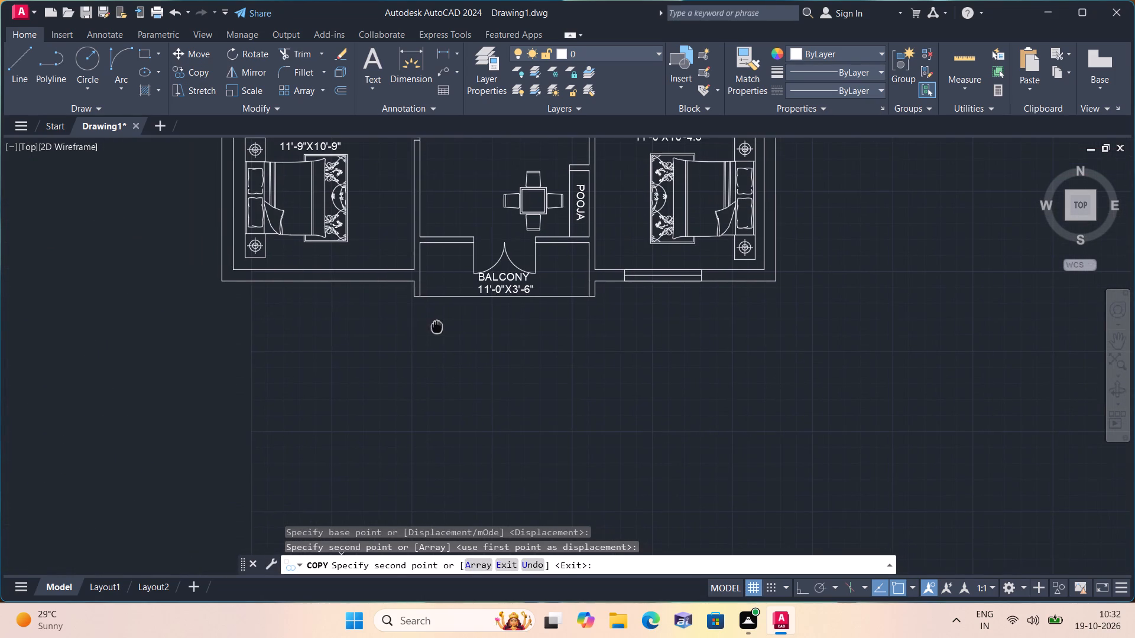
pyautogui.scroll(1, 330, 273)
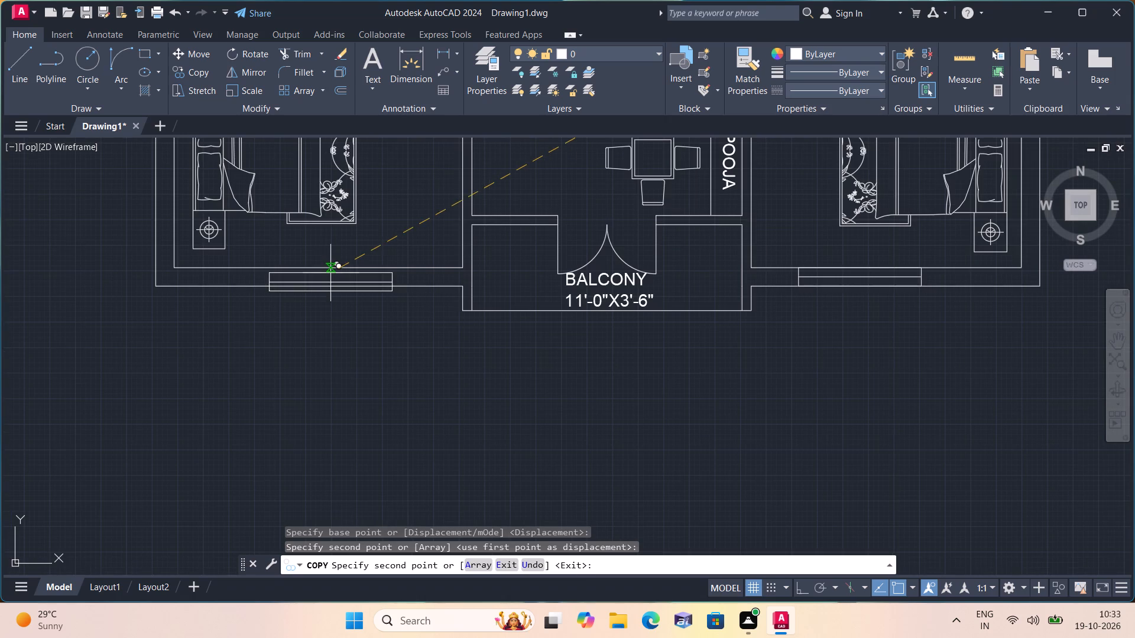
pyautogui.click(329, 267)
# Place another copy of the horizontal 5' window in the upper flat's top outer wall, at the 9'-1.5"X7'-0" kitchen.
pyautogui.scroll(-1, 438, 340)
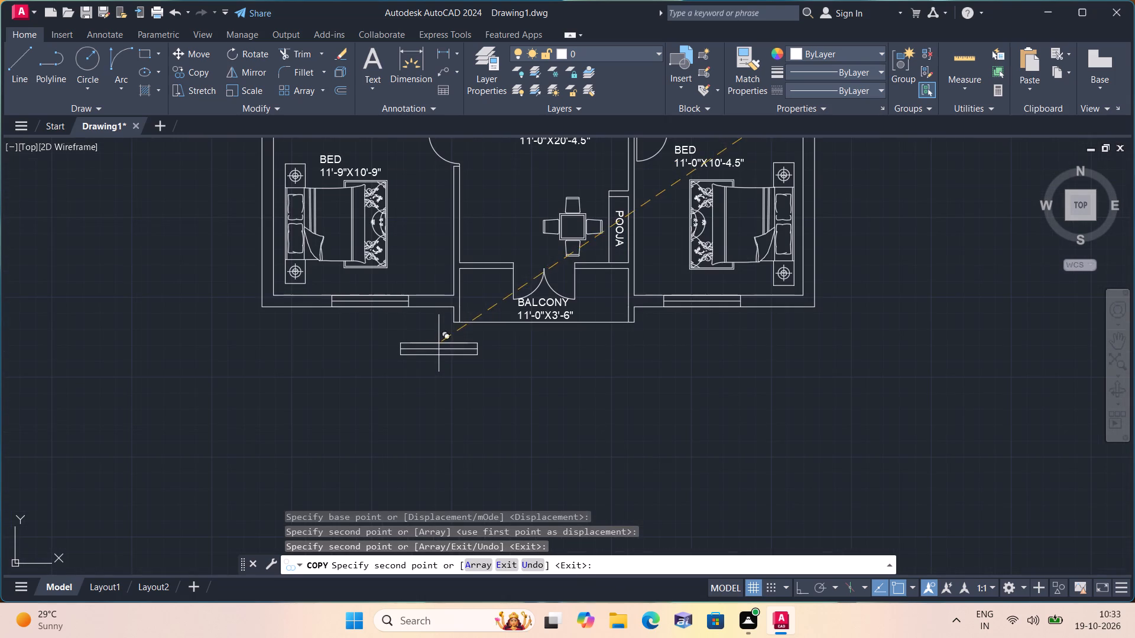
pyautogui.moveTo(436, 343); pyautogui.dragTo(355, 401, button='middle')
pyautogui.scroll(-3, 359, 402)
pyautogui.moveTo(406, 271); pyautogui.dragTo(397, 292, button='middle')
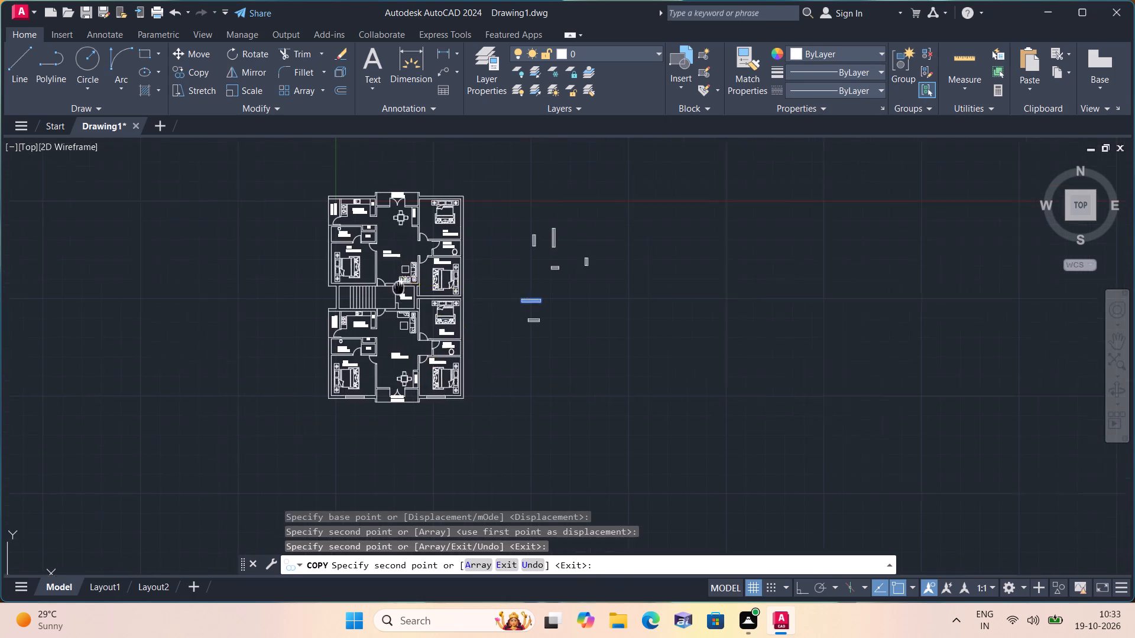
pyautogui.moveTo(397, 292); pyautogui.dragTo(330, 467, button='middle')
pyautogui.scroll(2, 287, 374)
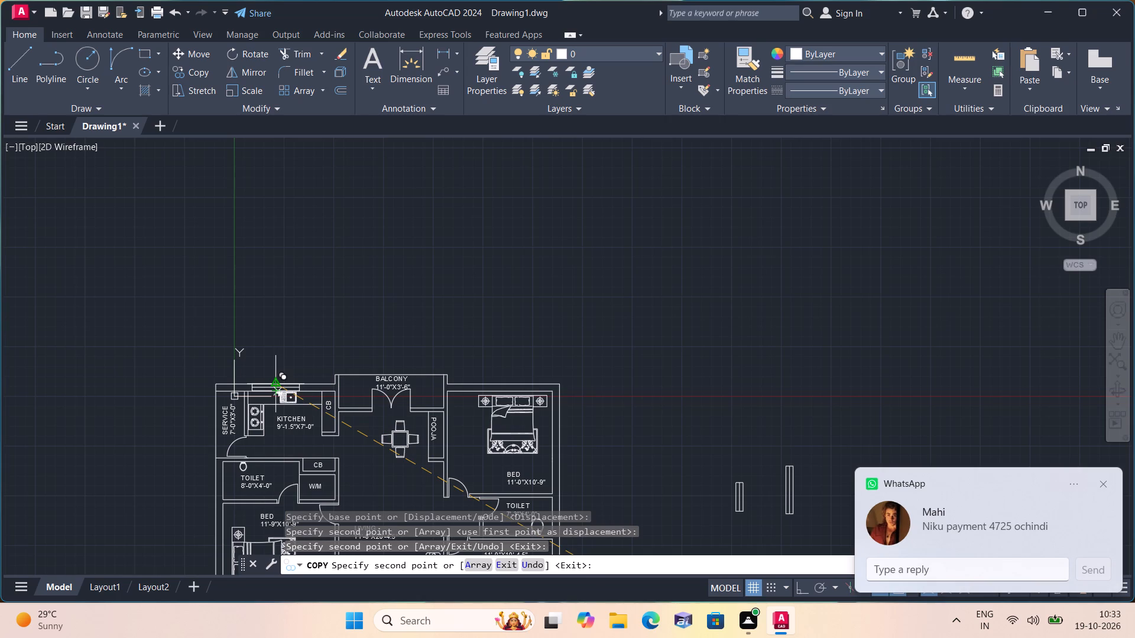
pyautogui.scroll(-1, 306, 369)
pyautogui.scroll(1, 309, 366)
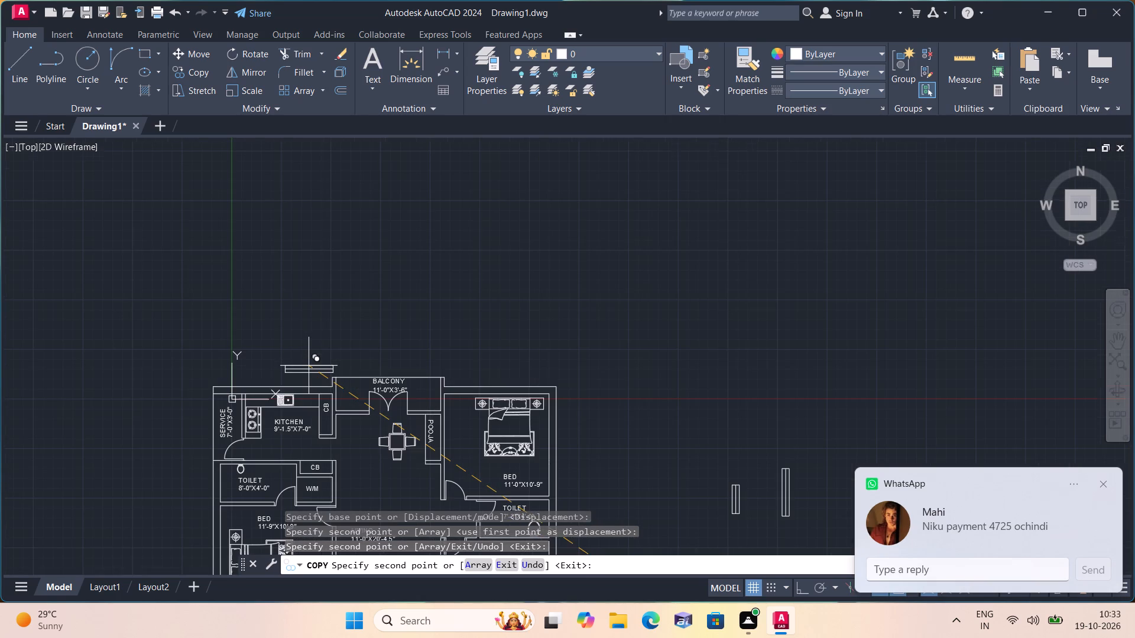
pyautogui.scroll(-2, 309, 366)
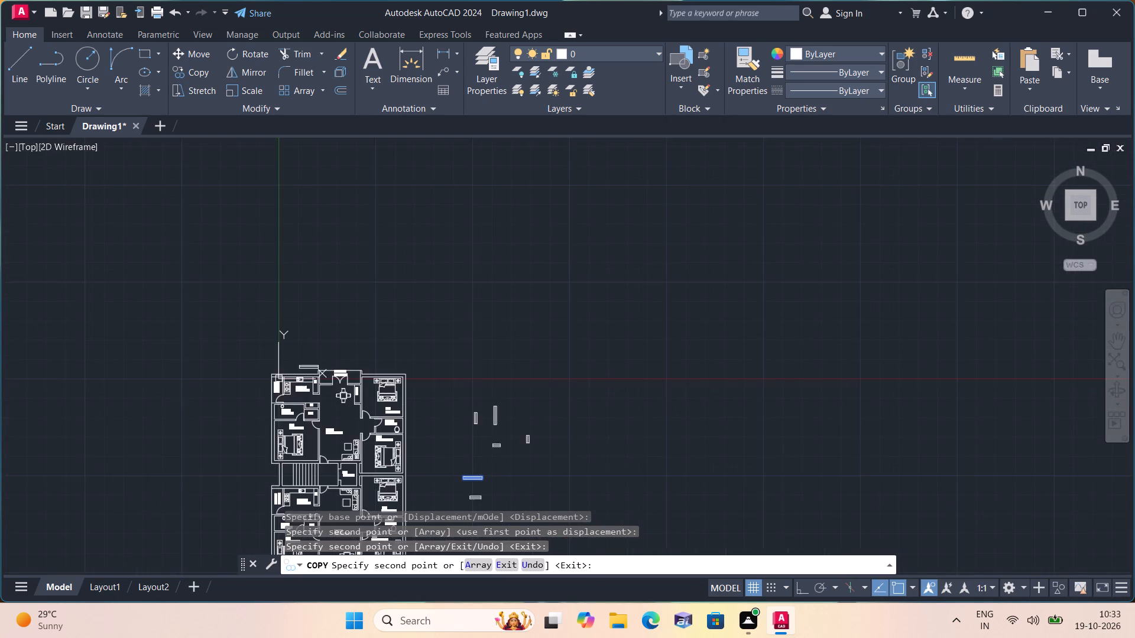
pyautogui.scroll(4, 309, 366)
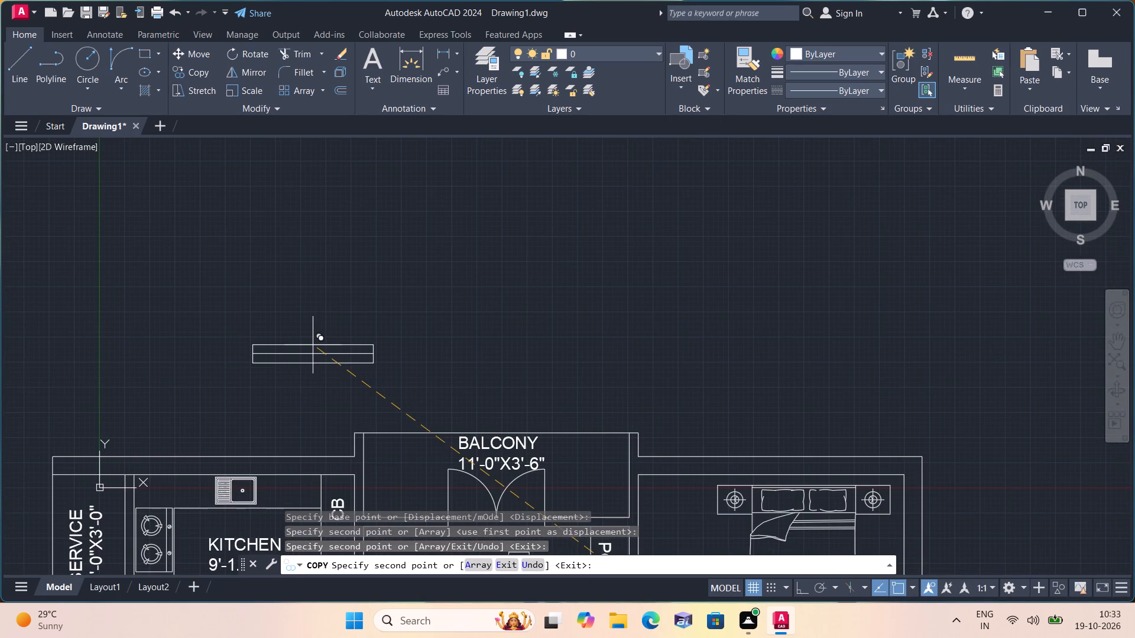
pyautogui.scroll(1, 313, 345)
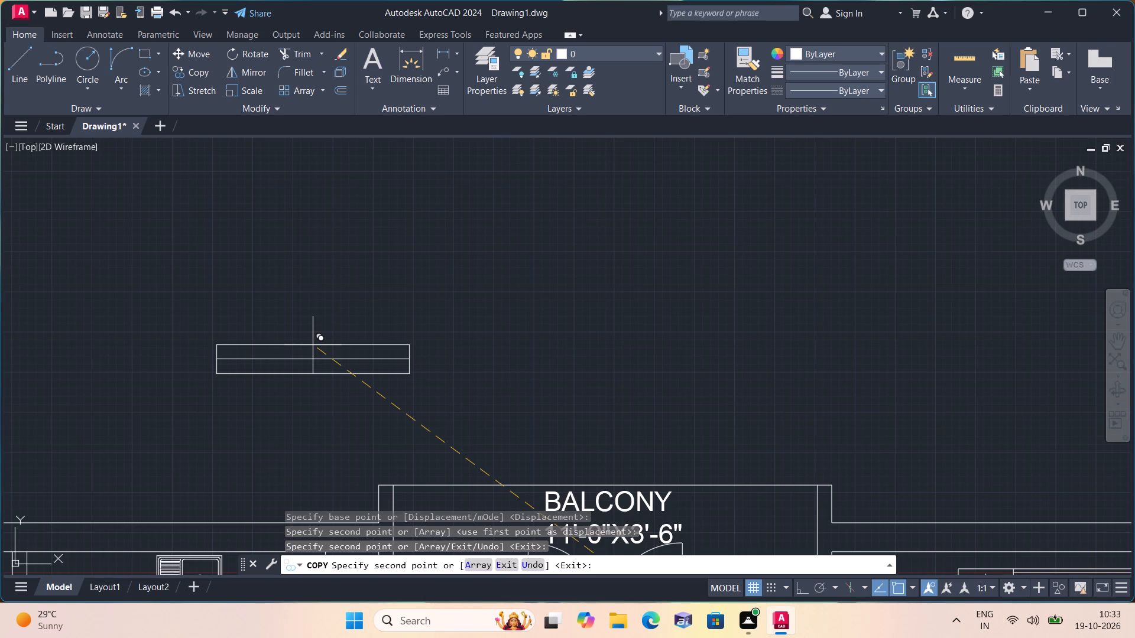
pyautogui.scroll(-1, 313, 345)
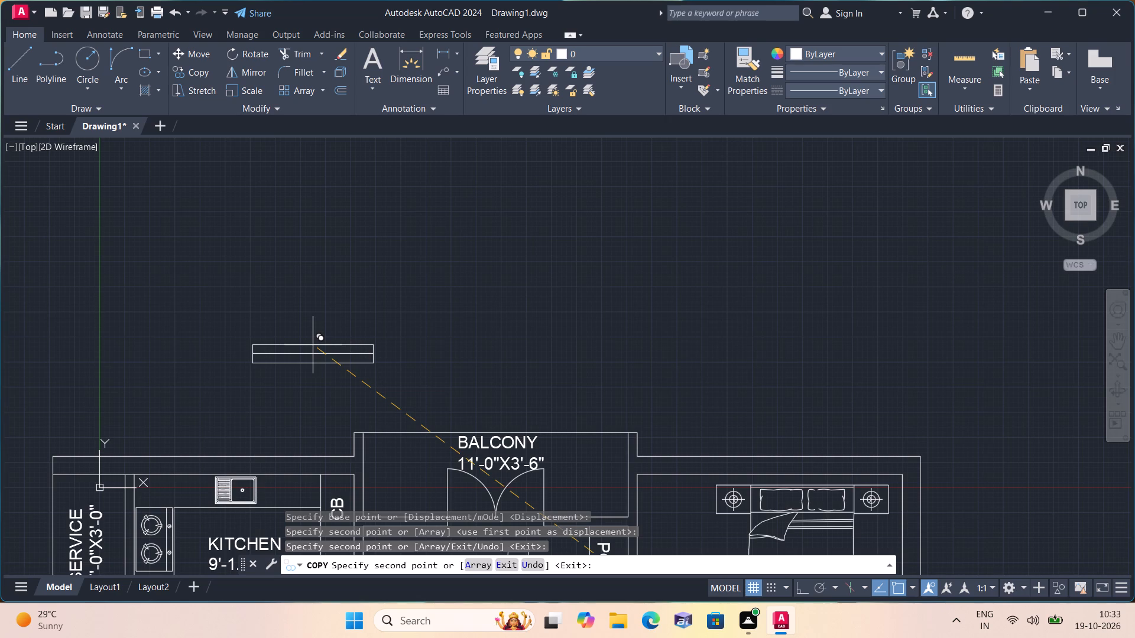
pyautogui.scroll(1, 313, 345)
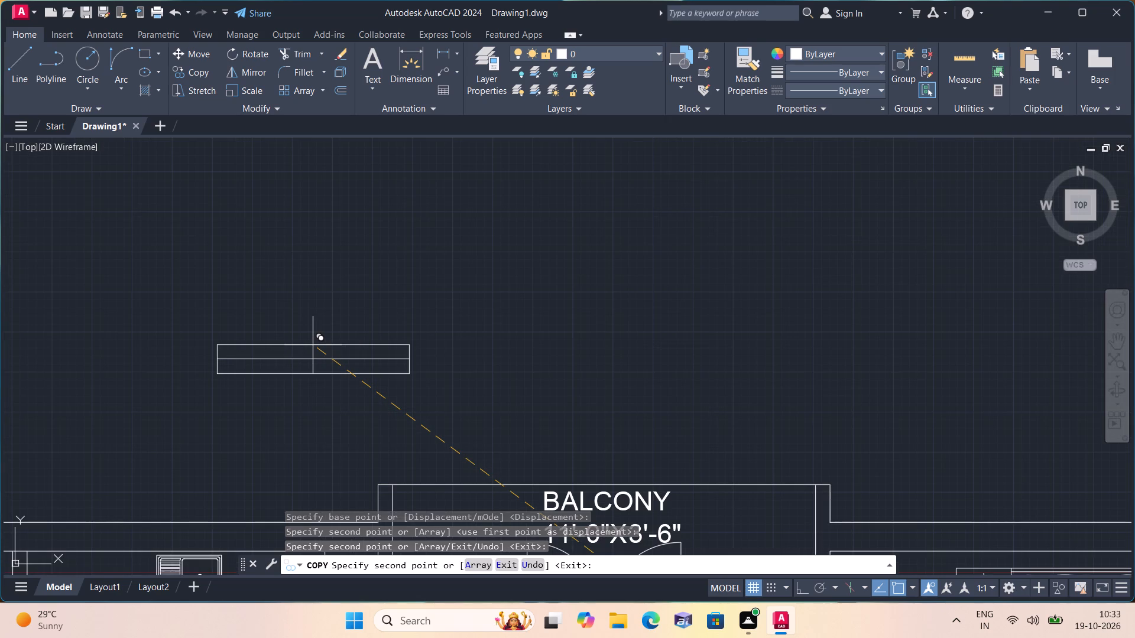
pyautogui.moveTo(346, 430); pyautogui.dragTo(342, 248, button='middle')
pyautogui.scroll(-1, 343, 249)
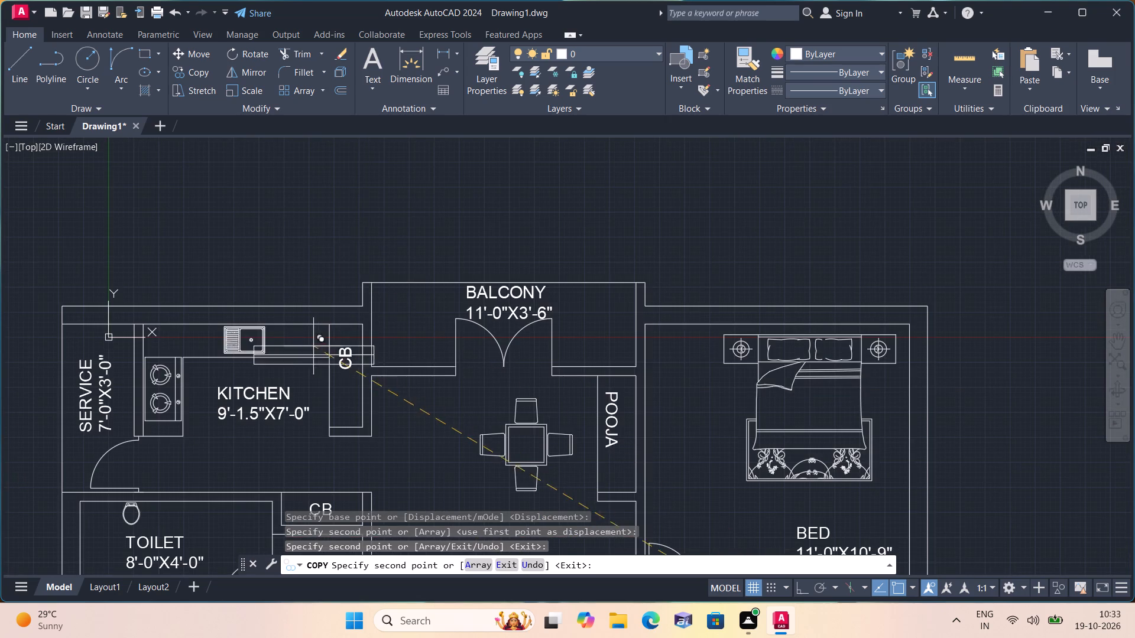
pyautogui.scroll(2, 270, 313)
pyautogui.scroll(-1, 242, 297)
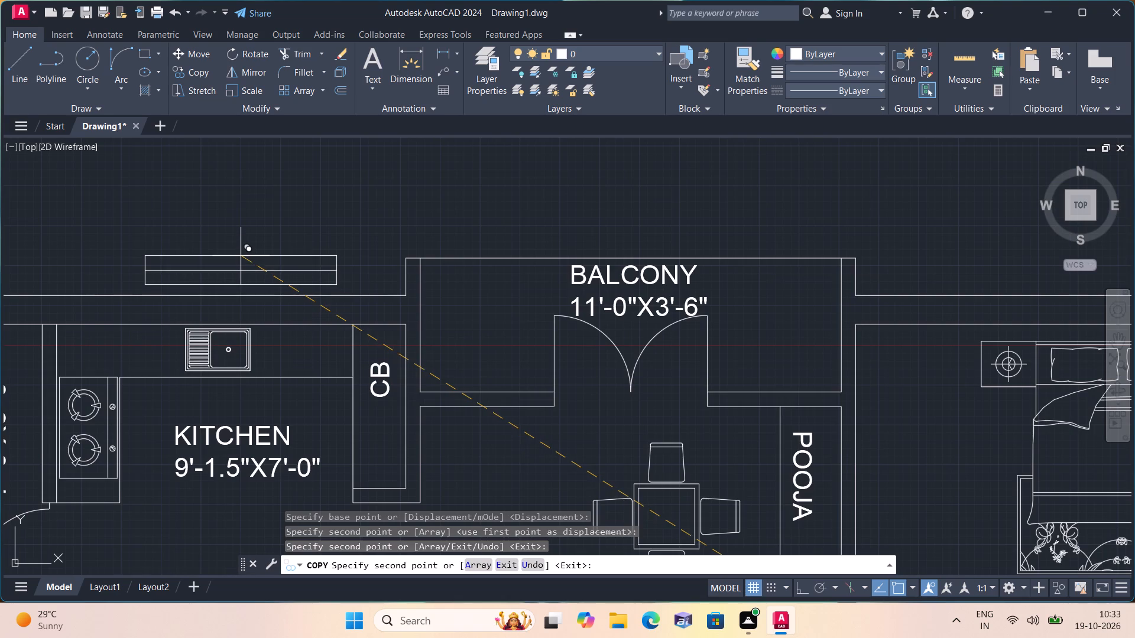
pyautogui.moveTo(241, 256); pyautogui.dragTo(253, 222, button='middle')
pyautogui.scroll(-1, 241, 249)
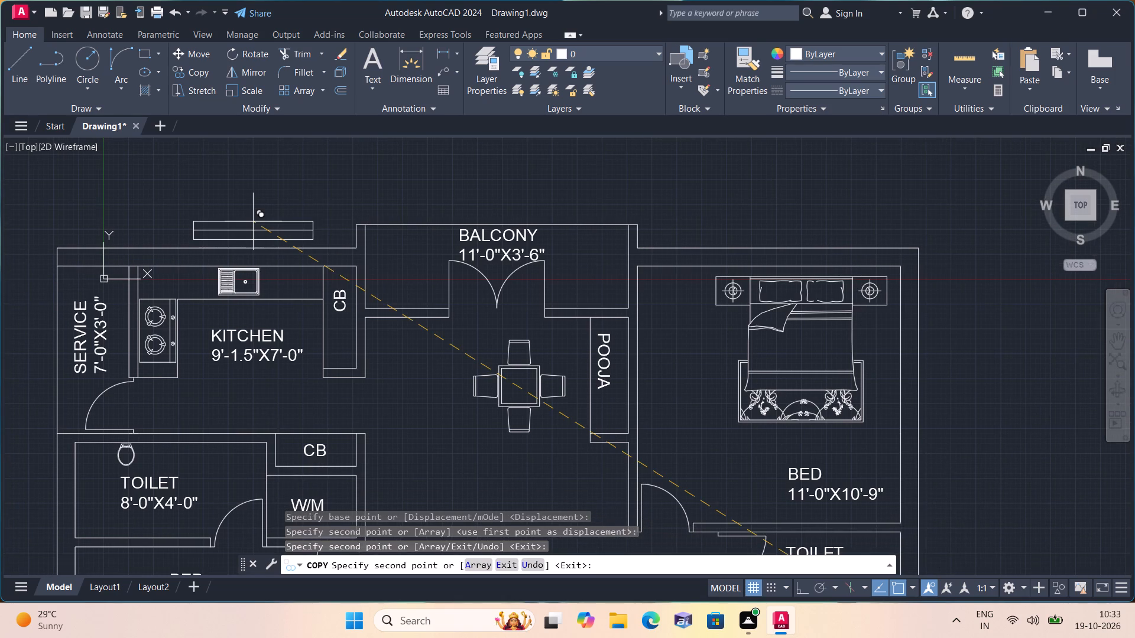
pyautogui.scroll(-1, 253, 222)
pyautogui.scroll(1, 253, 222)
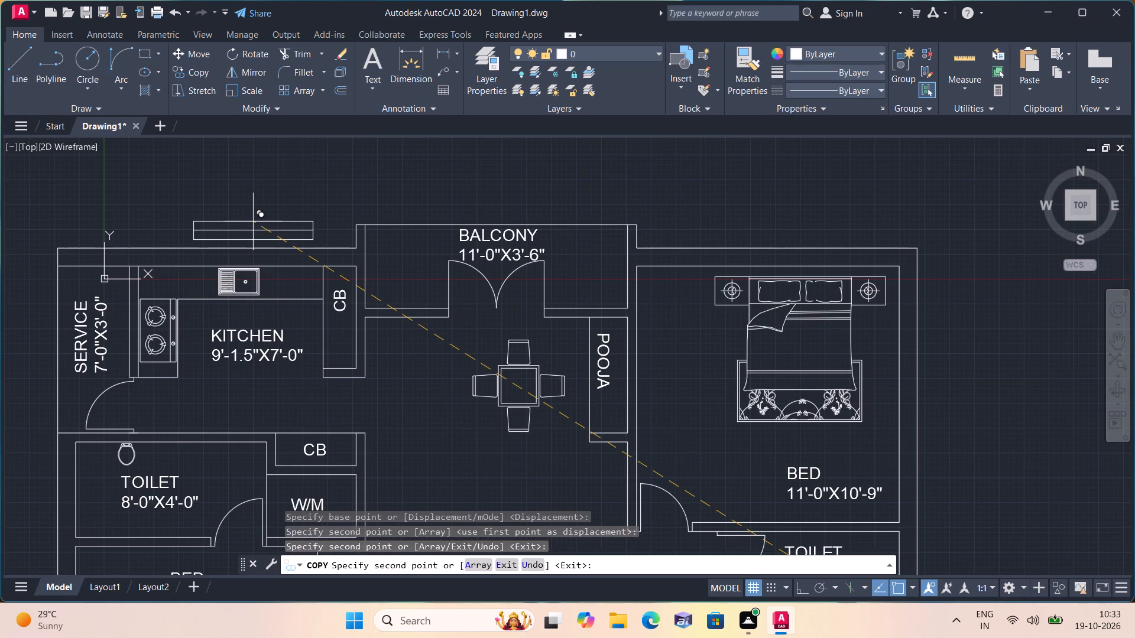
pyautogui.scroll(-1, 253, 222)
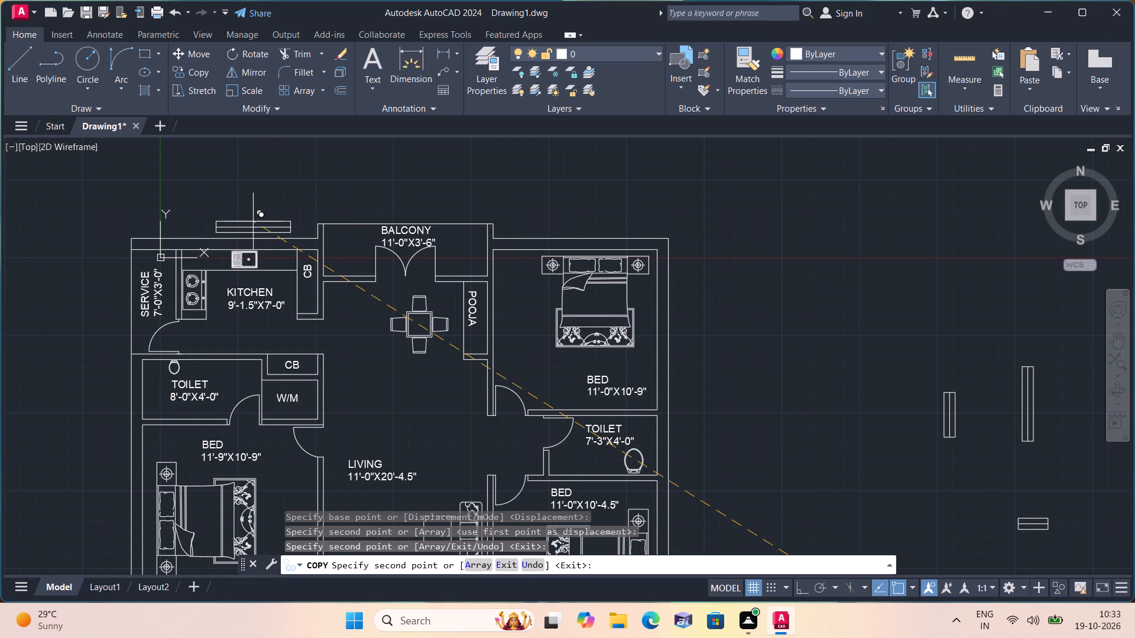
pyautogui.scroll(-1, 253, 222)
pyautogui.scroll(1, 253, 222)
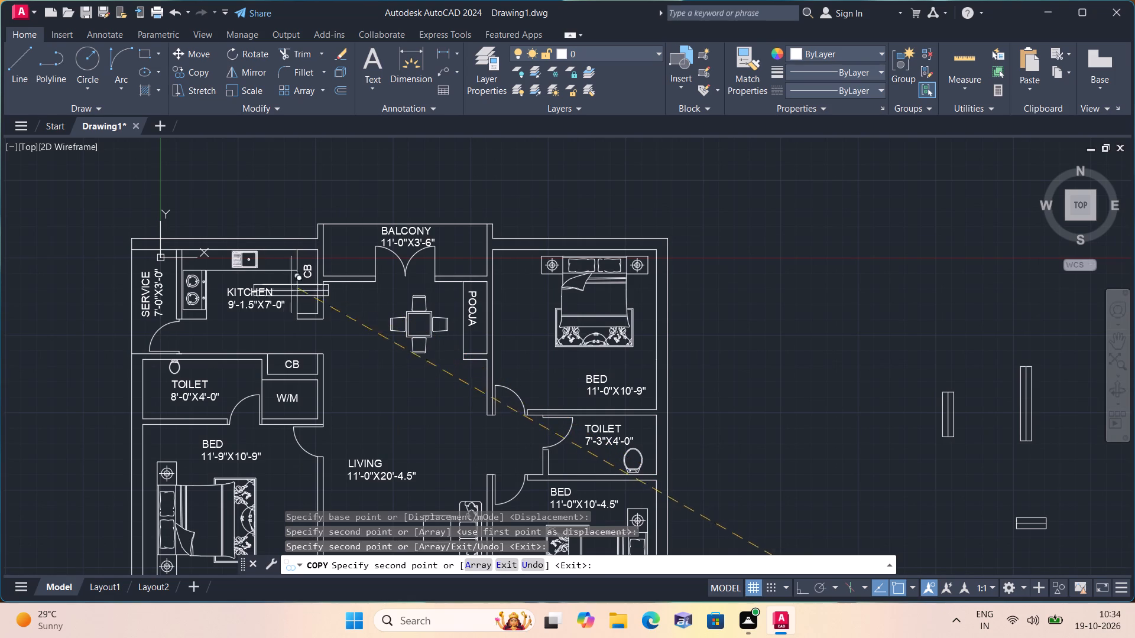
pyautogui.scroll(1, 231, 227)
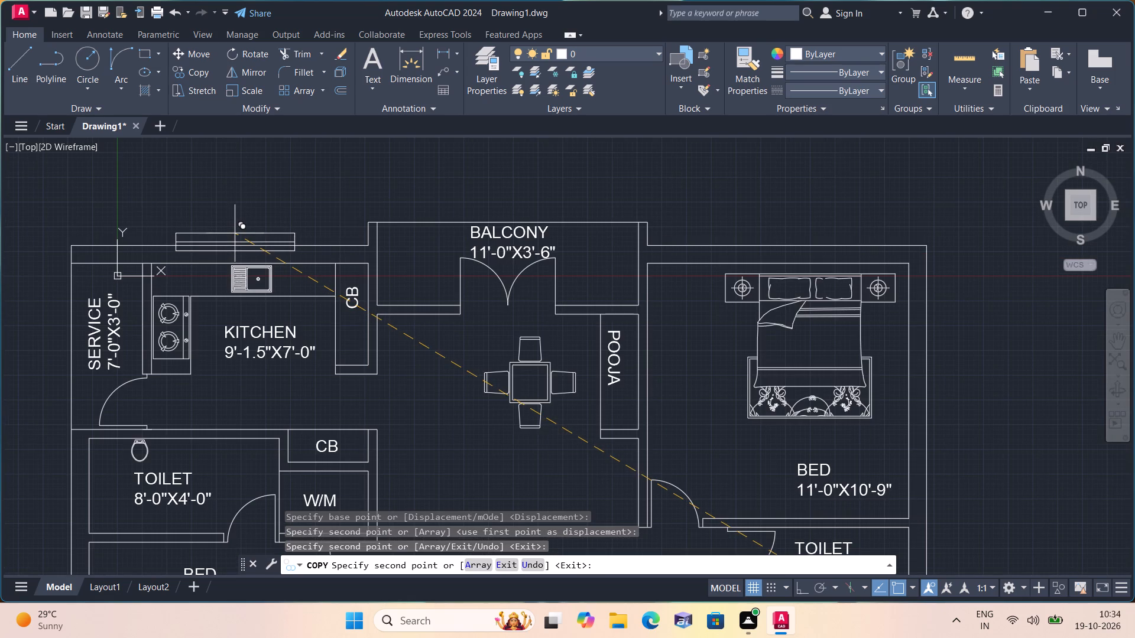
pyautogui.scroll(1, 235, 233)
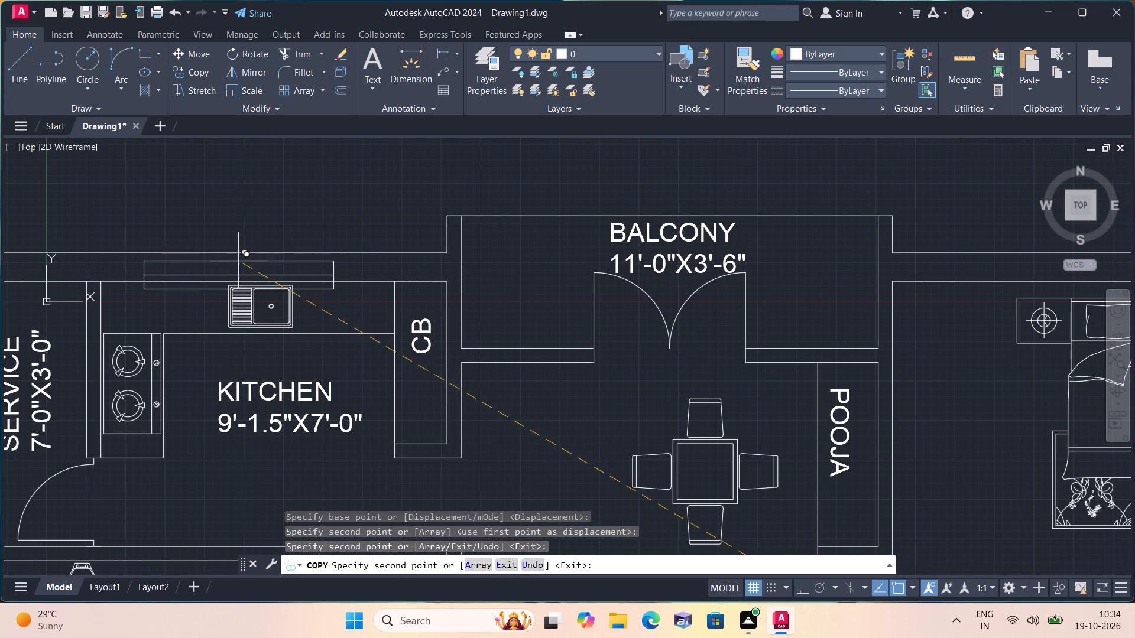
pyautogui.click(227, 254)
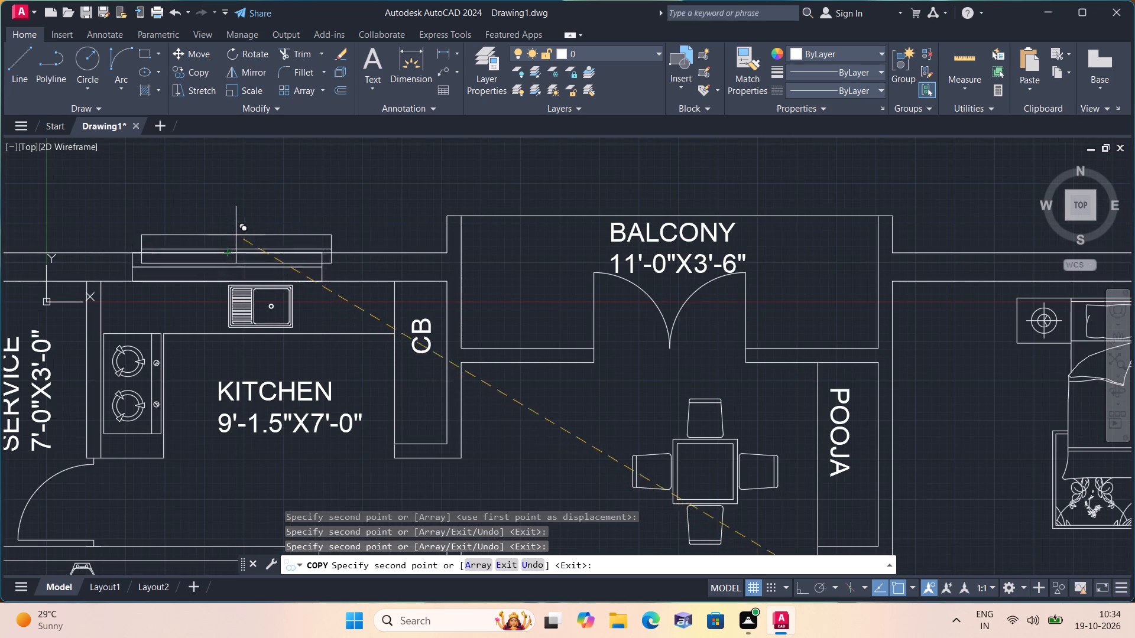
# Place a last 5' window copy in the top outer wall of the upper flat's 11'-0"X10'-9" bedroom and end the copying.
pyautogui.scroll(-4, 238, 233)
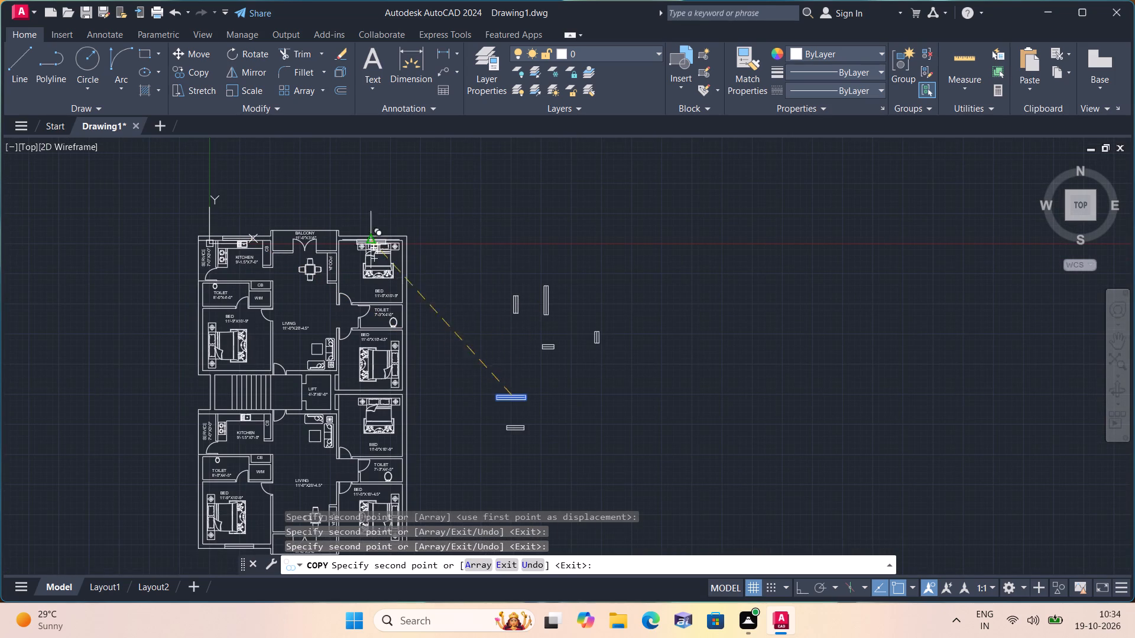
pyautogui.scroll(4, 348, 235)
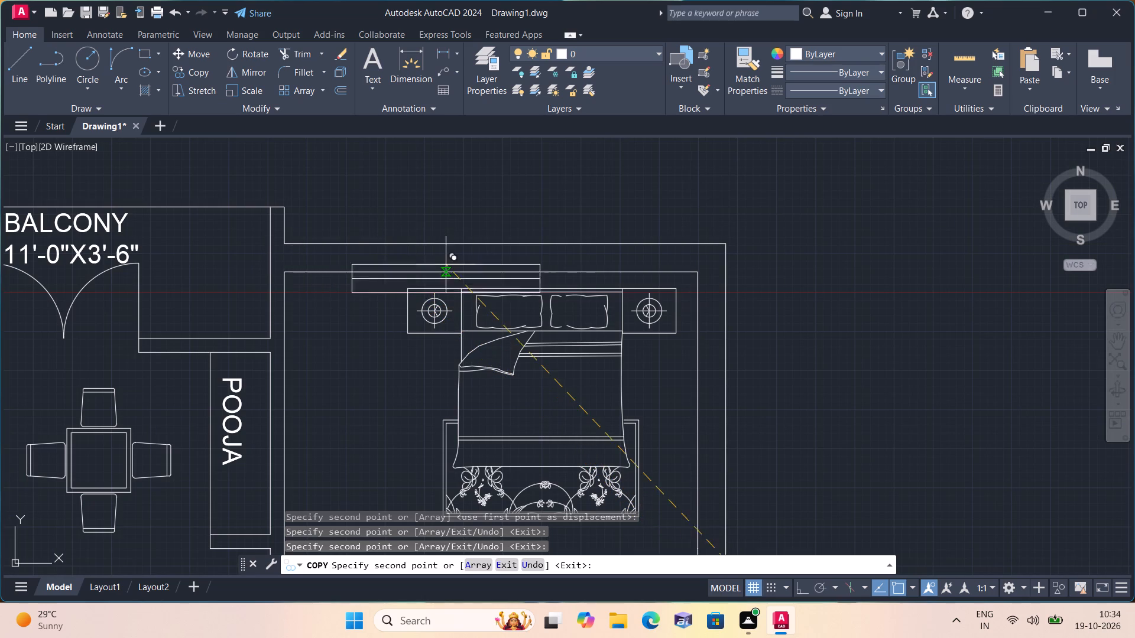
pyautogui.click(457, 243)
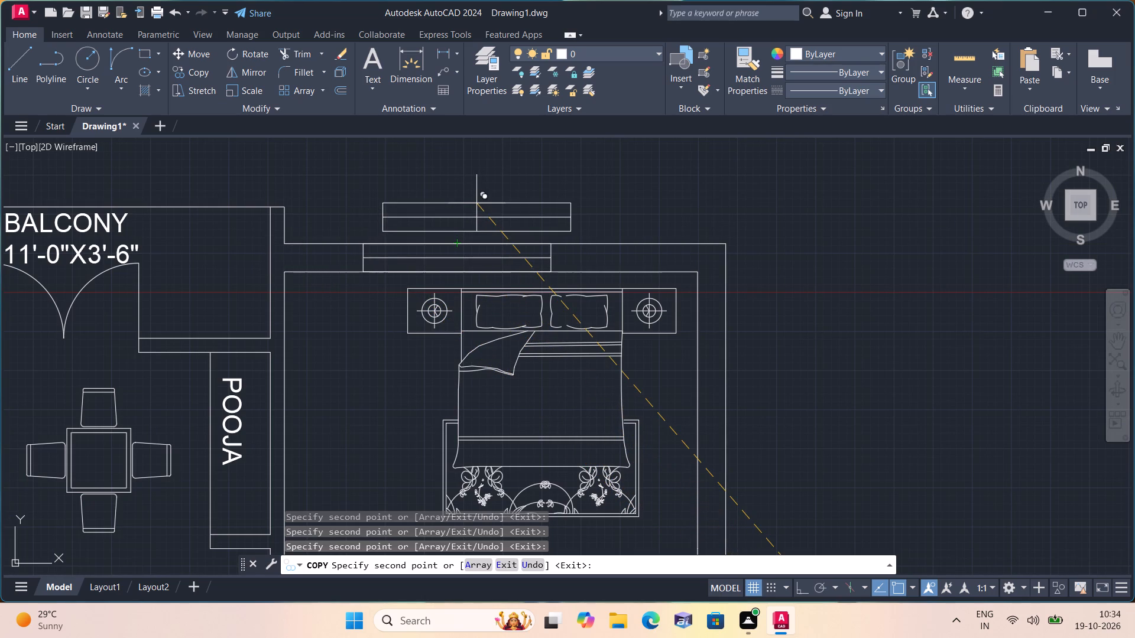
pyautogui.press('Escape')
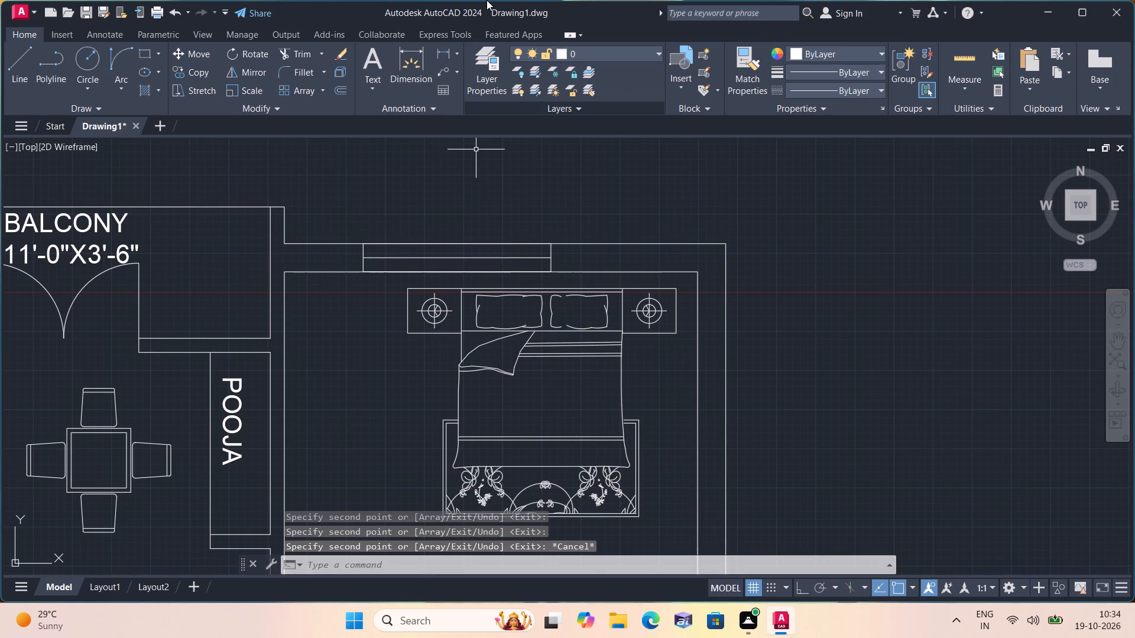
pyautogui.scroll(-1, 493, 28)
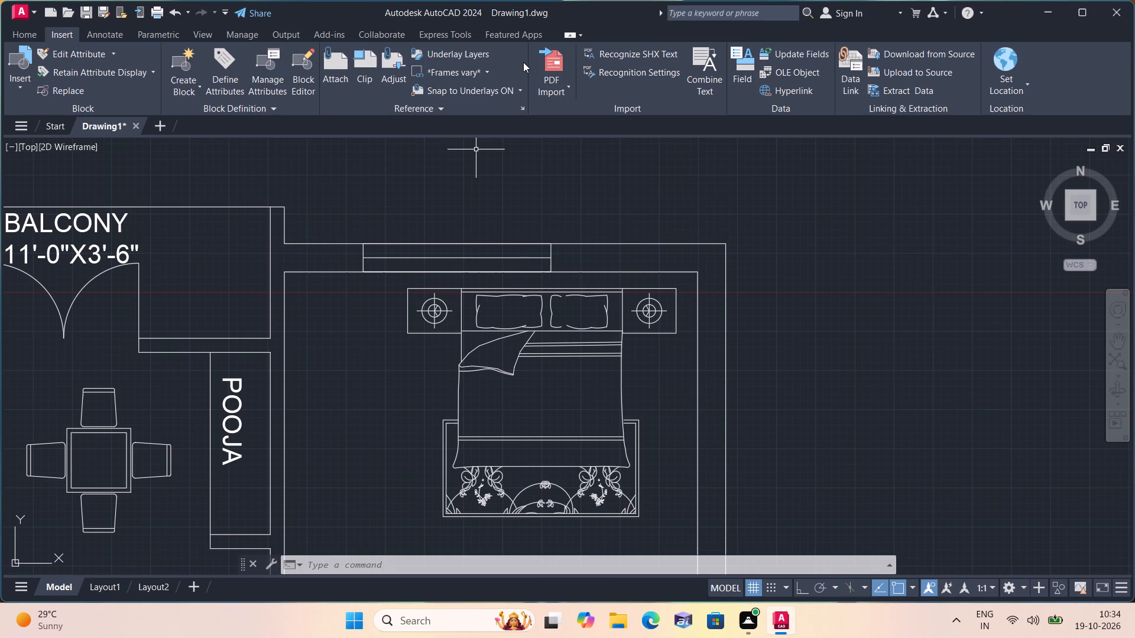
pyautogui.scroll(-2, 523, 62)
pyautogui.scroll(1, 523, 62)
# Copy the vertical 2' window symbol into the right outer wall of the upper flat's 7'-3"X4'-0" toilet.
pyautogui.scroll(-1, 552, 274)
pyautogui.moveTo(633, 313); pyautogui.dragTo(598, 251, button='middle')
pyautogui.scroll(-1, 620, 287)
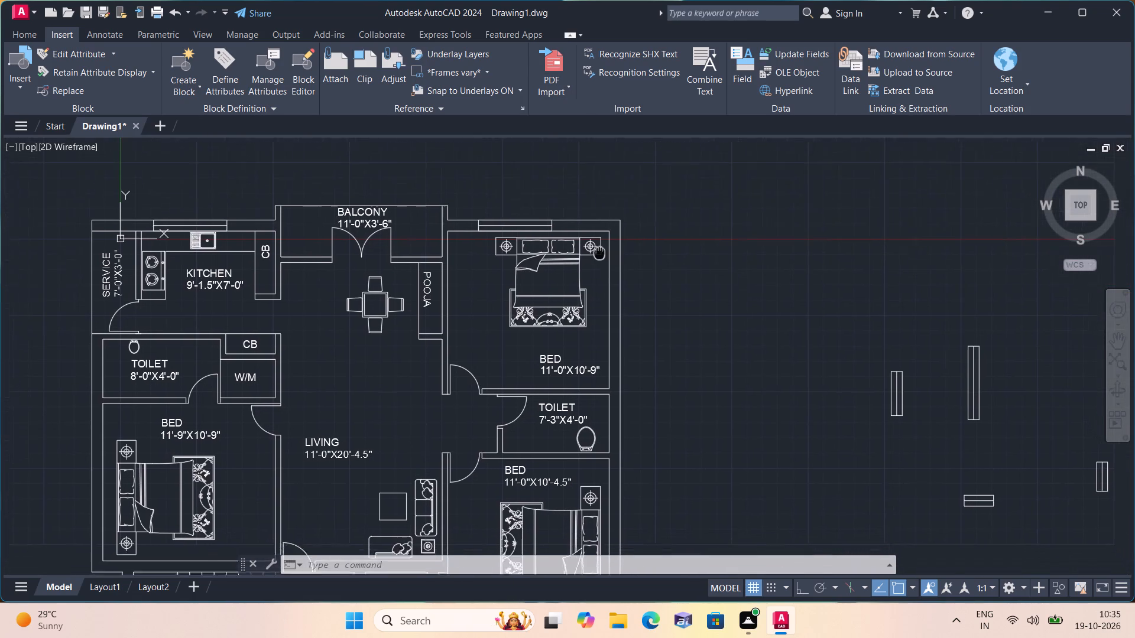
pyautogui.moveTo(598, 251); pyautogui.dragTo(595, 248, button='middle')
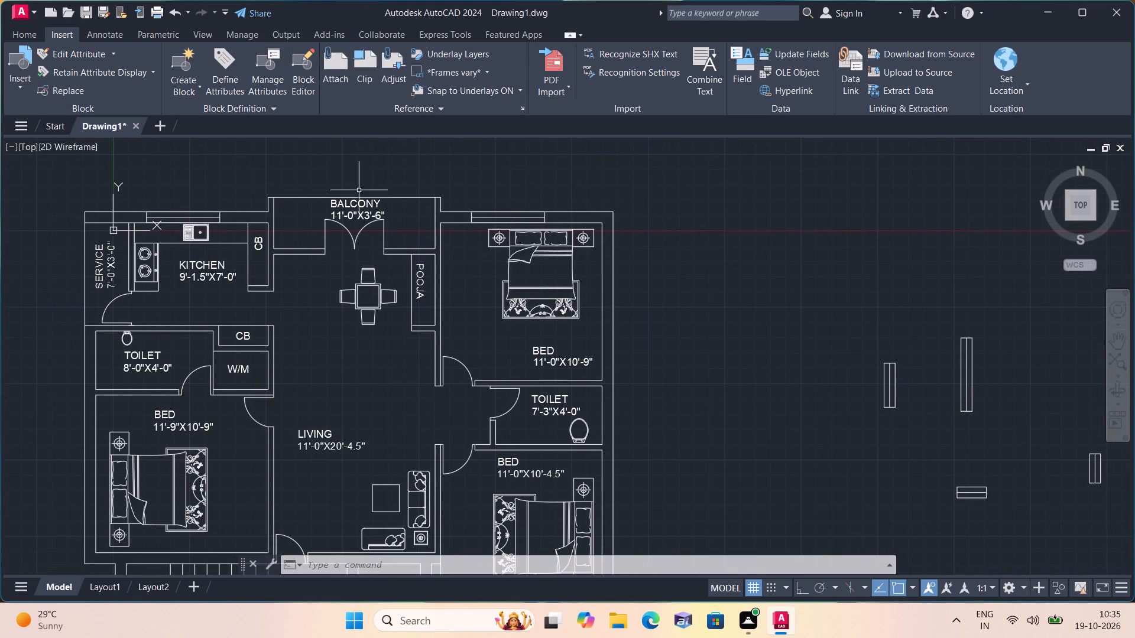
pyautogui.click(20, 32)
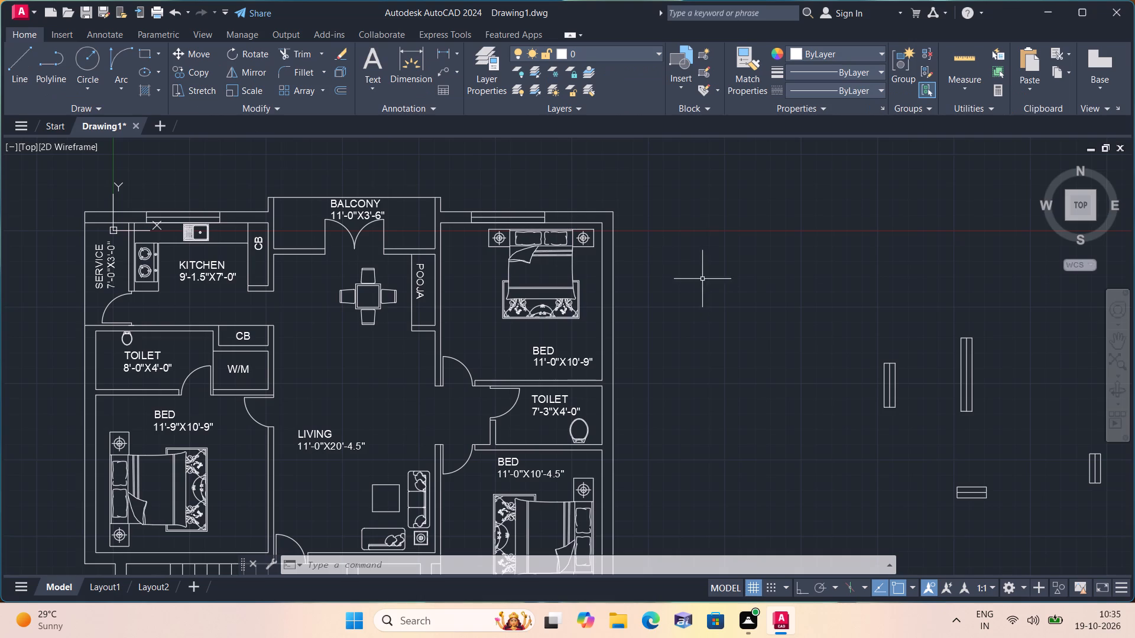
pyautogui.moveTo(882, 422); pyautogui.dragTo(677, 334, button='middle')
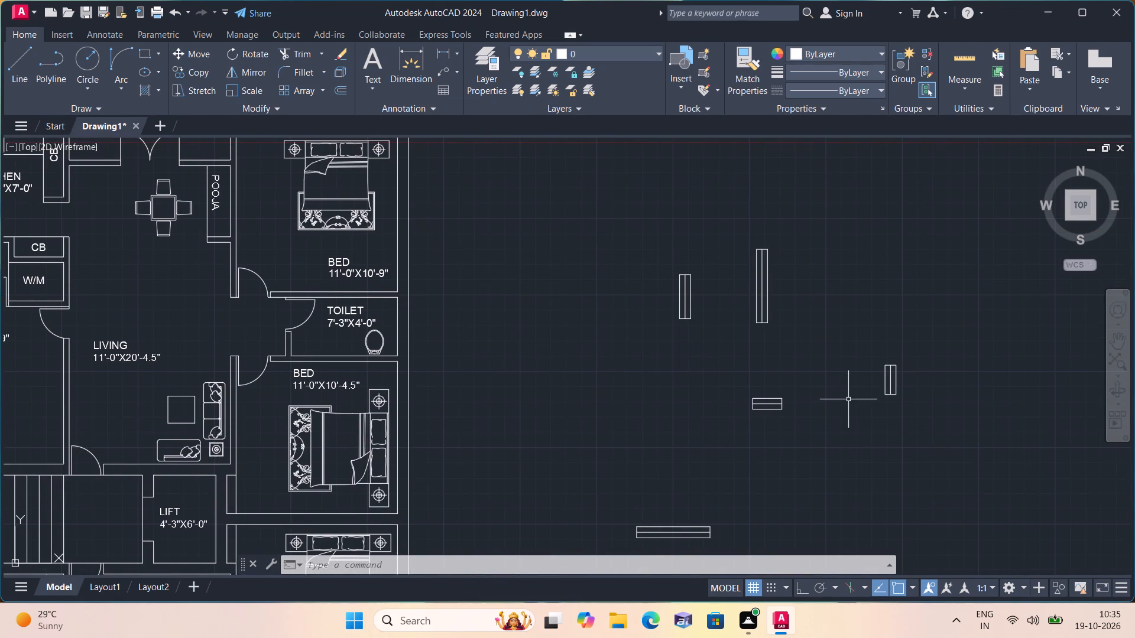
pyautogui.scroll(1, 858, 403)
pyautogui.moveTo(864, 426); pyautogui.dragTo(775, 313, button='middle')
pyautogui.scroll(-1, 774, 307)
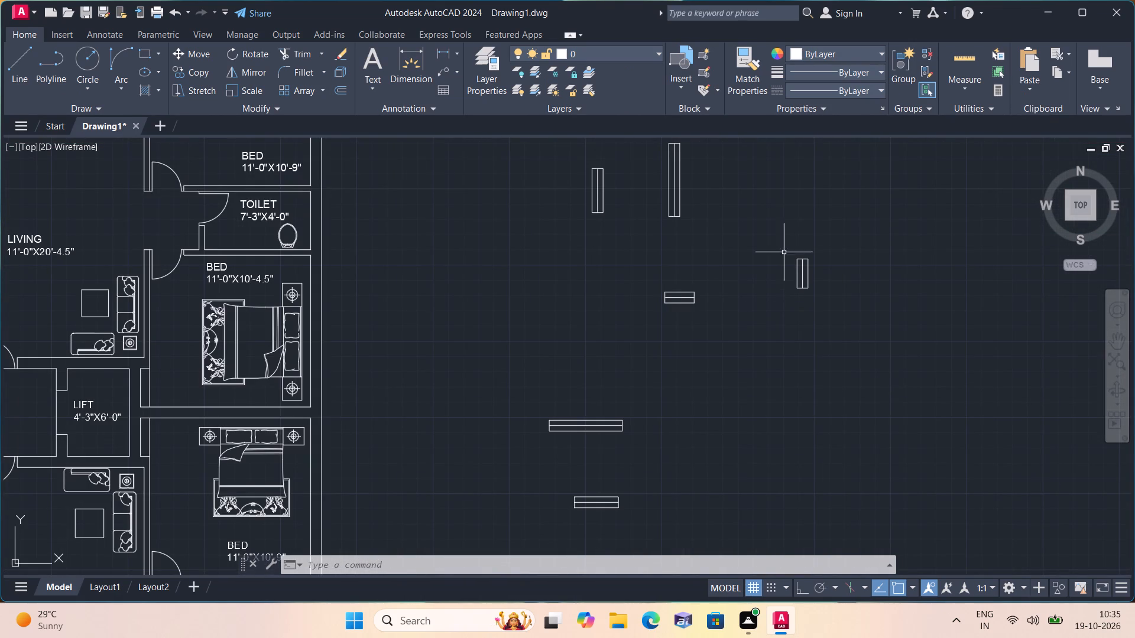
pyautogui.moveTo(784, 246); pyautogui.dragTo(812, 288)
pyautogui.click(868, 351)
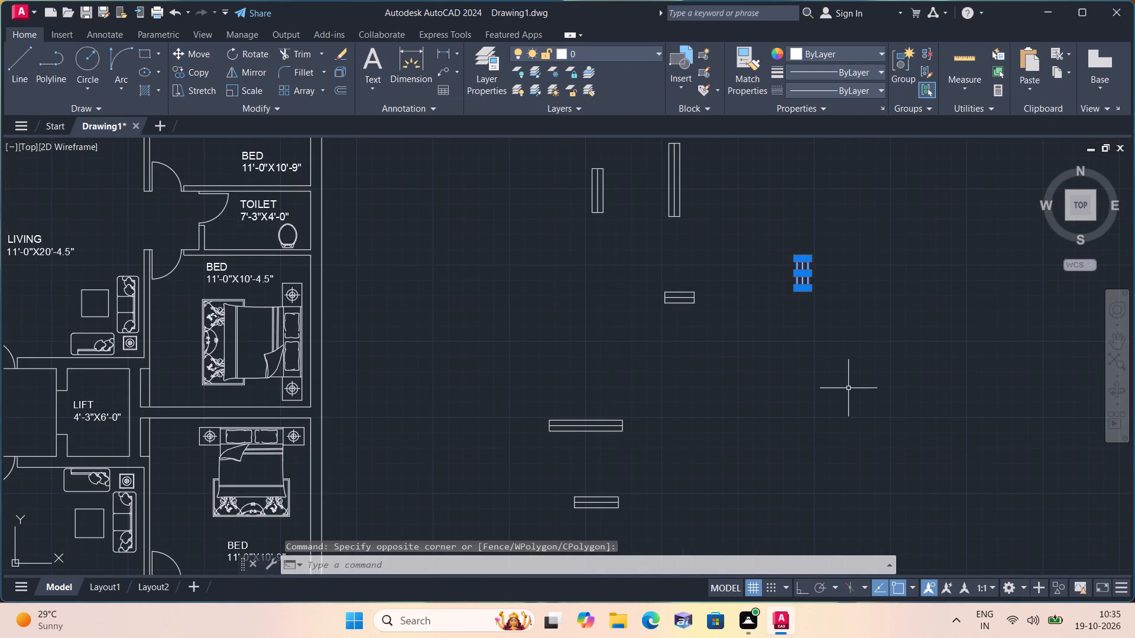
pyautogui.moveTo(195, 70); pyautogui.dragTo(197, 76)
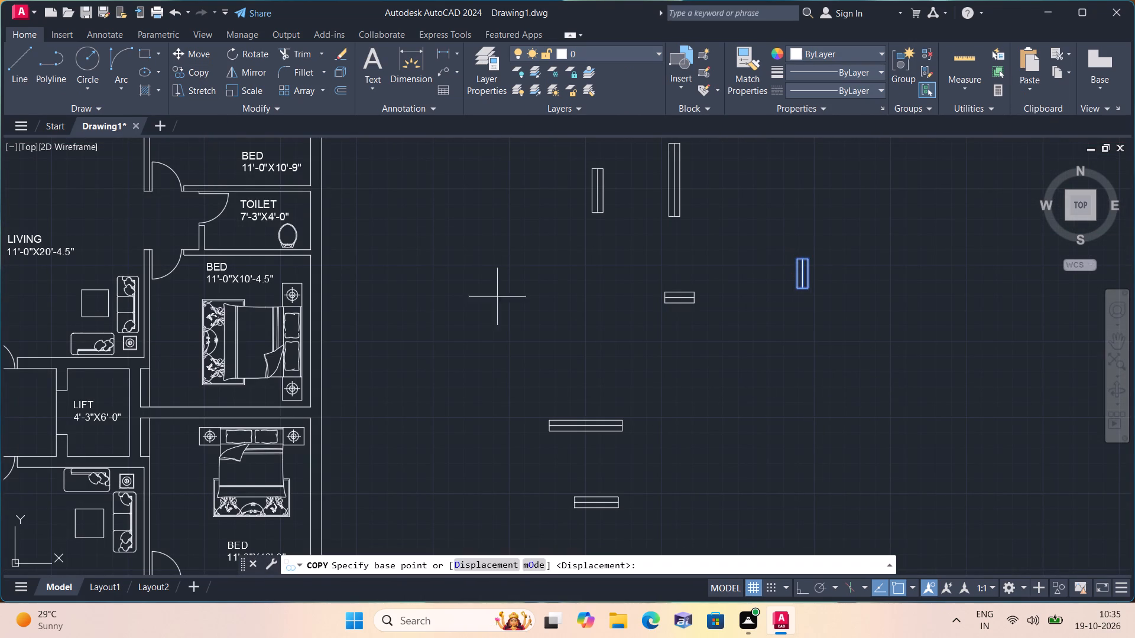
pyautogui.click(799, 272)
pyautogui.scroll(-2, 799, 272)
pyautogui.scroll(3, 558, 262)
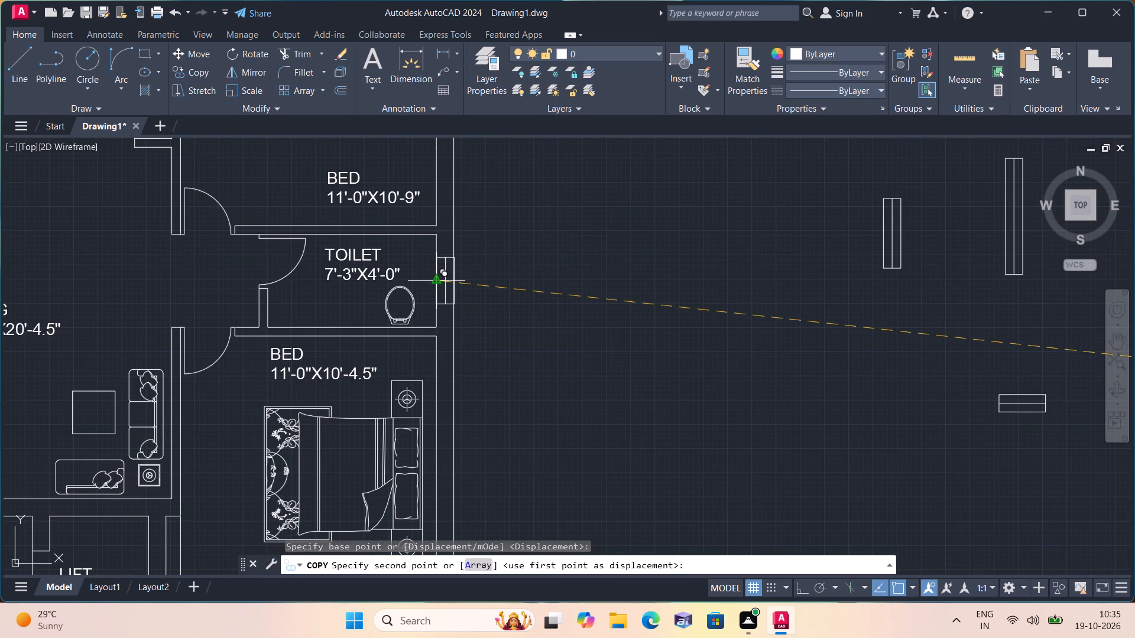
pyautogui.click(437, 281)
# Place another copy of the vertical 2' window in the right outer wall of the lower flat's 7'-3"X4'-0" toilet and end the copying.
pyautogui.scroll(-2, 491, 269)
pyautogui.moveTo(554, 361); pyautogui.dragTo(523, 225, button='middle')
pyautogui.scroll(2, 413, 405)
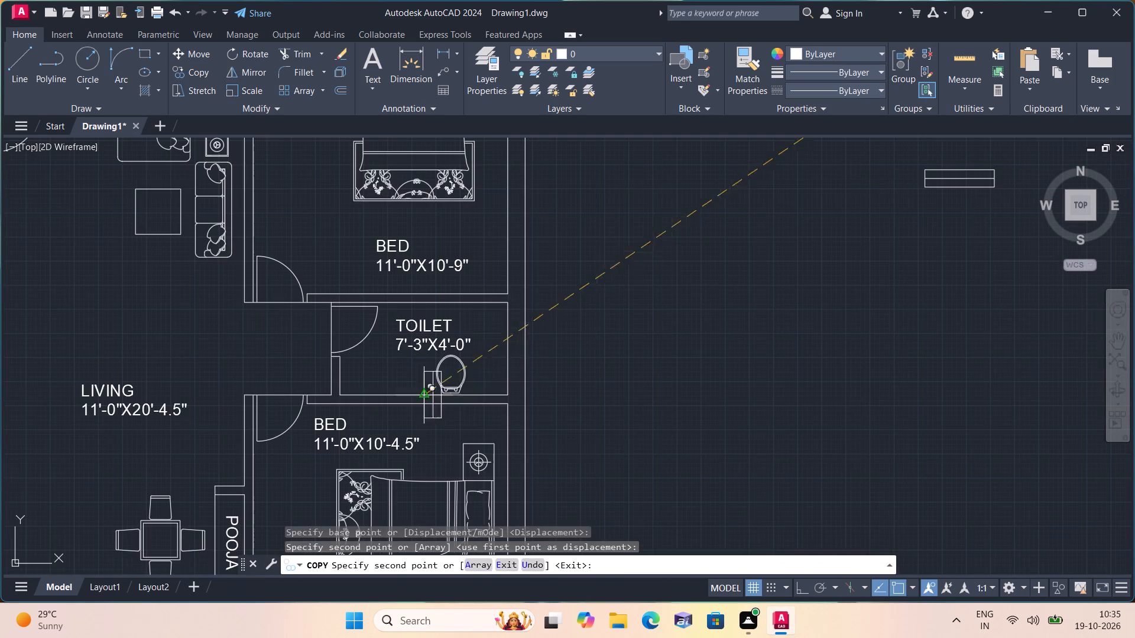
pyautogui.click(507, 347)
pyautogui.press('space')
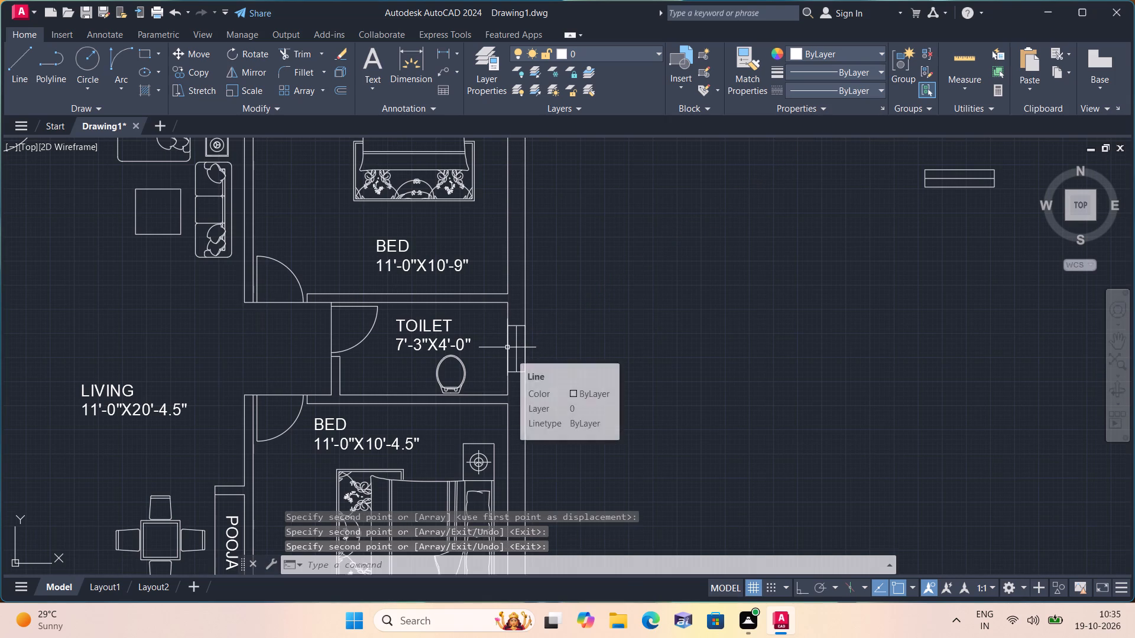
# Copy the vertical 5' window symbol into the right outer wall of the upper flat's 11'-0"X10'-4.5" bedroom, using its side midpoint as base point.
pyautogui.scroll(-1, 562, 333)
pyautogui.scroll(-2, 734, 331)
pyautogui.moveTo(718, 279); pyautogui.dragTo(642, 414, button='middle')
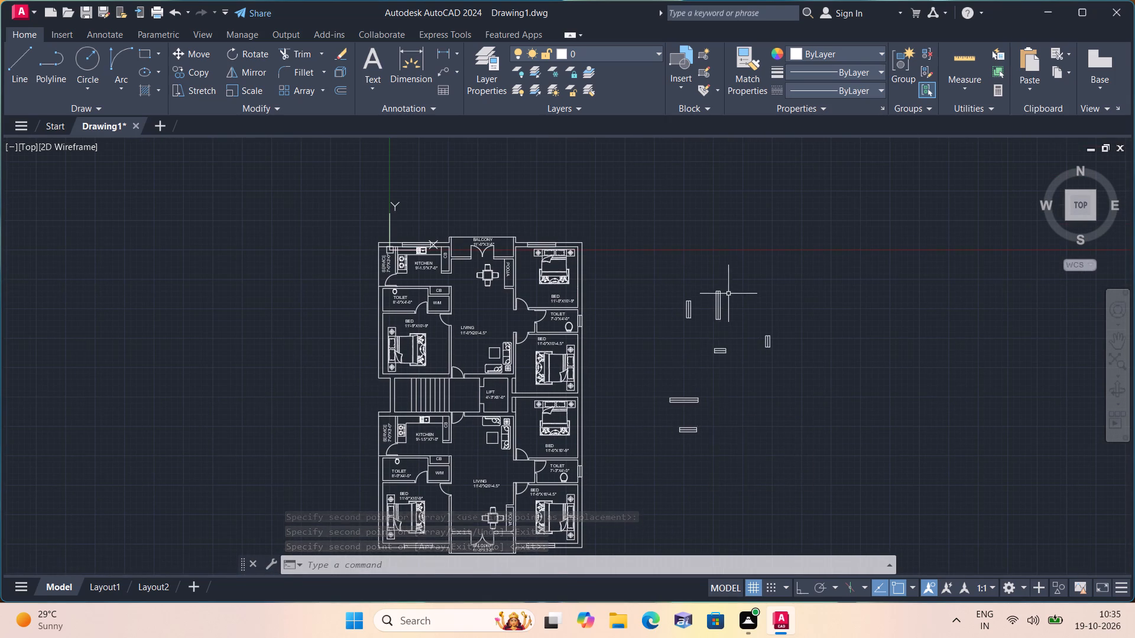
pyautogui.scroll(2, 729, 293)
pyautogui.scroll(1, 678, 262)
pyautogui.moveTo(684, 259); pyautogui.dragTo(689, 331)
pyautogui.click(744, 447)
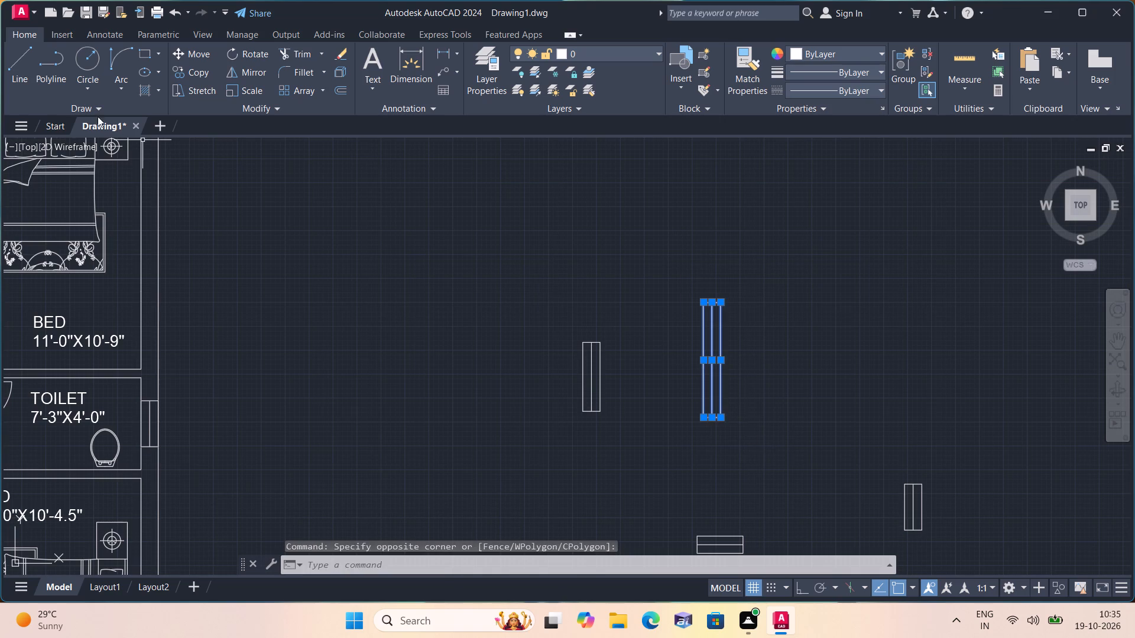
pyautogui.click(203, 67)
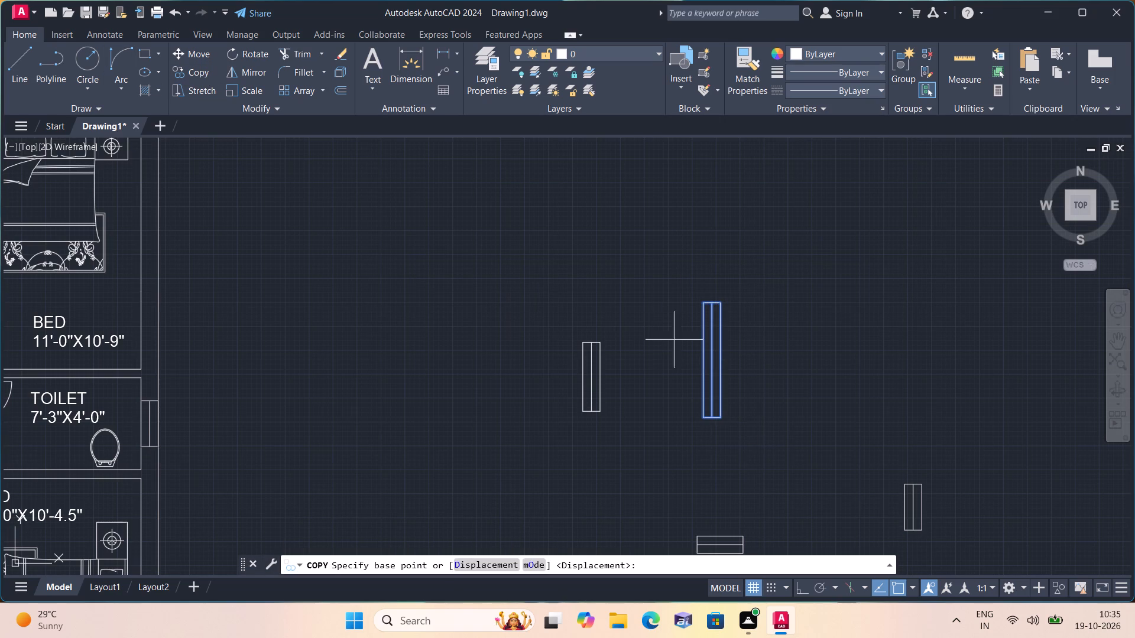
pyautogui.click(705, 364)
pyautogui.scroll(-2, 313, 263)
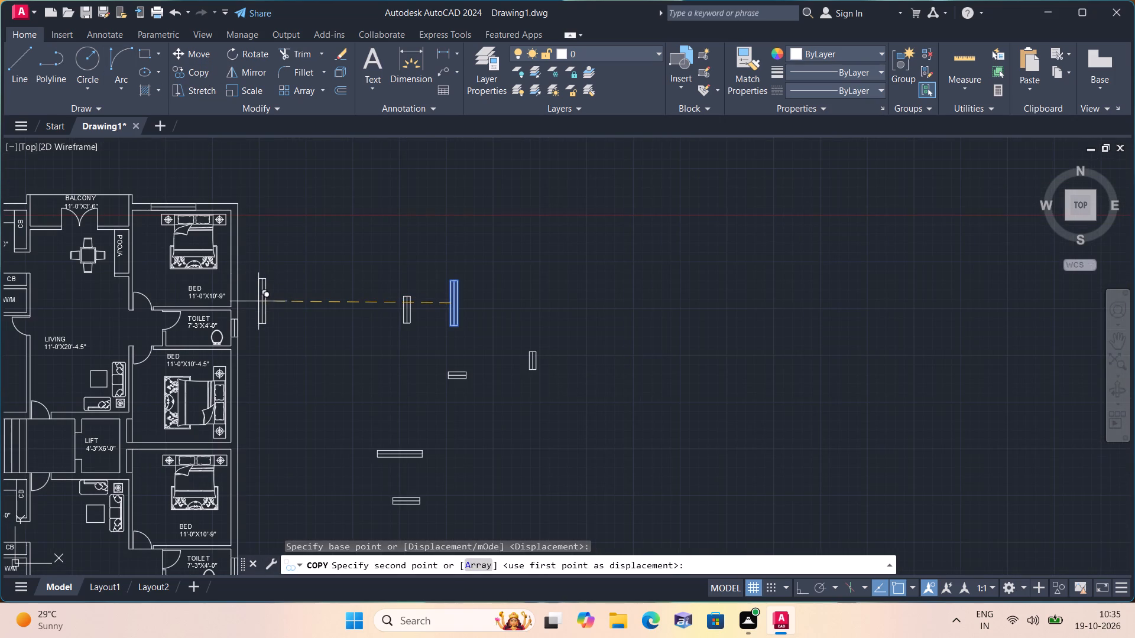
pyautogui.moveTo(263, 301); pyautogui.dragTo(369, 197, button='middle')
pyautogui.scroll(2, 332, 305)
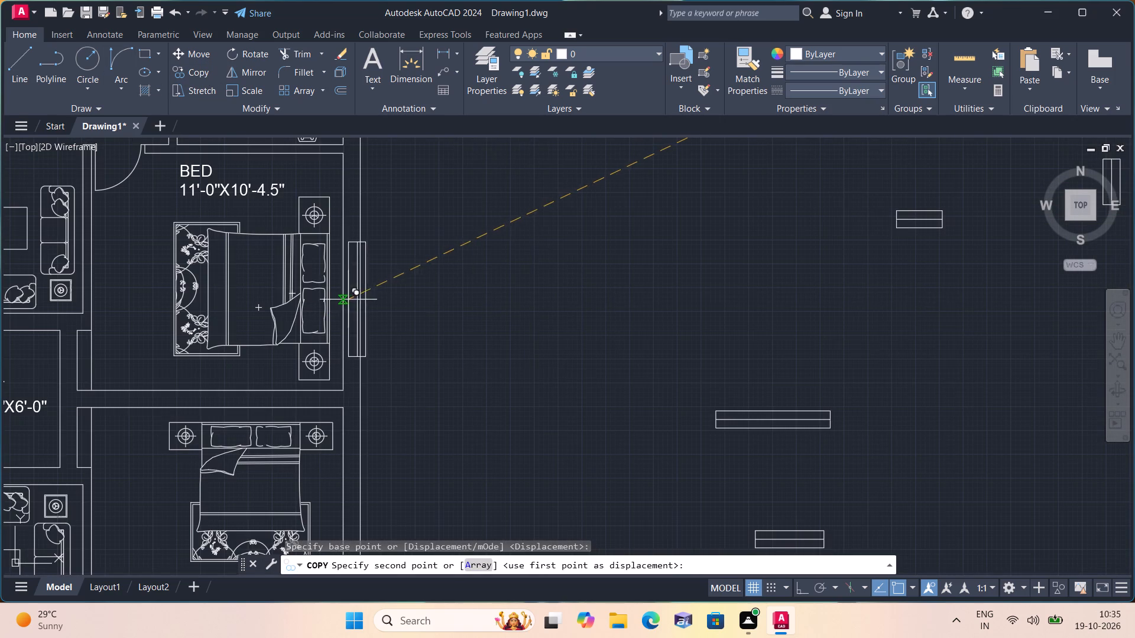
pyautogui.click(345, 268)
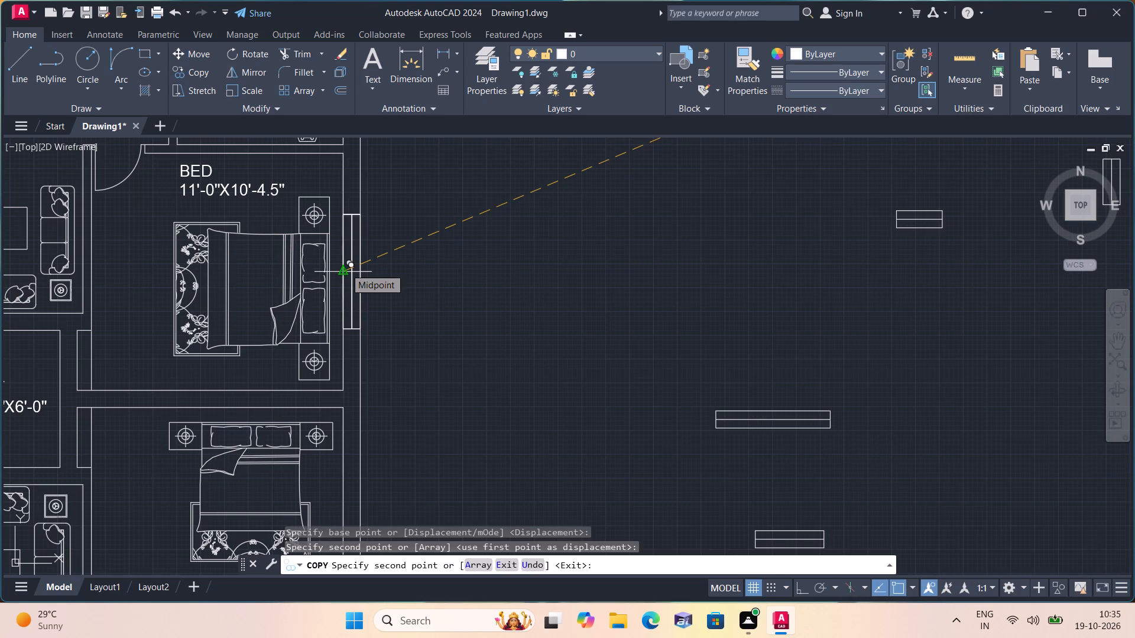
# Place another vertical 5' window copy in the right outer wall of the lower flat's 11'-0"X10'-9" bedroom and end the copying.
pyautogui.scroll(-1, 447, 313)
pyautogui.moveTo(447, 313); pyautogui.dragTo(472, 203, button='middle')
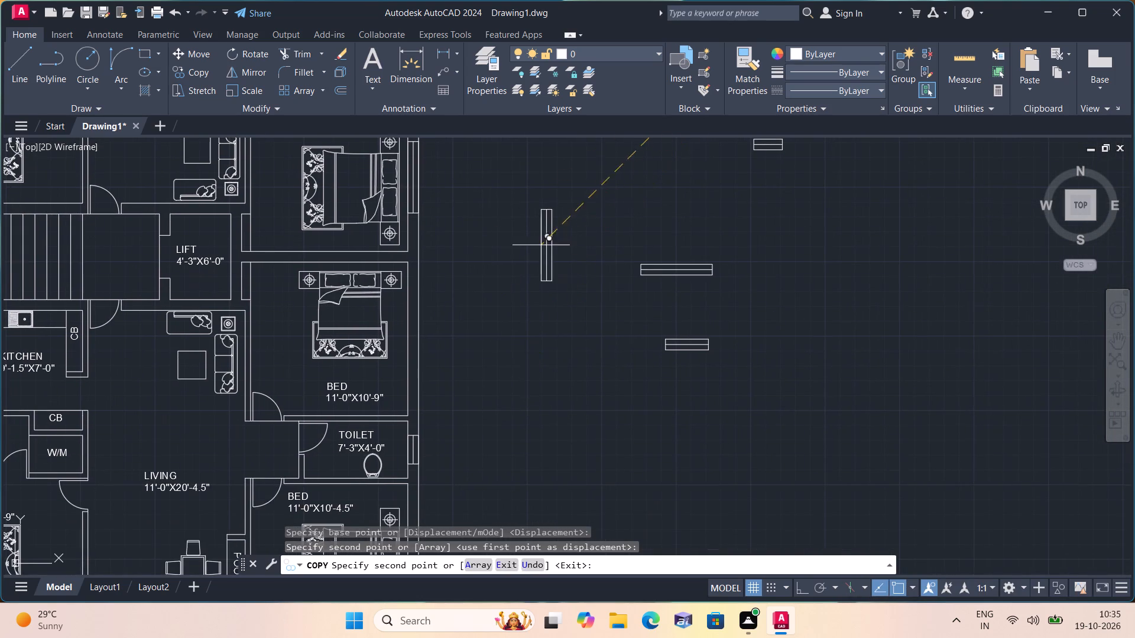
pyautogui.scroll(-1, 549, 235)
pyautogui.scroll(2, 461, 310)
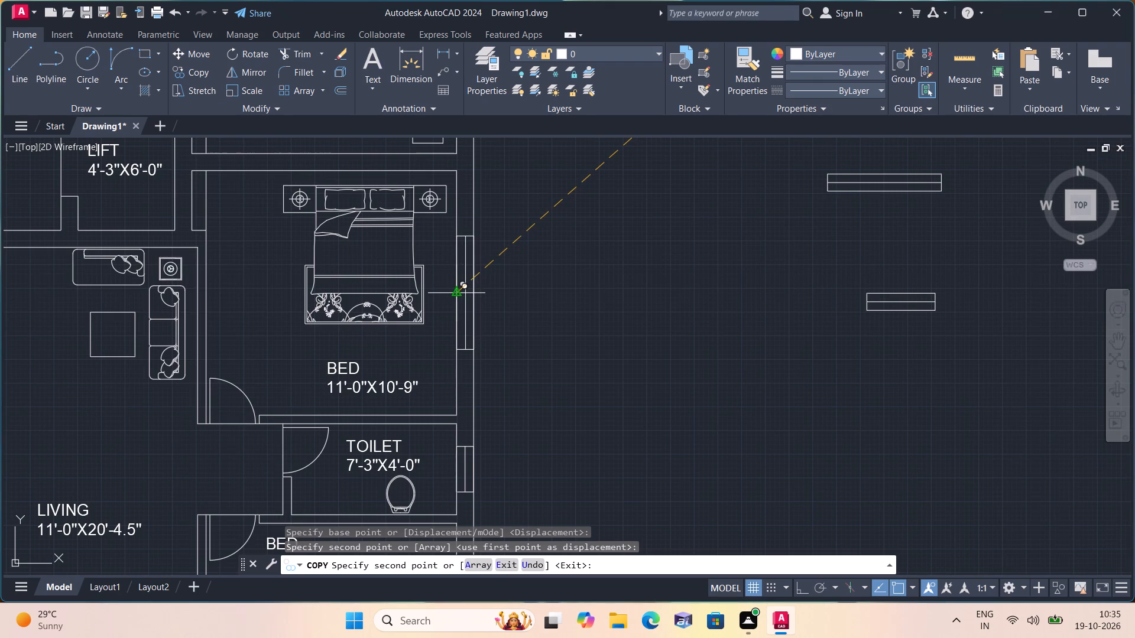
pyautogui.click(456, 292)
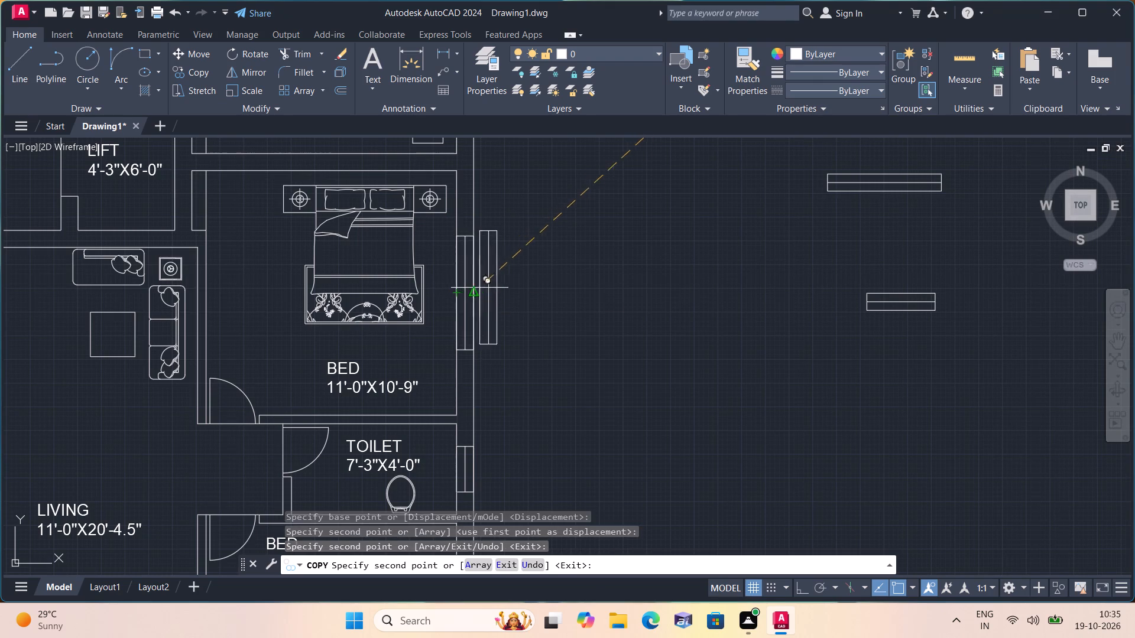
pyautogui.scroll(-1, 526, 289)
pyautogui.moveTo(555, 335); pyautogui.dragTo(574, 285, button='middle')
pyautogui.scroll(-1, 576, 282)
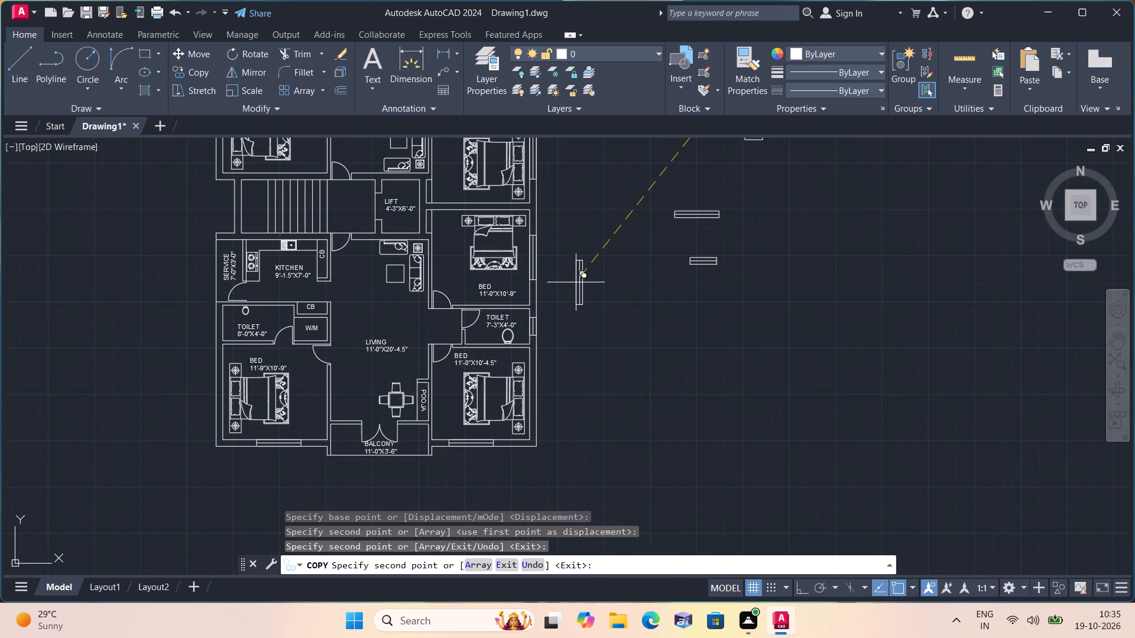
pyautogui.scroll(-1, 576, 282)
pyautogui.scroll(1, 591, 266)
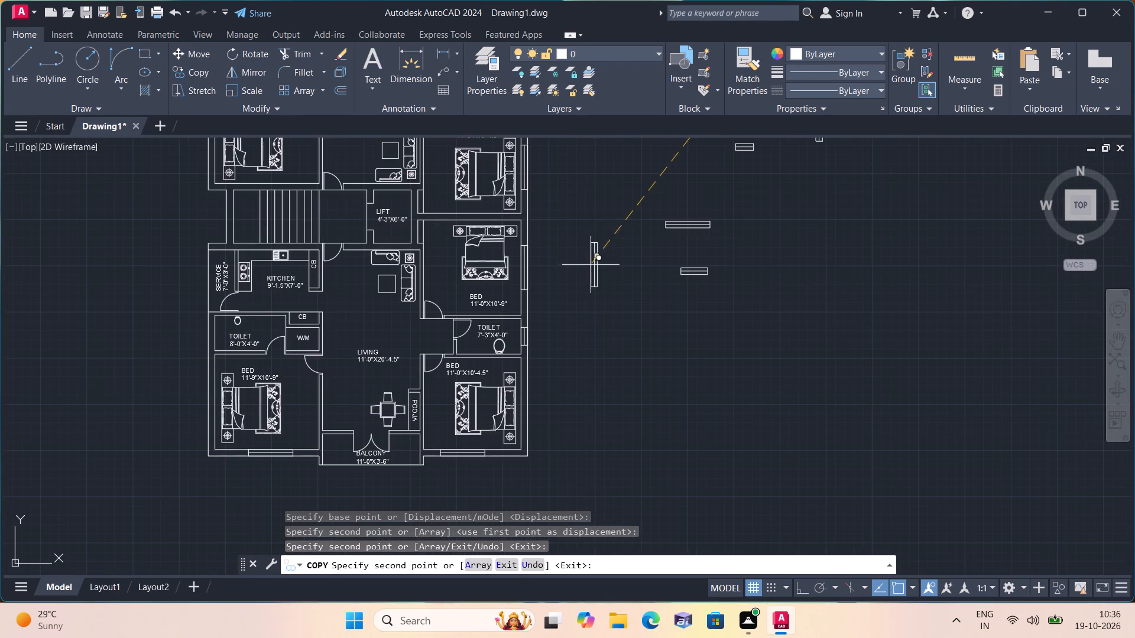
pyautogui.moveTo(627, 208); pyautogui.dragTo(597, 330, button='middle')
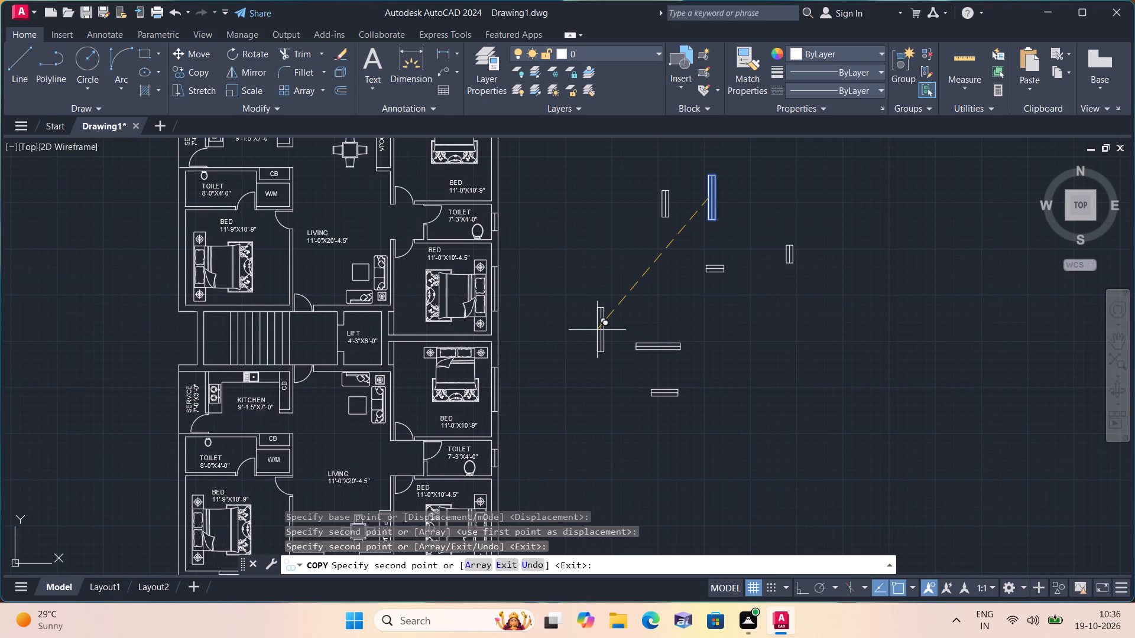
pyautogui.press('Escape')
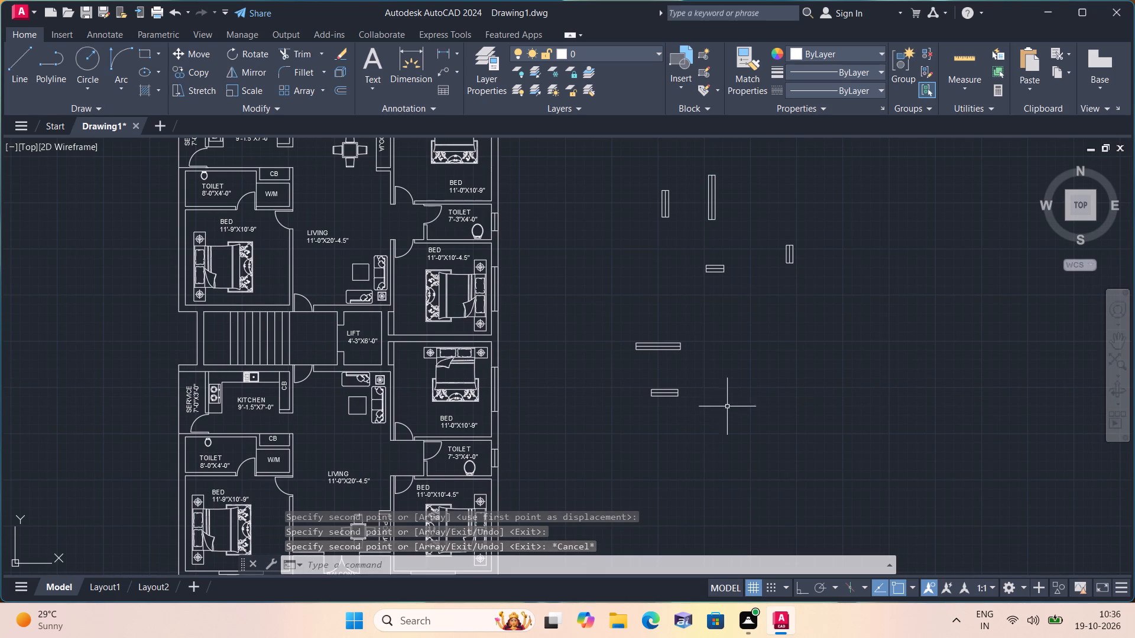
# Copy the vertical 2' window symbol into the left outer walls of the 8'-0"X4'-0" toilets in the upper and lower flats.
pyautogui.scroll(1, 767, 236)
pyautogui.click(768, 229)
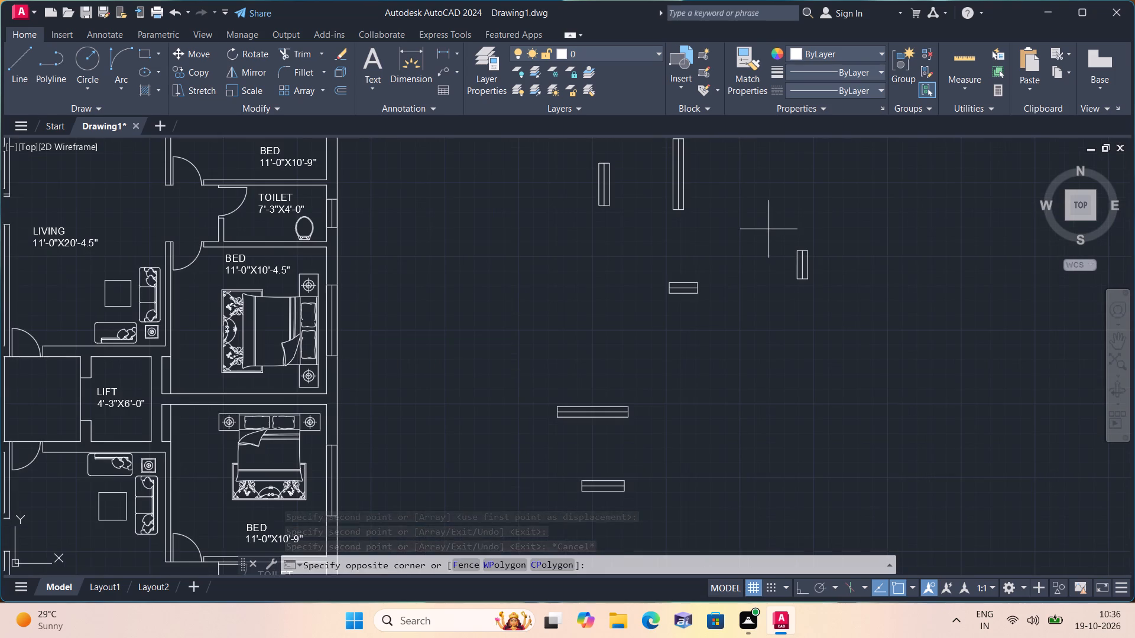
pyautogui.click(869, 331)
pyautogui.click(194, 70)
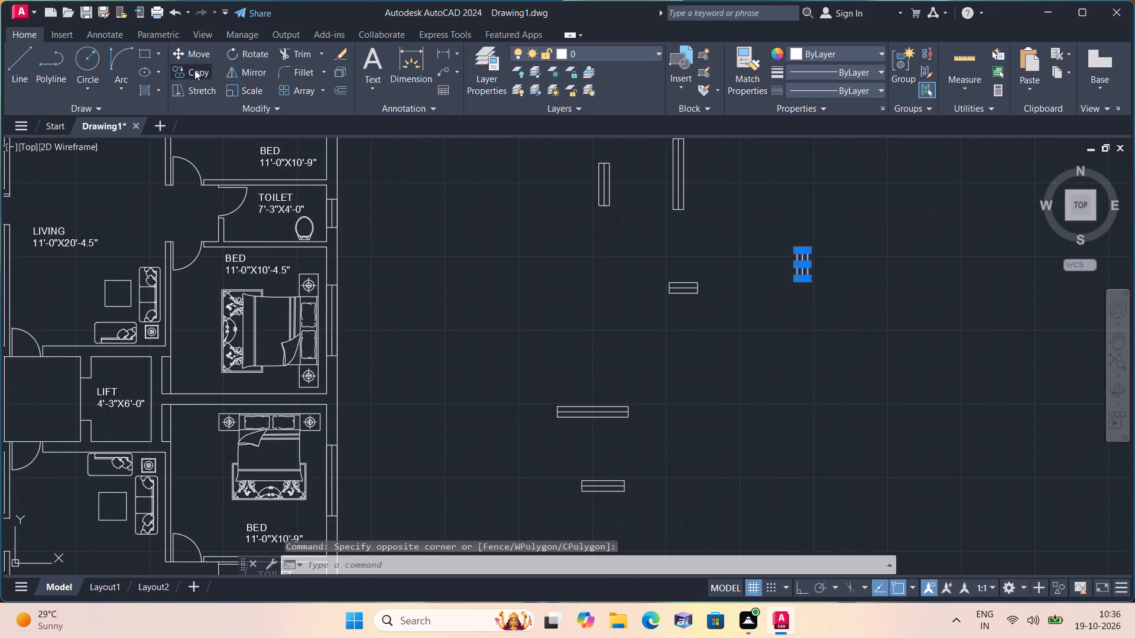
pyautogui.click(809, 266)
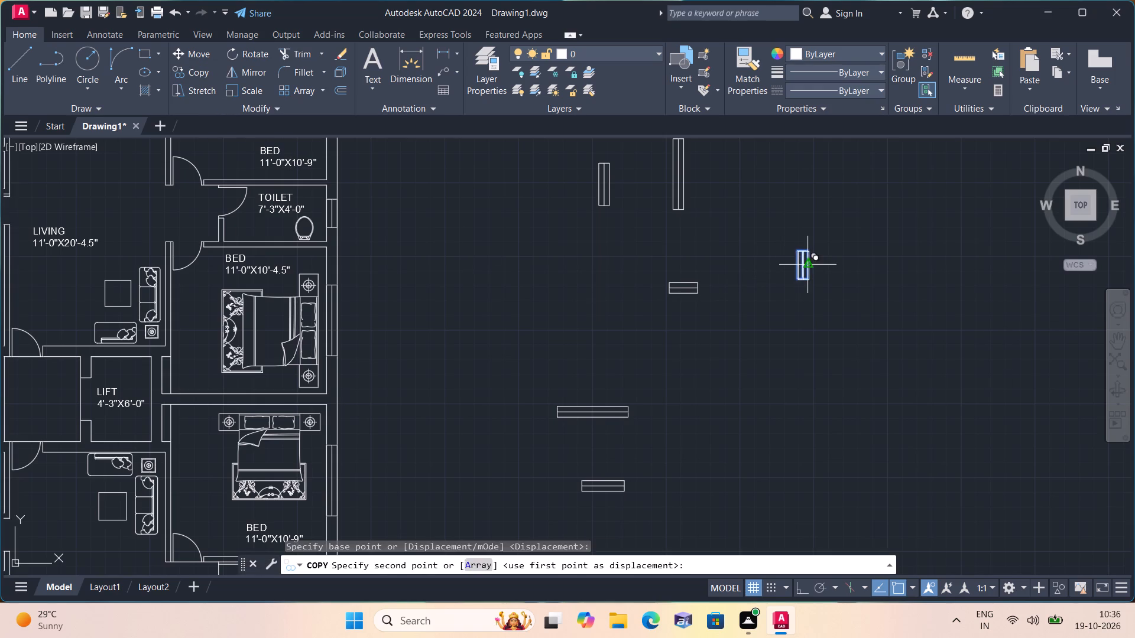
pyautogui.scroll(-1, 809, 266)
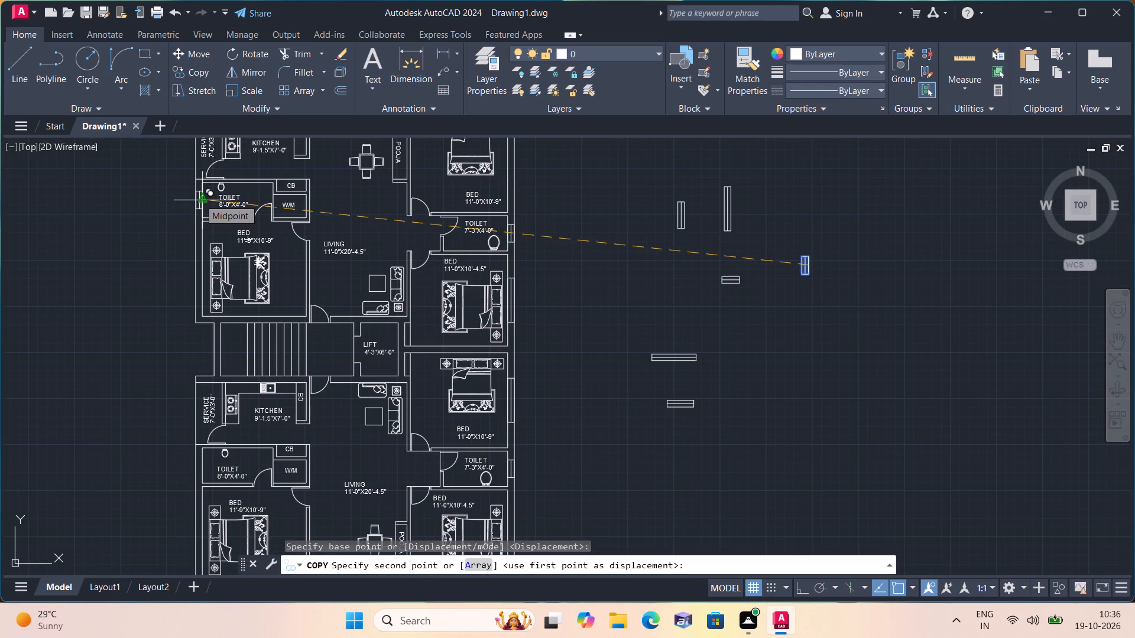
pyautogui.click(199, 199)
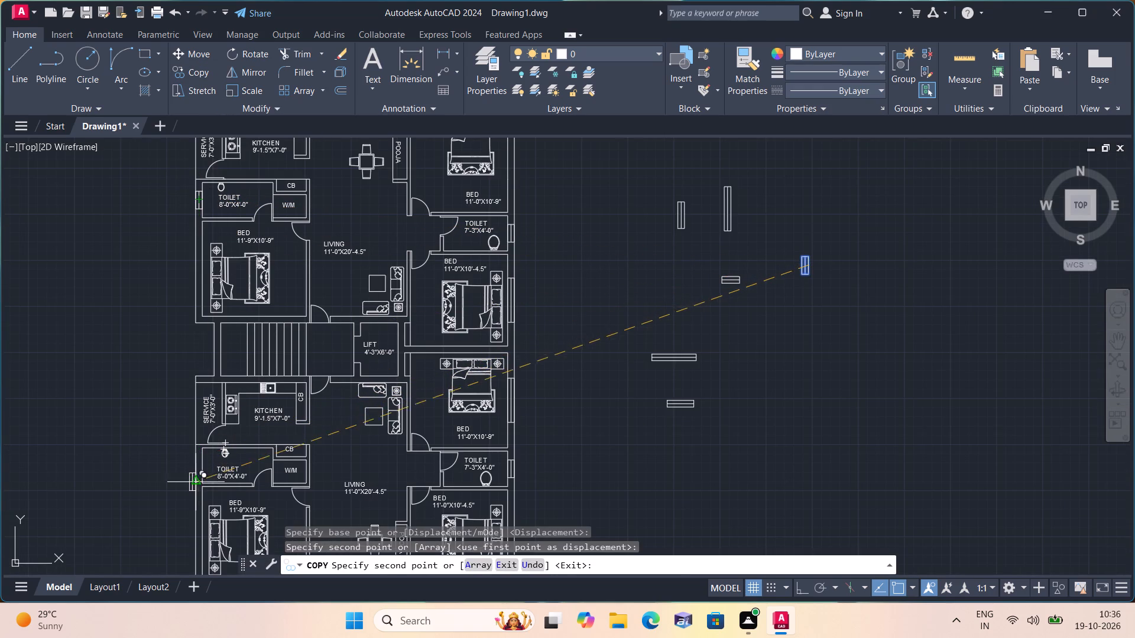
pyautogui.click(202, 466)
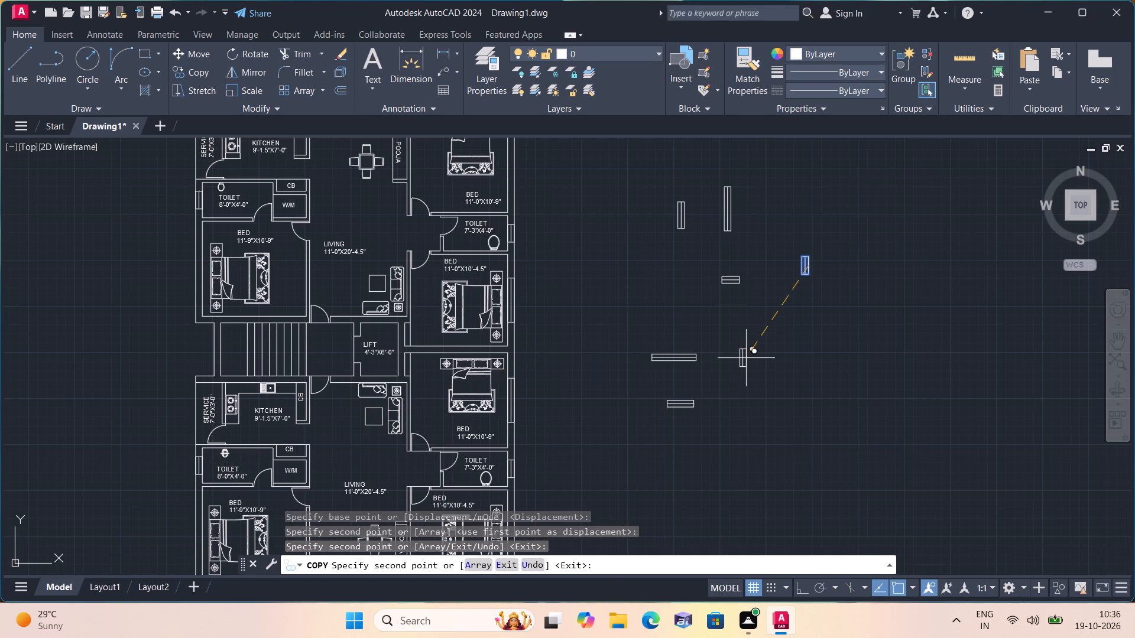
pyautogui.press('space')
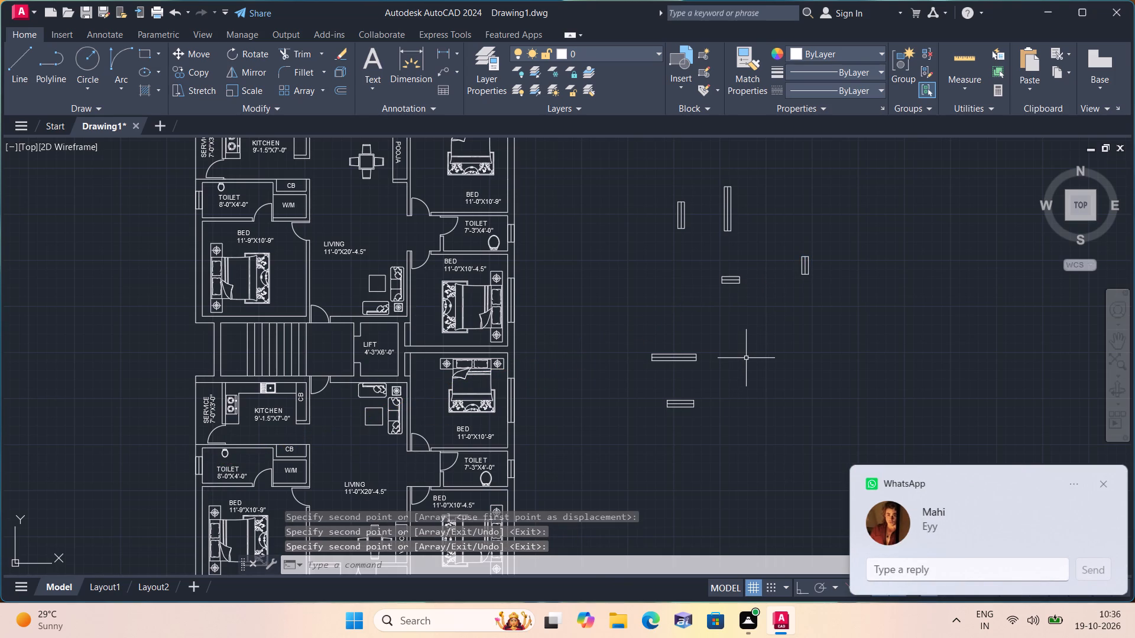
# Copy the vertical 5' window symbol into the left outer wall of the upper flat's 11'-9"X10'-9" bedroom, beside the bed.
pyautogui.scroll(-1, 805, 299)
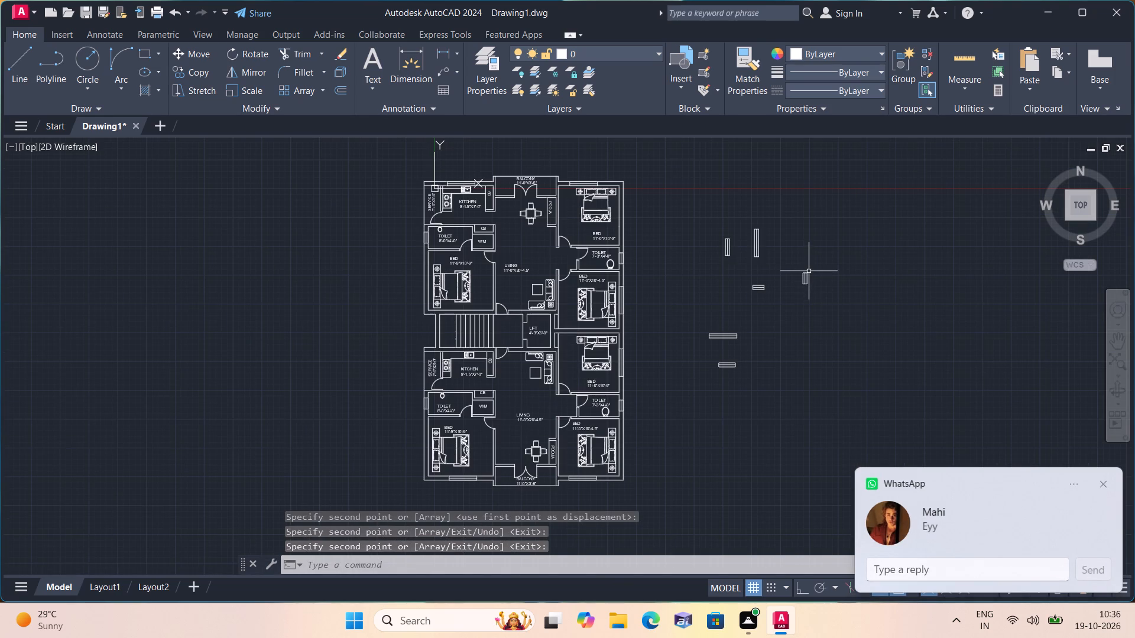
pyautogui.scroll(-1, 809, 271)
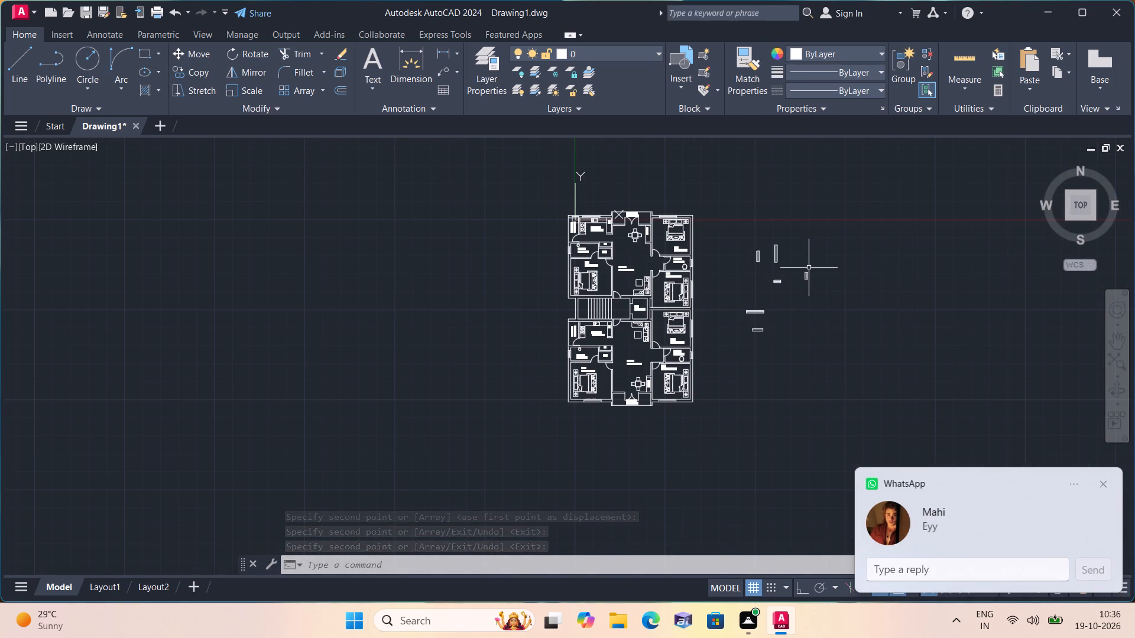
pyautogui.scroll(-1, 809, 250)
pyautogui.scroll(1, 802, 268)
pyautogui.moveTo(771, 255); pyautogui.dragTo(610, 279, button='middle')
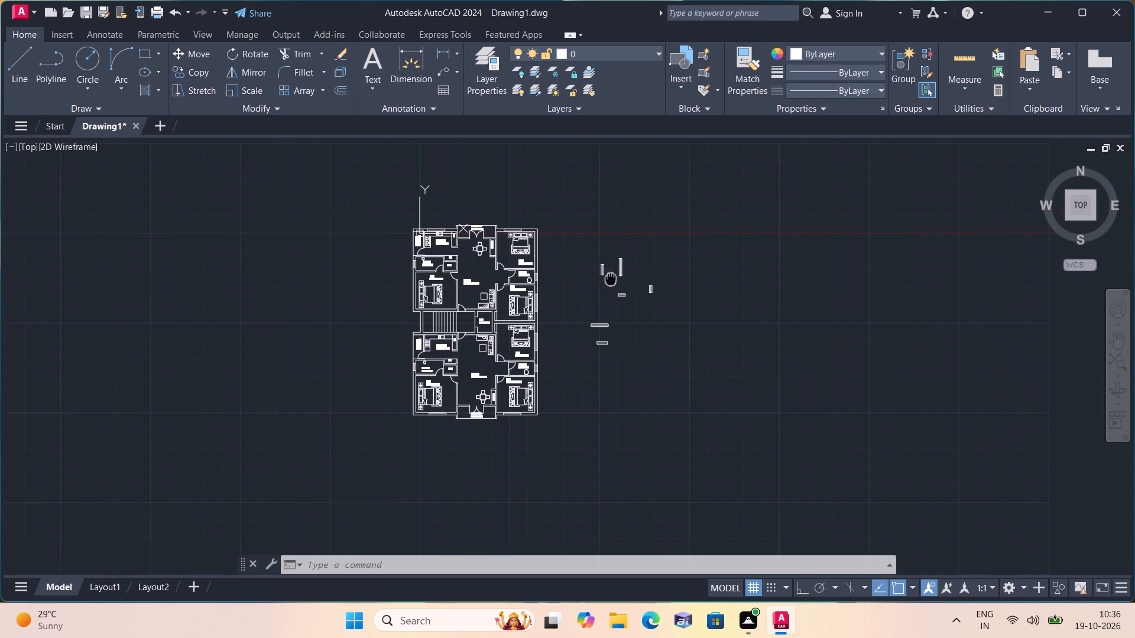
pyautogui.moveTo(610, 279); pyautogui.dragTo(609, 279, button='middle')
pyautogui.scroll(1, 611, 277)
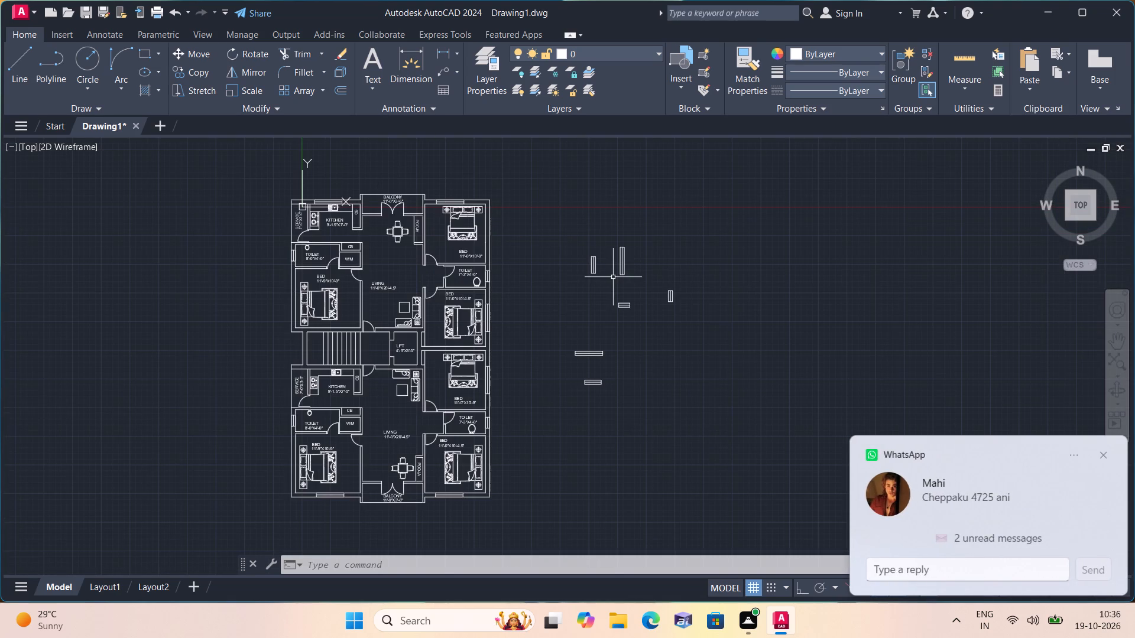
pyautogui.scroll(1, 613, 277)
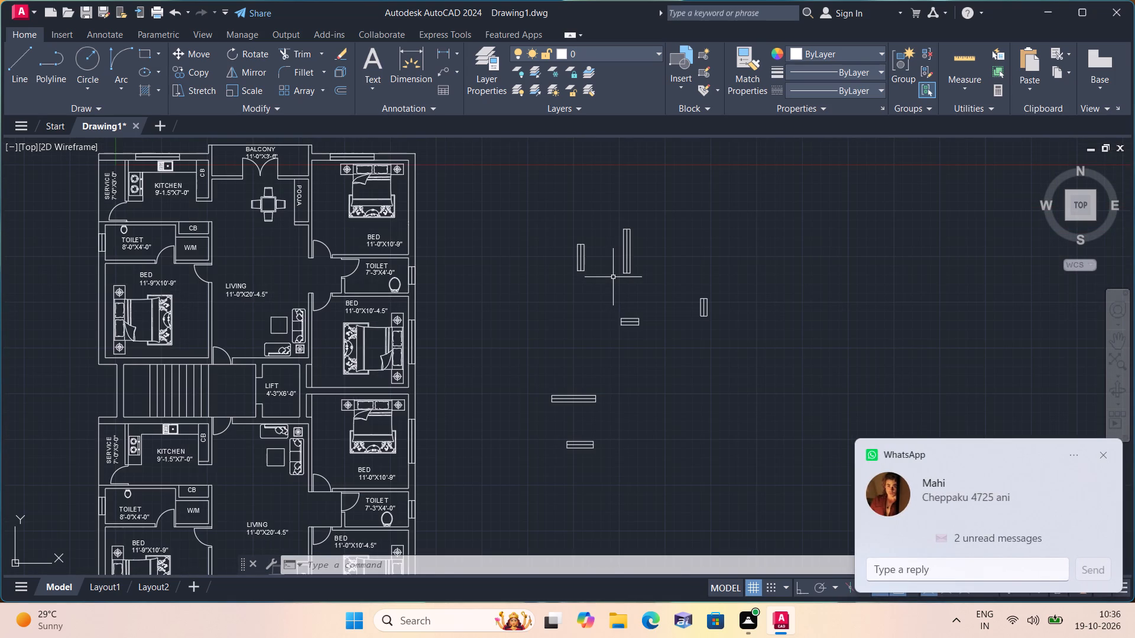
pyautogui.scroll(1, 630, 263)
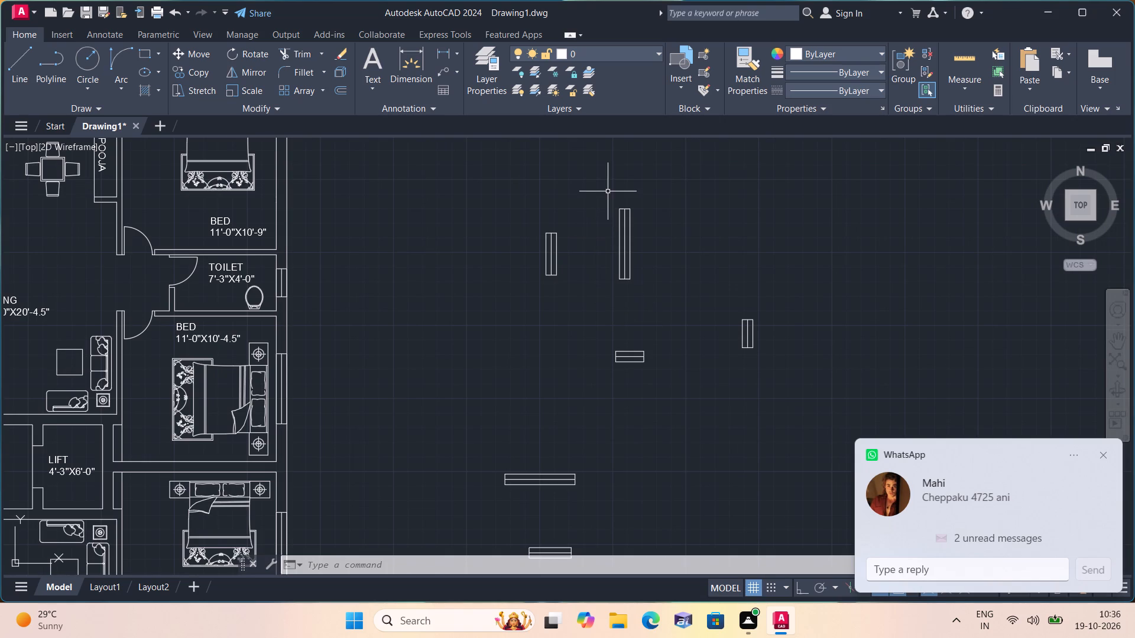
pyautogui.moveTo(608, 191); pyautogui.dragTo(627, 247)
pyautogui.click(666, 298)
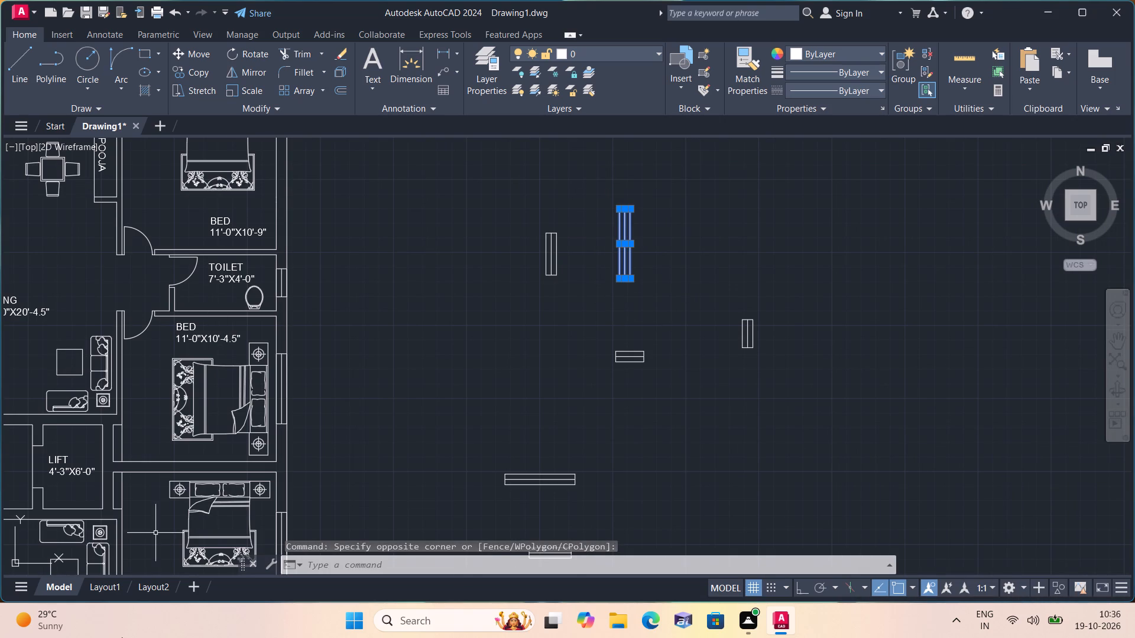
pyautogui.click(194, 77)
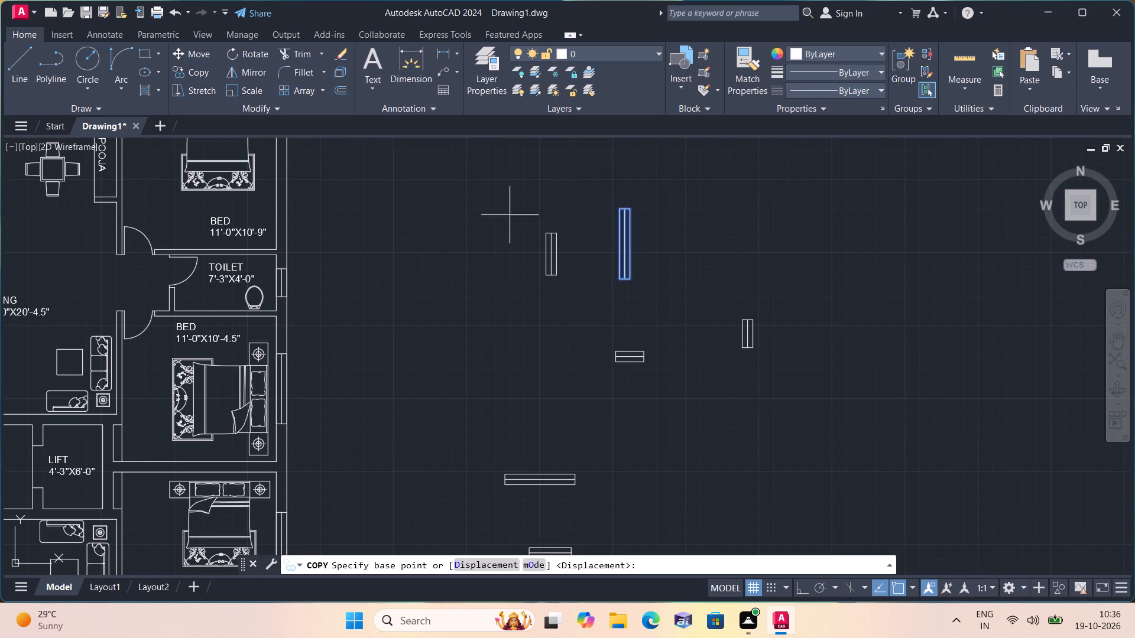
pyautogui.click(628, 244)
pyautogui.scroll(-2, 106, 520)
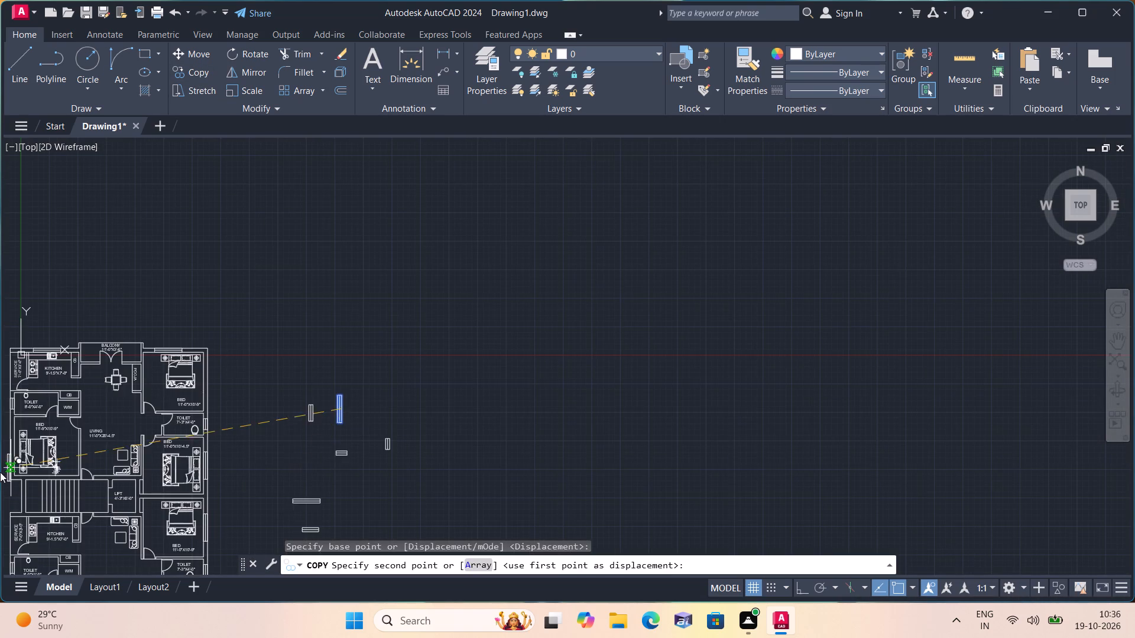
pyautogui.moveTo(45, 458); pyautogui.dragTo(589, 420, button='middle')
pyautogui.scroll(3, 572, 421)
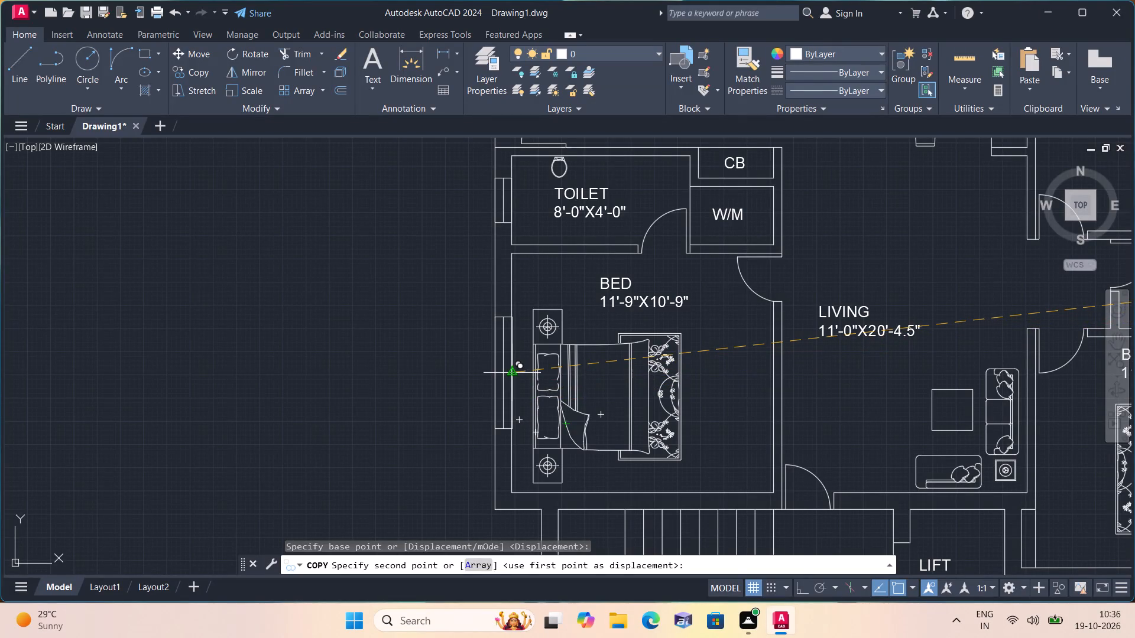
pyautogui.click(513, 372)
pyautogui.scroll(-1, 750, 425)
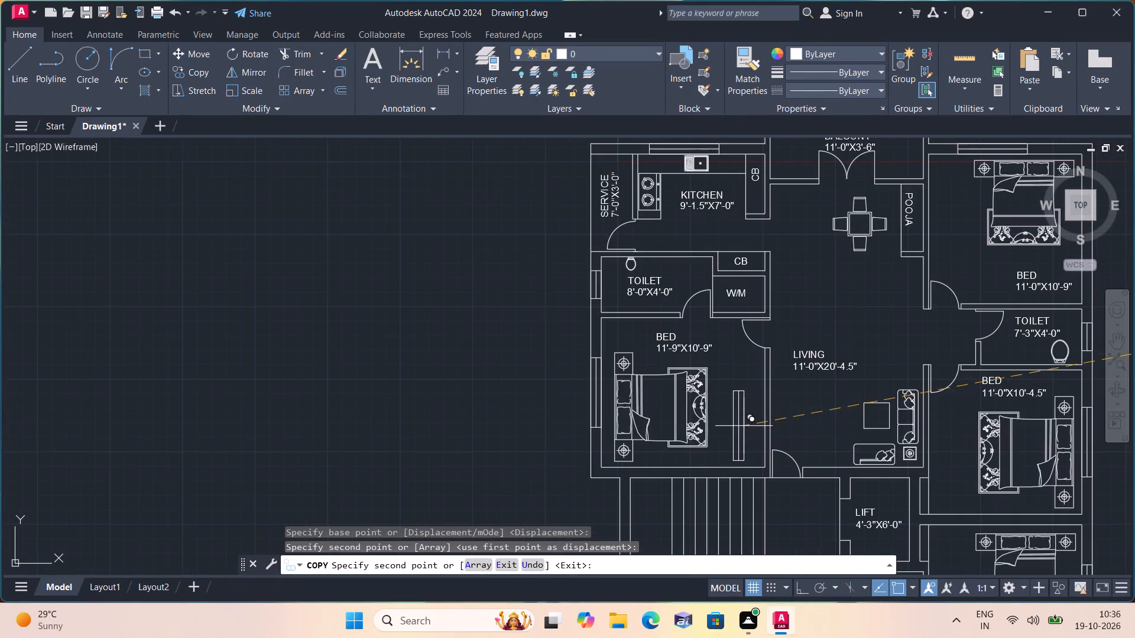
pyautogui.scroll(-1, 736, 426)
pyautogui.moveTo(735, 426); pyautogui.dragTo(620, 429, button='middle')
pyautogui.scroll(-1, 574, 433)
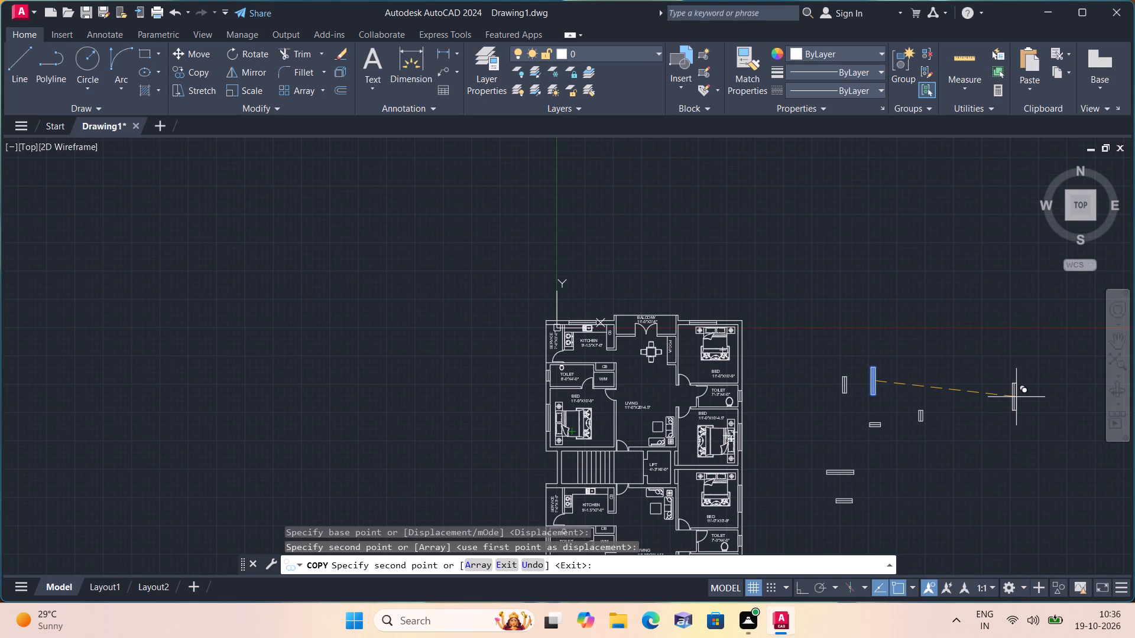
pyautogui.press('space')
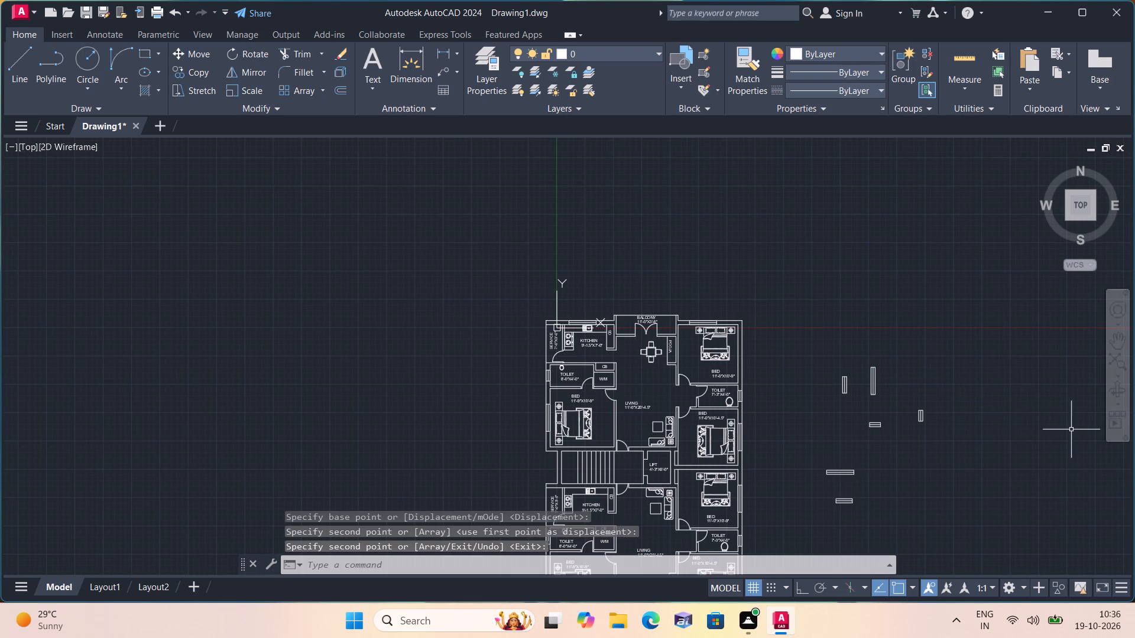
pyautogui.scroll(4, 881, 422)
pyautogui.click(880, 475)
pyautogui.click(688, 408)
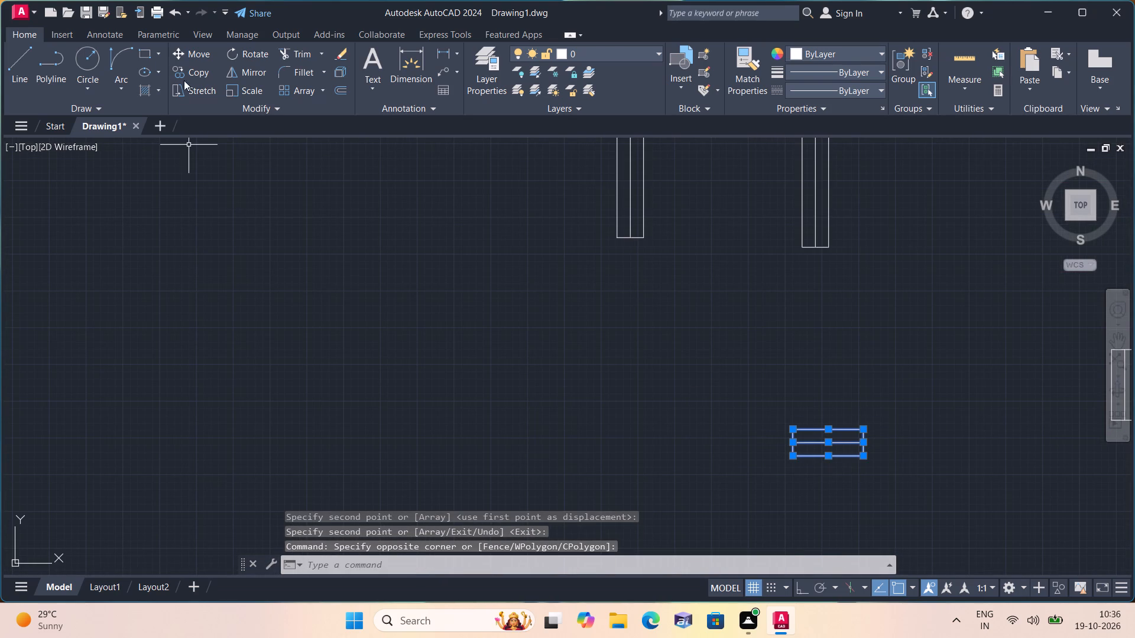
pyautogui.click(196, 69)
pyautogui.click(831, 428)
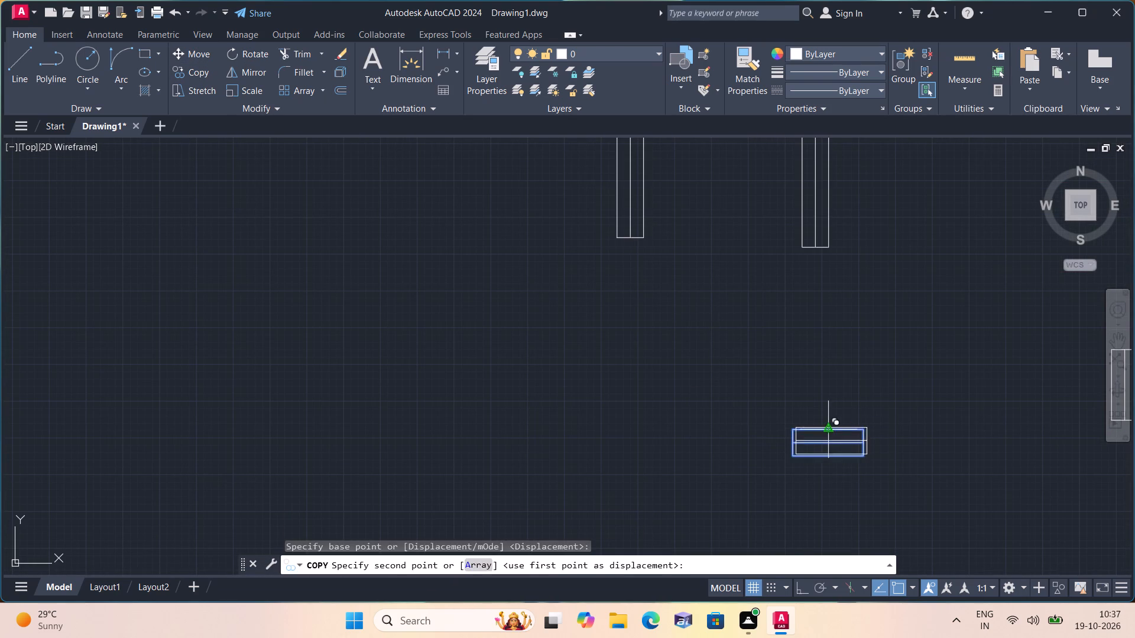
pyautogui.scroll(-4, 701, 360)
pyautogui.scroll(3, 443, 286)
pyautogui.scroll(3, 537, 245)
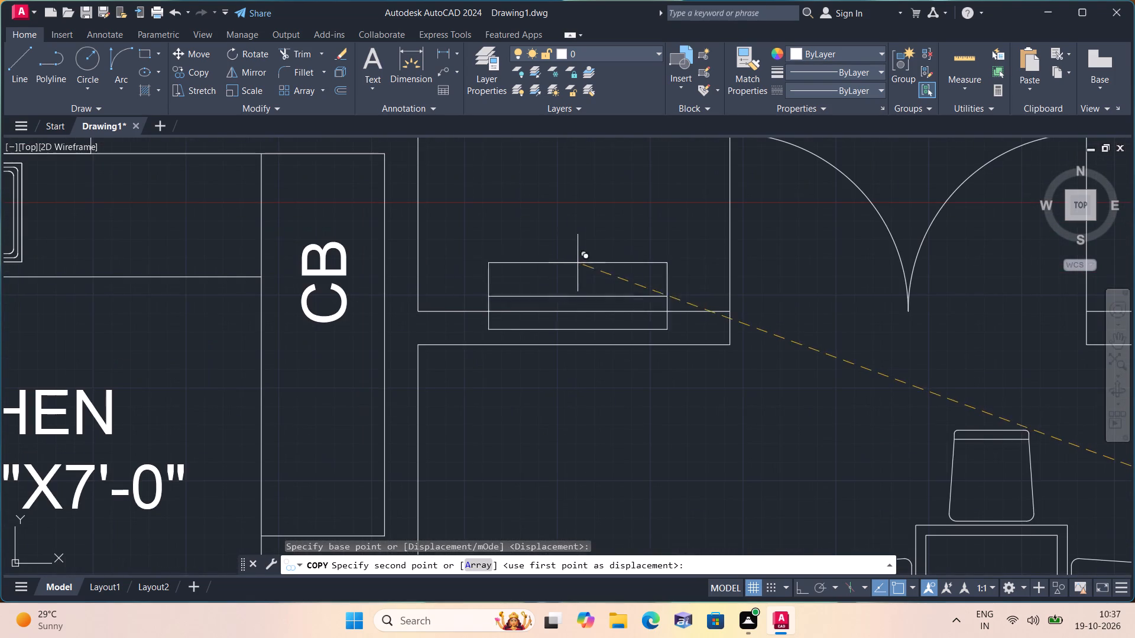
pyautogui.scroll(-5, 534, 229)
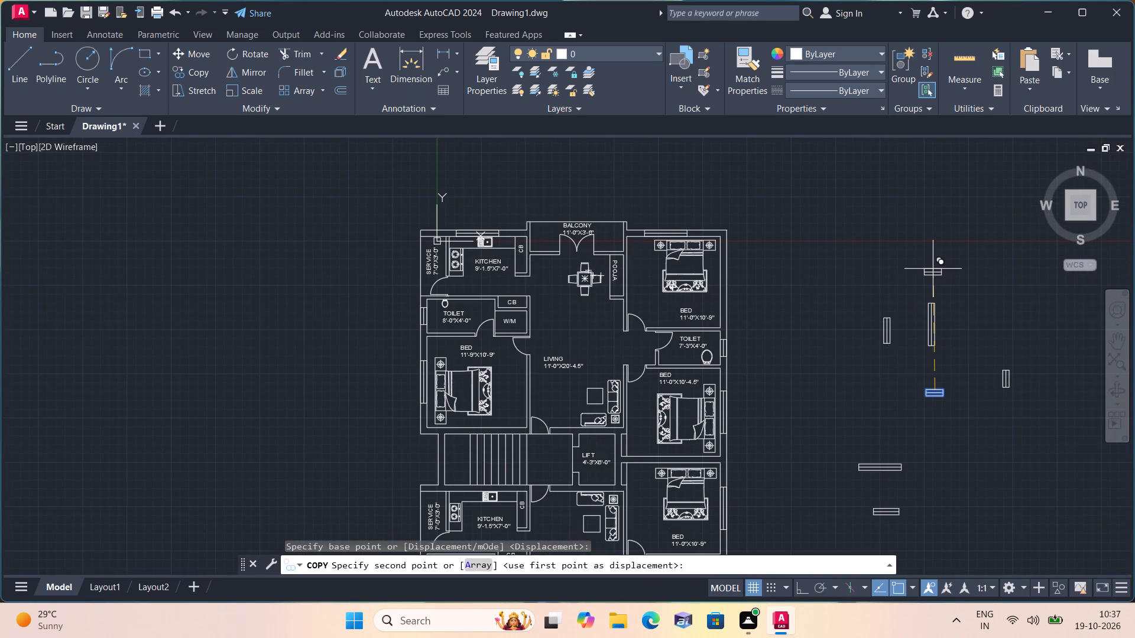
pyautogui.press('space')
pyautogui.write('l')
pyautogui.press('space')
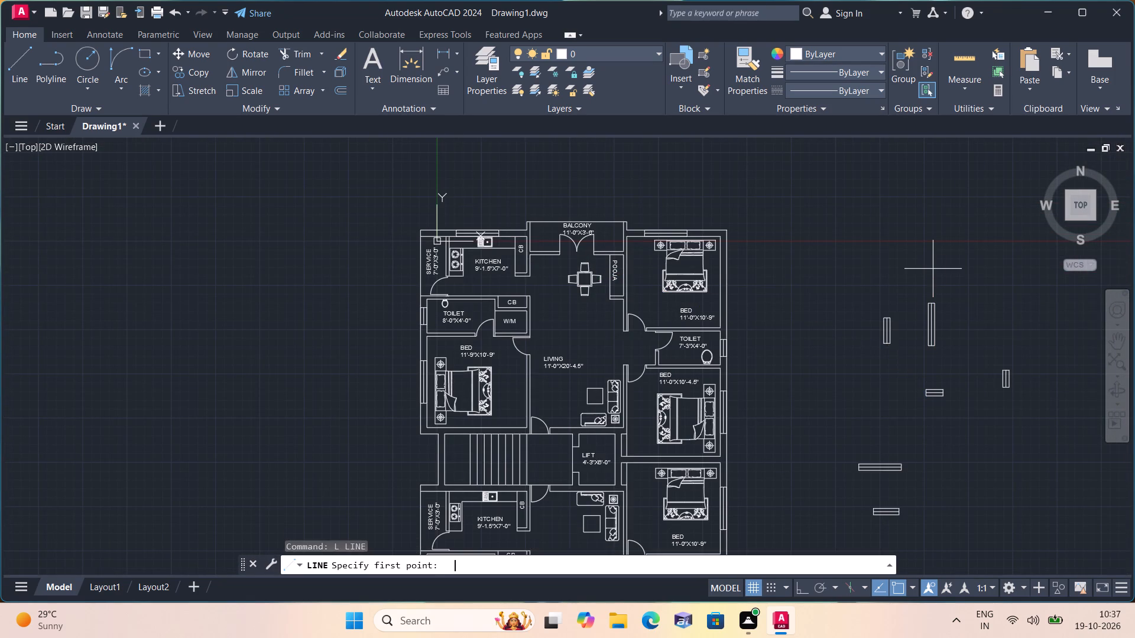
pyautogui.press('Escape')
# Trim away the lower half of the loose horizontal 2' window symbol, leaving a single narrow rectangle.
pyautogui.write('trim')
pyautogui.press('space')
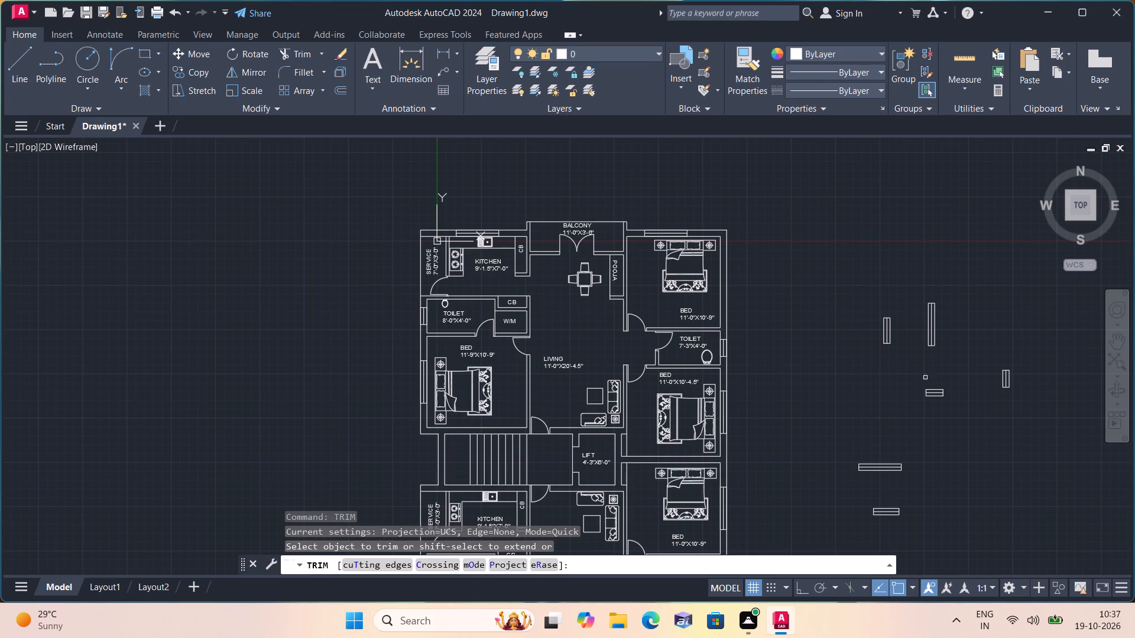
pyautogui.scroll(4, 929, 403)
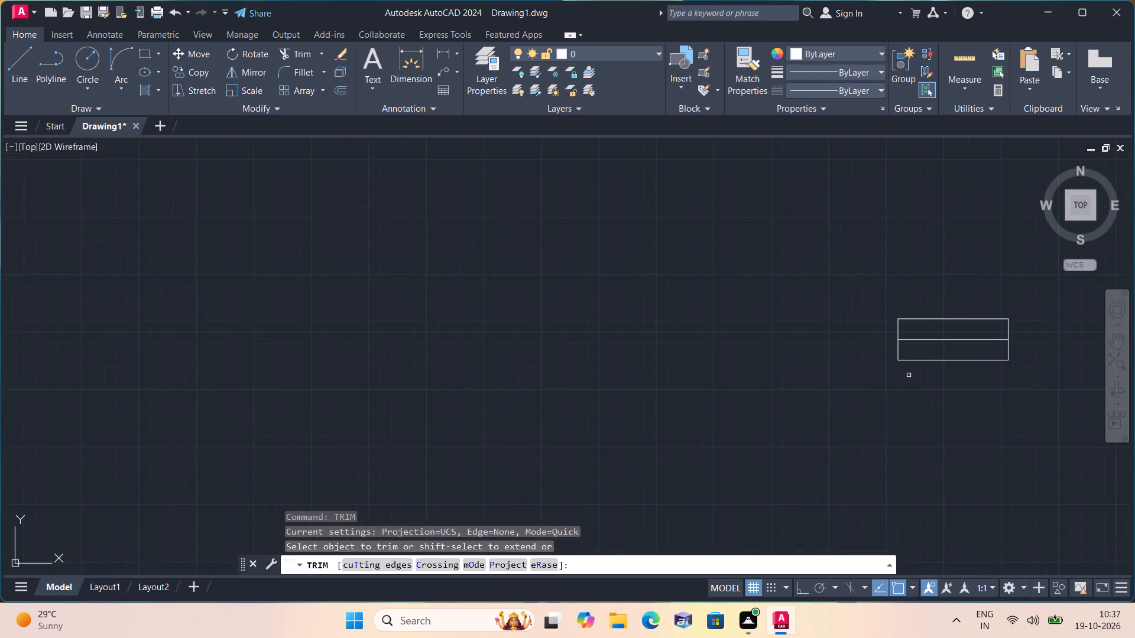
pyautogui.scroll(2, 867, 336)
pyautogui.moveTo(912, 408); pyautogui.dragTo(283, 356, button='middle')
pyautogui.click(271, 323)
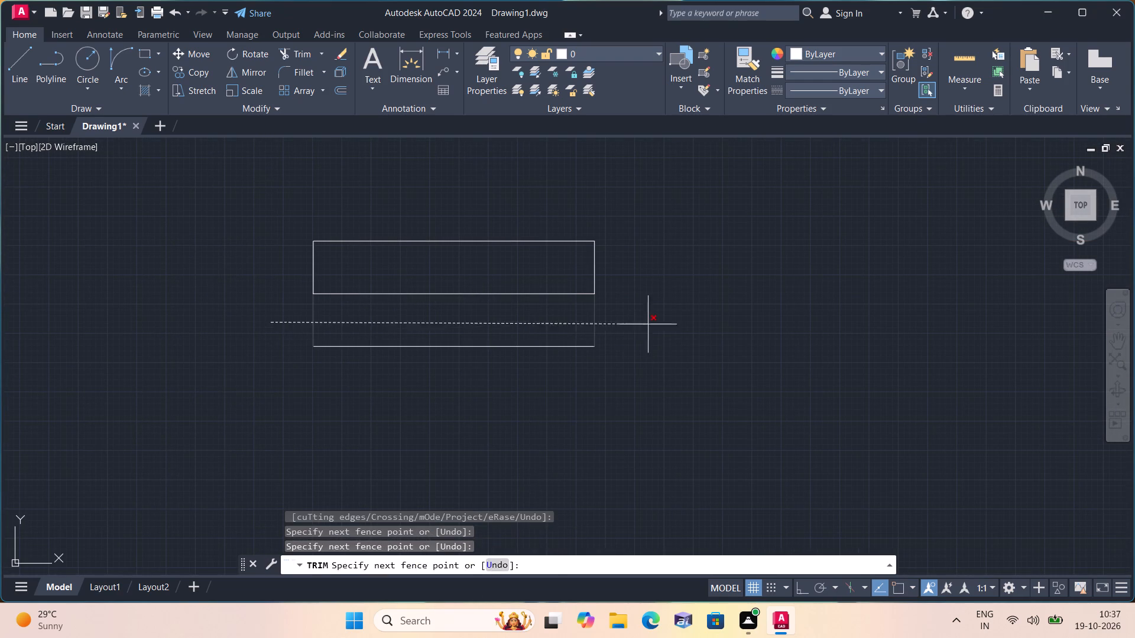
pyautogui.click(638, 320)
pyautogui.click(558, 346)
pyautogui.scroll(-2, 558, 346)
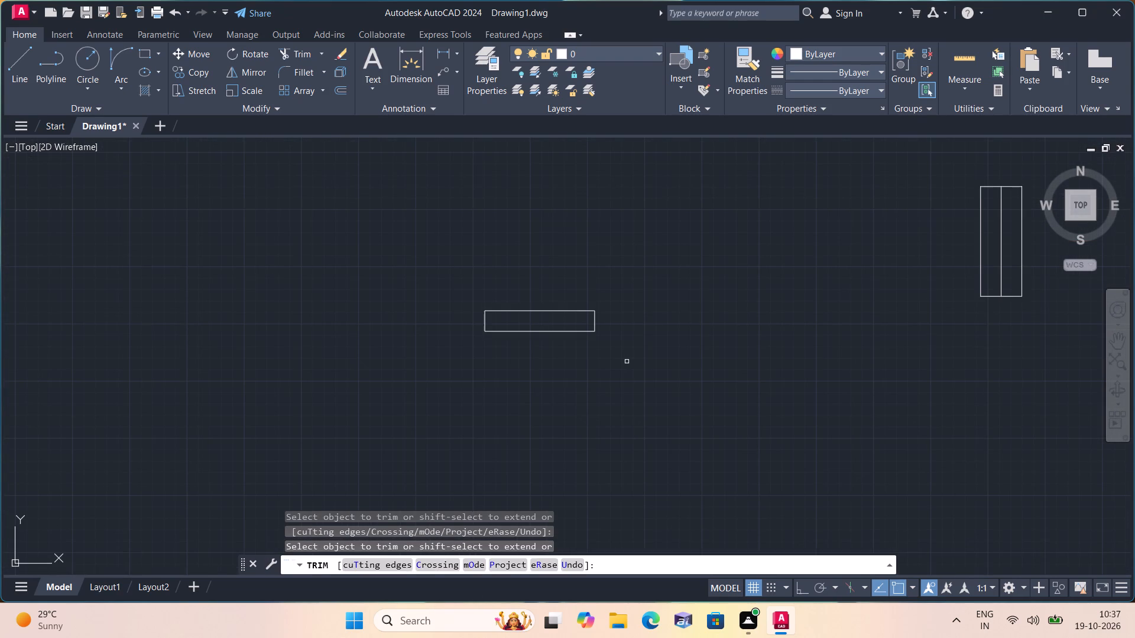
# Trim away the right half of the loose vertical 5' window symbol, leaving a narrow rectangle, and end trimming.
pyautogui.scroll(-1, 627, 362)
pyautogui.moveTo(628, 367); pyautogui.dragTo(527, 356, button='middle')
pyautogui.scroll(-1, 479, 352)
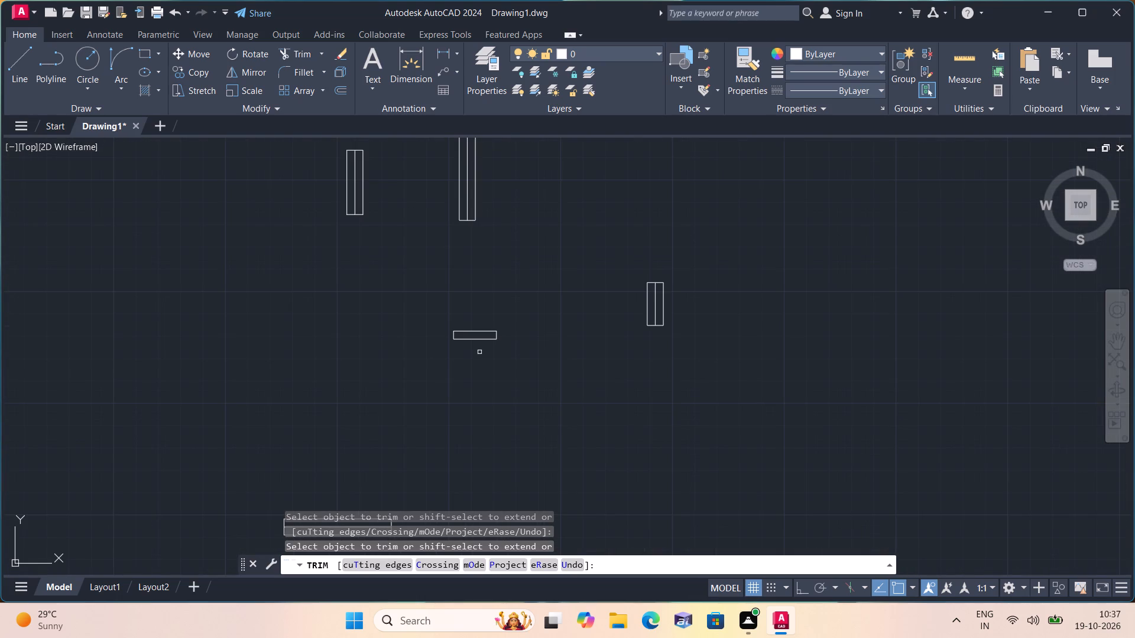
pyautogui.scroll(-1, 479, 352)
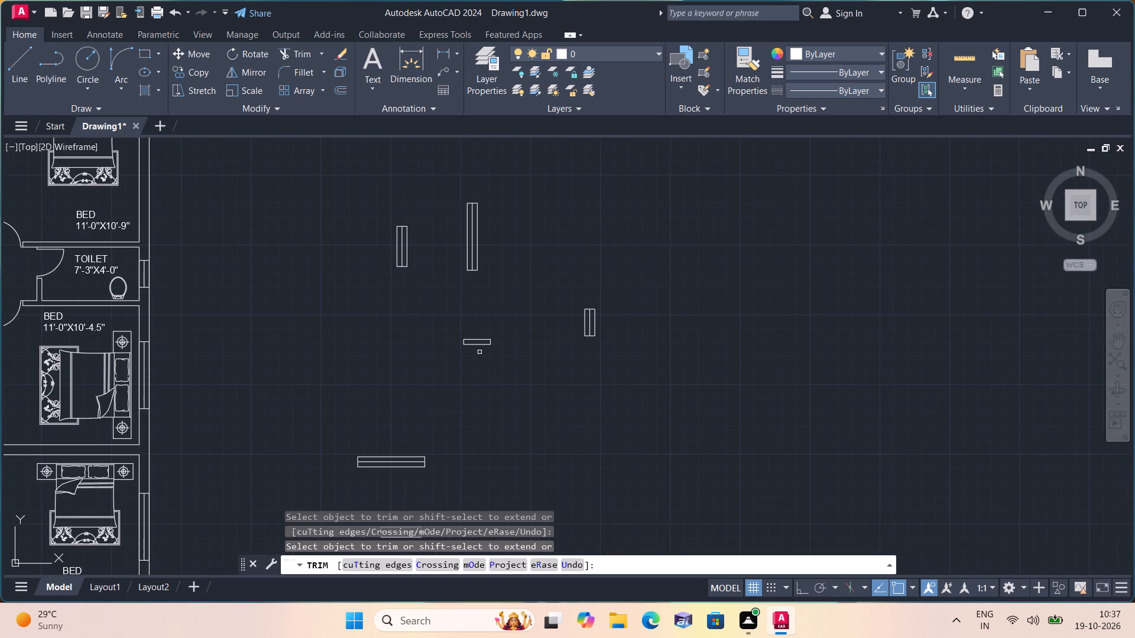
pyautogui.scroll(-1, 479, 352)
pyautogui.scroll(2, 478, 262)
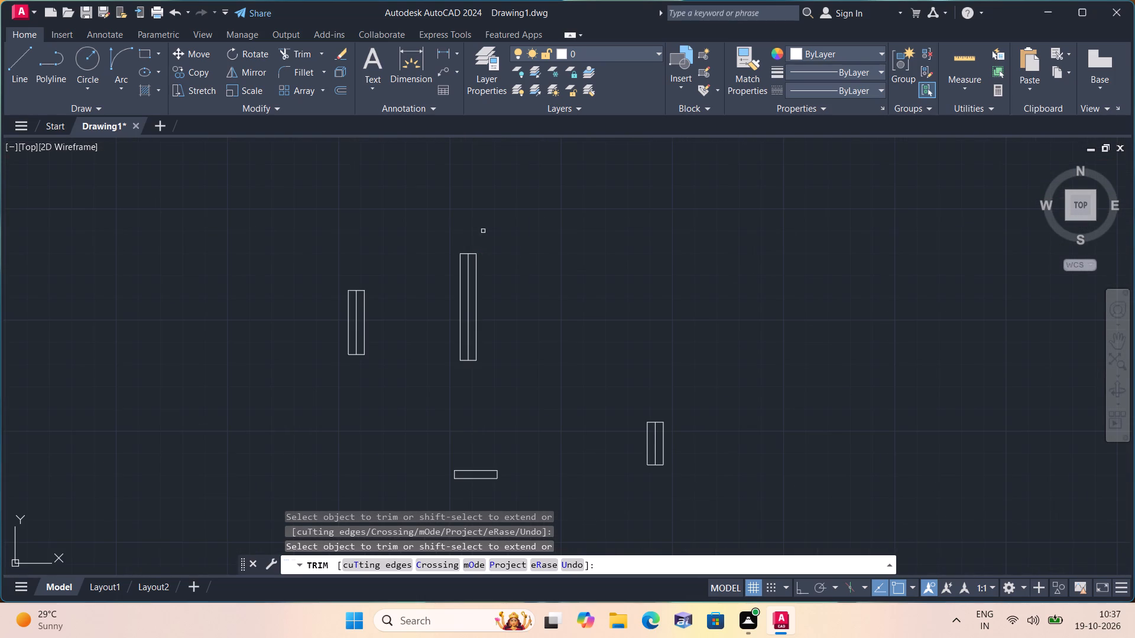
pyautogui.click(471, 252)
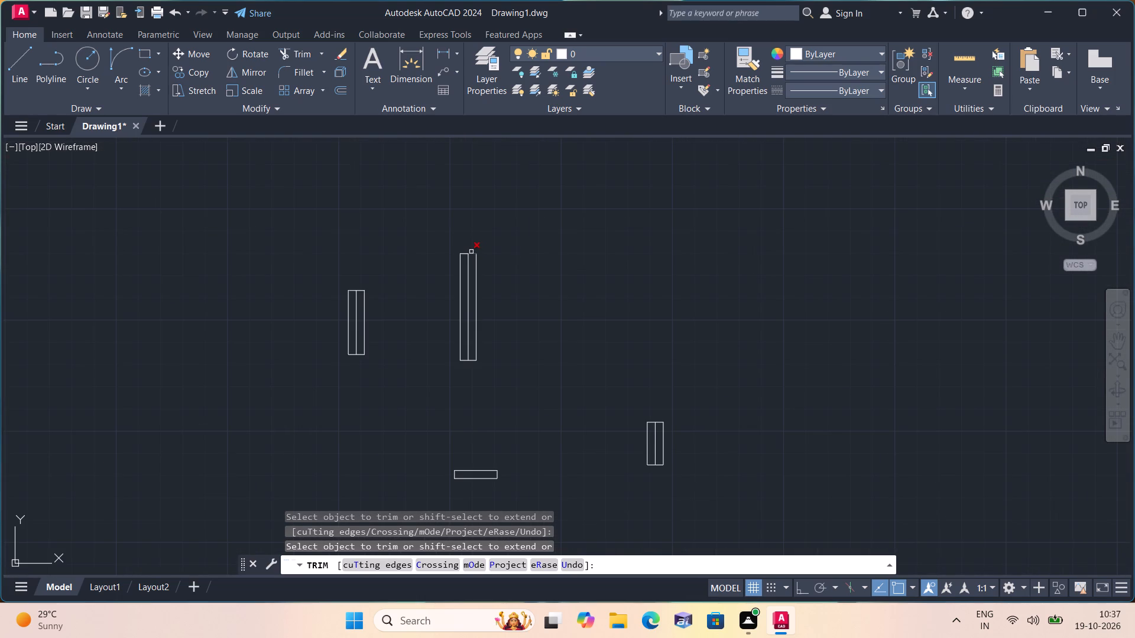
pyautogui.click(475, 257)
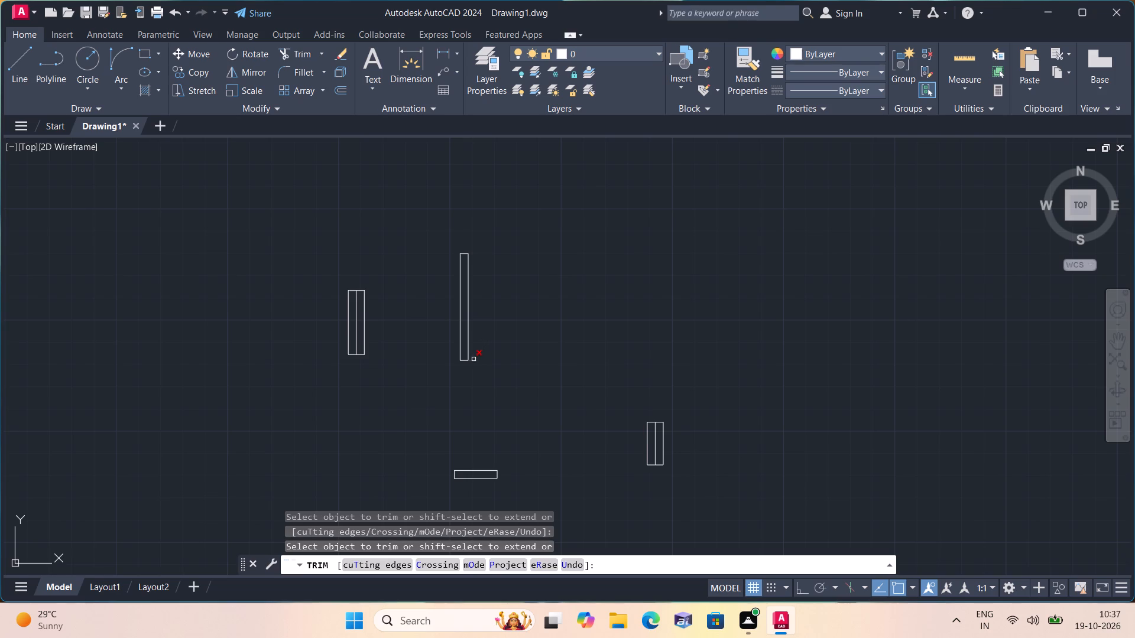
pyautogui.click(474, 359)
pyautogui.scroll(-1, 619, 355)
pyautogui.press('space')
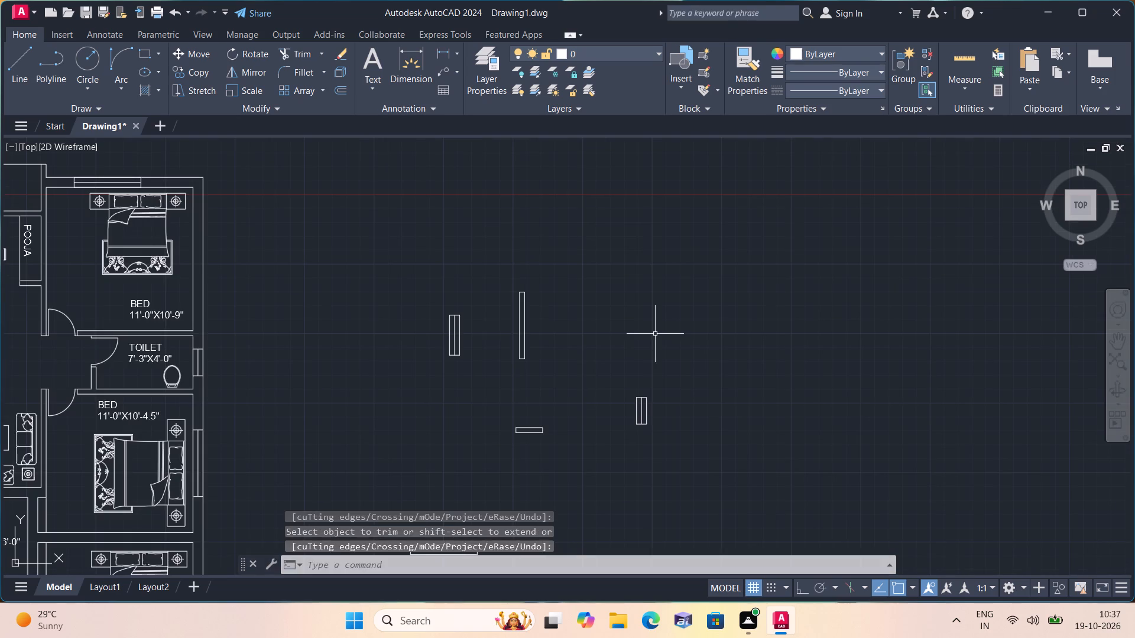
# With Ortho on, draw a centre line through the narrowed vertical 5' window symbol, from top midpoint to bottom midpoint.
pyautogui.write('l')
pyautogui.press('space')
pyautogui.press('F8')
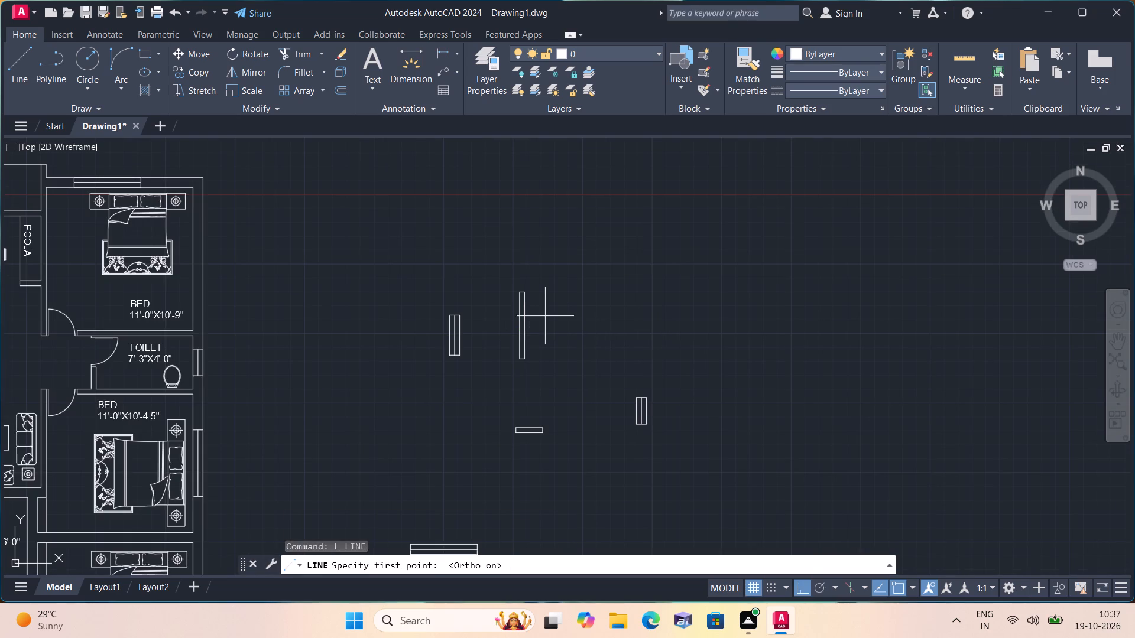
pyautogui.scroll(3, 520, 312)
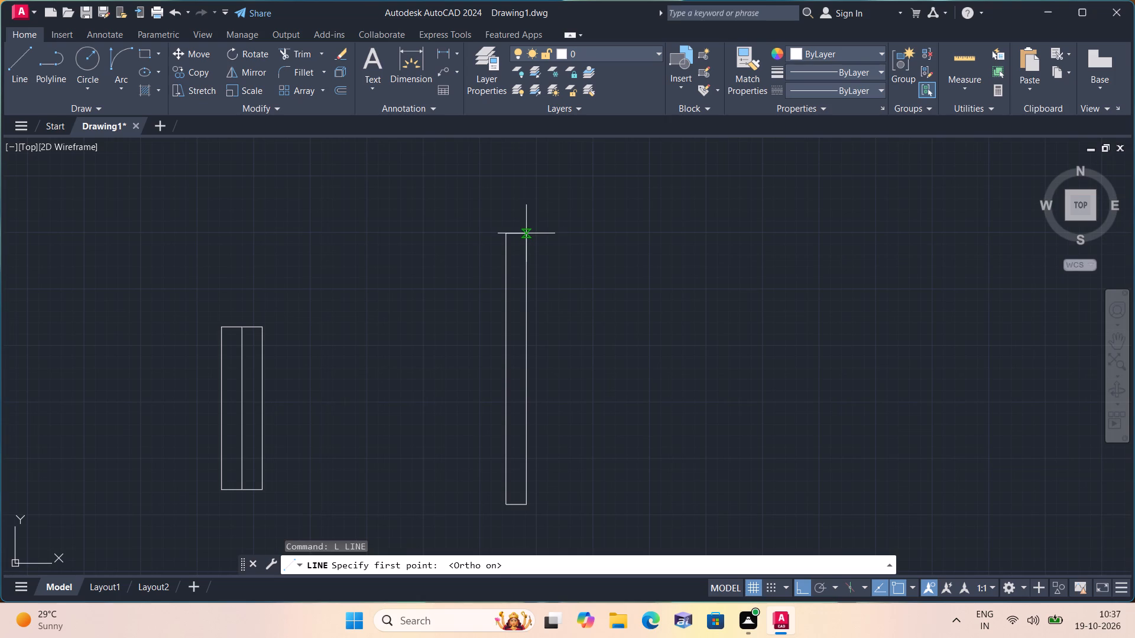
pyautogui.click(516, 229)
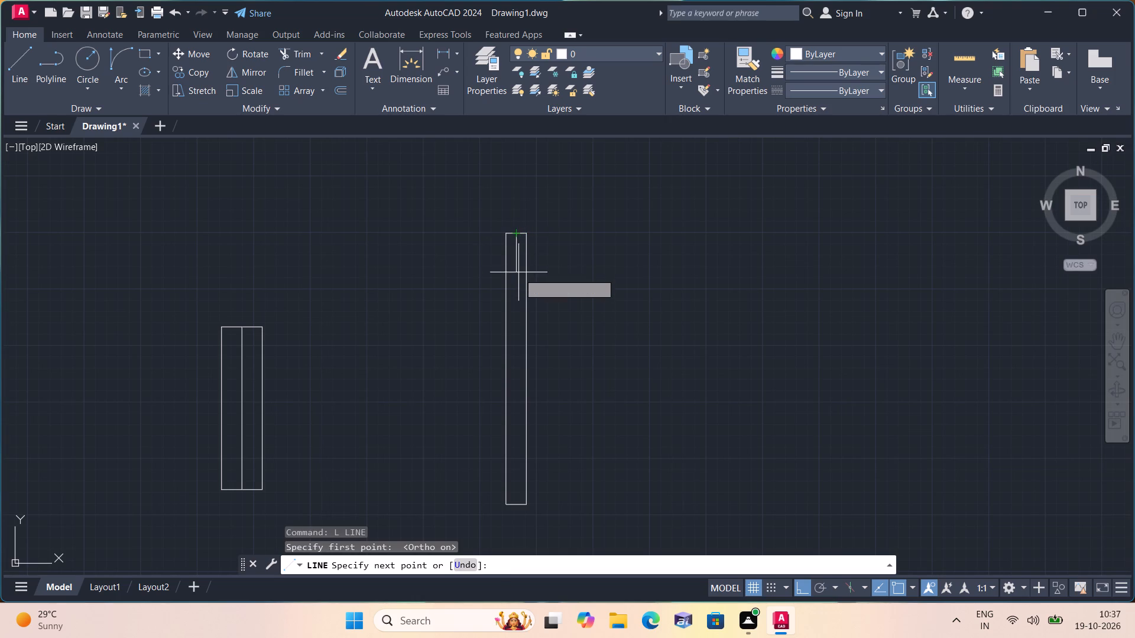
pyautogui.moveTo(519, 334); pyautogui.dragTo(500, 225, button='middle')
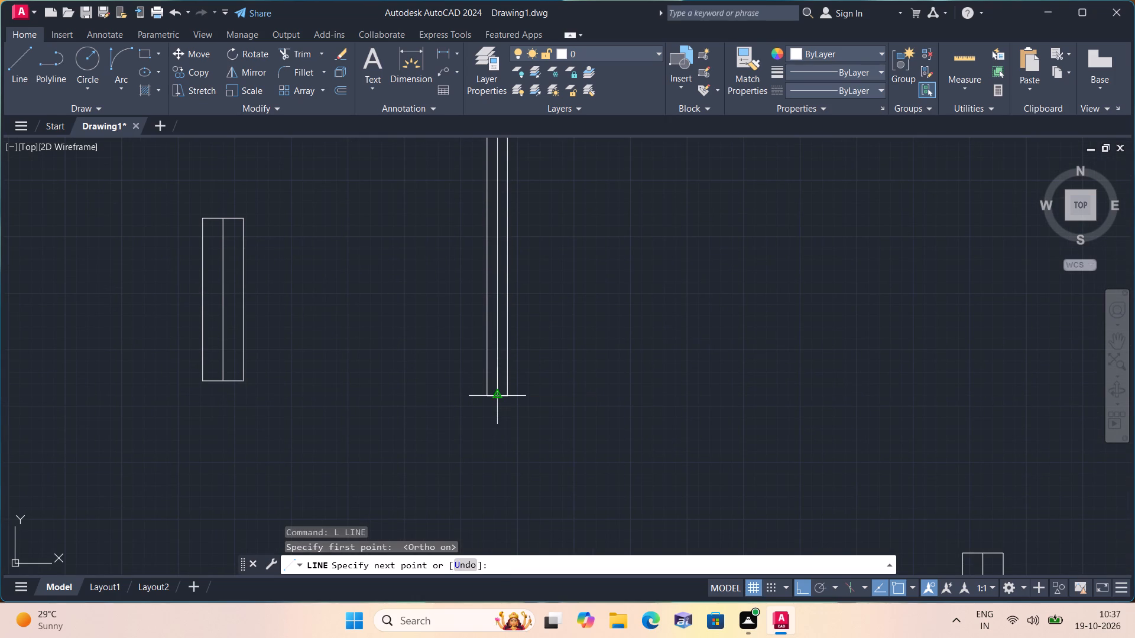
pyautogui.click(495, 393)
pyautogui.press('space')
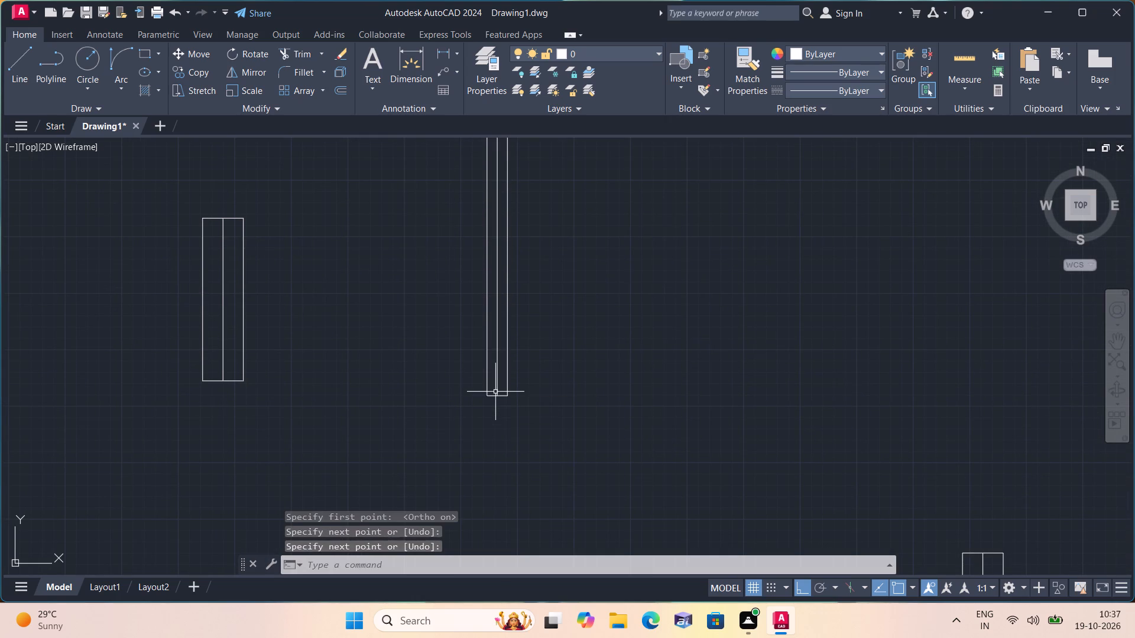
# Draw a centre line between the end midpoints of the narrowed horizontal 2' window symbol, and turn Ortho off.
pyautogui.scroll(-1, 487, 395)
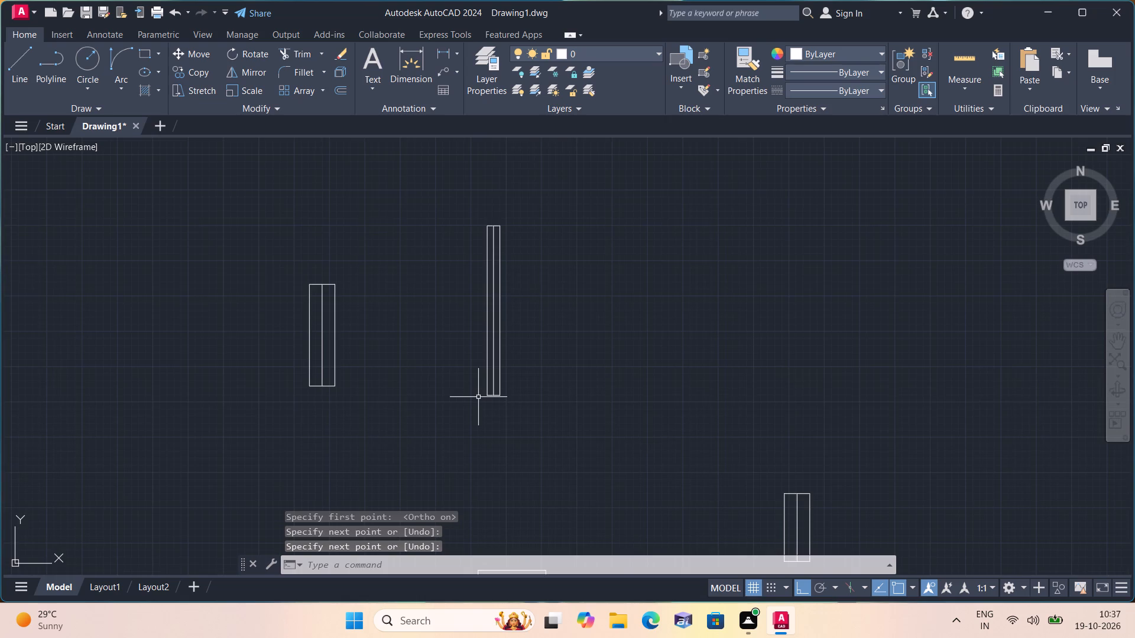
pyautogui.scroll(-2, 478, 397)
pyautogui.scroll(1, 478, 397)
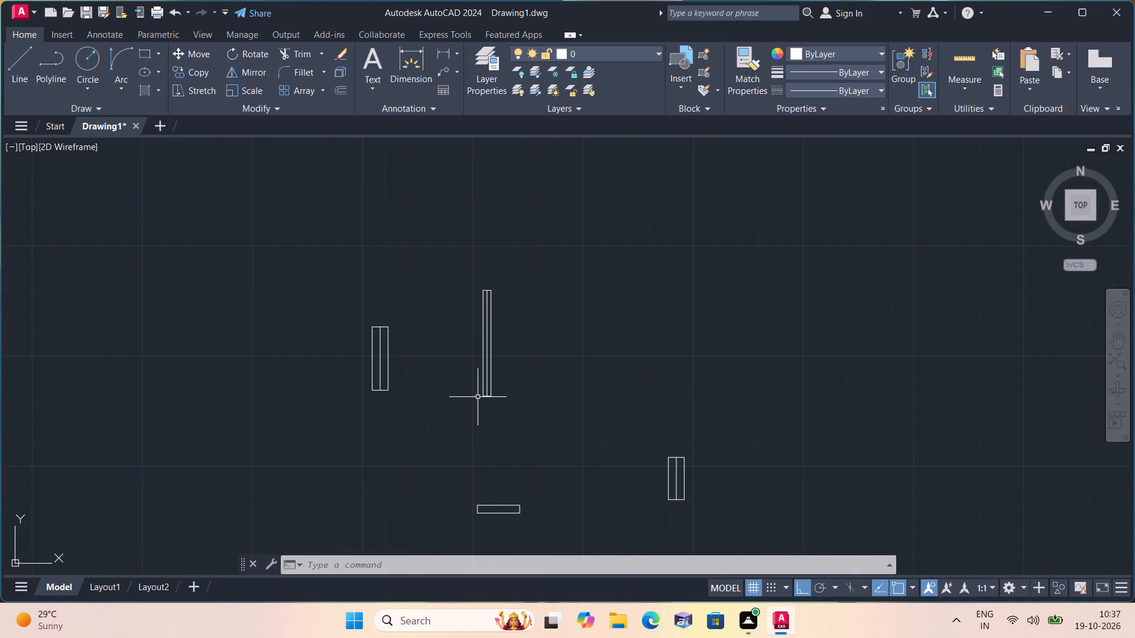
pyautogui.scroll(1, 478, 397)
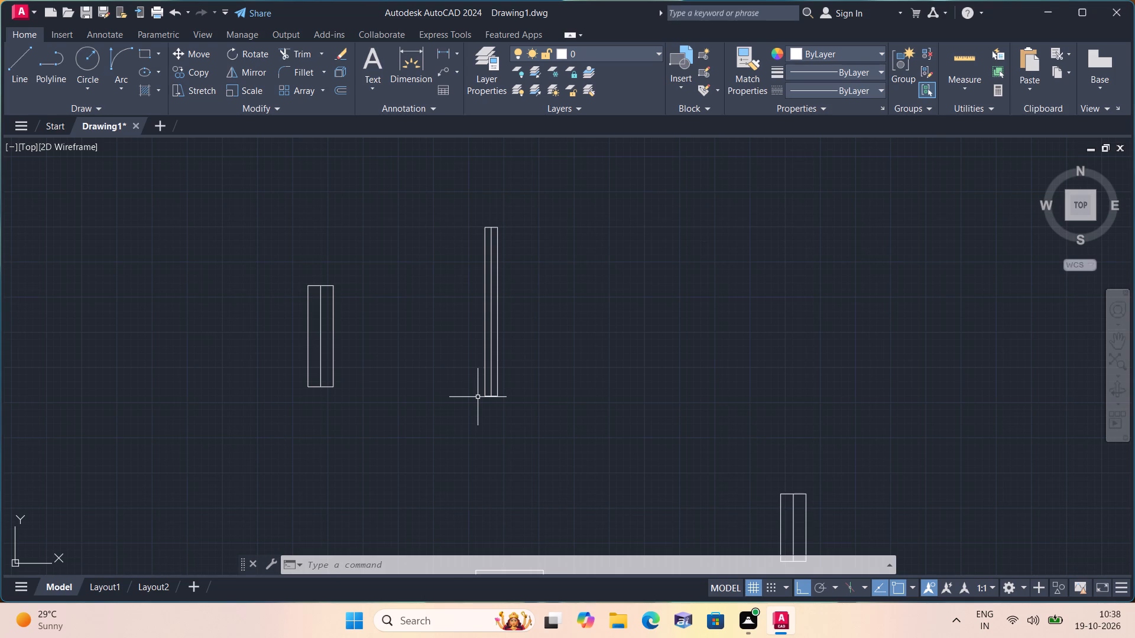
pyautogui.scroll(-2, 625, 438)
pyautogui.moveTo(633, 448); pyautogui.dragTo(624, 344, button='middle')
pyautogui.scroll(3, 565, 416)
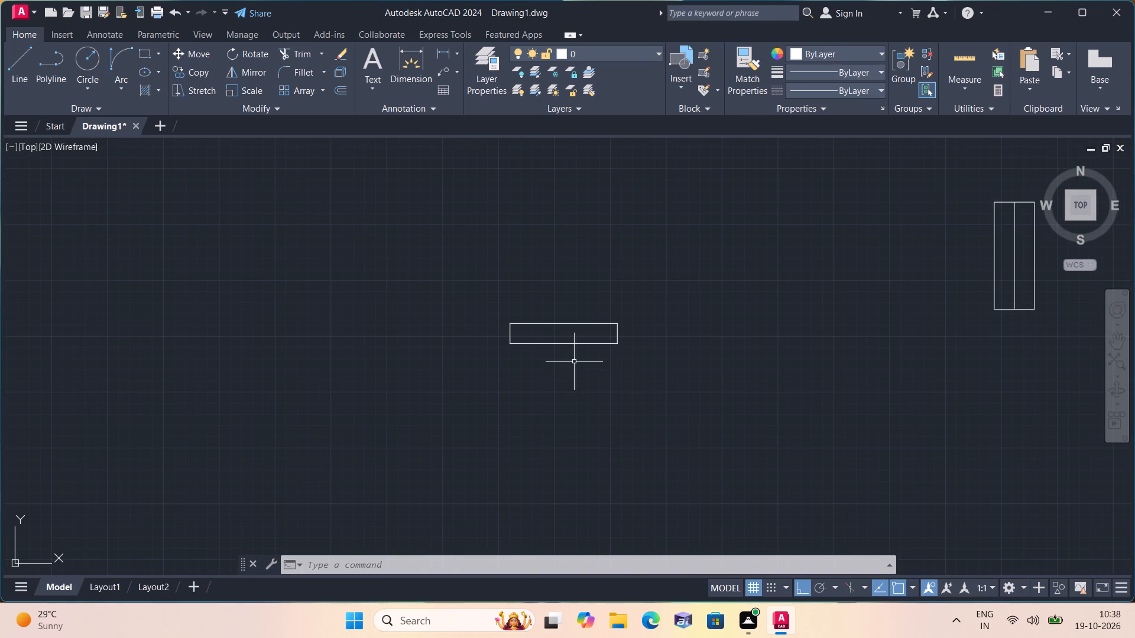
pyautogui.write('l')
pyautogui.press('space')
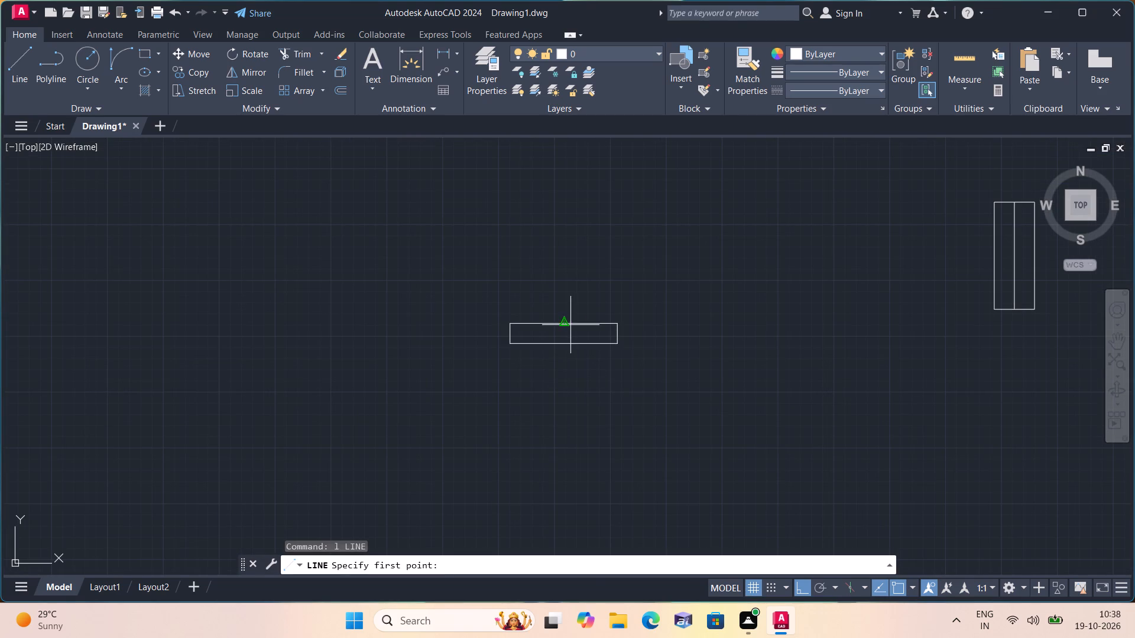
pyautogui.scroll(2, 633, 347)
pyautogui.click(589, 308)
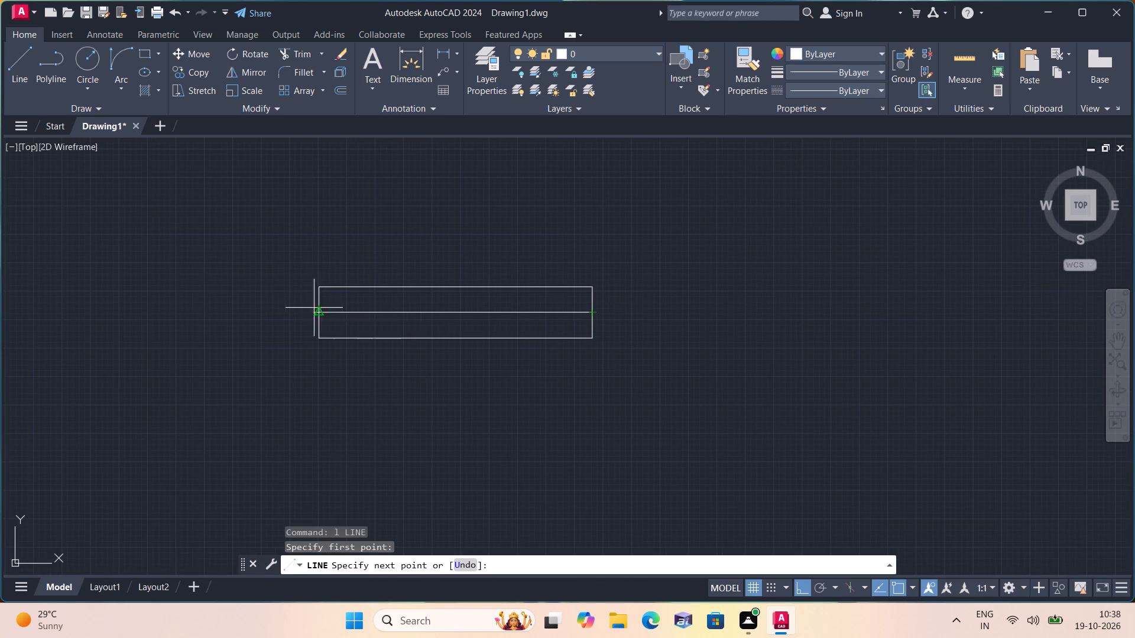
pyautogui.click(319, 308)
pyautogui.press('space')
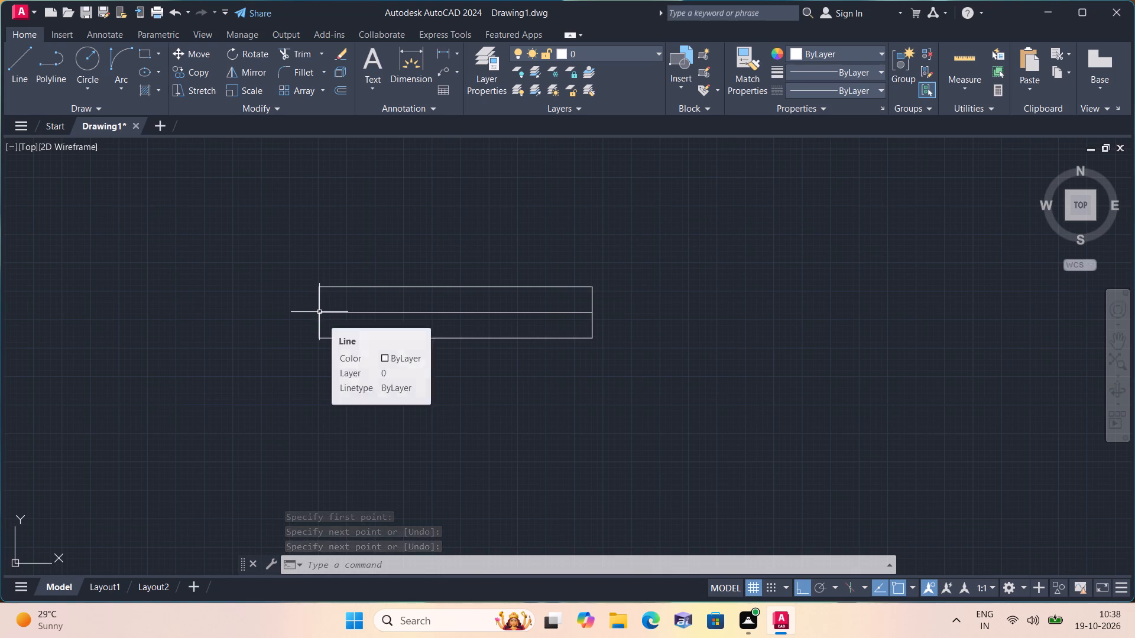
pyautogui.scroll(-1, 339, 333)
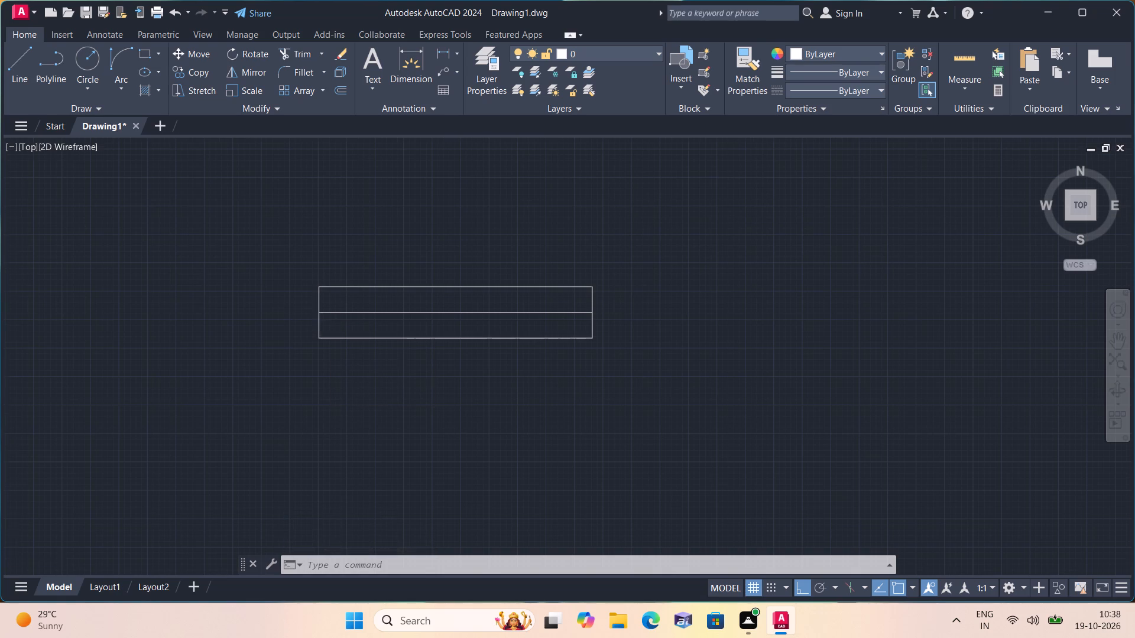
pyautogui.click(801, 586)
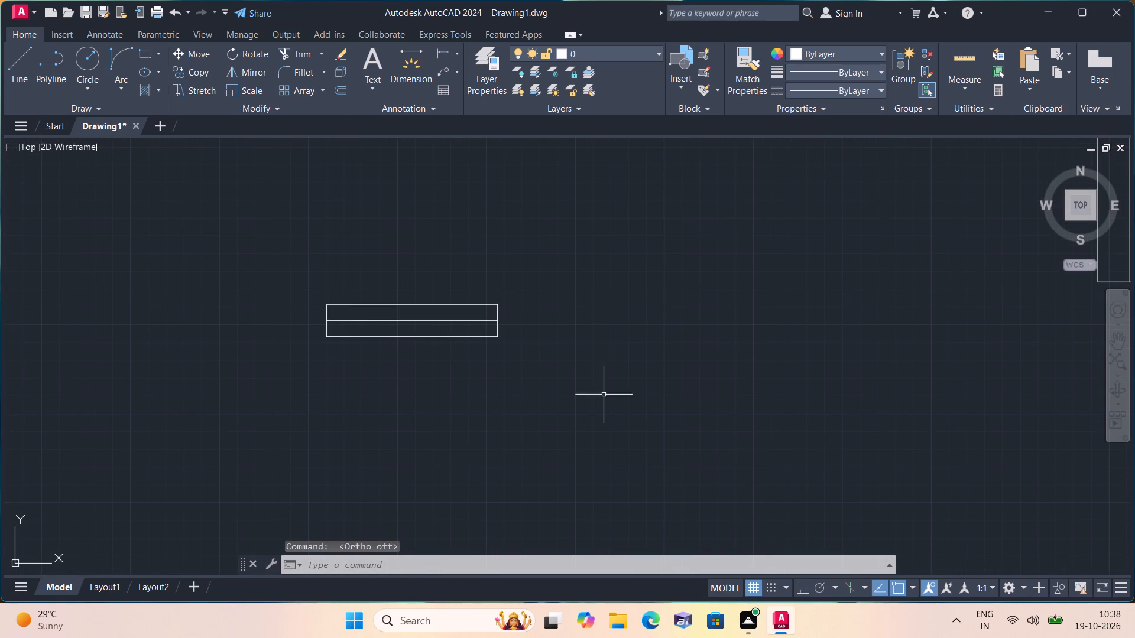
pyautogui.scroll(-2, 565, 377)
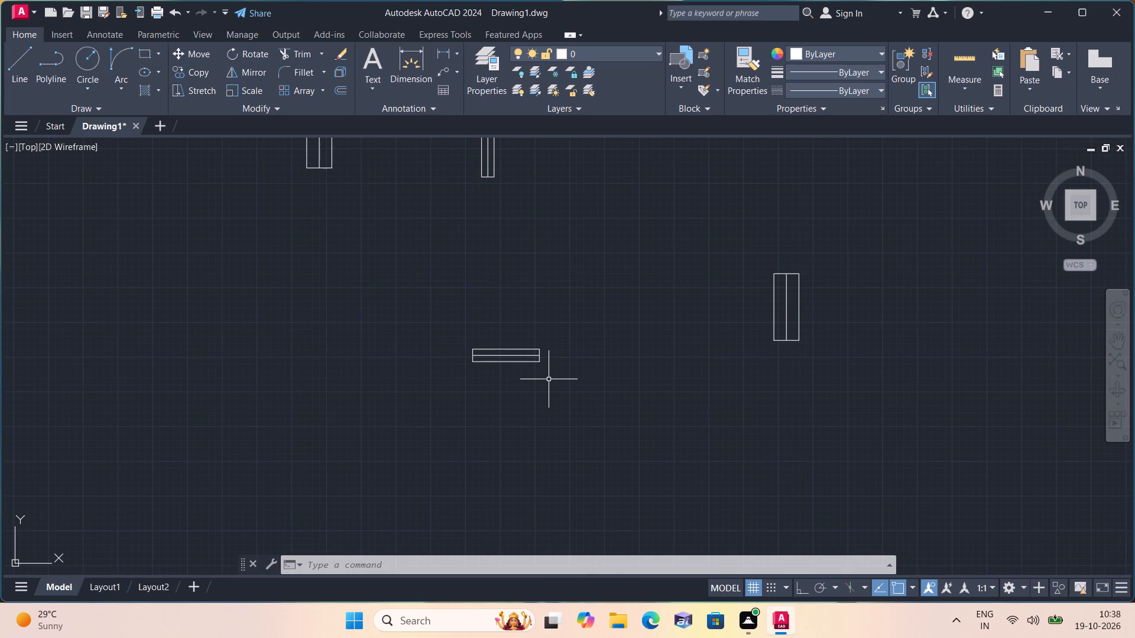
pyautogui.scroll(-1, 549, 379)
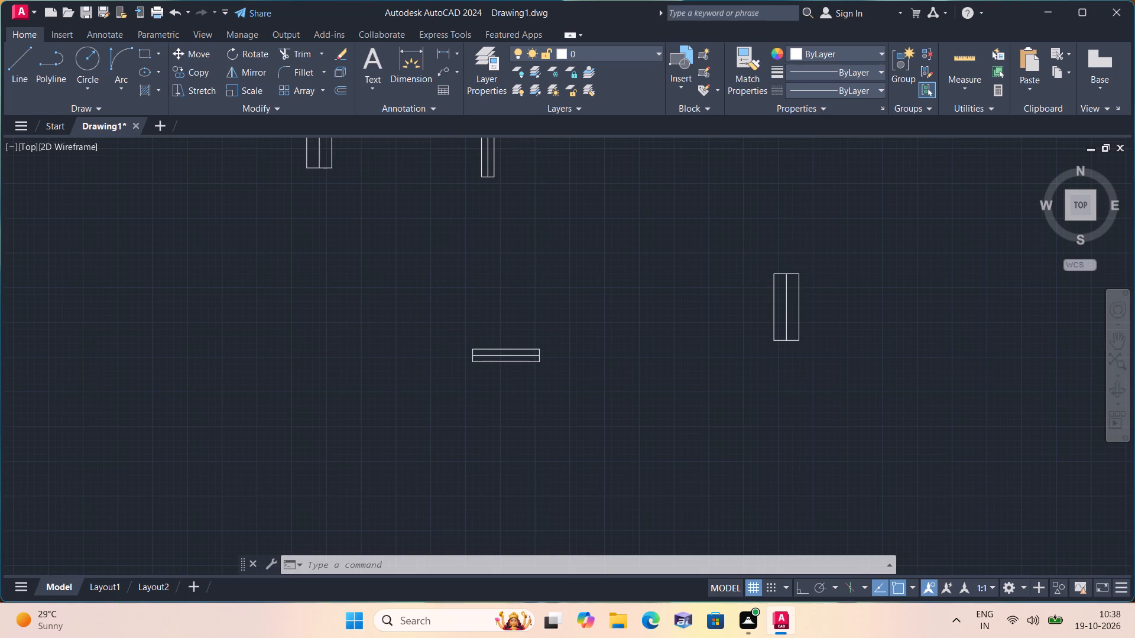
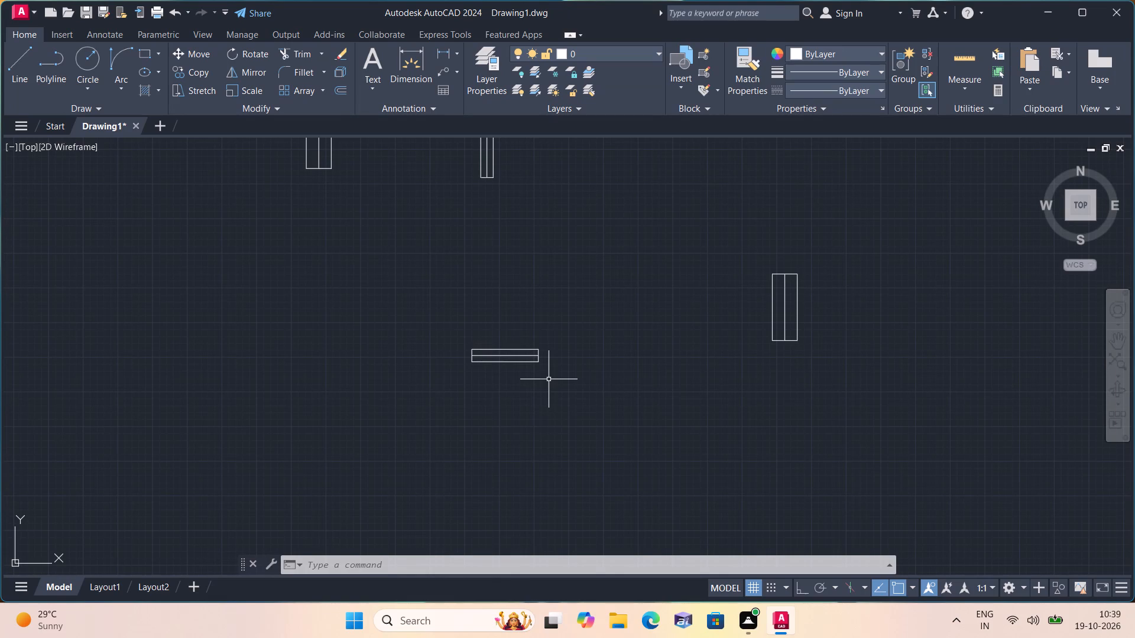
# Copy the narrowed horizontal 2' window symbol by its top midpoint into the upper flat's balcony wall, flush against both sides of the double door.
pyautogui.scroll(-2, 549, 379)
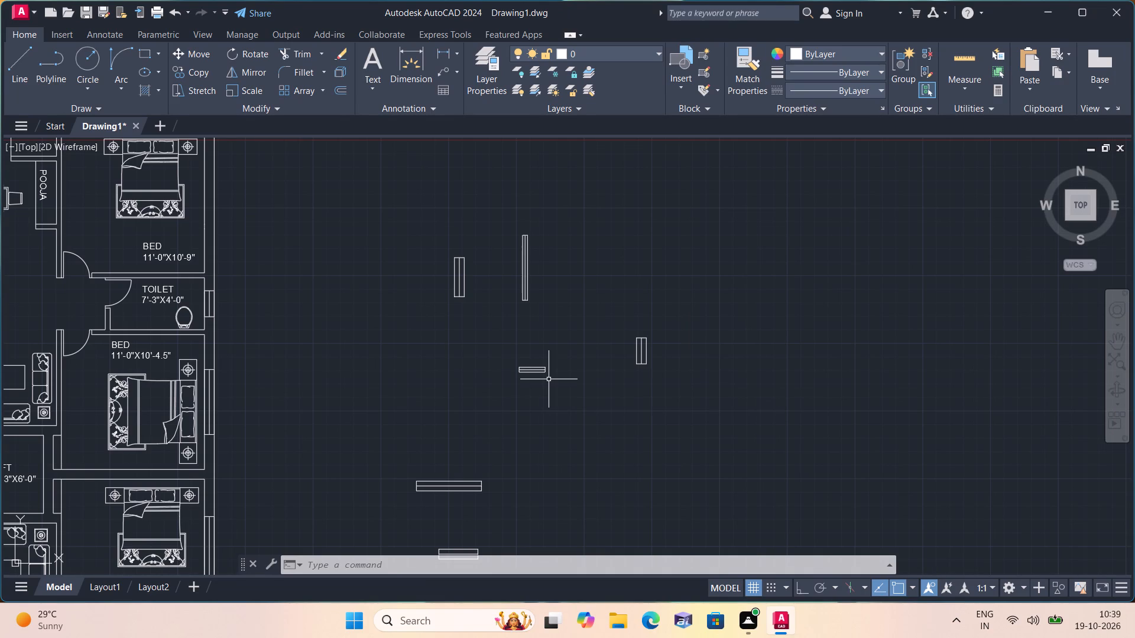
pyautogui.scroll(-1, 549, 379)
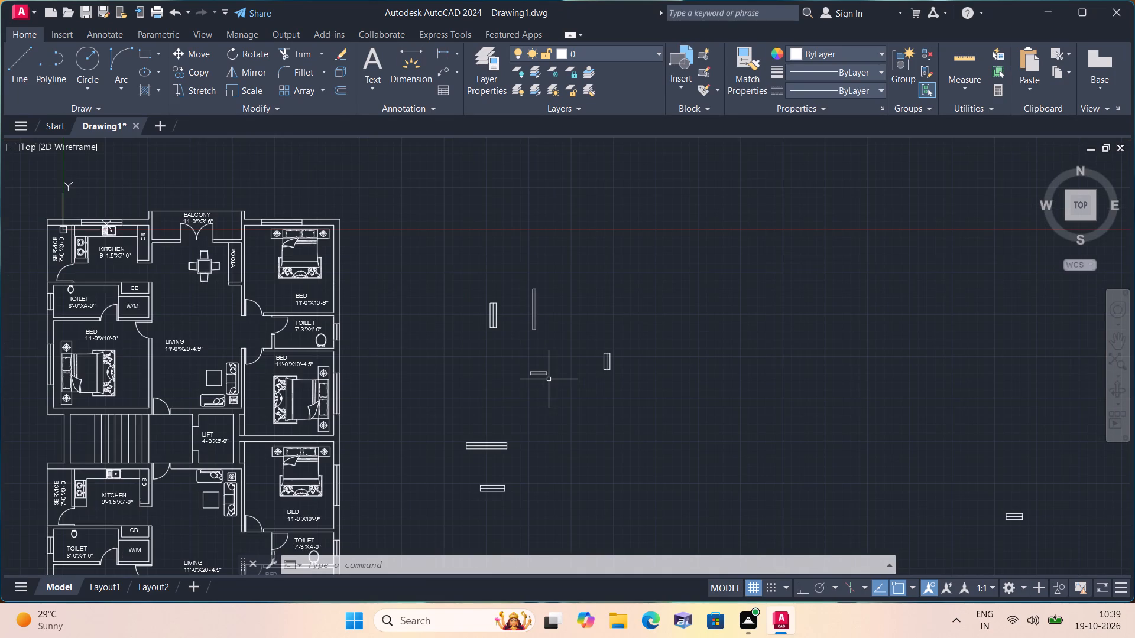
pyautogui.scroll(1, 549, 379)
pyautogui.scroll(-1, 549, 379)
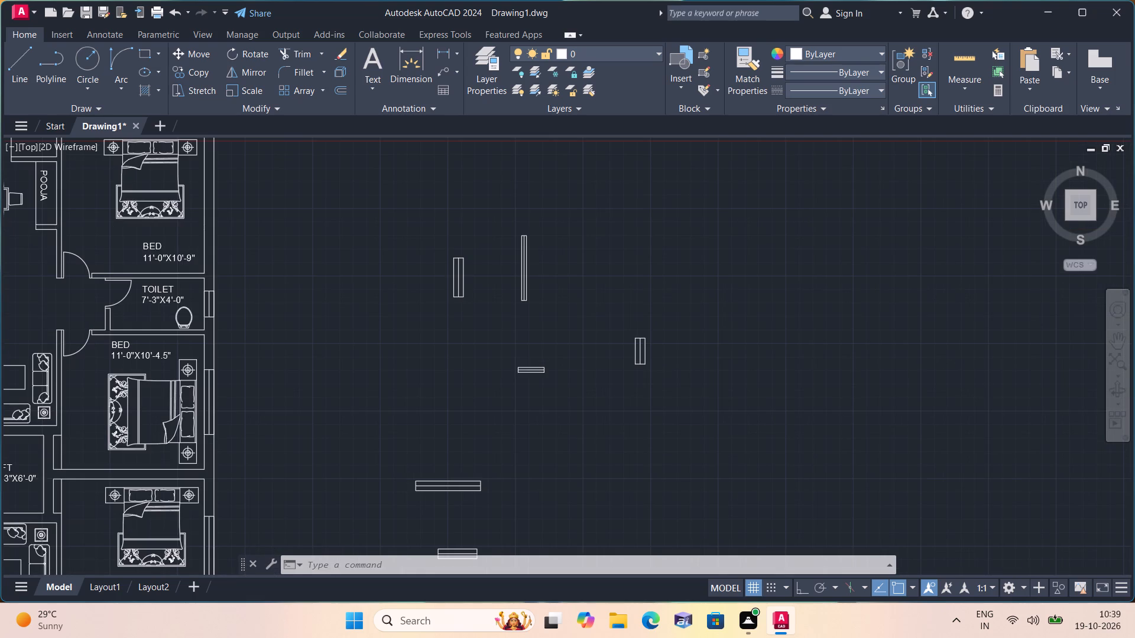
pyautogui.scroll(-1, 549, 379)
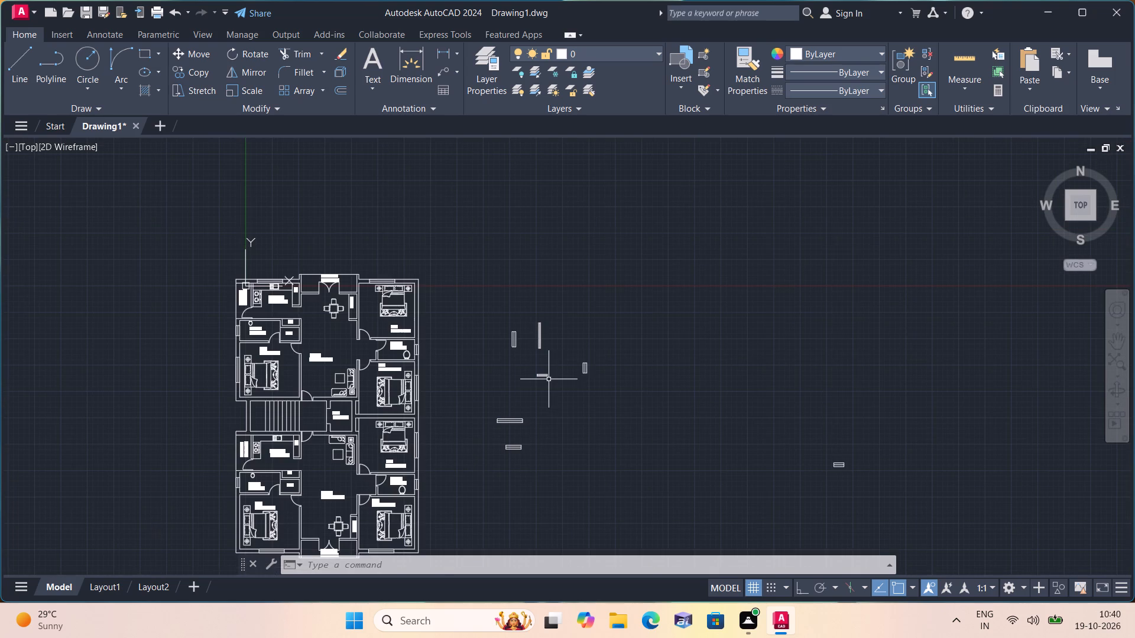
pyautogui.scroll(1, 549, 379)
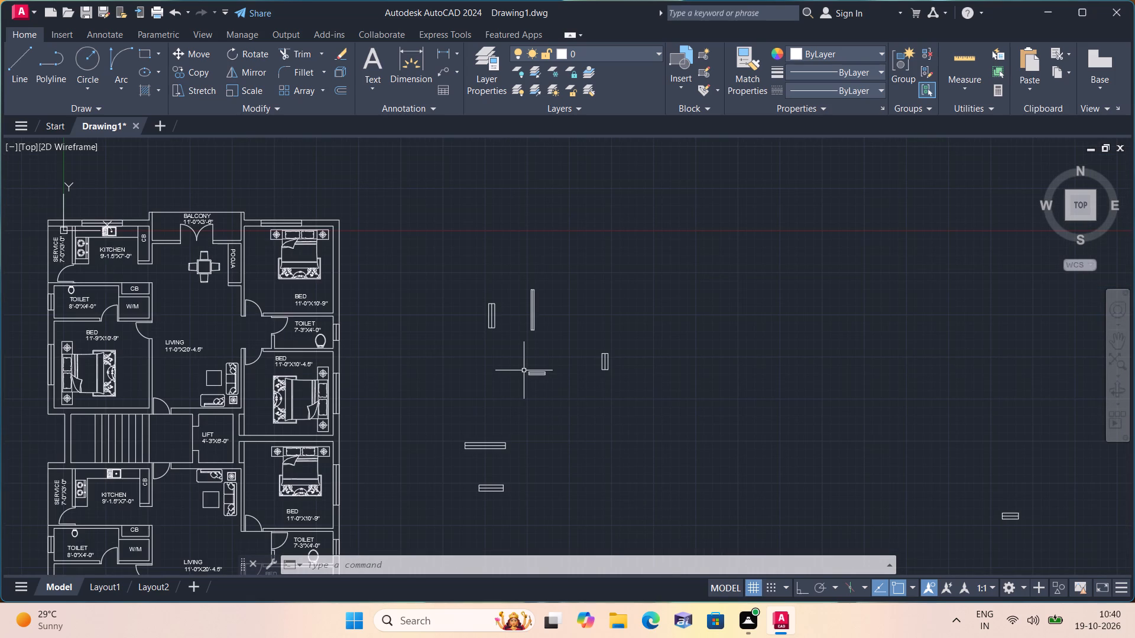
pyautogui.scroll(1, 524, 370)
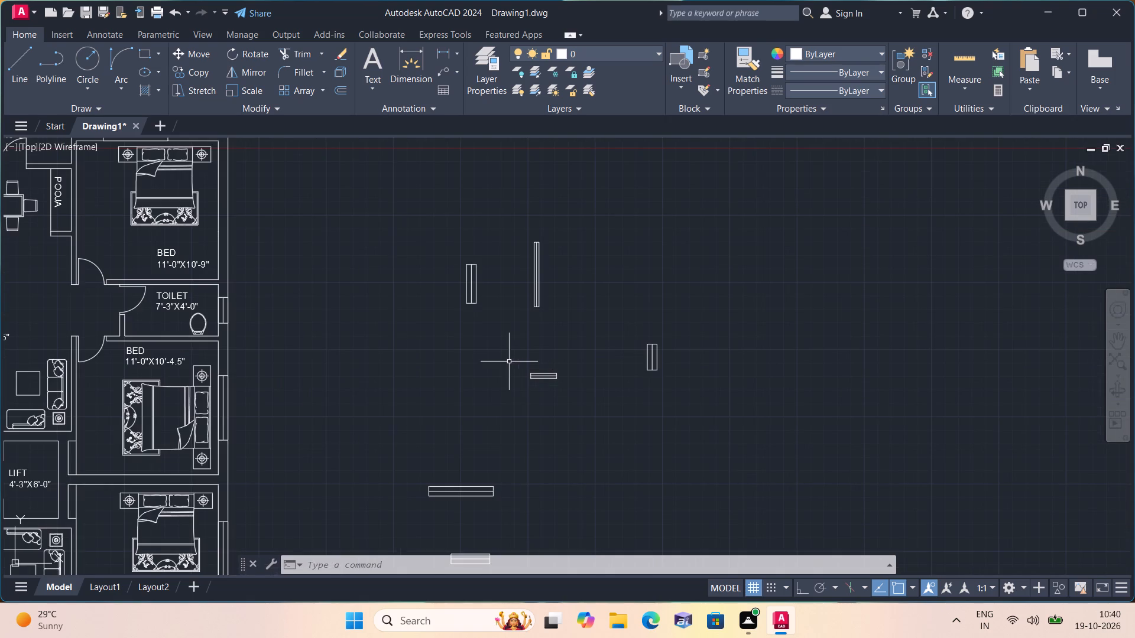
pyautogui.click(507, 359)
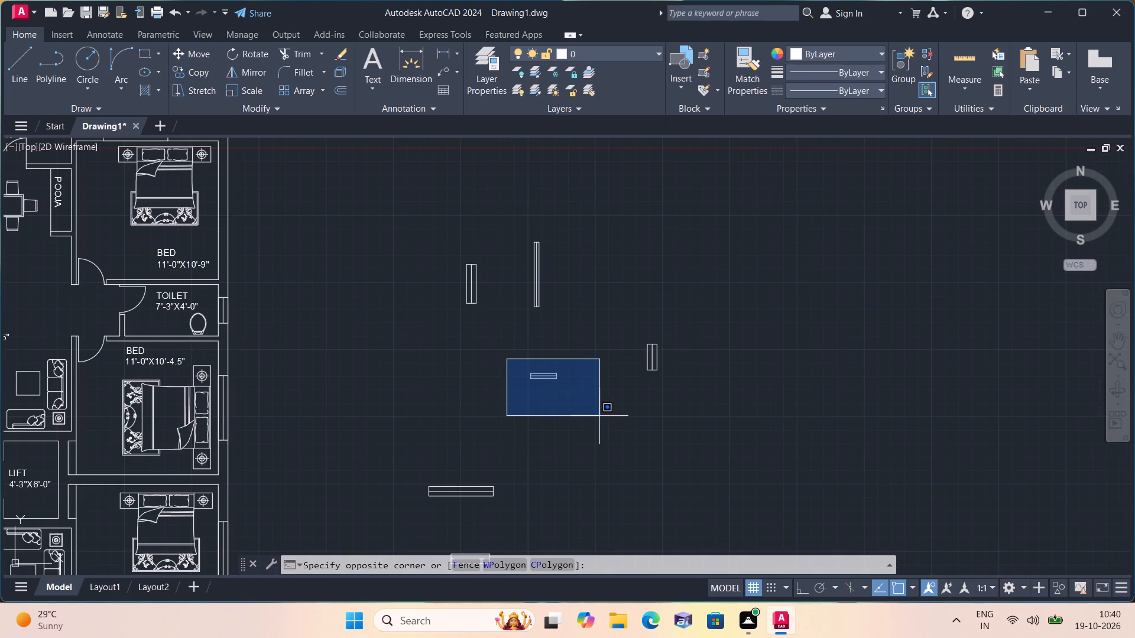
pyautogui.click(599, 416)
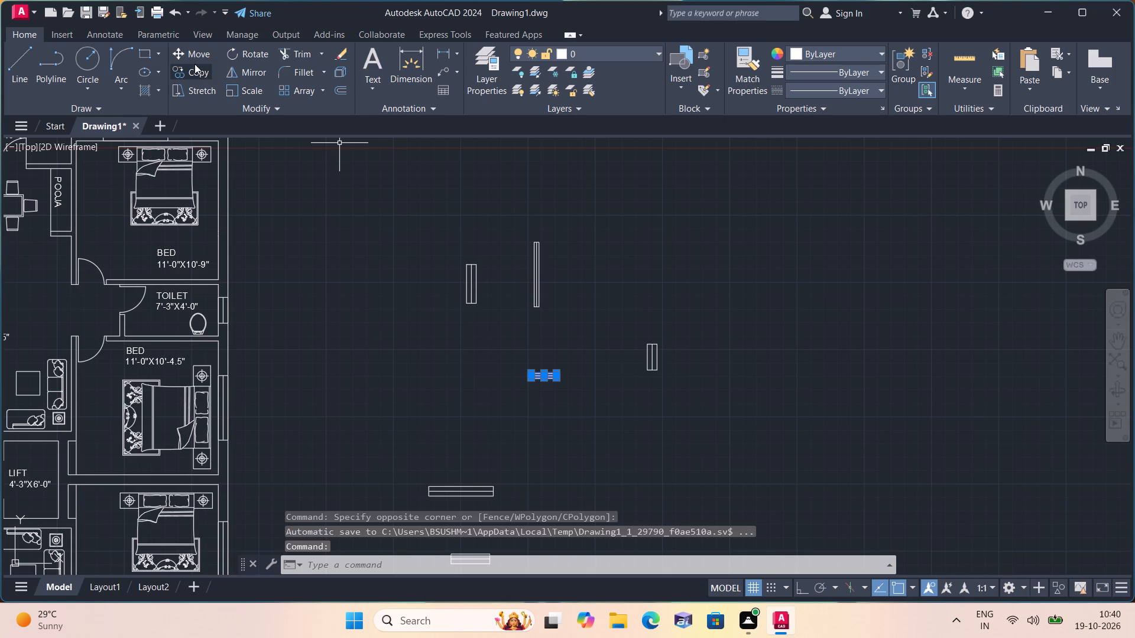
pyautogui.click(181, 78)
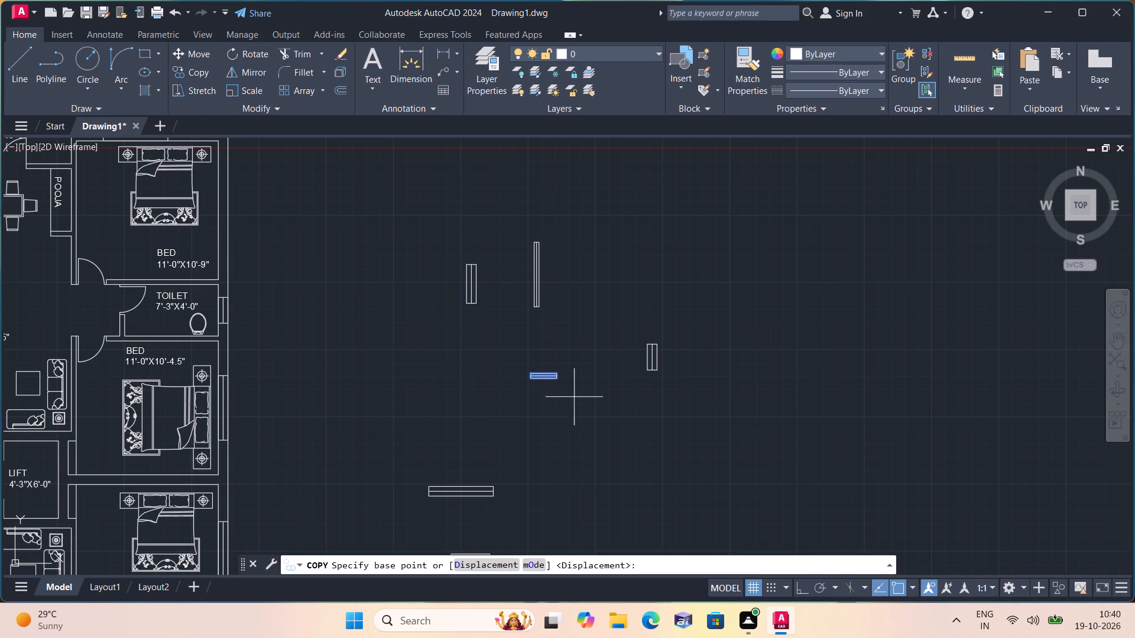
pyautogui.click(543, 370)
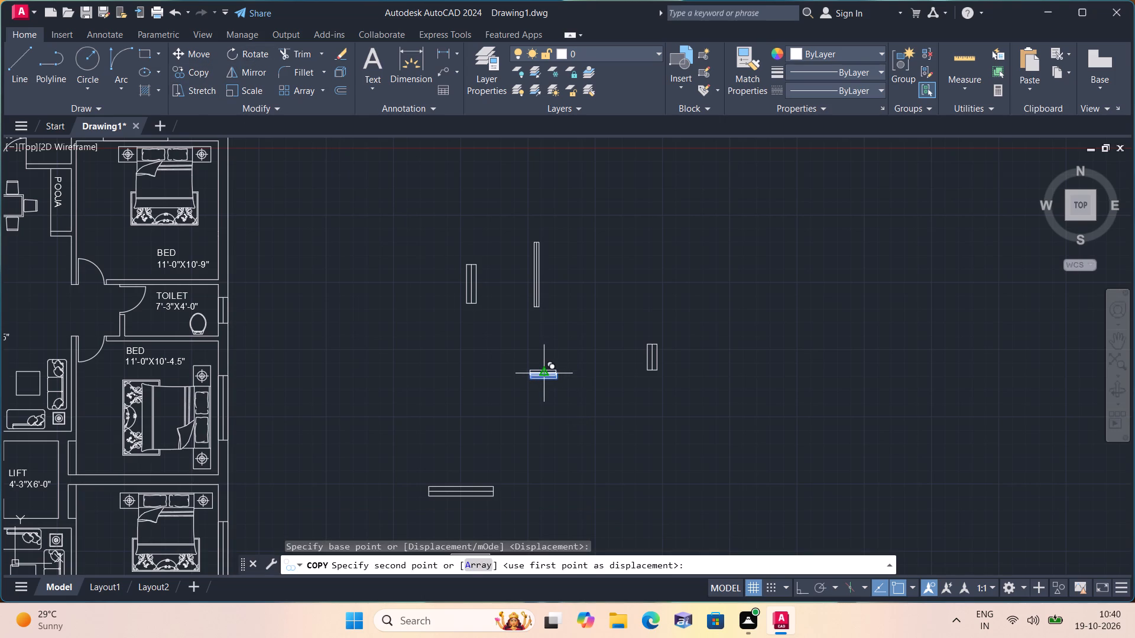
pyautogui.scroll(-2, 543, 370)
pyautogui.moveTo(583, 406); pyautogui.dragTo(692, 479, button='middle')
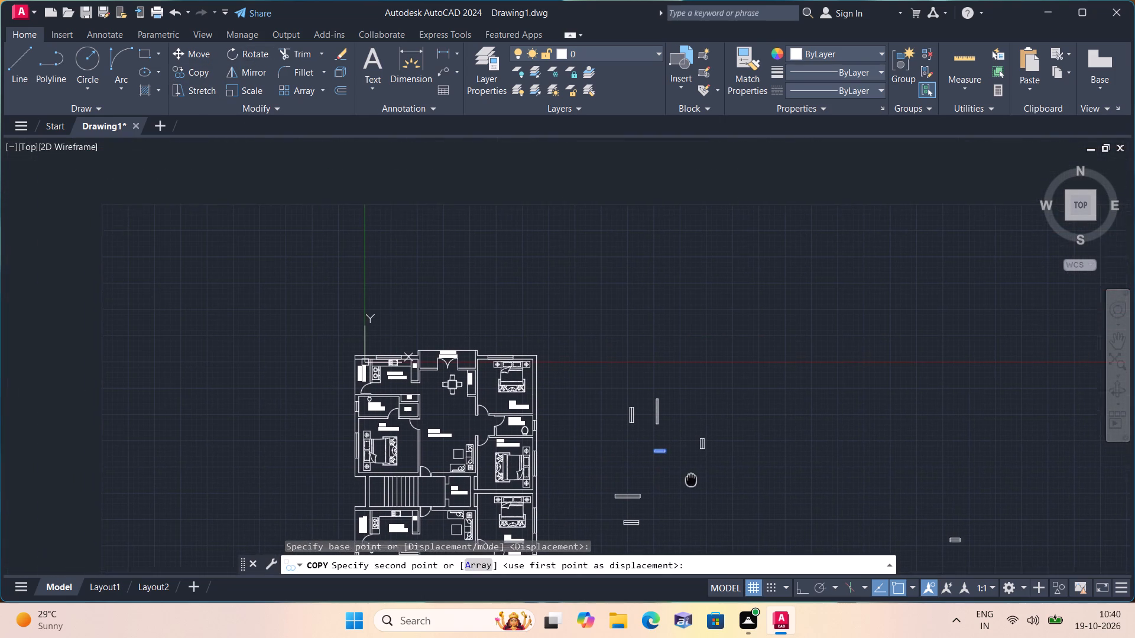
pyautogui.moveTo(692, 479); pyautogui.dragTo(693, 480, button='middle')
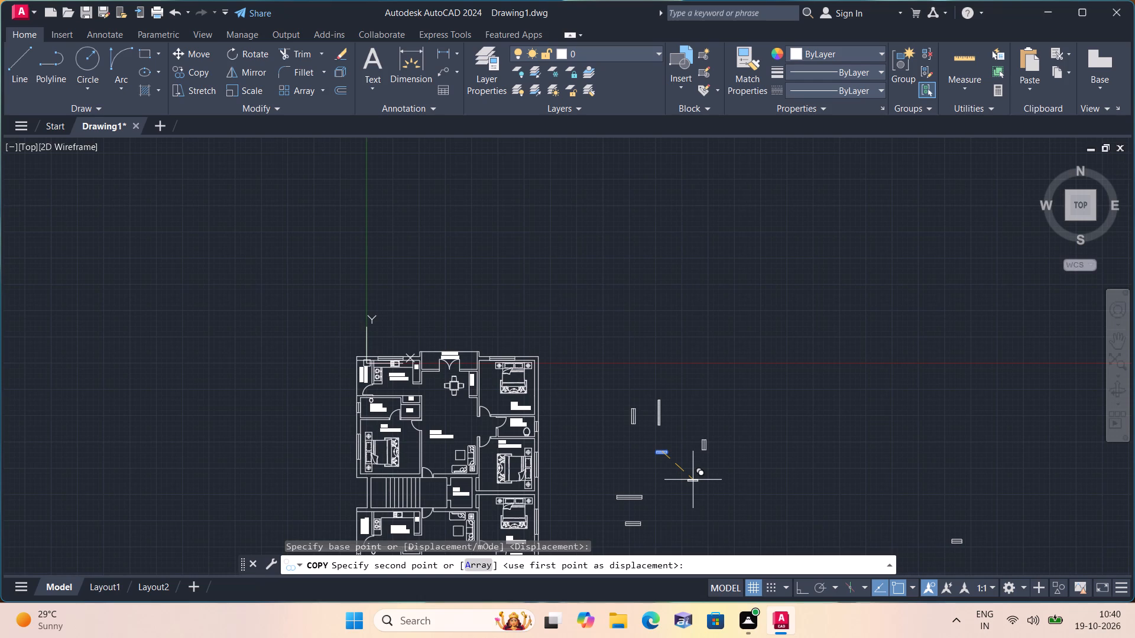
pyautogui.scroll(-1, 693, 480)
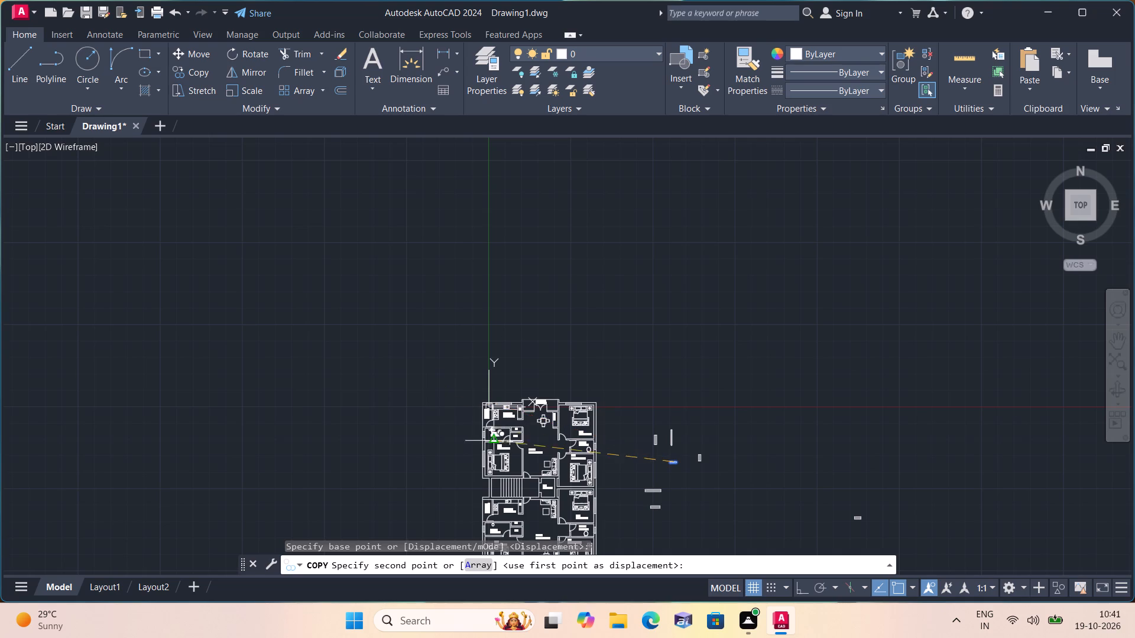
pyautogui.scroll(6, 525, 419)
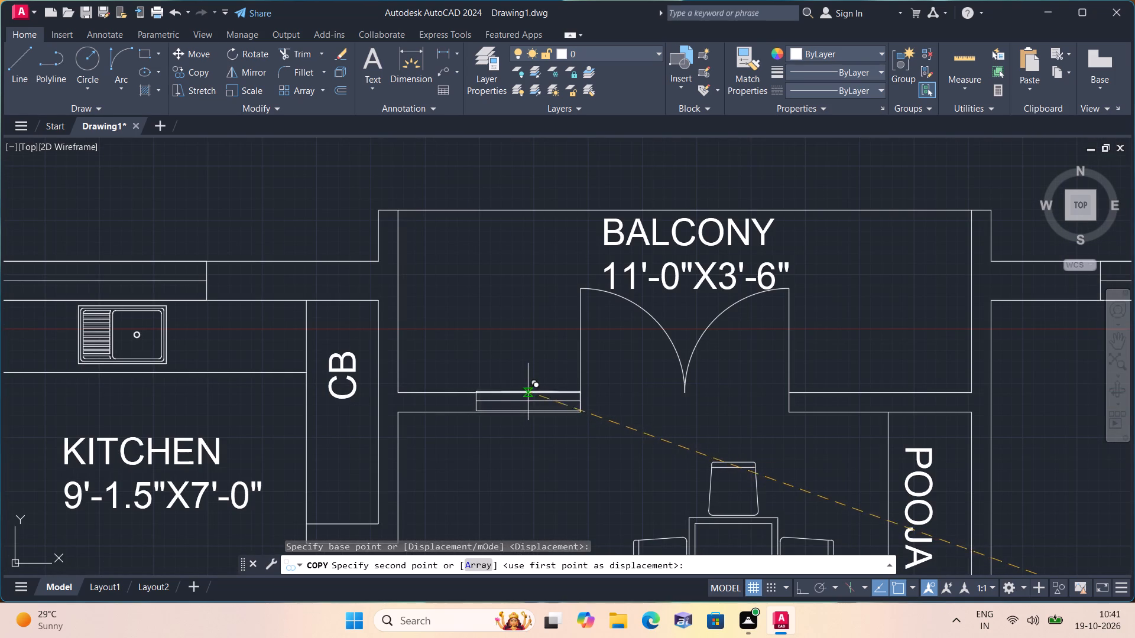
pyautogui.click(528, 390)
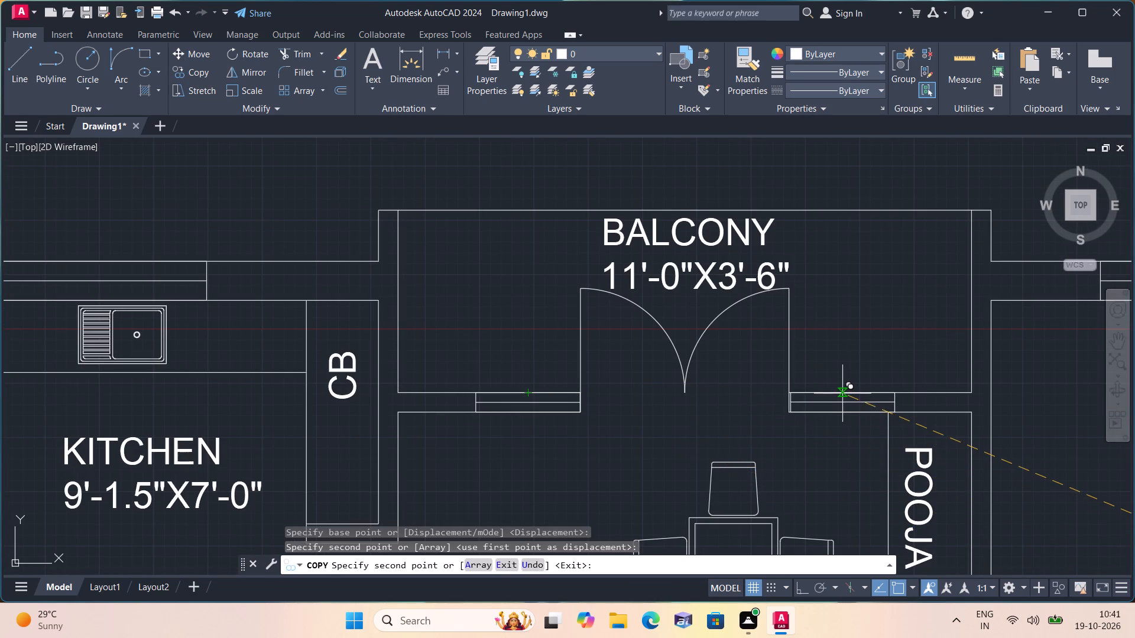
pyautogui.click(841, 393)
# Place two more copies in the lower flat's balcony wall, flush against both sides of the double door, and end copying.
pyautogui.scroll(-4, 831, 379)
pyautogui.moveTo(752, 462); pyautogui.dragTo(693, 313, button='middle')
pyautogui.scroll(2, 671, 494)
pyautogui.moveTo(702, 500); pyautogui.dragTo(640, 319, button='middle')
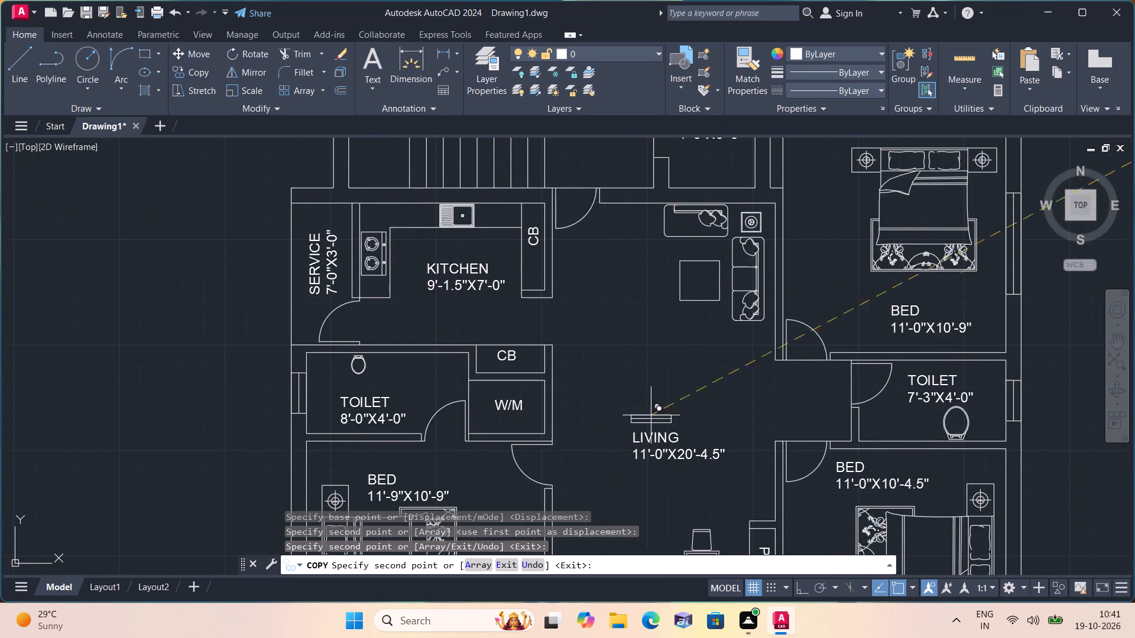
pyautogui.moveTo(673, 453); pyautogui.dragTo(665, 345, button='middle')
pyautogui.moveTo(676, 511); pyautogui.dragTo(667, 358, button='middle')
pyautogui.moveTo(674, 414); pyautogui.dragTo(672, 344, button='middle')
pyautogui.scroll(1, 674, 385)
pyautogui.scroll(1, 539, 238)
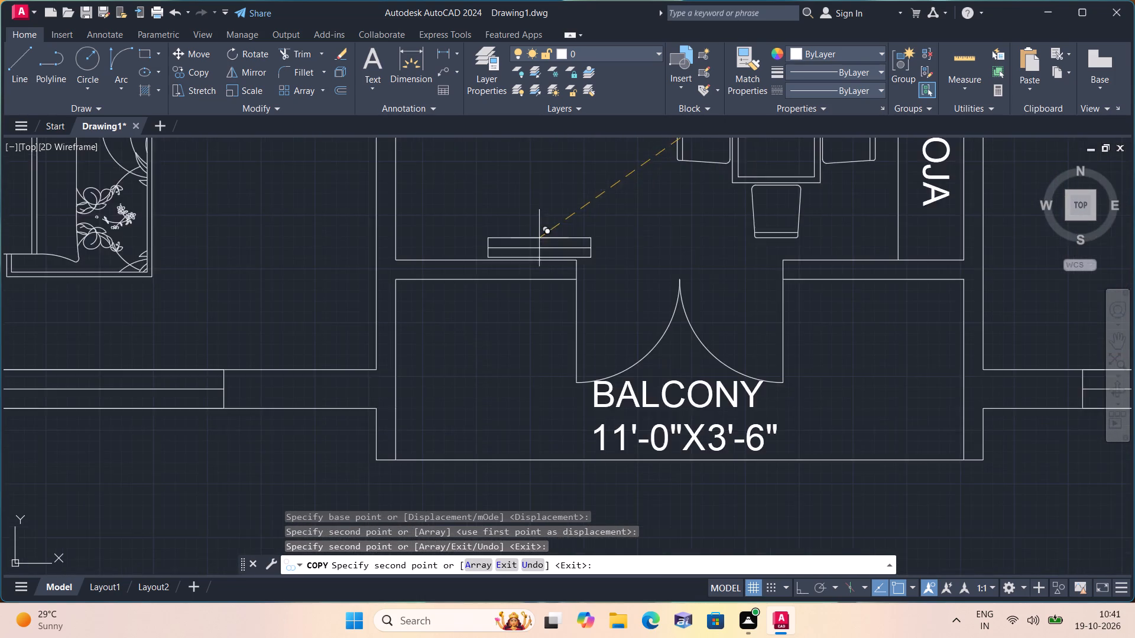
pyautogui.scroll(2, 534, 260)
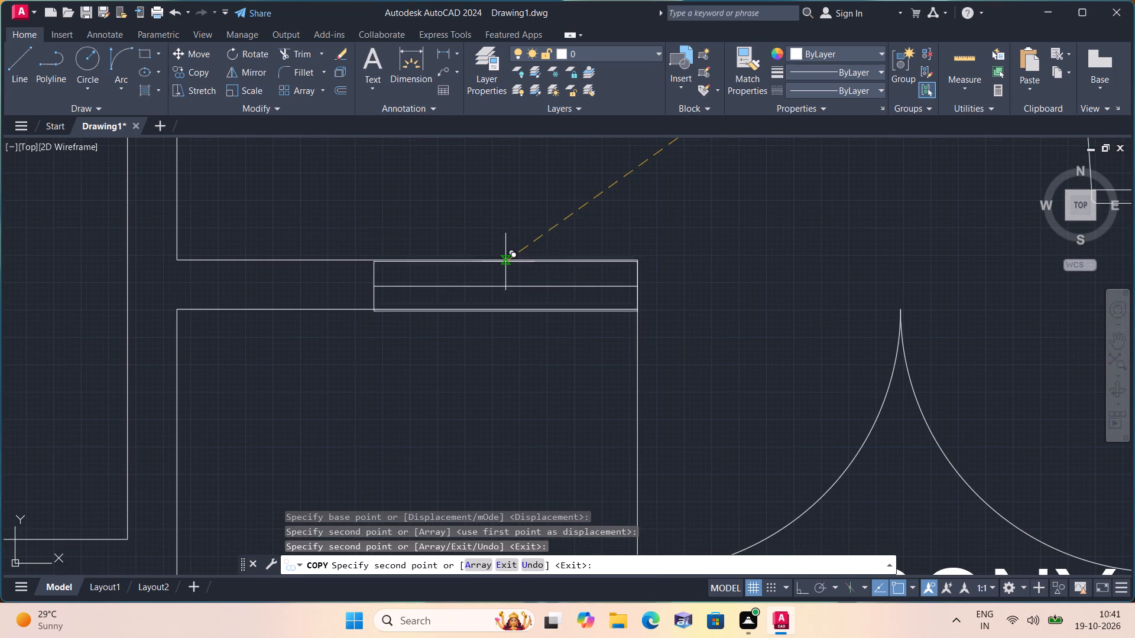
pyautogui.click(505, 260)
pyautogui.scroll(-2, 540, 255)
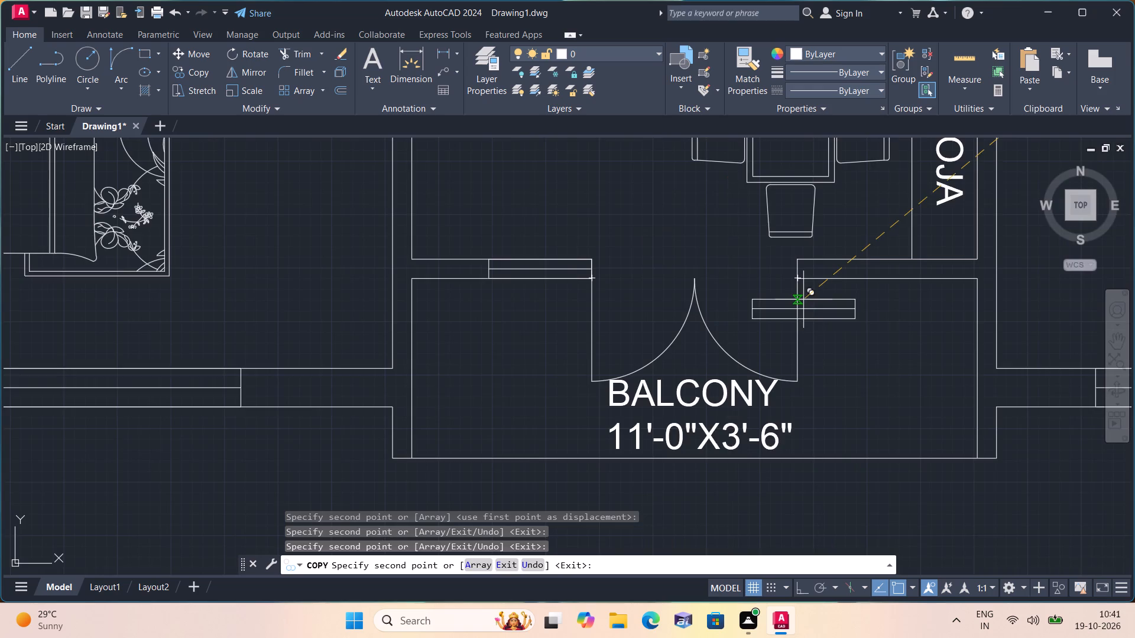
pyautogui.moveTo(810, 304); pyautogui.dragTo(677, 333, button='middle')
pyautogui.scroll(1, 720, 297)
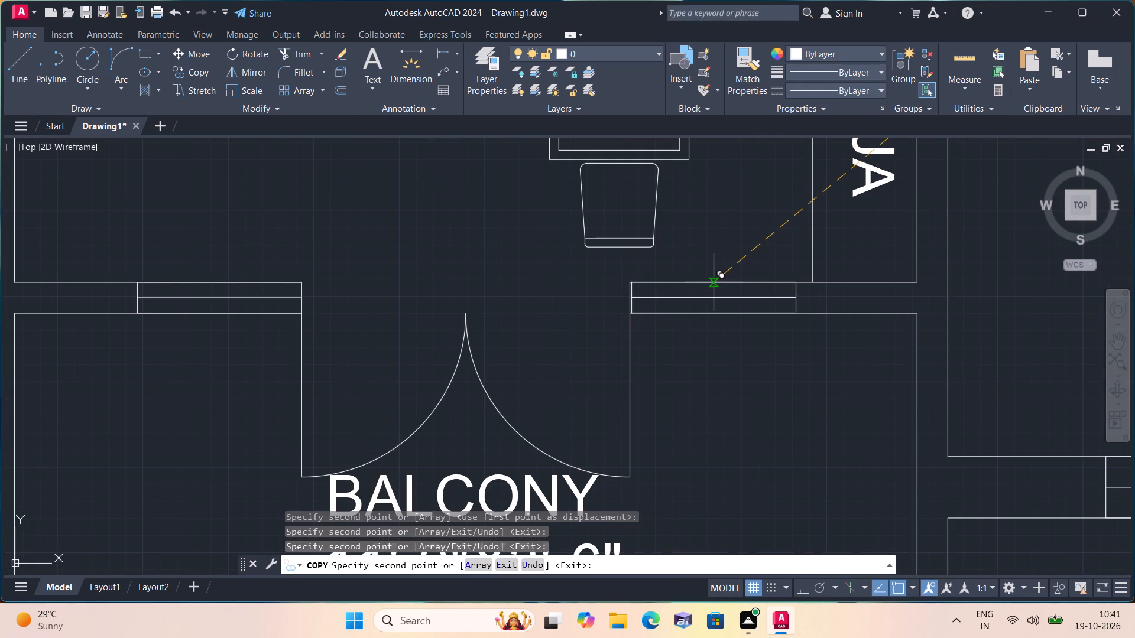
pyautogui.click(712, 282)
pyautogui.press('space')
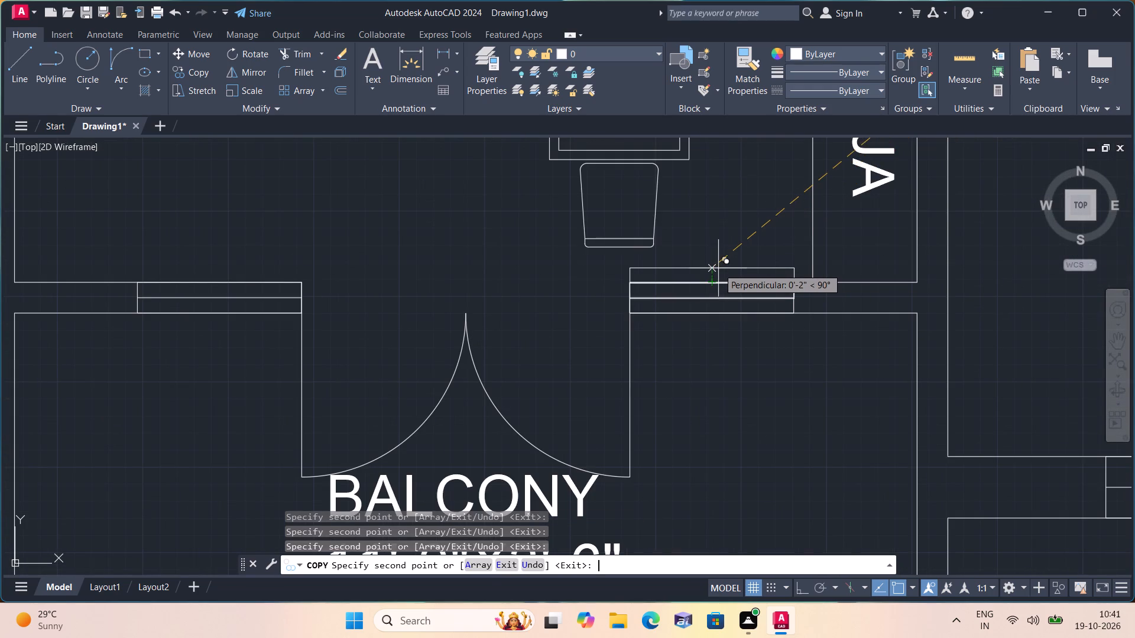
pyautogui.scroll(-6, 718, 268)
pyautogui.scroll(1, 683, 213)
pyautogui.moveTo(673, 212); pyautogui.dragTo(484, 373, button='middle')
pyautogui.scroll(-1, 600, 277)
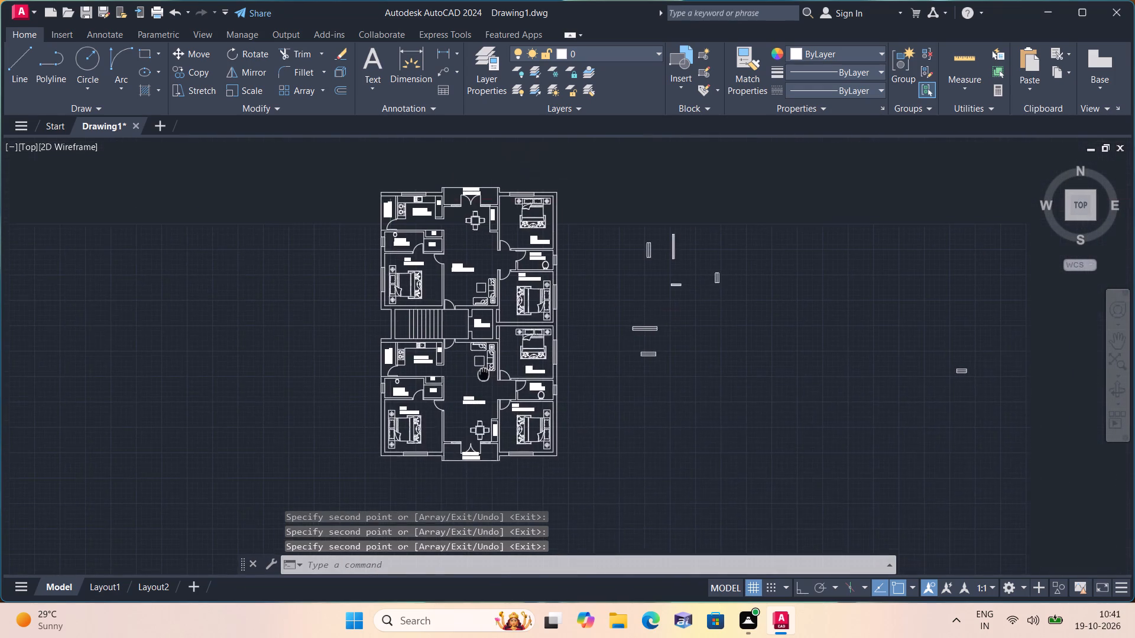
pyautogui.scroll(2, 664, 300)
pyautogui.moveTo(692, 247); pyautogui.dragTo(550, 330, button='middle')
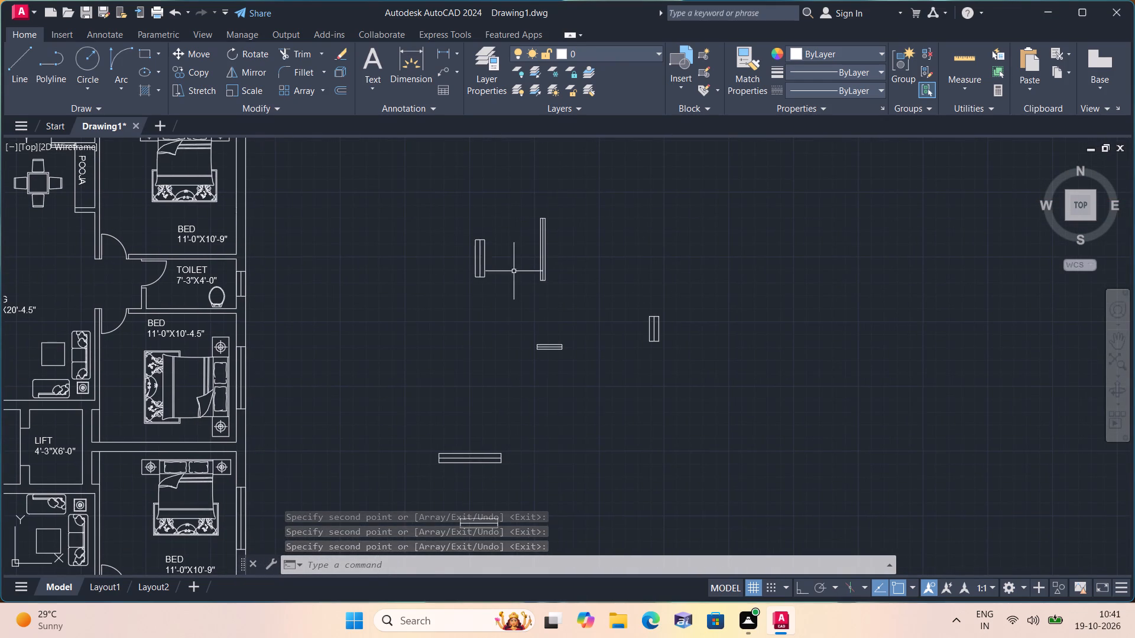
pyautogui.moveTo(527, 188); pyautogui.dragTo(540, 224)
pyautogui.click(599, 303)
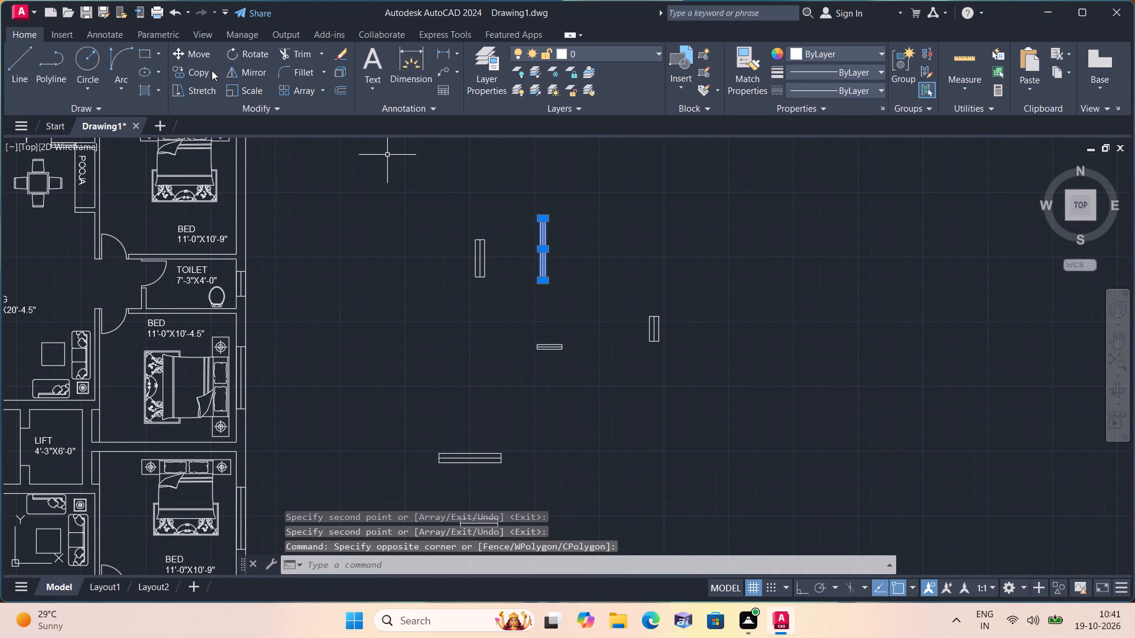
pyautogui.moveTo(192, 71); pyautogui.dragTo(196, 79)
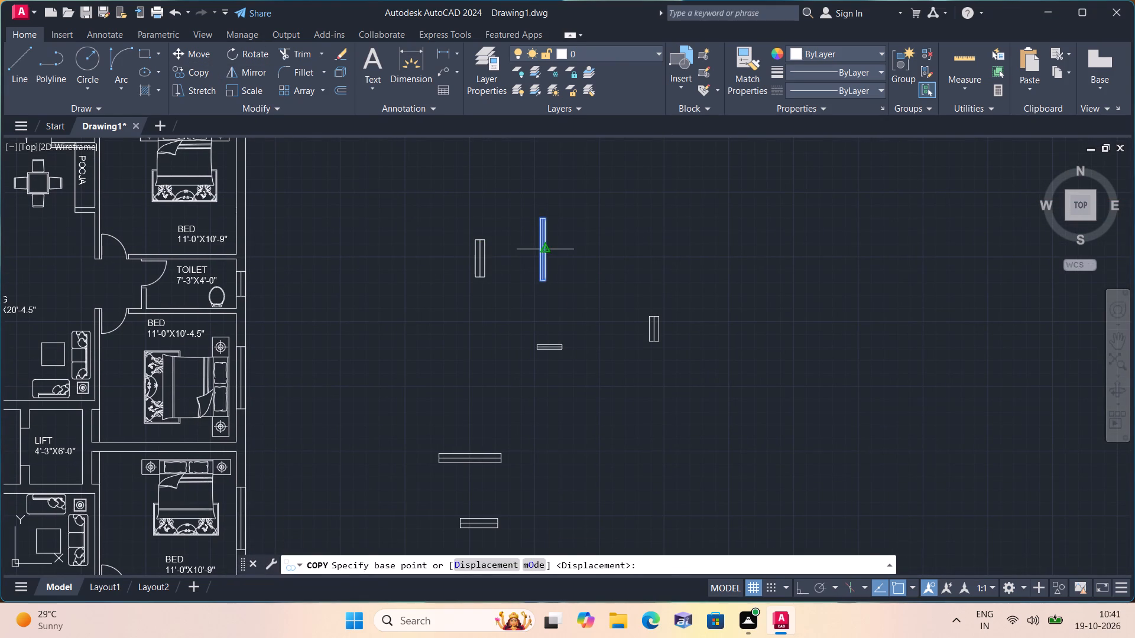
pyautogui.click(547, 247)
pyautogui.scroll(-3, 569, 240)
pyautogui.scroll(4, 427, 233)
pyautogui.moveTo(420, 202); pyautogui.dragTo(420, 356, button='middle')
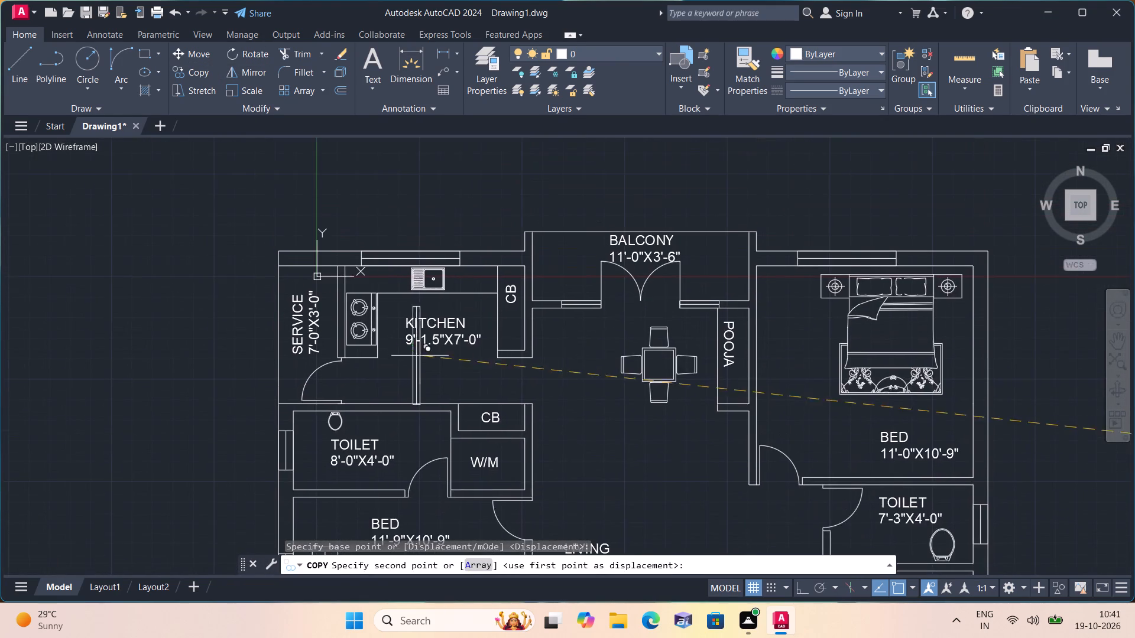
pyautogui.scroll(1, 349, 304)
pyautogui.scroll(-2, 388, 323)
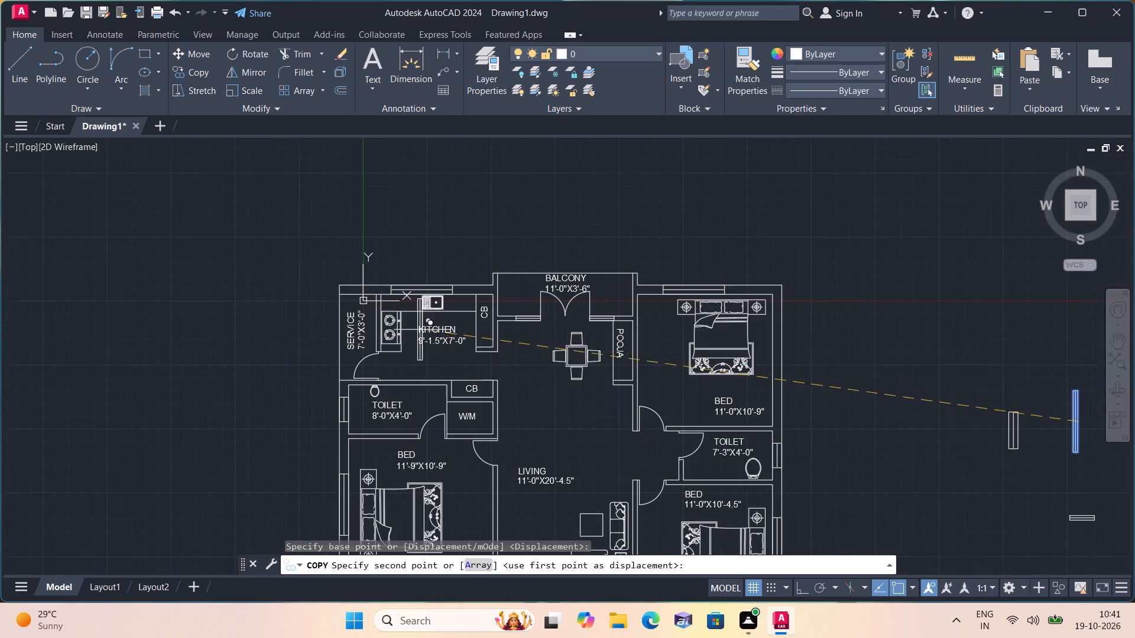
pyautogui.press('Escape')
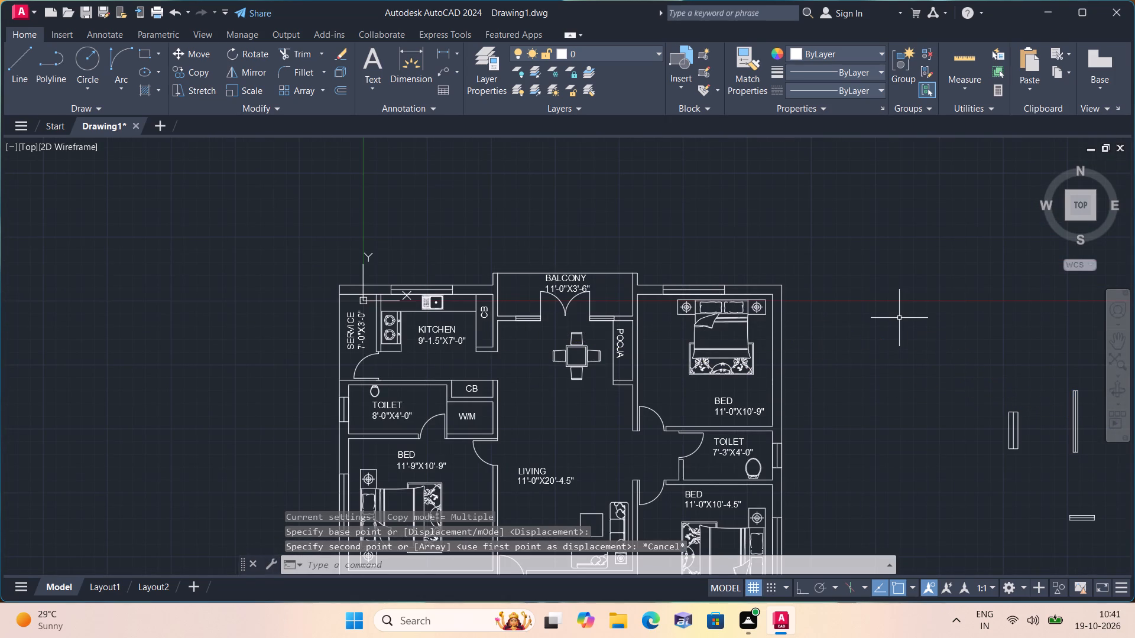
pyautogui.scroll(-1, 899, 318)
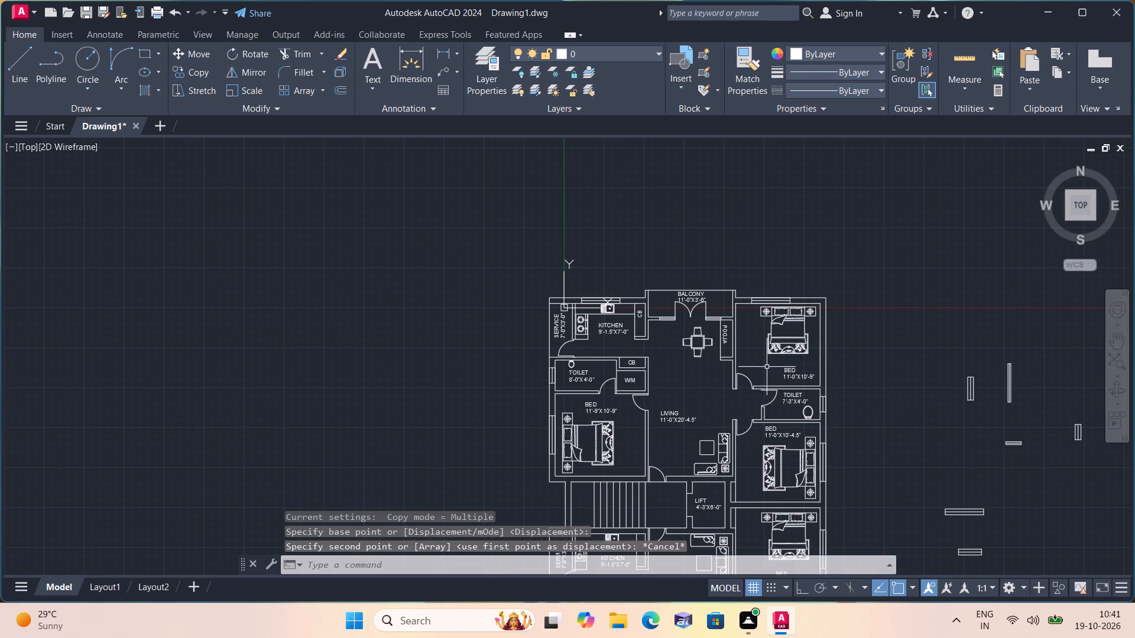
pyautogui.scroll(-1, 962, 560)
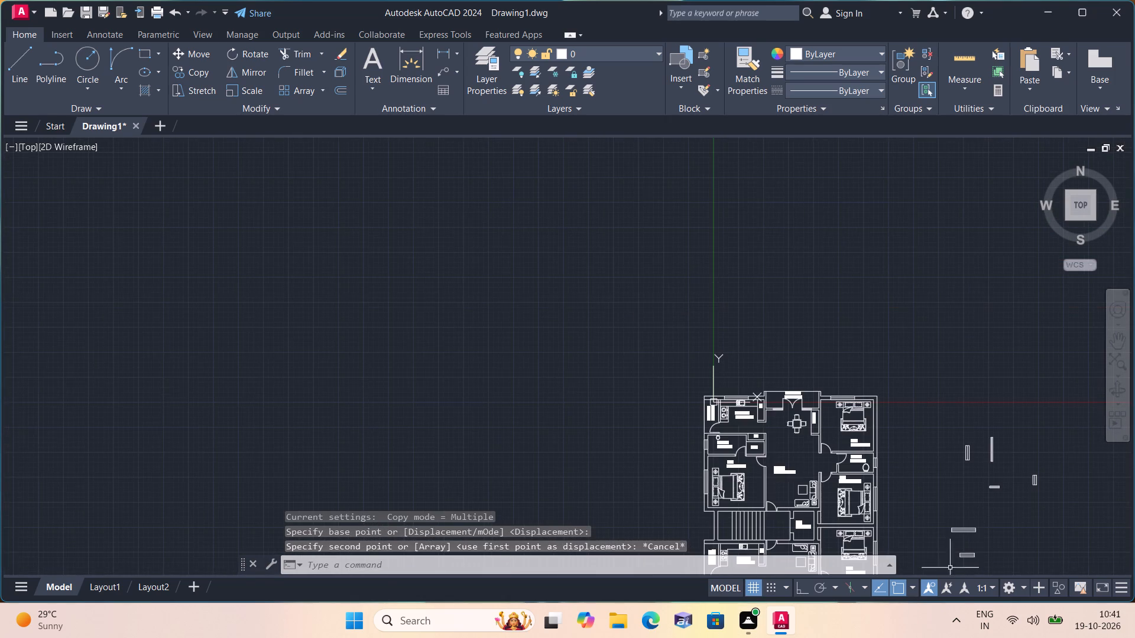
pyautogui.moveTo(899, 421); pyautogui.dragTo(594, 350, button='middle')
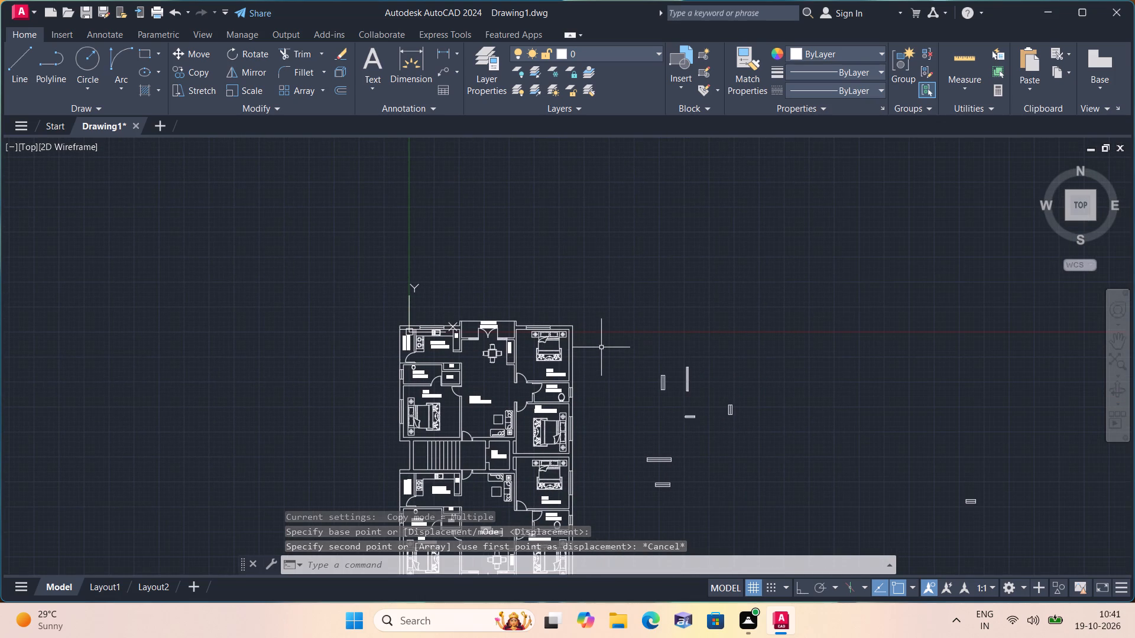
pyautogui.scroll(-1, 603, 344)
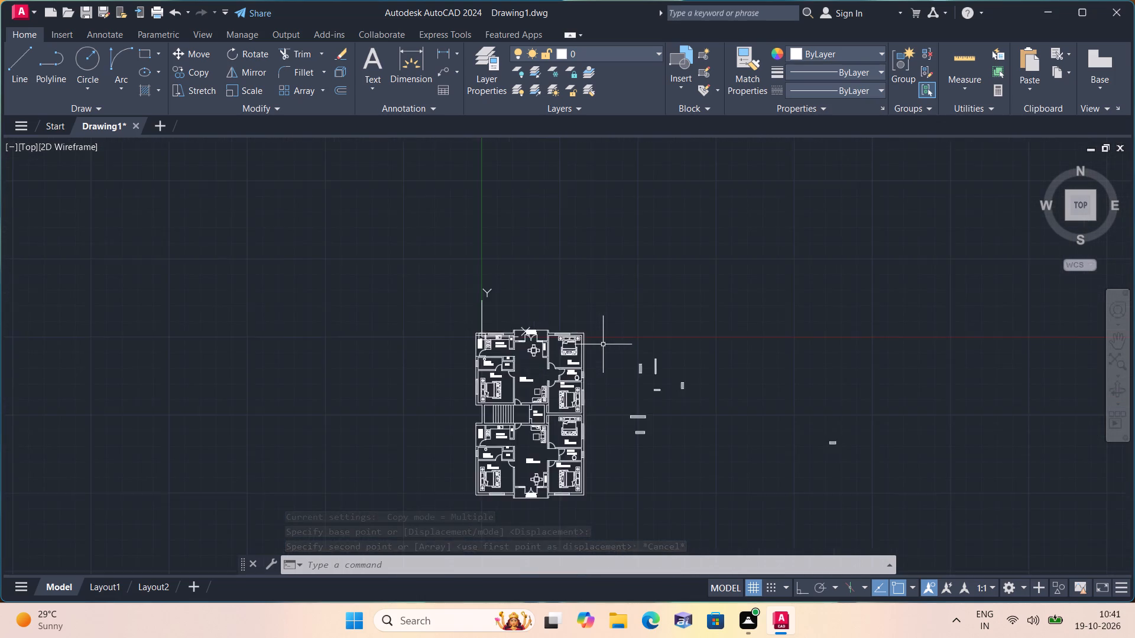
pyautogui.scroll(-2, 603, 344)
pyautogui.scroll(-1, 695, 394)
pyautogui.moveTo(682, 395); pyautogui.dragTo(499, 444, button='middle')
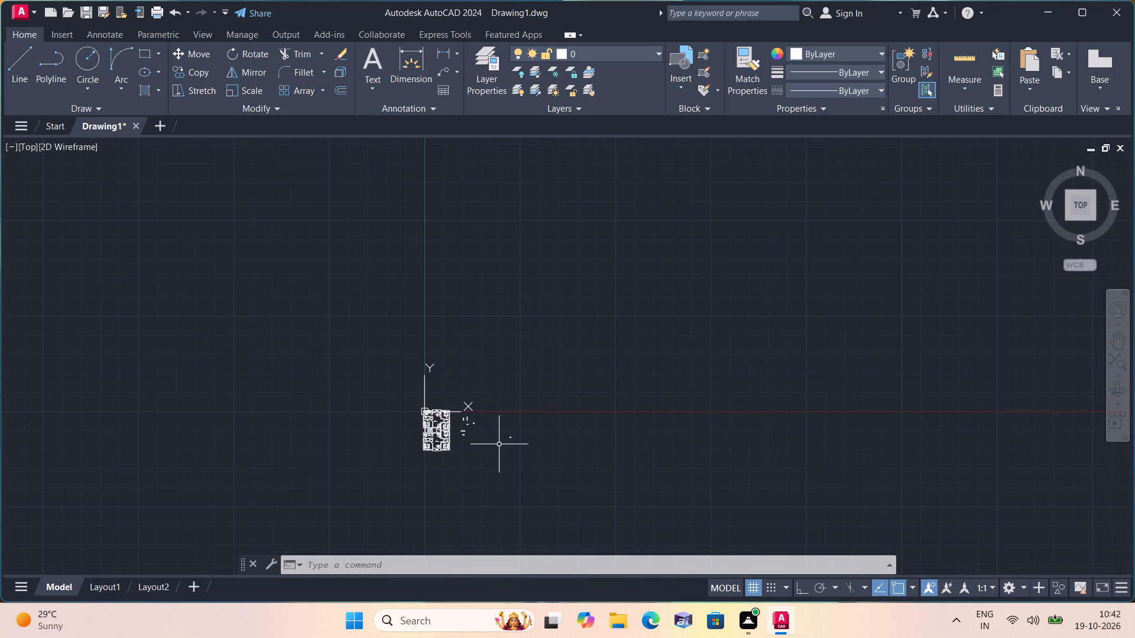
# With Ortho on, draw a short horizontal line across the narrowed vertical window symbol, roughly a third of the way down from its top.
pyautogui.write('l')
pyautogui.press('space')
pyautogui.scroll(3, 499, 444)
pyautogui.scroll(3, 168, 276)
pyautogui.scroll(1, 575, 414)
pyautogui.moveTo(565, 397); pyautogui.dragTo(290, 222, button='middle')
pyautogui.scroll(2, 592, 311)
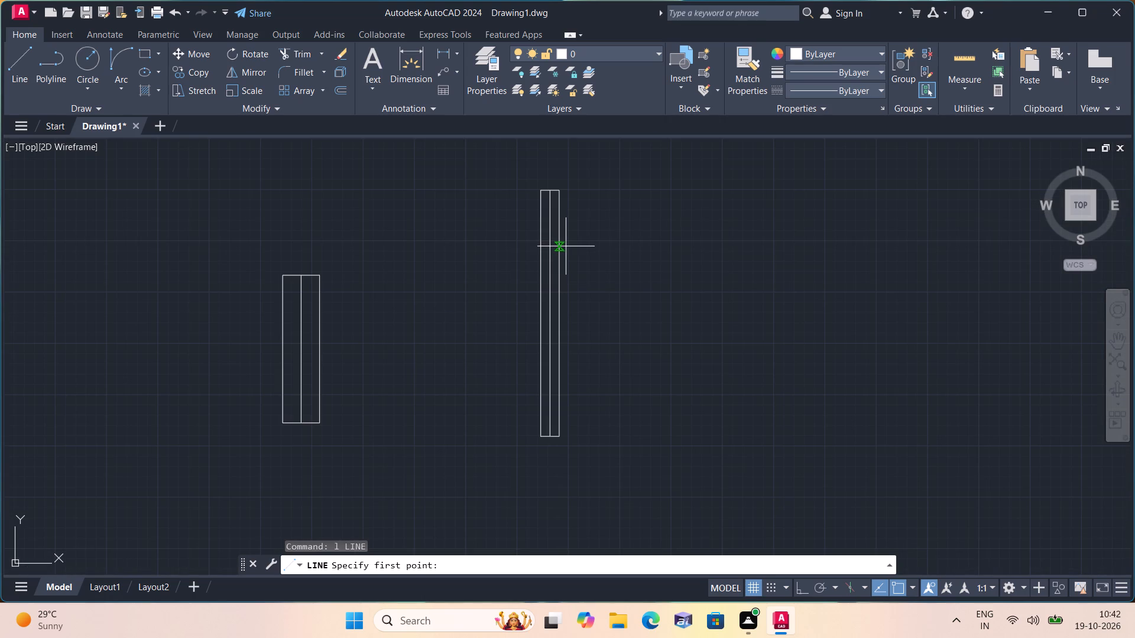
pyautogui.press('F8')
pyautogui.scroll(-1, 565, 246)
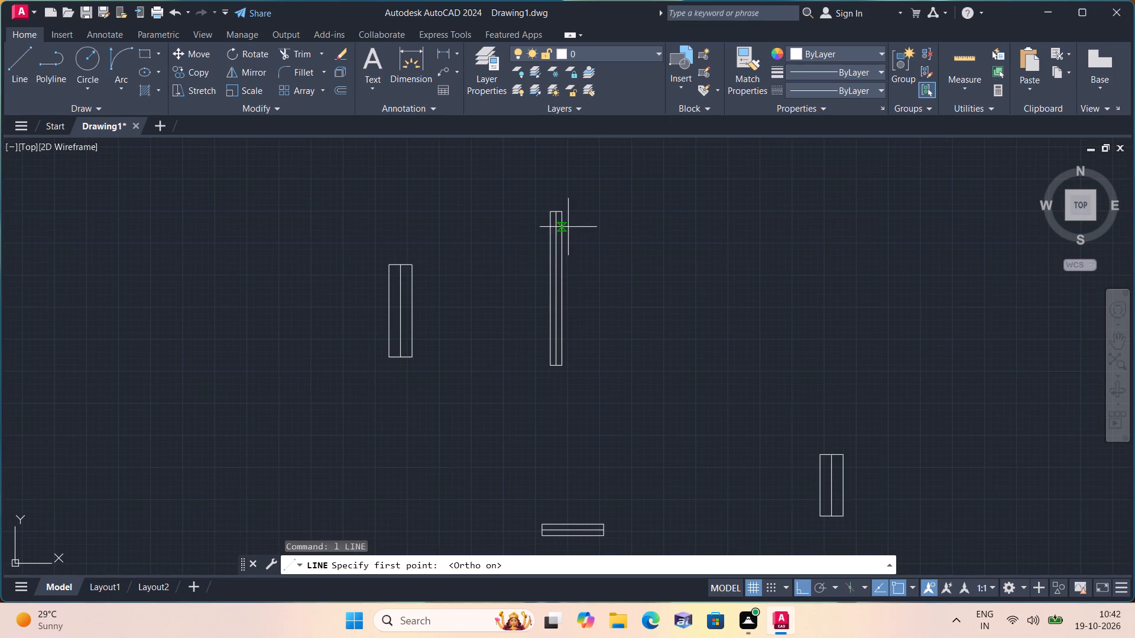
pyautogui.click(562, 266)
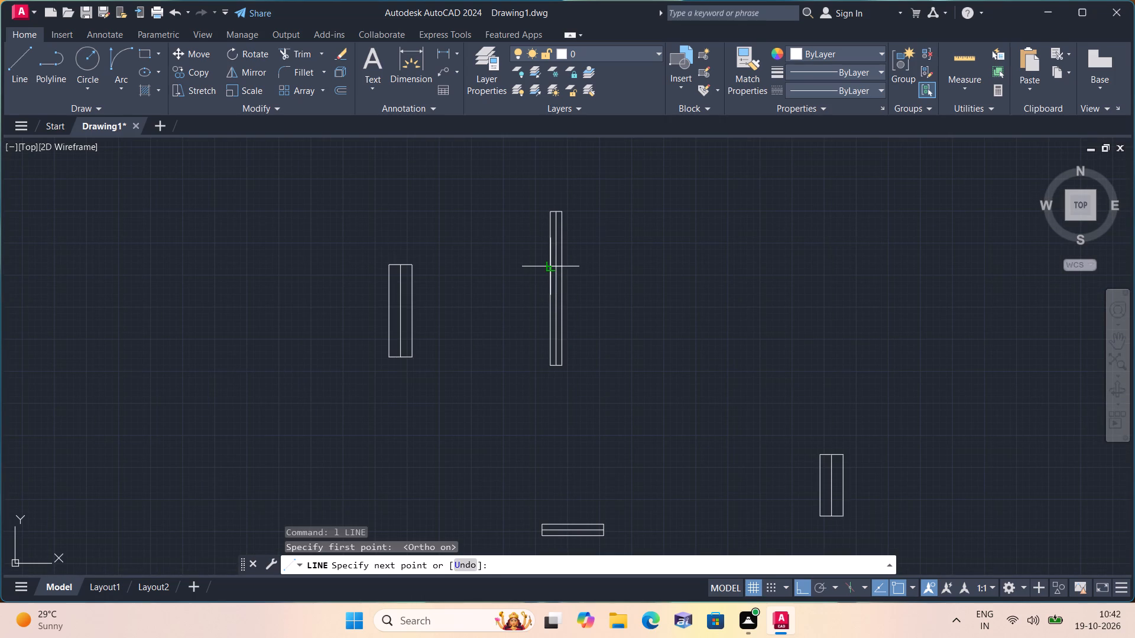
pyautogui.click(552, 263)
pyautogui.press('space')
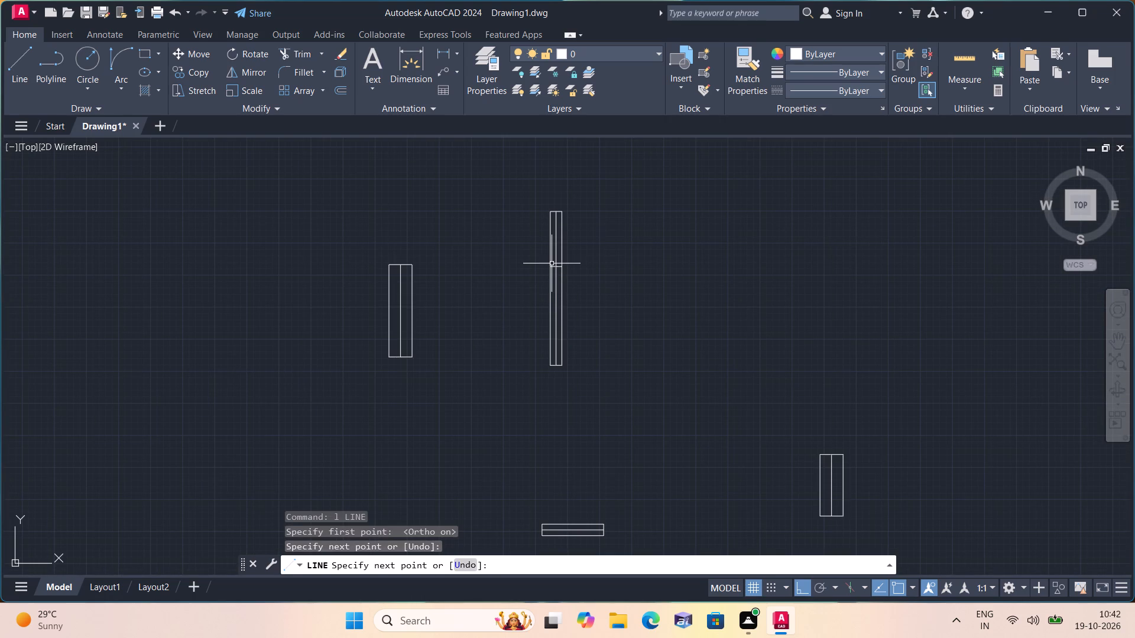
# Trim away the part of the narrowed vertical window symbol above the cross line to shorten it.
pyautogui.press('r')
pyautogui.press('BackSpace')
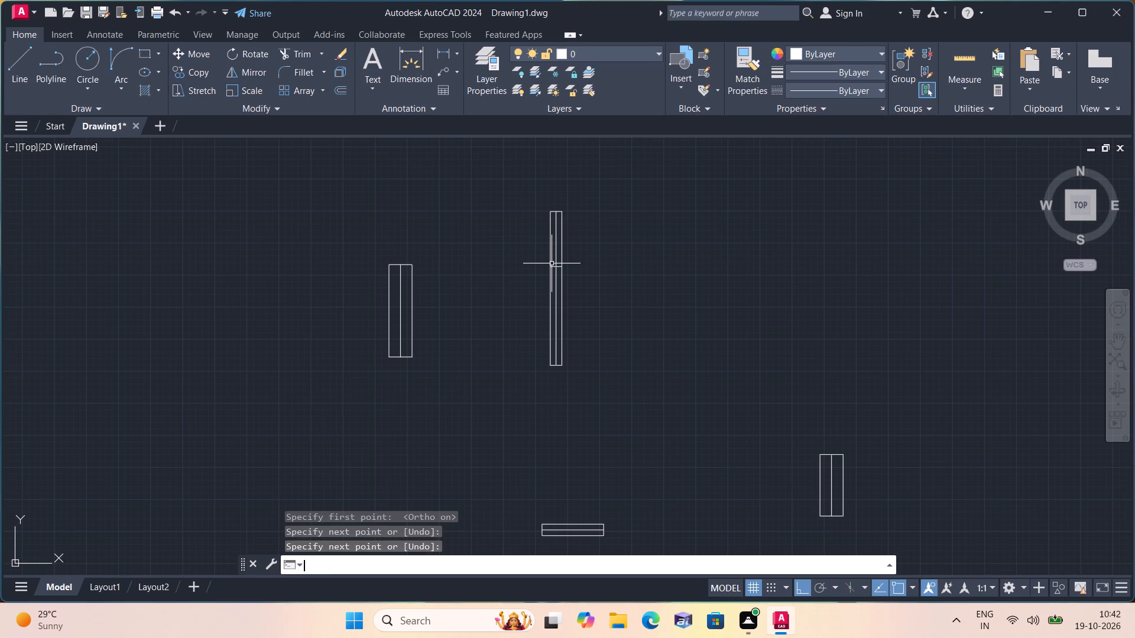
pyautogui.write('trim')
pyautogui.press('space')
pyautogui.scroll(2, 552, 263)
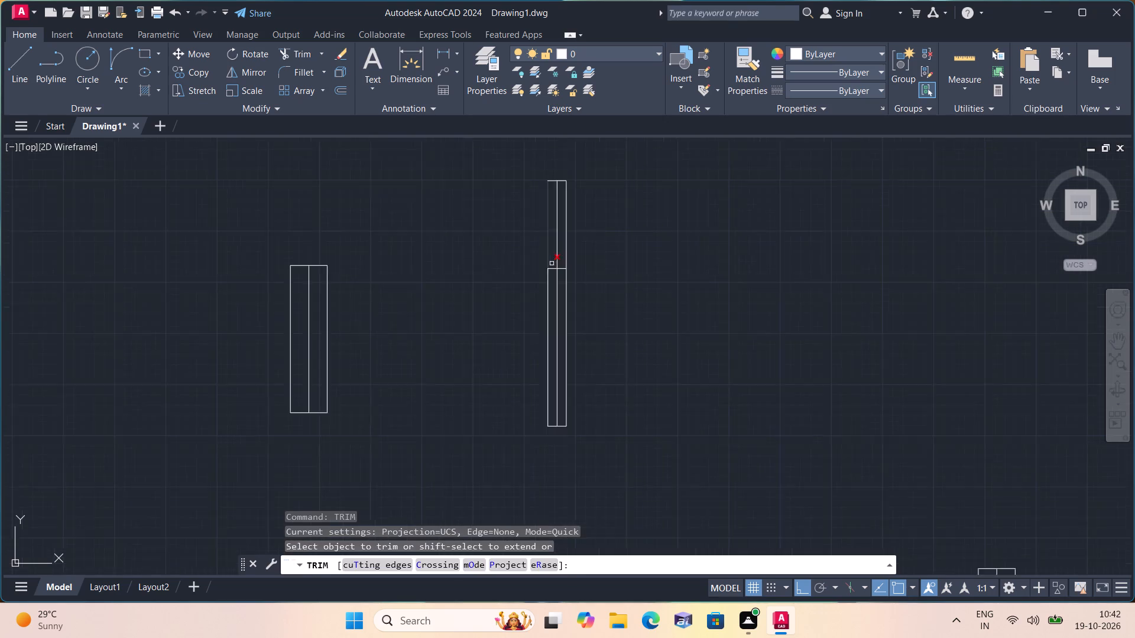
pyautogui.scroll(2, 552, 263)
pyautogui.moveTo(660, 220); pyautogui.dragTo(611, 236)
pyautogui.click(229, 294)
pyautogui.click(747, 219)
pyautogui.scroll(-1, 353, 284)
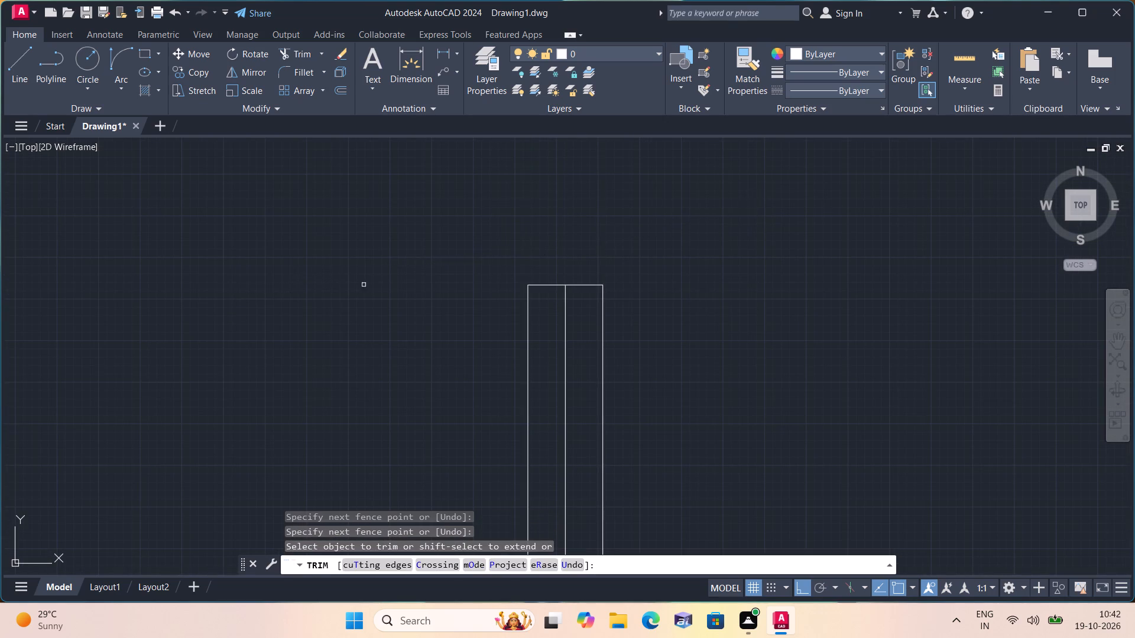
pyautogui.scroll(-1, 352, 284)
pyautogui.moveTo(328, 243); pyautogui.dragTo(313, 417, button='middle')
pyautogui.click(421, 314)
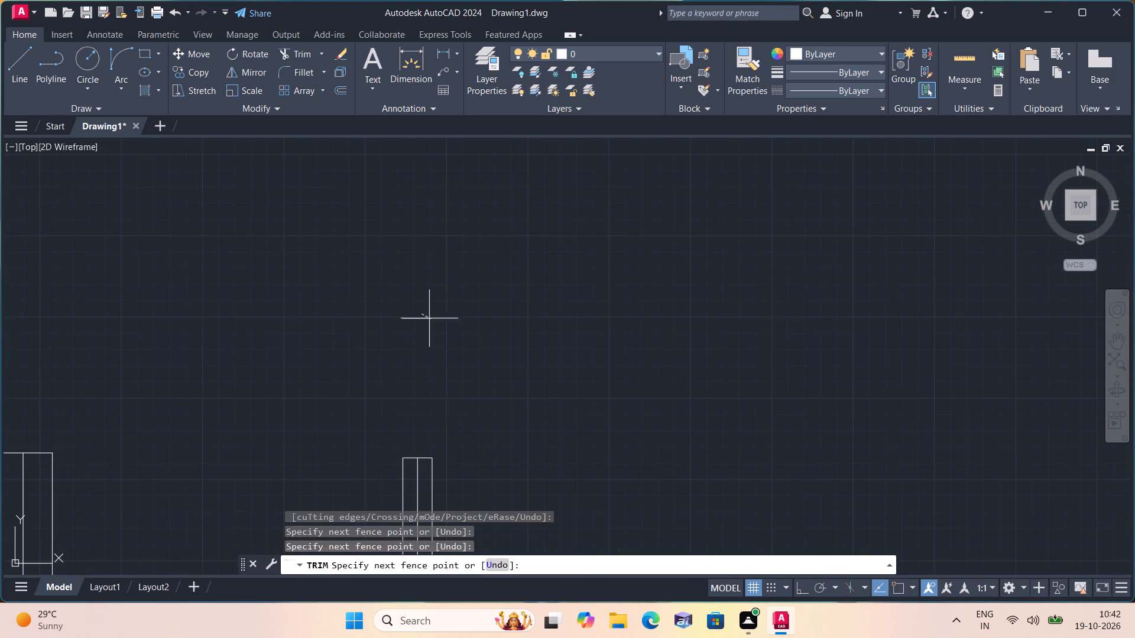
pyautogui.click(428, 325)
pyautogui.scroll(-3, 523, 338)
pyautogui.press('space')
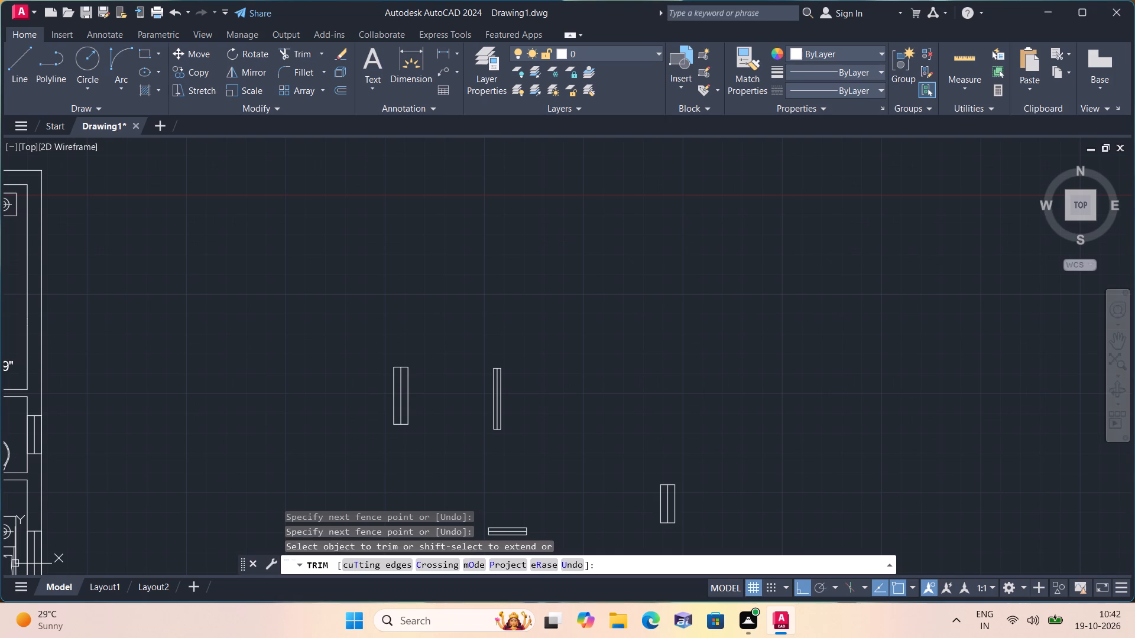
# Copy the shortened vertical window symbol by its right-edge midpoint into the upper flat's wall between service area and kitchen, with Ortho off.
pyautogui.moveTo(454, 340); pyautogui.dragTo(494, 424)
pyautogui.click(535, 465)
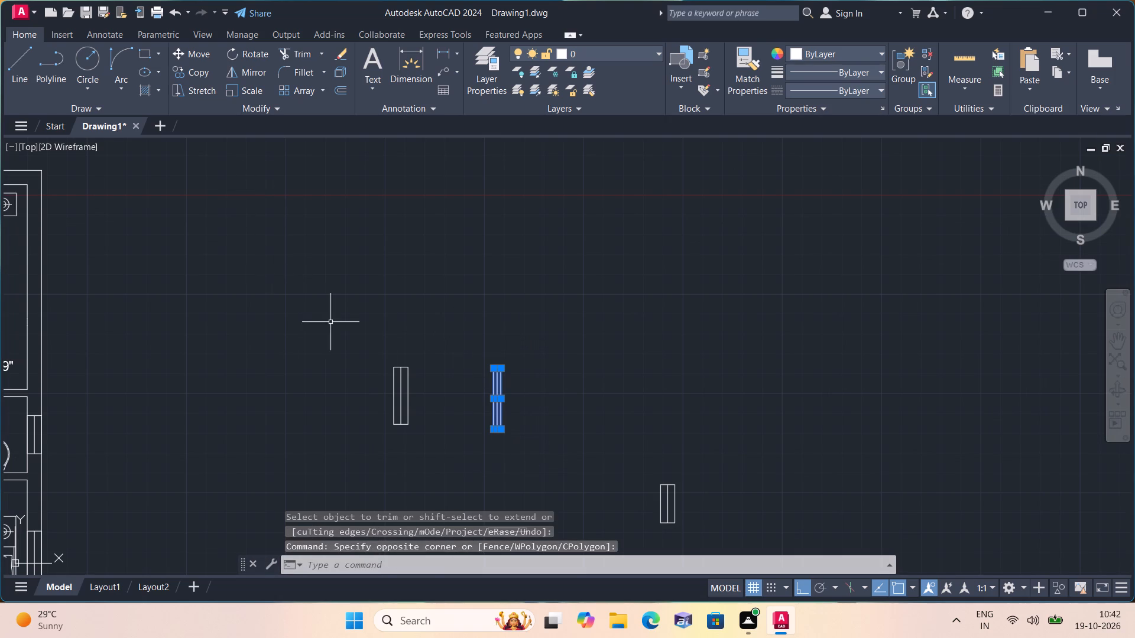
pyautogui.click(189, 66)
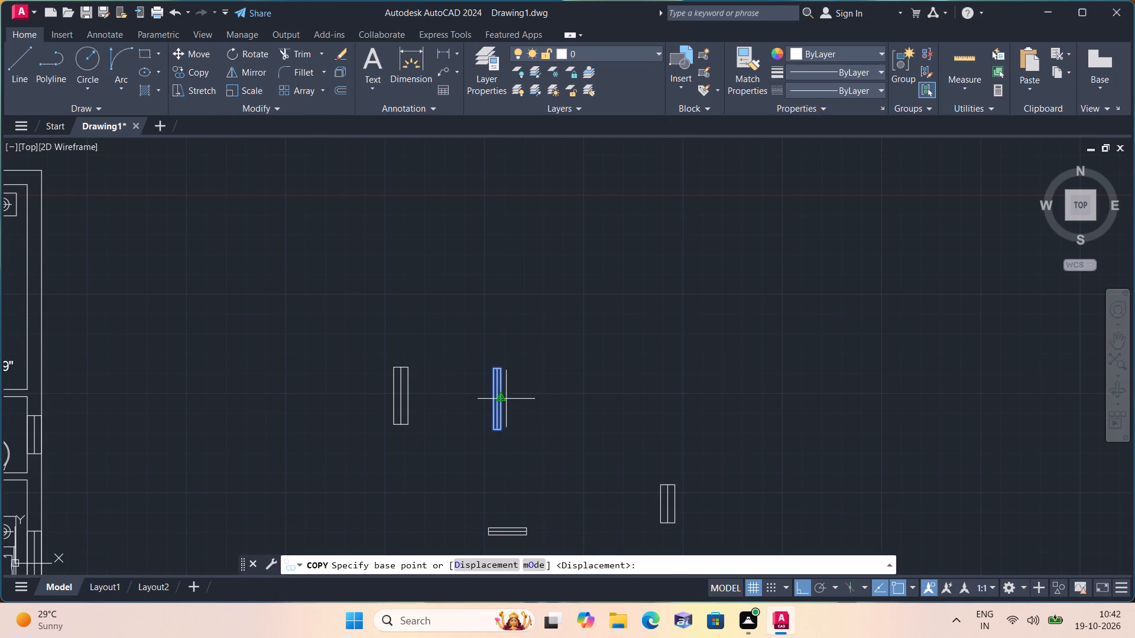
pyautogui.click(503, 397)
pyautogui.scroll(-3, 503, 396)
pyautogui.scroll(4, 262, 379)
pyautogui.scroll(-1, 264, 378)
pyautogui.moveTo(280, 294); pyautogui.dragTo(289, 311, button='middle')
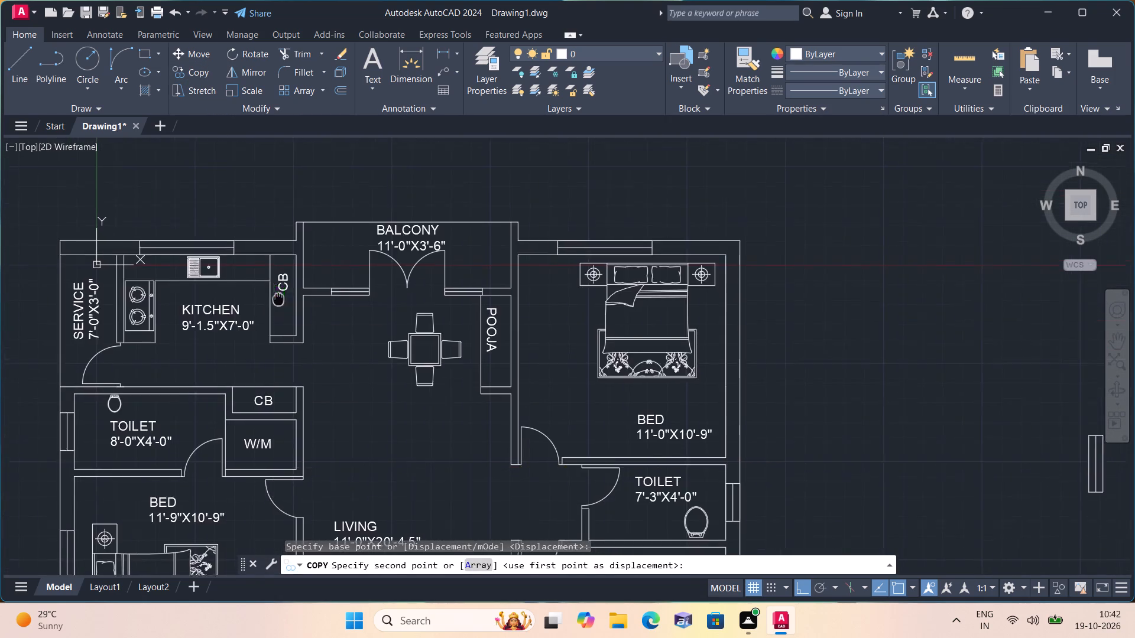
pyautogui.moveTo(289, 311); pyautogui.dragTo(396, 388, button='middle')
pyautogui.scroll(2, 204, 396)
pyautogui.scroll(-1, 267, 385)
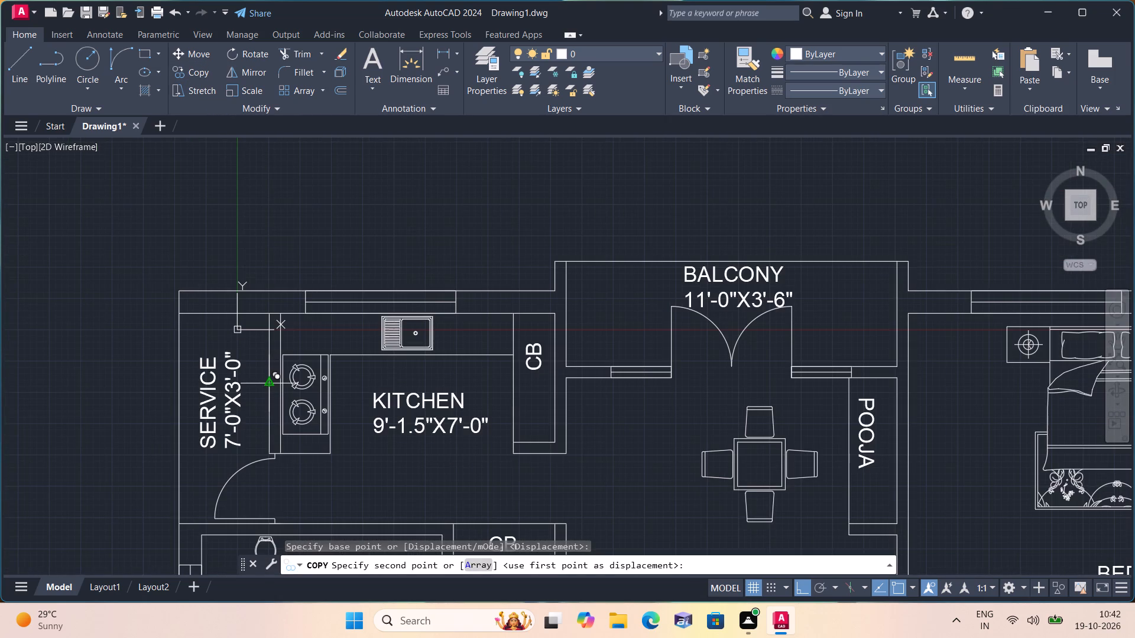
pyautogui.press('F8')
pyautogui.scroll(2, 273, 382)
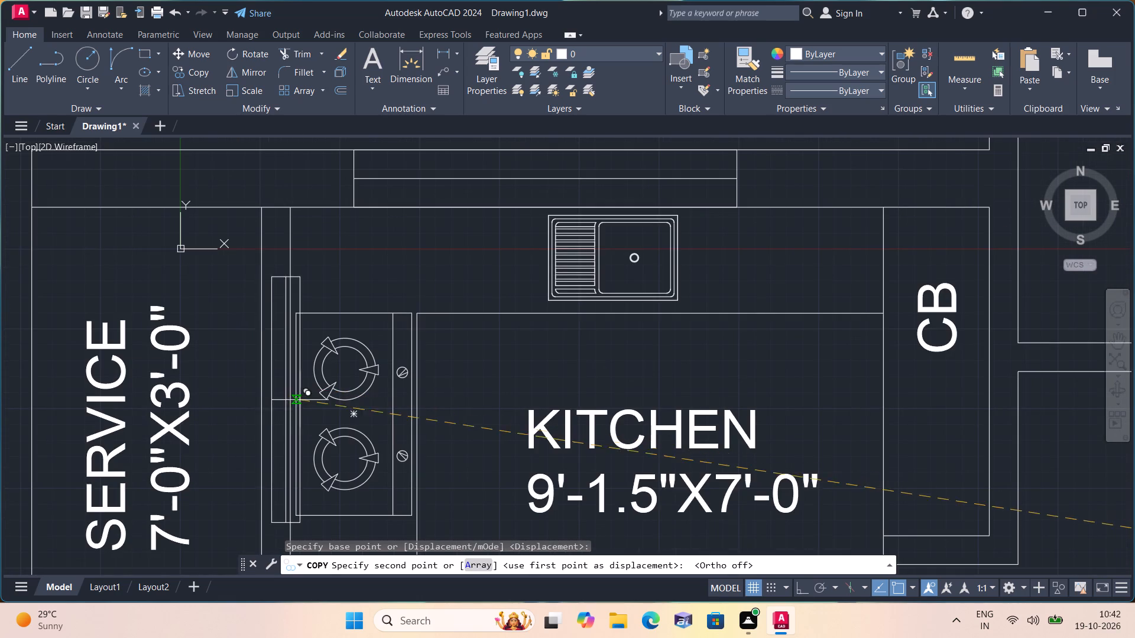
pyautogui.moveTo(286, 405); pyautogui.dragTo(291, 324, button='middle')
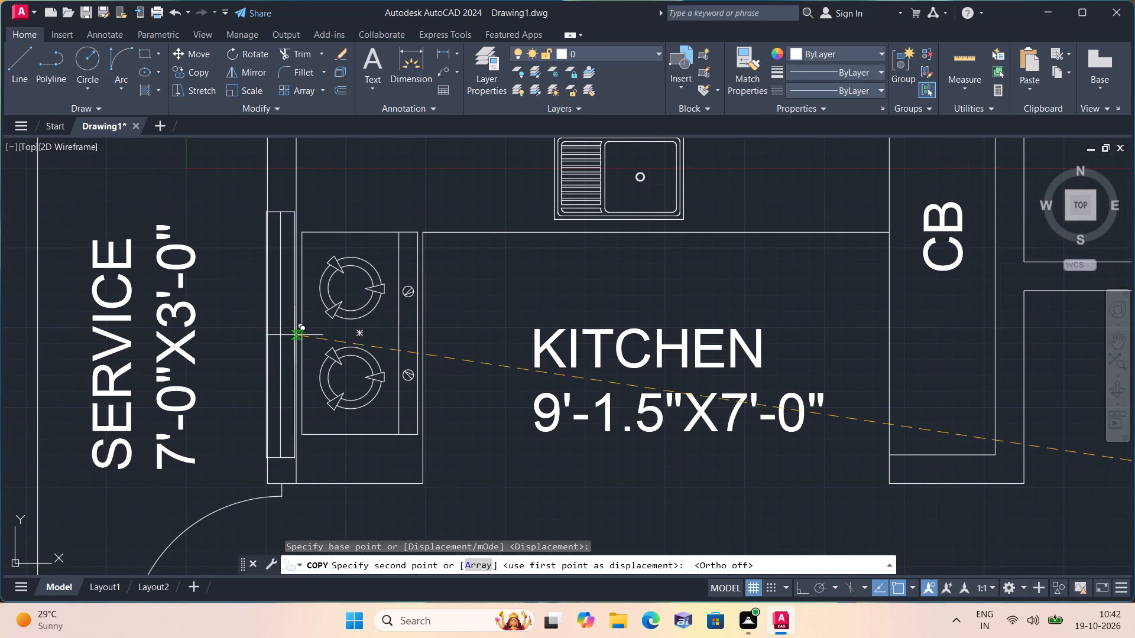
pyautogui.click(294, 336)
# Place another copy in the lower flat's wall between service area and kitchen, beside the stove, and end copying.
pyautogui.scroll(-3, 295, 327)
pyautogui.moveTo(468, 417); pyautogui.dragTo(408, 295, button='middle')
pyautogui.scroll(-2, 394, 269)
pyautogui.moveTo(355, 423); pyautogui.dragTo(358, 288, button='middle')
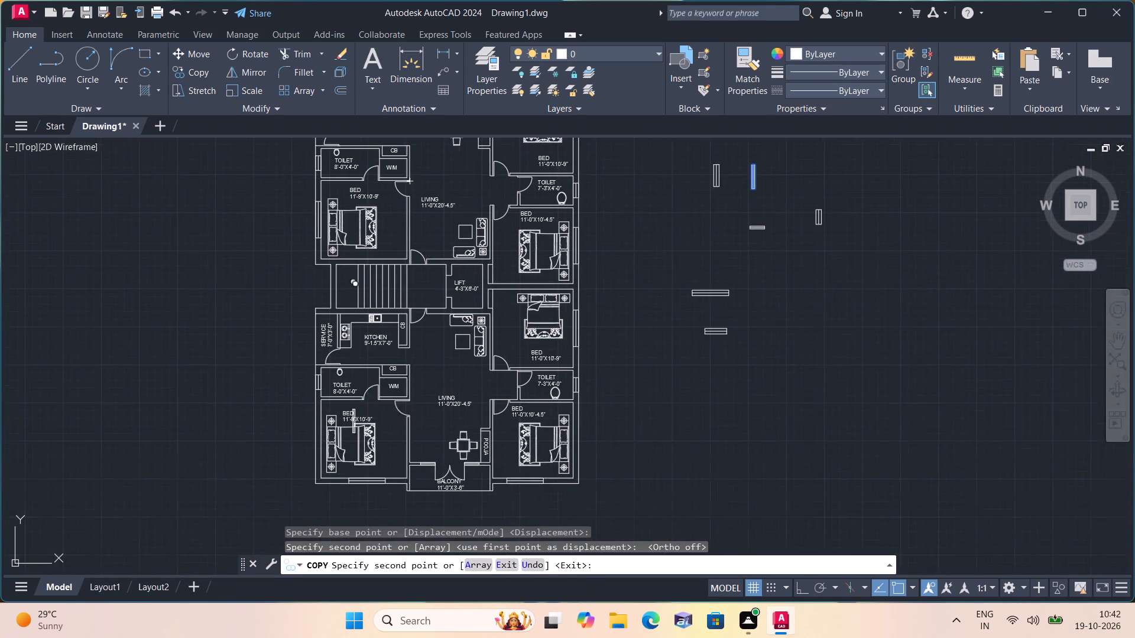
pyautogui.moveTo(348, 438); pyautogui.dragTo(359, 313, button='middle')
pyautogui.scroll(3, 357, 250)
pyautogui.moveTo(356, 250); pyautogui.dragTo(304, 549, button='middle')
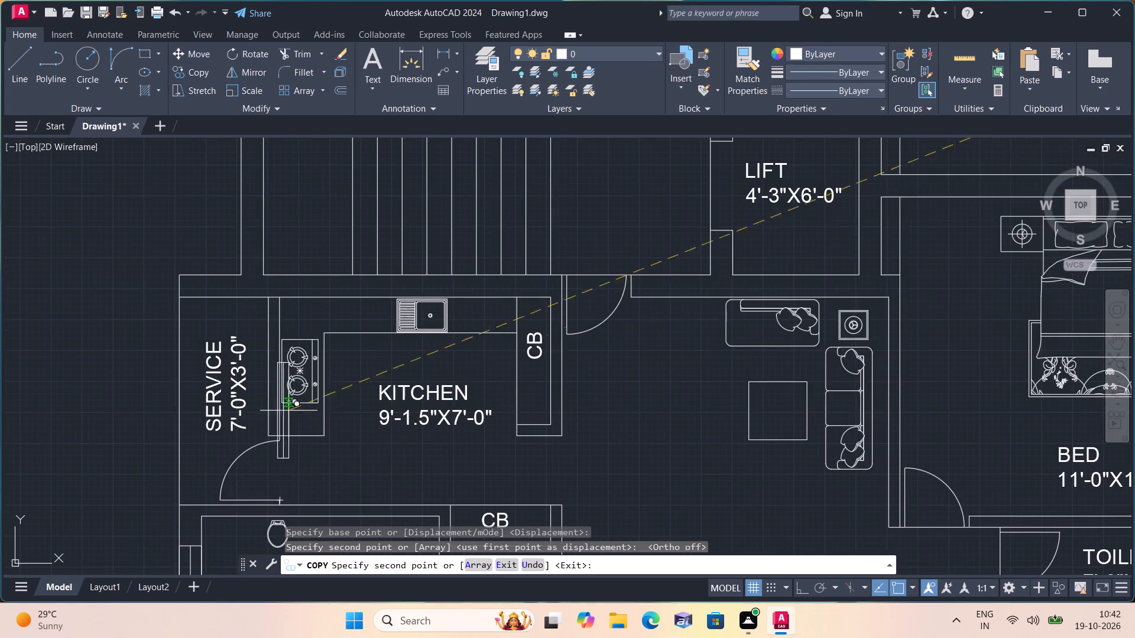
pyautogui.scroll(1, 287, 374)
pyautogui.click(274, 368)
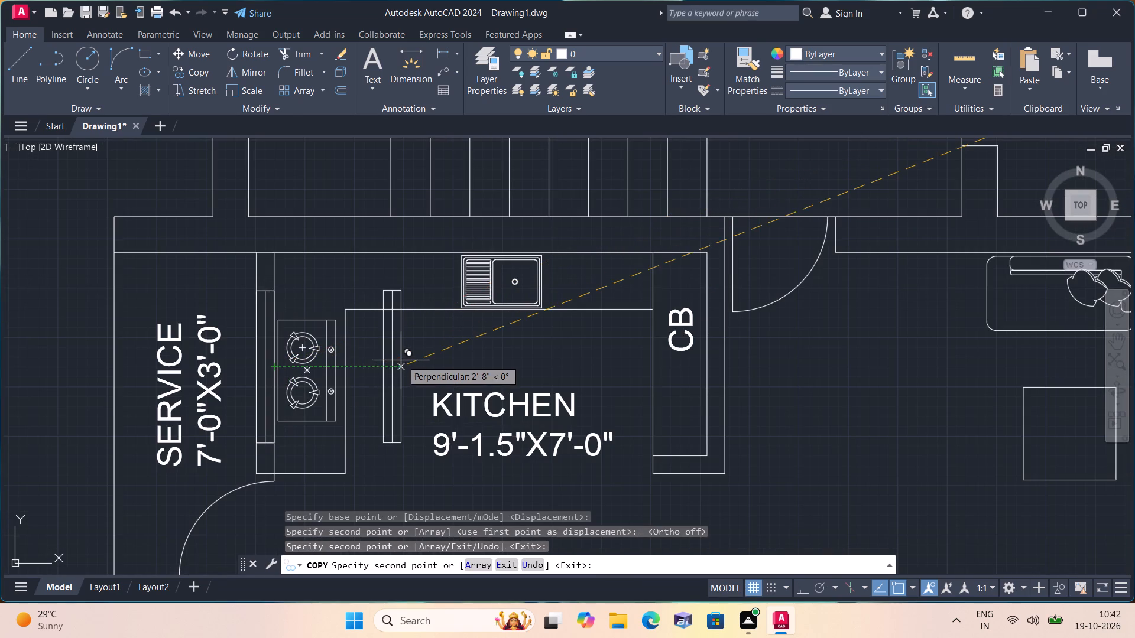
pyautogui.press('space')
# Delete all the loose window symbols lying outside the floor plan.
pyautogui.scroll(-4, 452, 393)
pyautogui.moveTo(492, 310); pyautogui.dragTo(322, 428, button='middle')
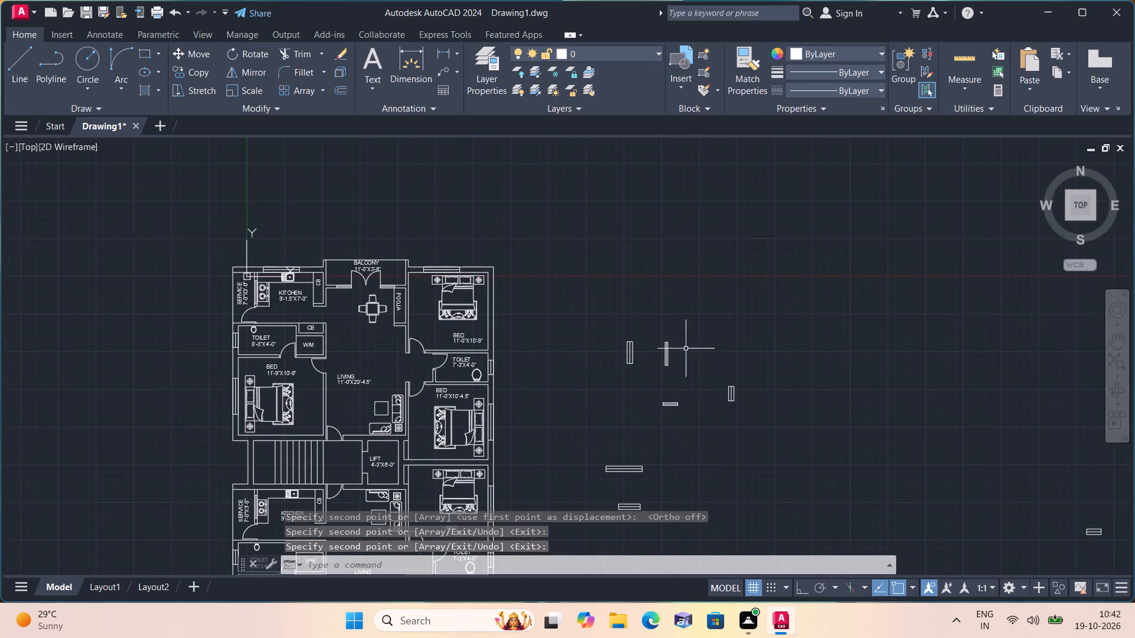
pyautogui.moveTo(604, 301); pyautogui.dragTo(684, 407)
pyautogui.moveTo(840, 531); pyautogui.dragTo(633, 317, button='middle')
pyautogui.click(920, 391)
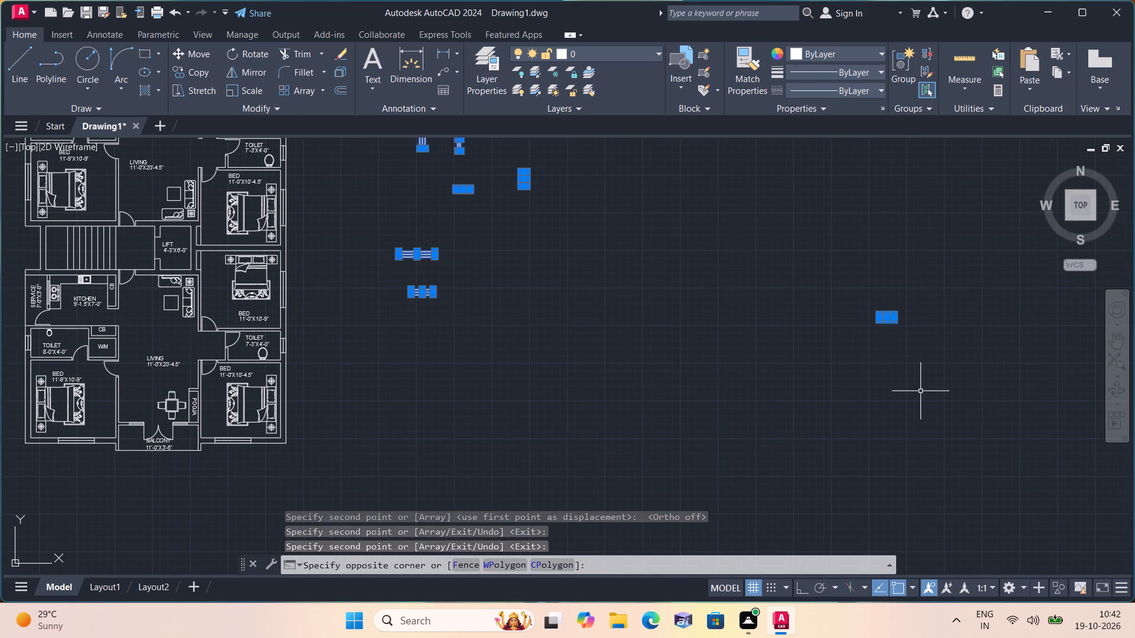
pyautogui.press('Delete')
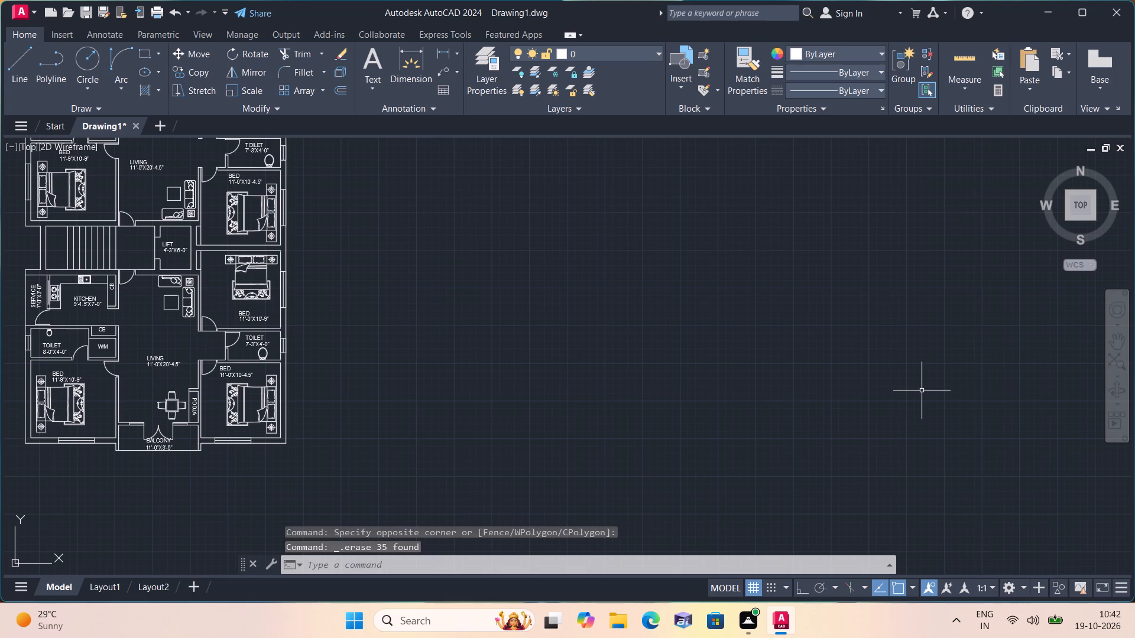
# Examine the rooms, doors and windows of both flats across the whole floor plan.
pyautogui.scroll(-4, 893, 412)
pyautogui.scroll(2, 788, 390)
pyautogui.moveTo(787, 388); pyautogui.dragTo(334, 348, button='middle')
pyautogui.scroll(-1, 323, 351)
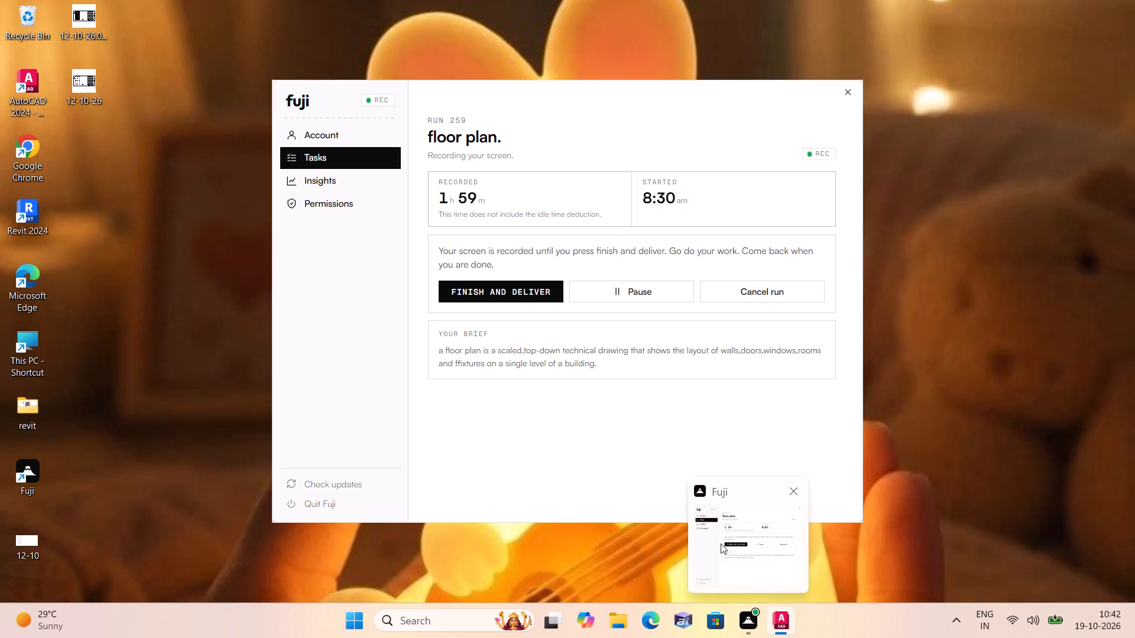
pyautogui.scroll(2, 369, 419)
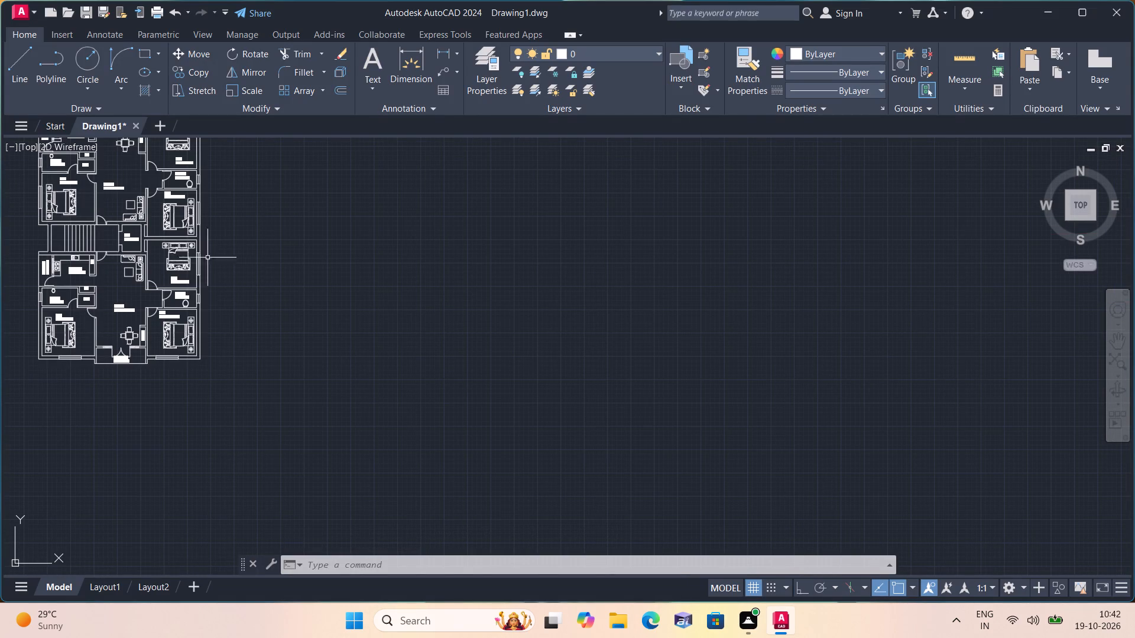
pyautogui.moveTo(96, 337); pyautogui.dragTo(322, 307, button='middle')
pyautogui.scroll(4, 325, 334)
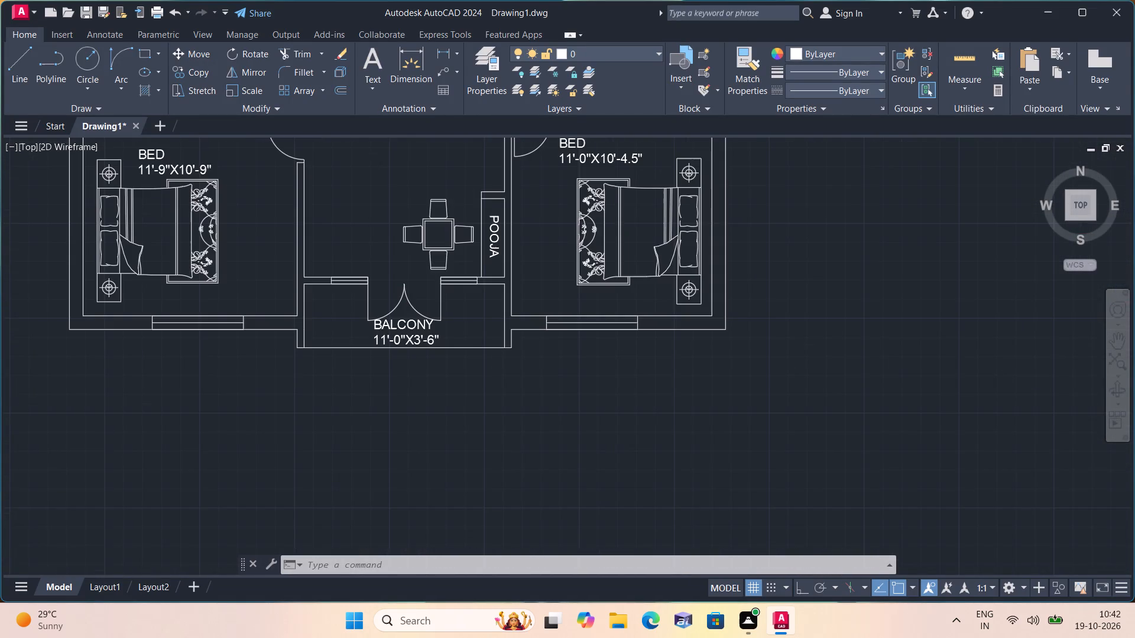
pyautogui.moveTo(356, 304); pyautogui.dragTo(391, 416, button='middle')
pyautogui.scroll(-1, 401, 444)
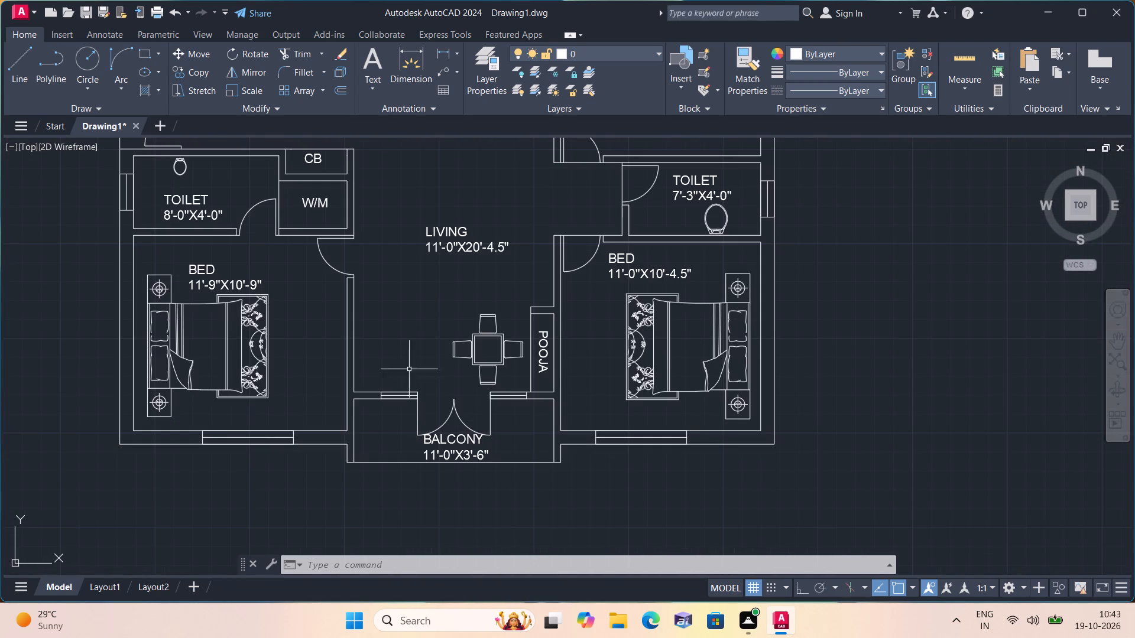
pyautogui.moveTo(366, 233); pyautogui.dragTo(399, 401, button='middle')
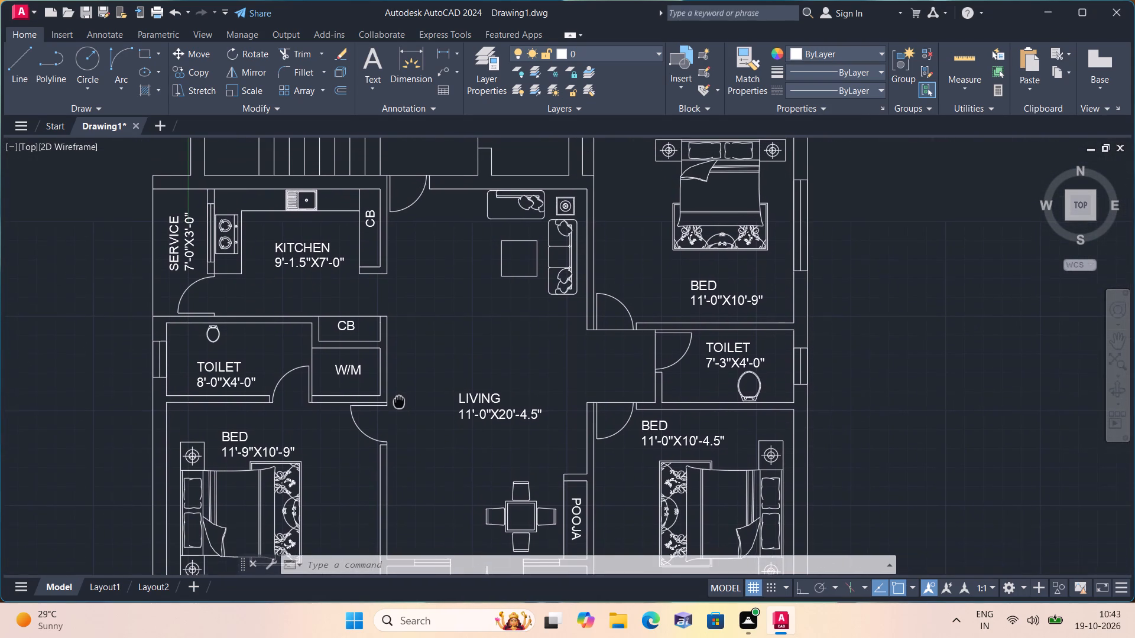
pyautogui.moveTo(399, 401); pyautogui.dragTo(400, 403, button='middle')
pyautogui.scroll(-1, 379, 266)
pyautogui.moveTo(373, 262); pyautogui.dragTo(368, 264, button='middle')
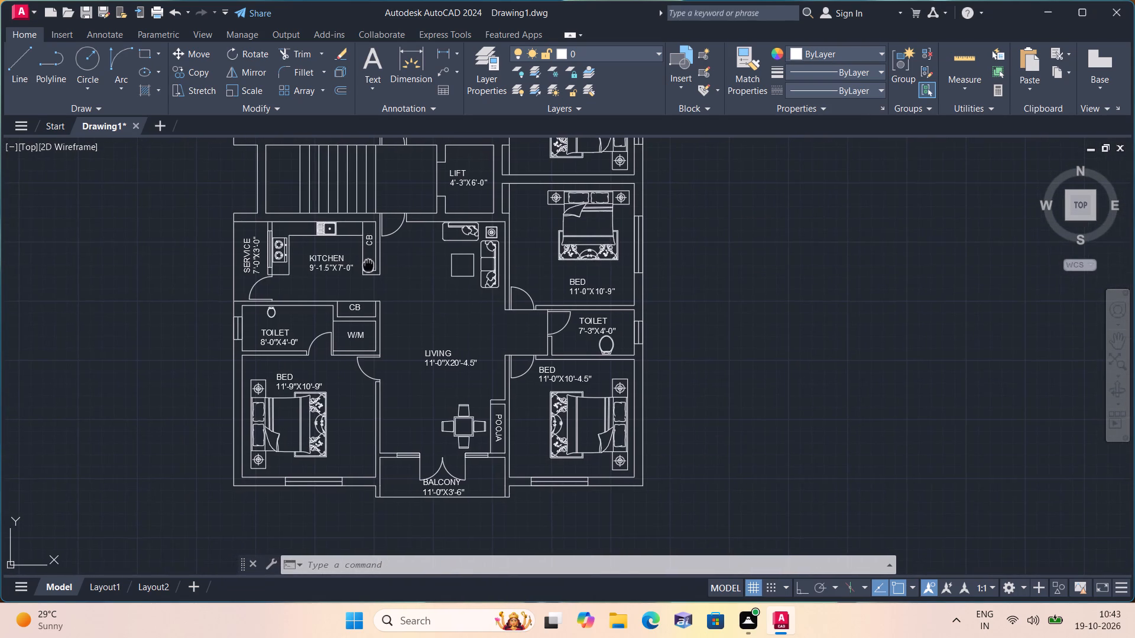
pyautogui.moveTo(368, 264); pyautogui.dragTo(395, 410, button='middle')
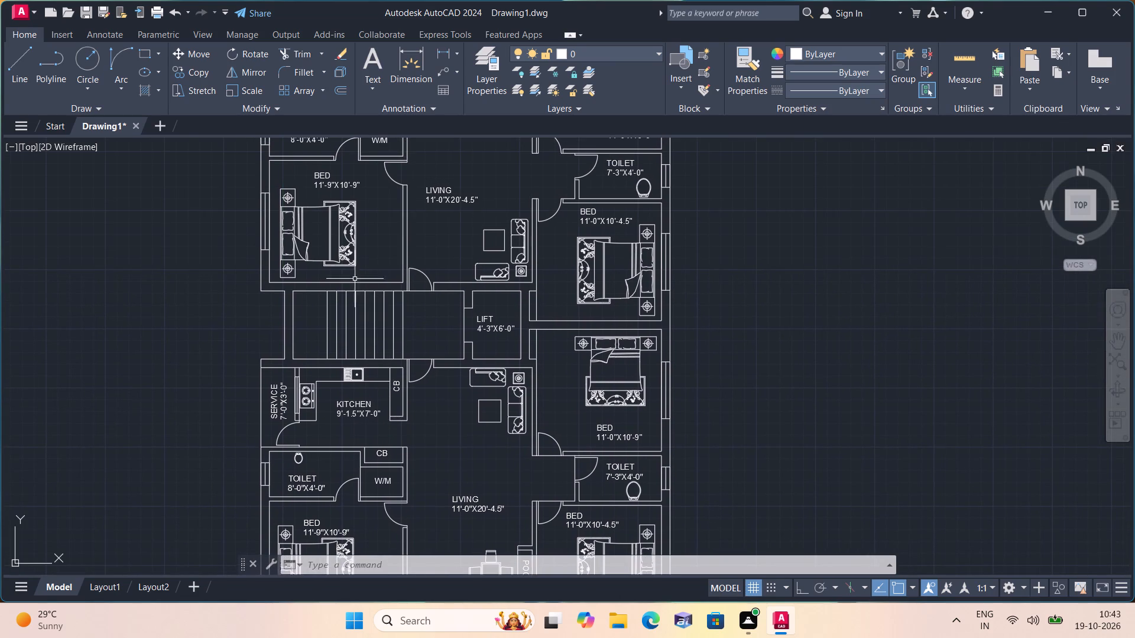
pyautogui.moveTo(348, 275); pyautogui.dragTo(362, 409, button='middle')
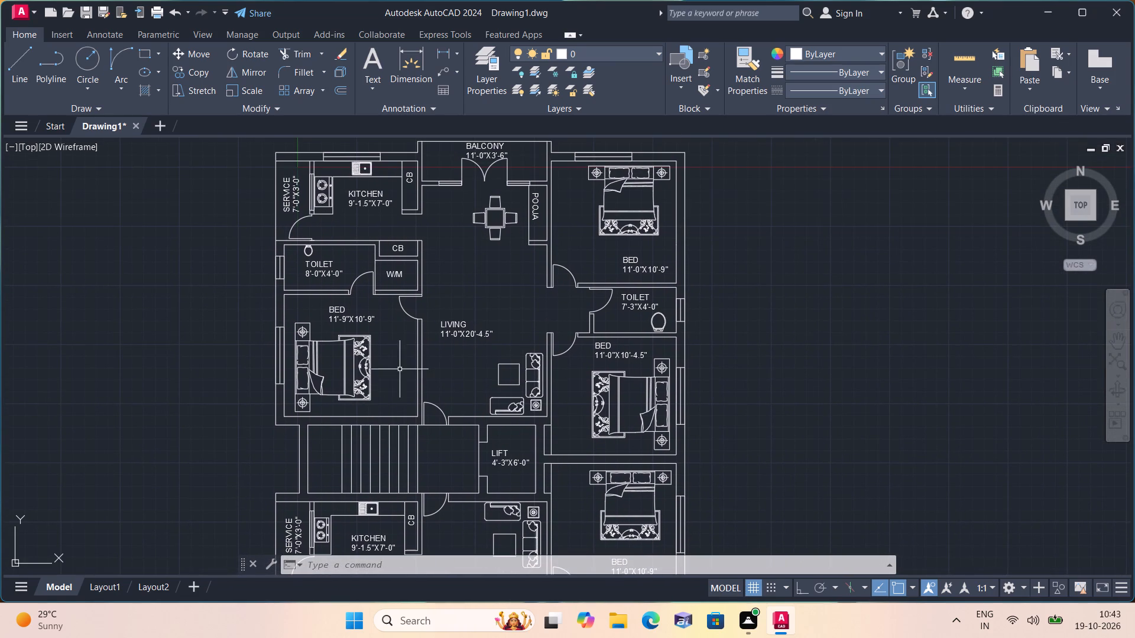
pyautogui.moveTo(397, 226); pyautogui.dragTo(397, 226, button='middle')
pyautogui.moveTo(397, 226); pyautogui.dragTo(332, 275, button='middle')
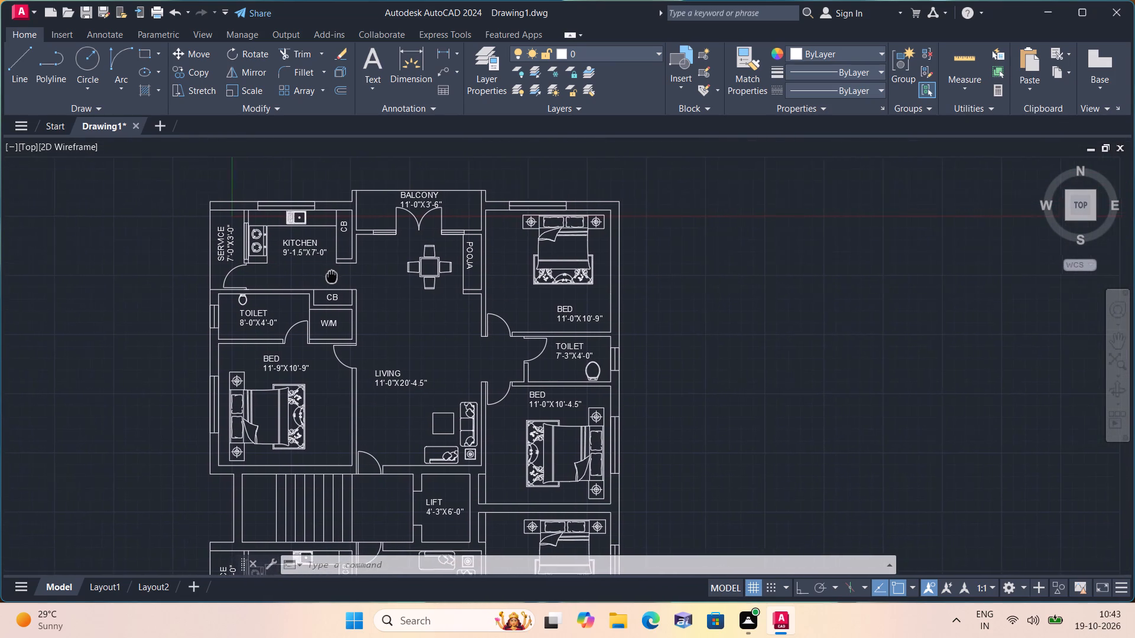
pyautogui.moveTo(332, 275); pyautogui.dragTo(310, 253, button='middle')
pyautogui.scroll(-1, 423, 344)
pyautogui.moveTo(434, 352); pyautogui.dragTo(316, 255, button='middle')
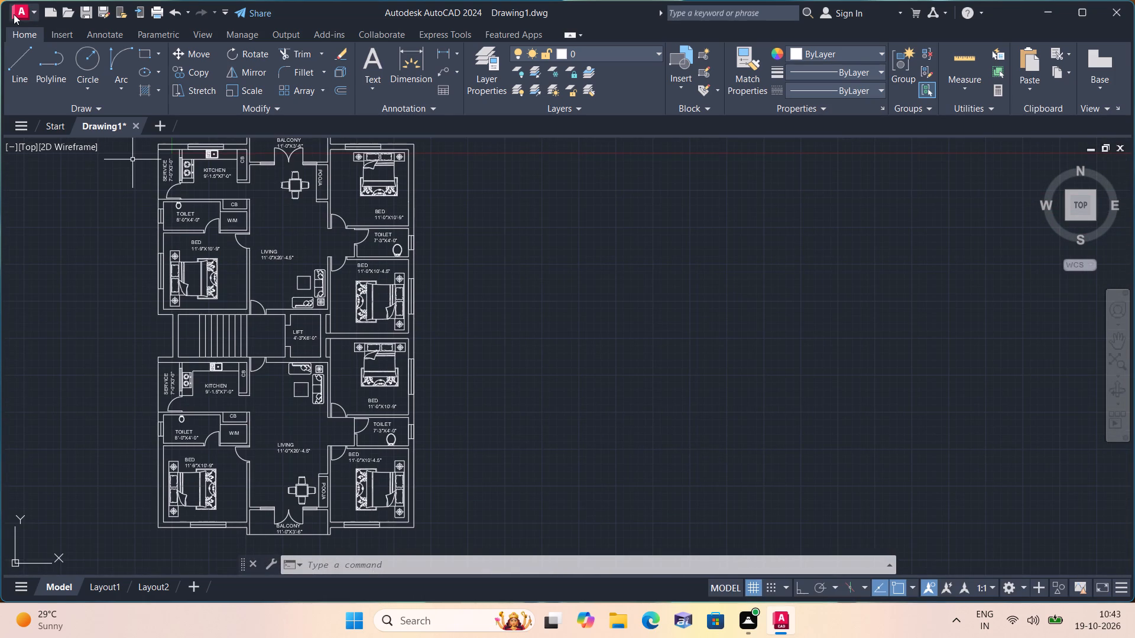
# Save the drawing in the Downloads folder under the name first2nd1 as an AutoCAD 2018 drawing.
pyautogui.click(14, 14)
pyautogui.click(63, 161)
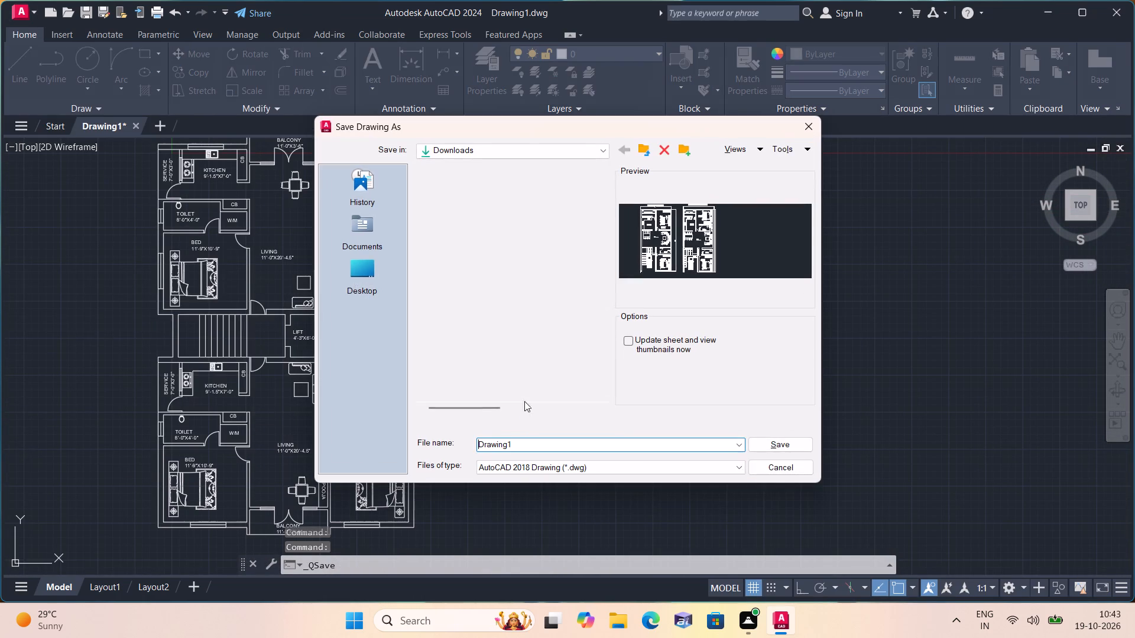
pyautogui.click(536, 447)
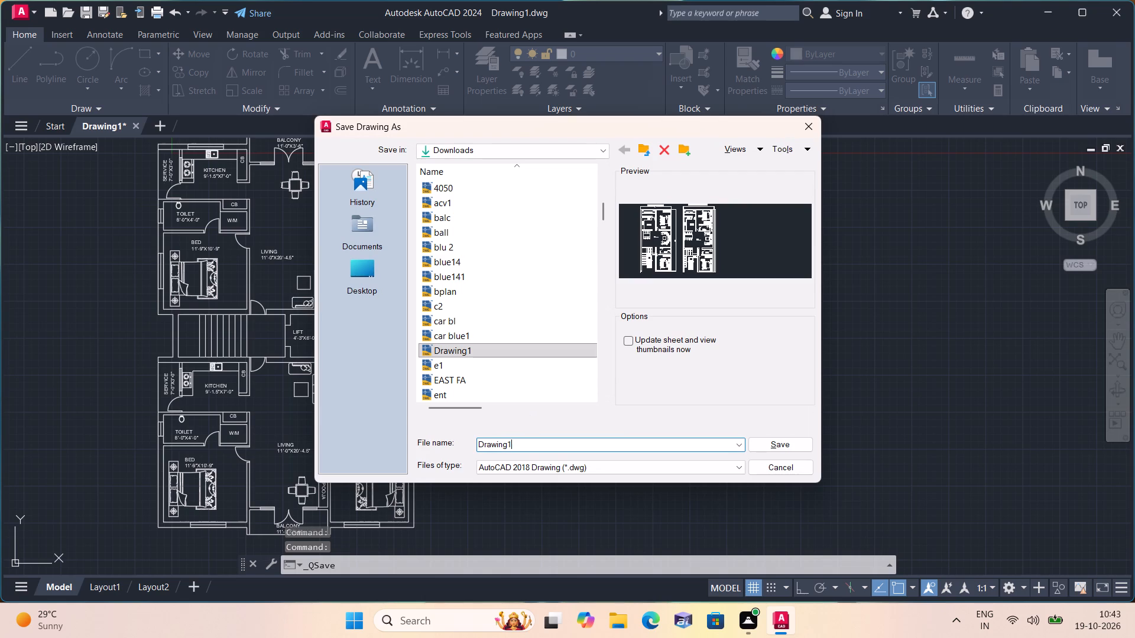
pyautogui.press('BackSpace')
pyautogui.press('BackSpace')
pyautogui.press('BackSpace')
pyautogui.press('BackSpace')
pyautogui.press('BackSpace')
pyautogui.press('BackSpace')
pyautogui.press('BackSpace')
pyautogui.press('BackSpace')
pyautogui.press('BackSpace')
pyautogui.press('BackSpace')
pyautogui.press('BackSpace')
pyautogui.press('BackSpace')
pyautogui.press('BackSpace')
pyautogui.press('BackSpace')
pyautogui.press('BackSpace')
pyautogui.press('BackSpace')
pyautogui.press('BackSpace')
pyautogui.press('BackSpace')
pyautogui.press('BackSpace')
pyautogui.press('BackSpace')
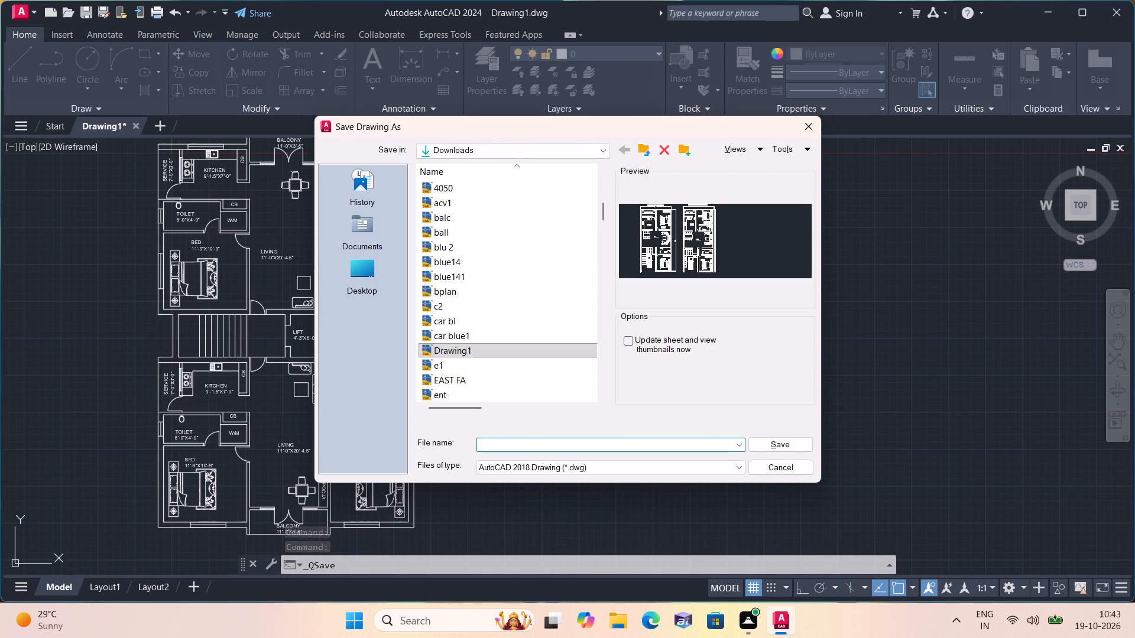
pyautogui.write('fi')
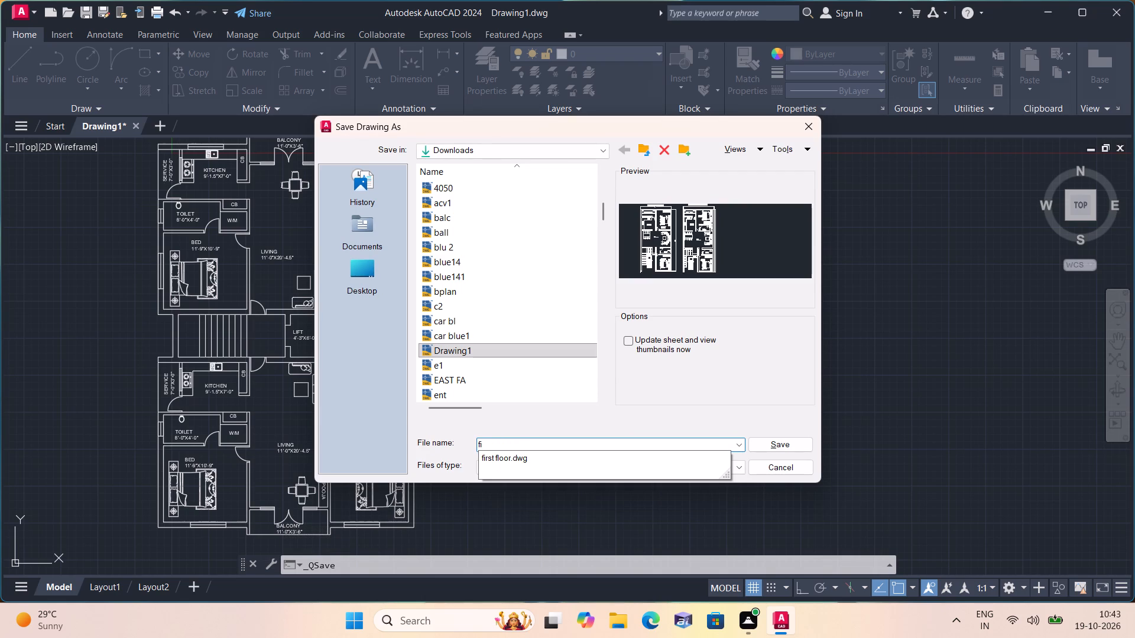
pyautogui.write('rst')
pyautogui.write('2nd1')
pyautogui.click(780, 438)
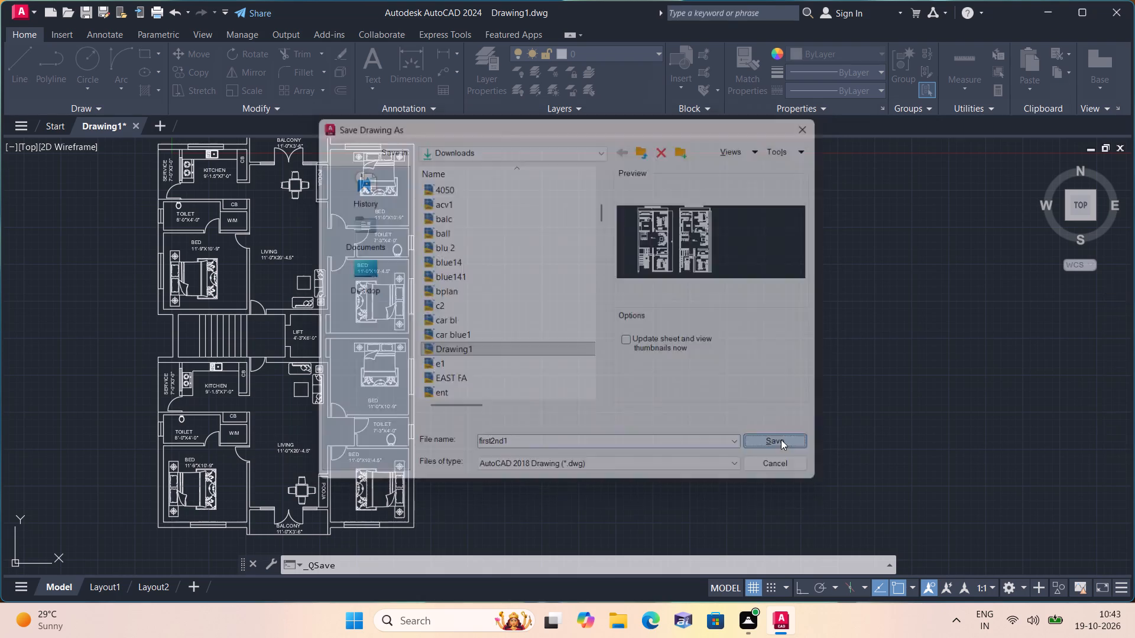
# Set up a plot with the DWG To PDF.pc3 plotter and ISO A4 (297.00 x 210.00 MM) paper.
pyautogui.write('plot')
pyautogui.press('space')
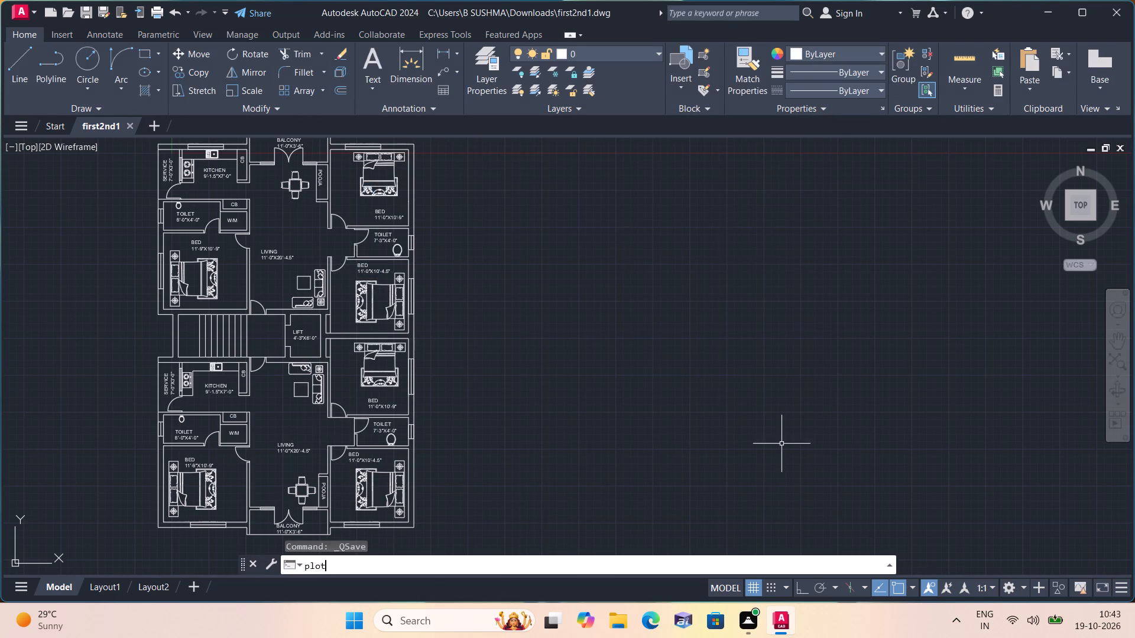
pyautogui.click(473, 200)
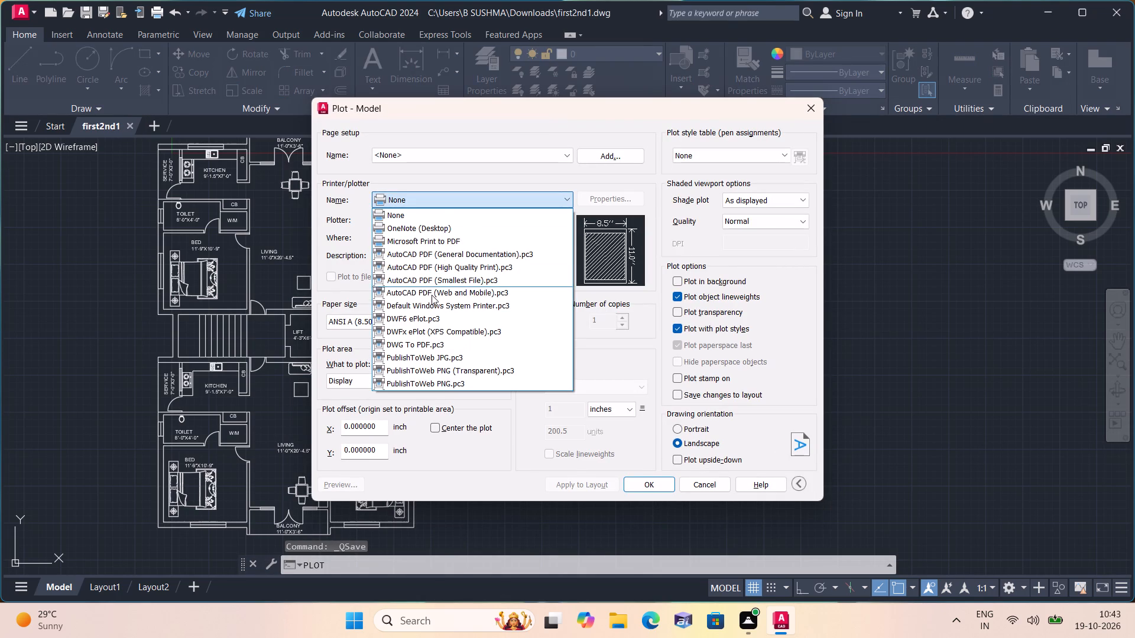
pyautogui.click(440, 343)
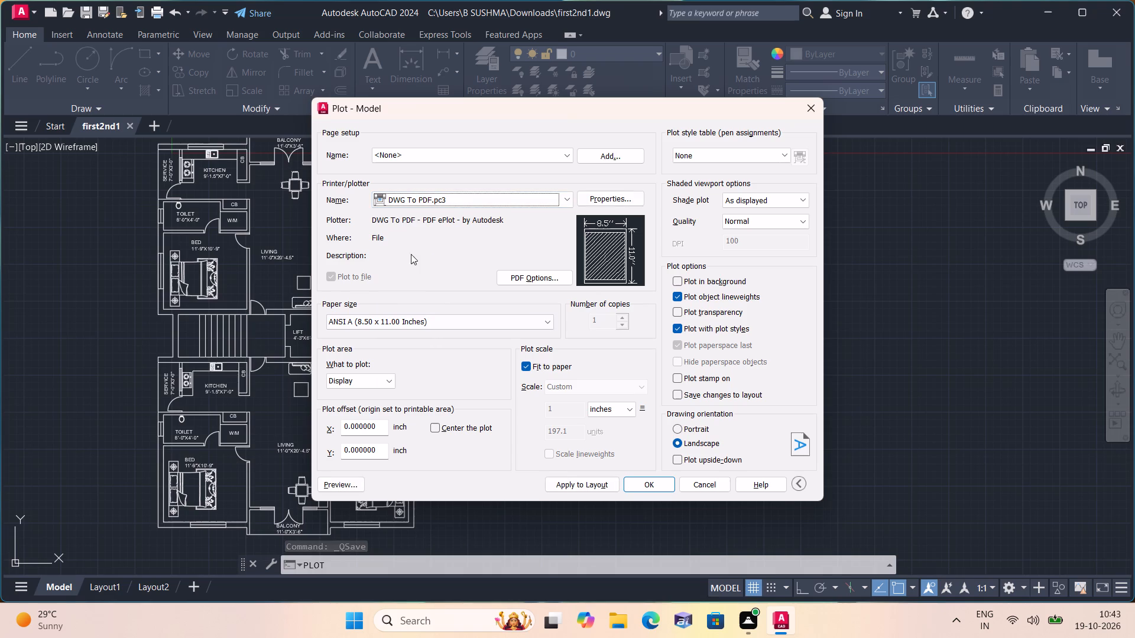
pyautogui.click(397, 320)
pyautogui.scroll(-6, 327, 470)
pyautogui.scroll(-3, 354, 549)
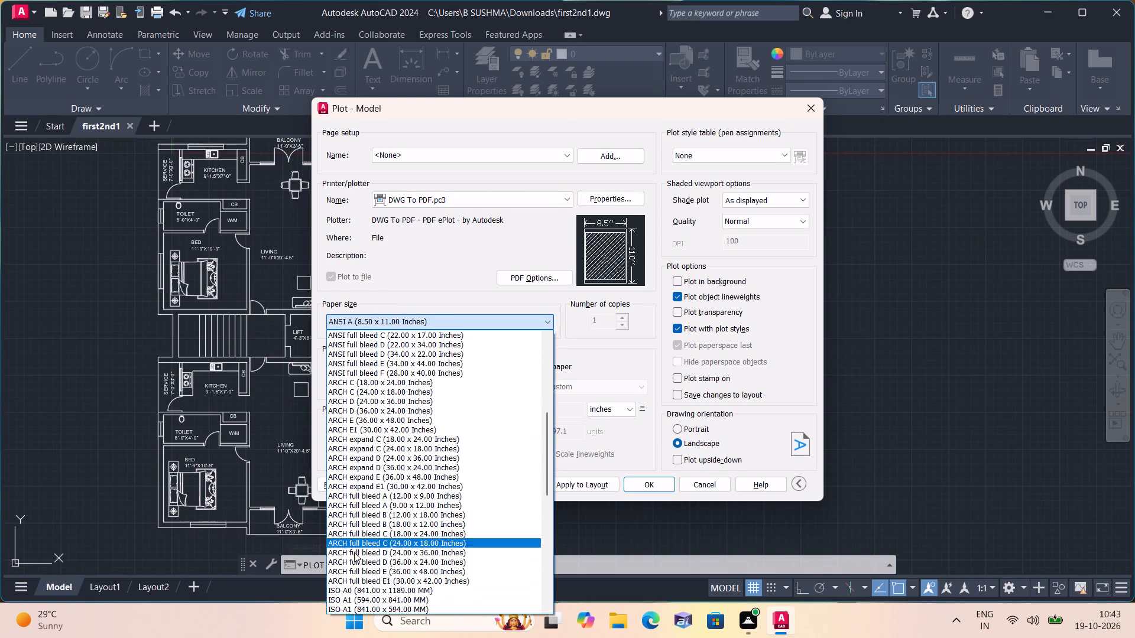
pyautogui.scroll(-3, 354, 552)
pyautogui.click(352, 534)
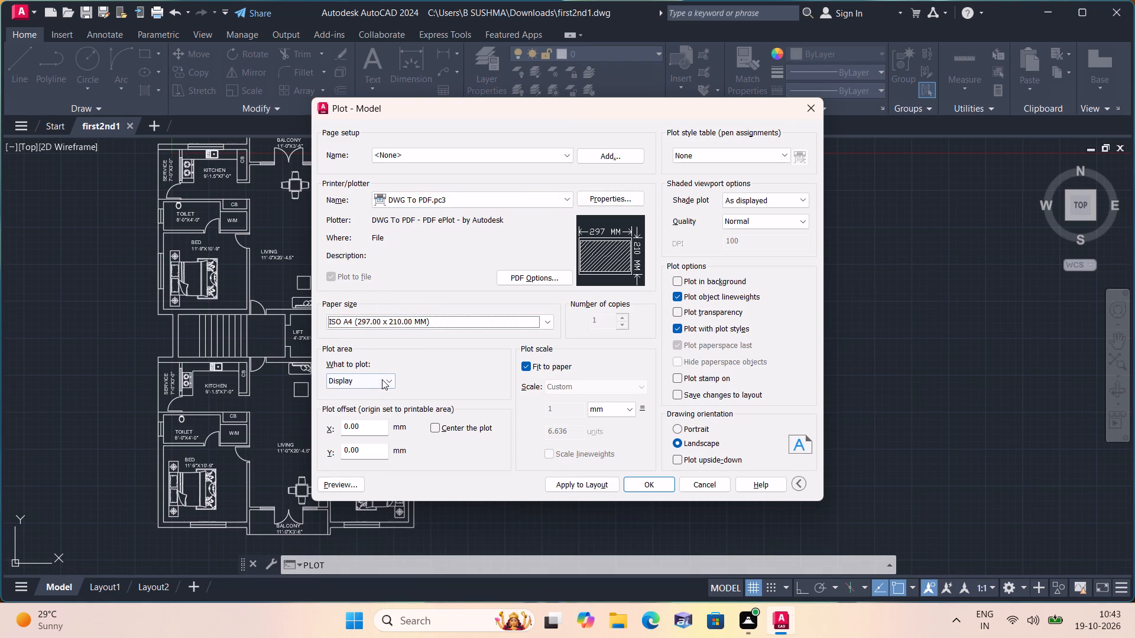
# Set the plot area to a window enclosing the whole two-flat floor plan and center the plot.
pyautogui.click(382, 379)
pyautogui.click(362, 421)
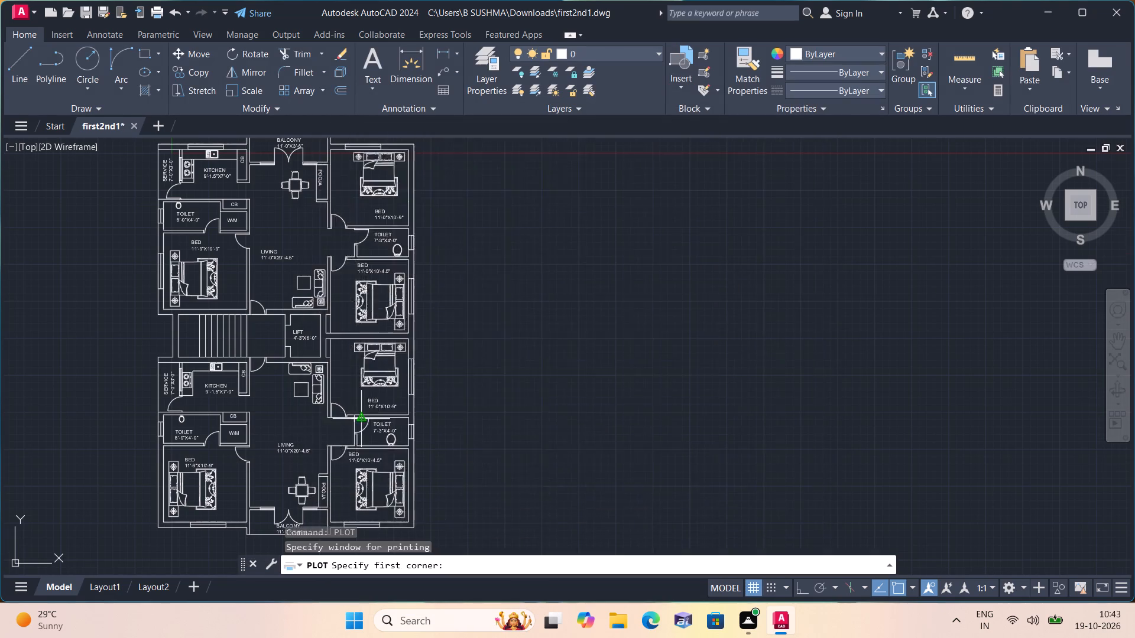
pyautogui.scroll(-2, 362, 421)
pyautogui.moveTo(205, 253); pyautogui.dragTo(361, 432)
pyautogui.click(550, 503)
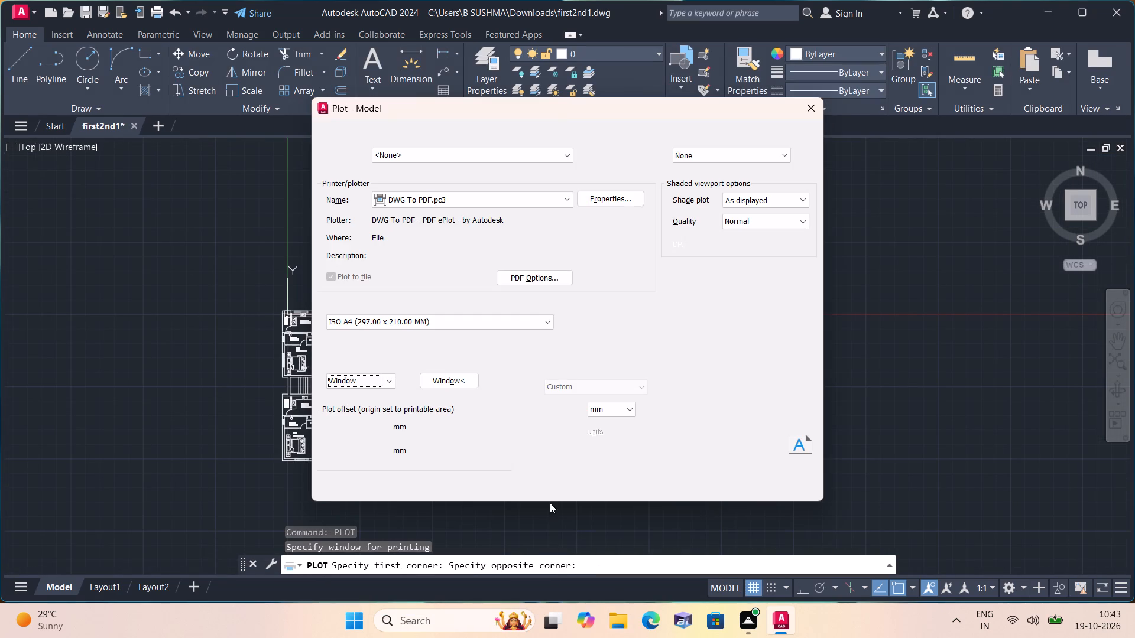
pyautogui.click(432, 424)
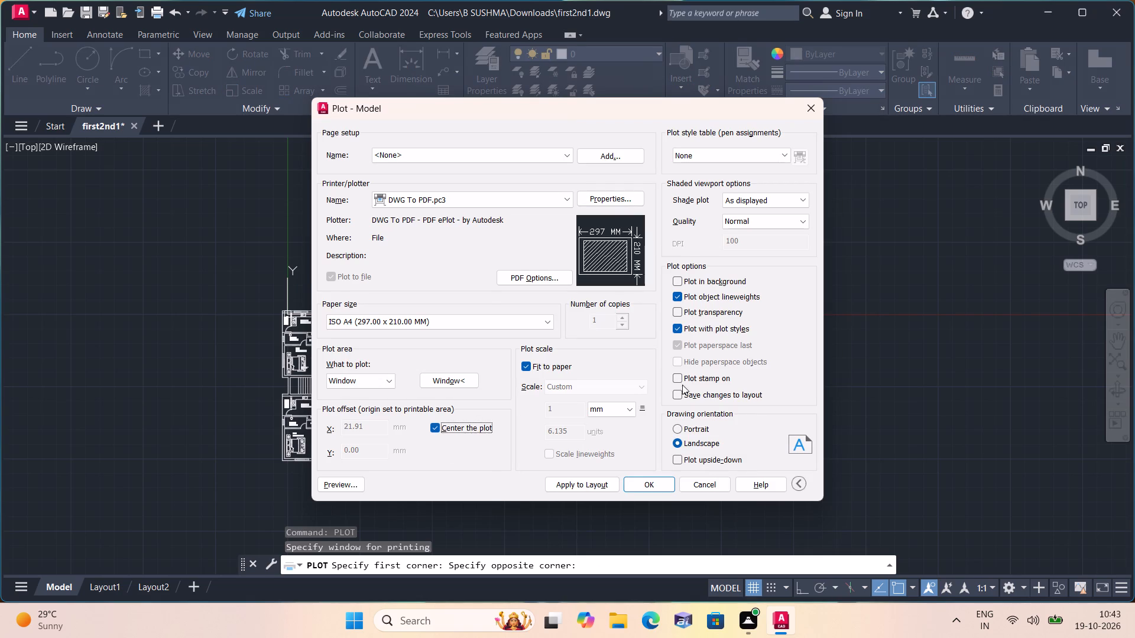
# Assign the acad.ctb plot style table to the plot and to all layouts.
pyautogui.click(693, 155)
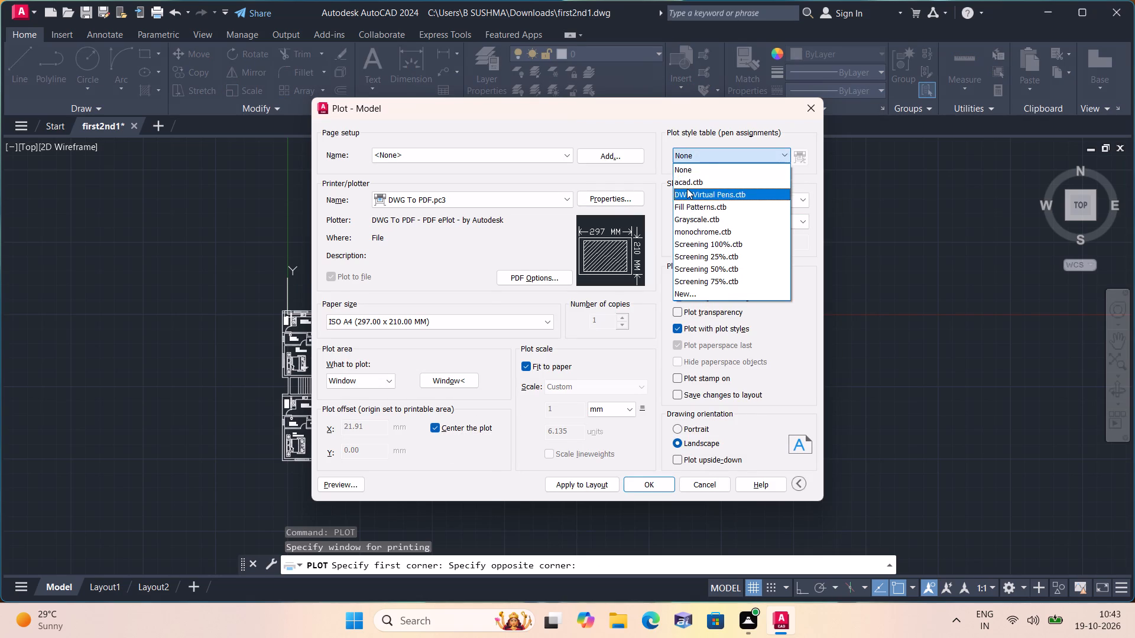
pyautogui.click(687, 181)
pyautogui.click(565, 337)
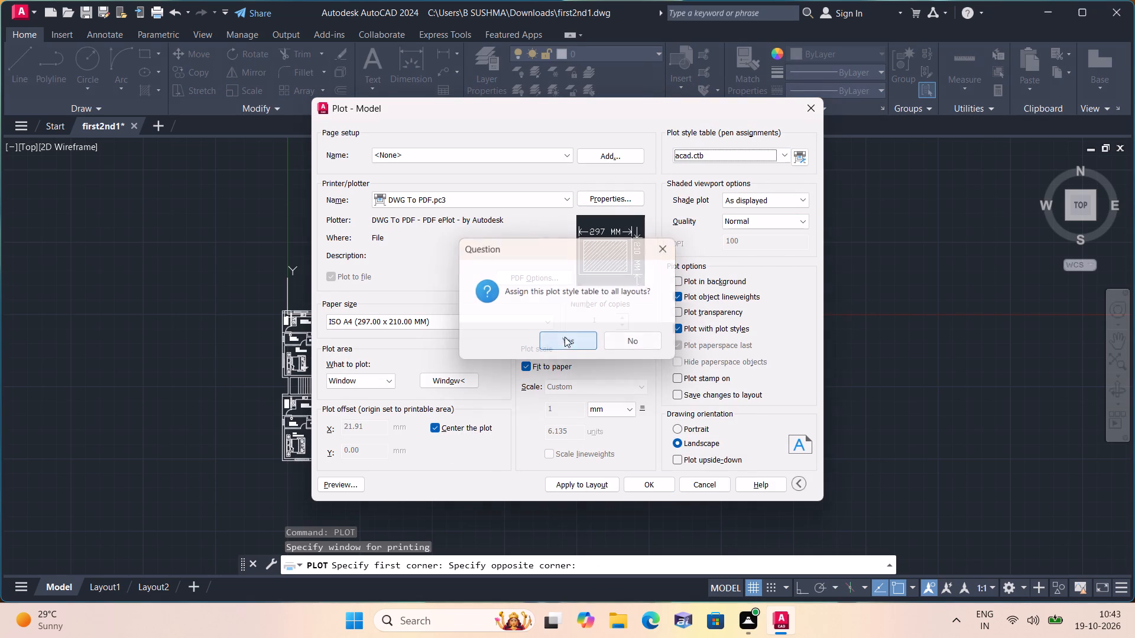
# Preview the plot and examine the rooms, doors, windows and labels of both flats, then leave the preview.
pyautogui.click(337, 483)
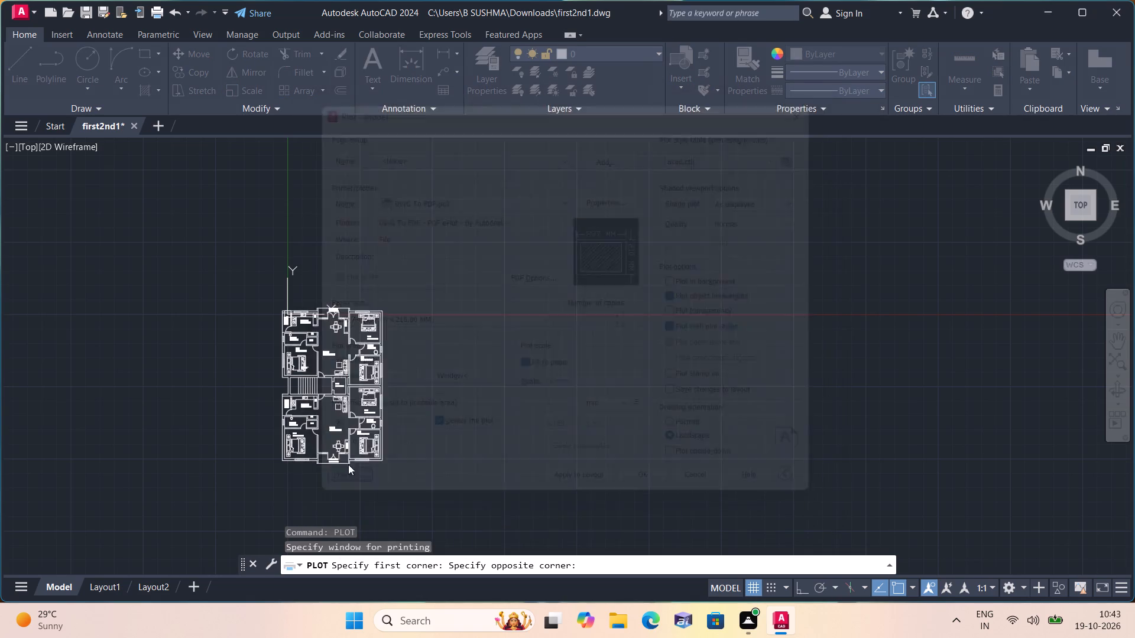
pyautogui.scroll(4, 514, 231)
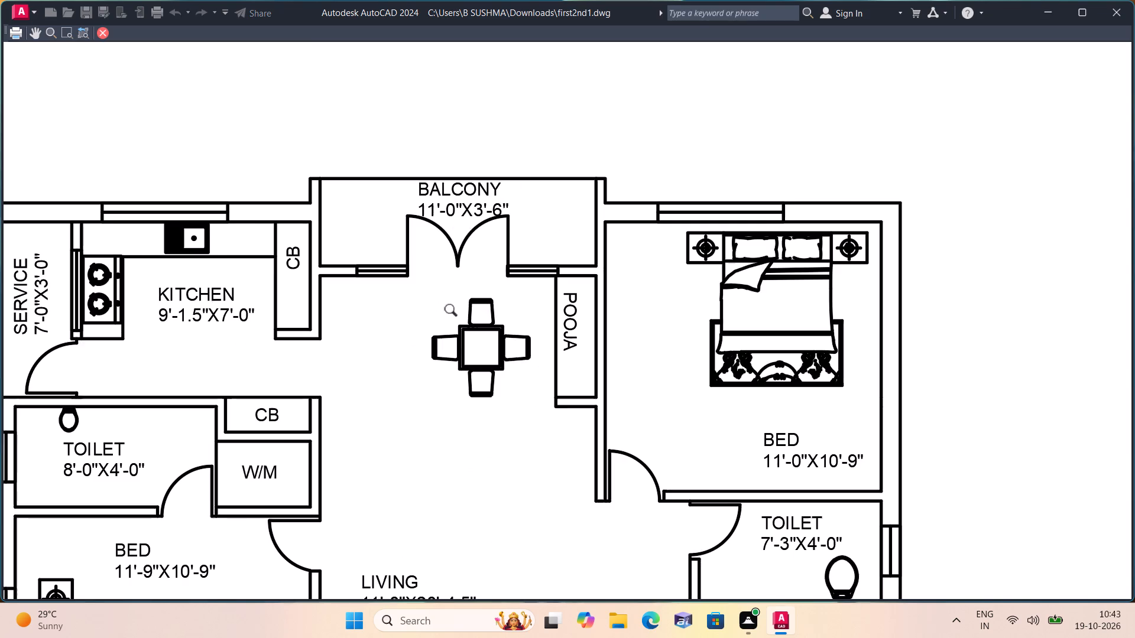
pyautogui.scroll(-1, 435, 314)
pyautogui.moveTo(422, 375); pyautogui.dragTo(370, 270, button='middle')
pyautogui.scroll(-1, 370, 270)
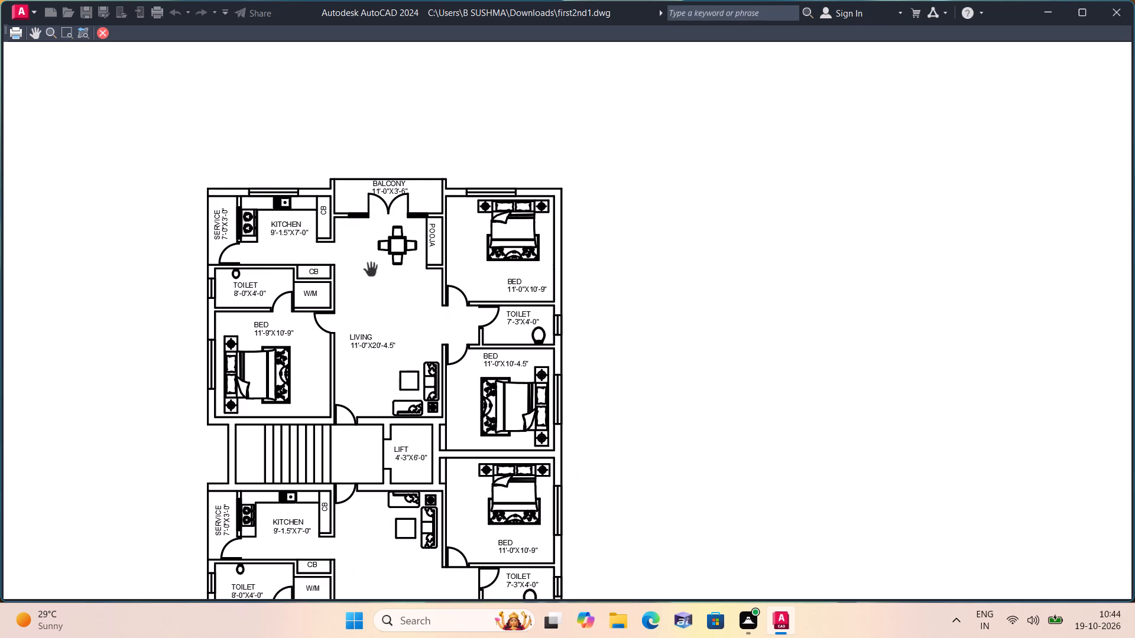
pyautogui.scroll(2, 262, 201)
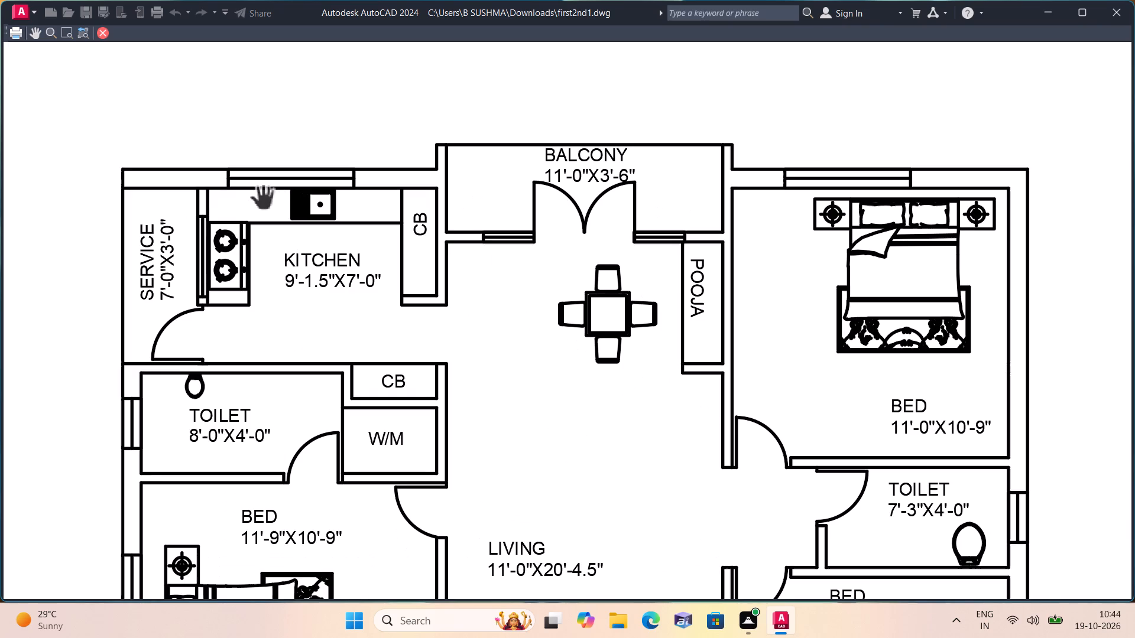
pyautogui.moveTo(551, 346); pyautogui.dragTo(547, 344, button='middle')
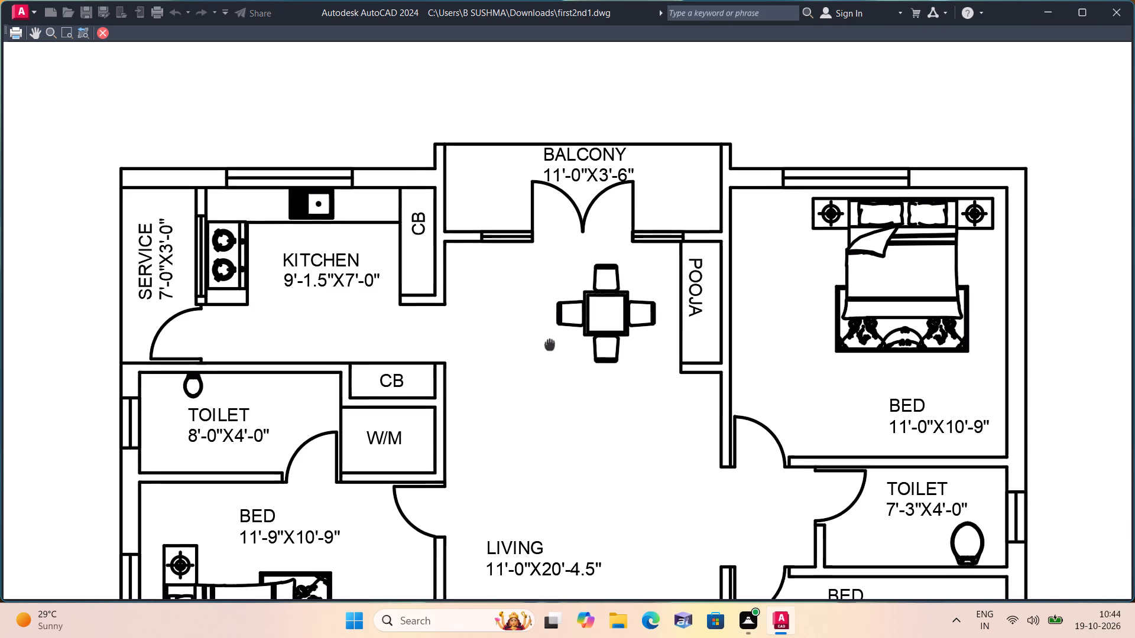
pyautogui.moveTo(547, 344); pyautogui.dragTo(504, 271, button='middle')
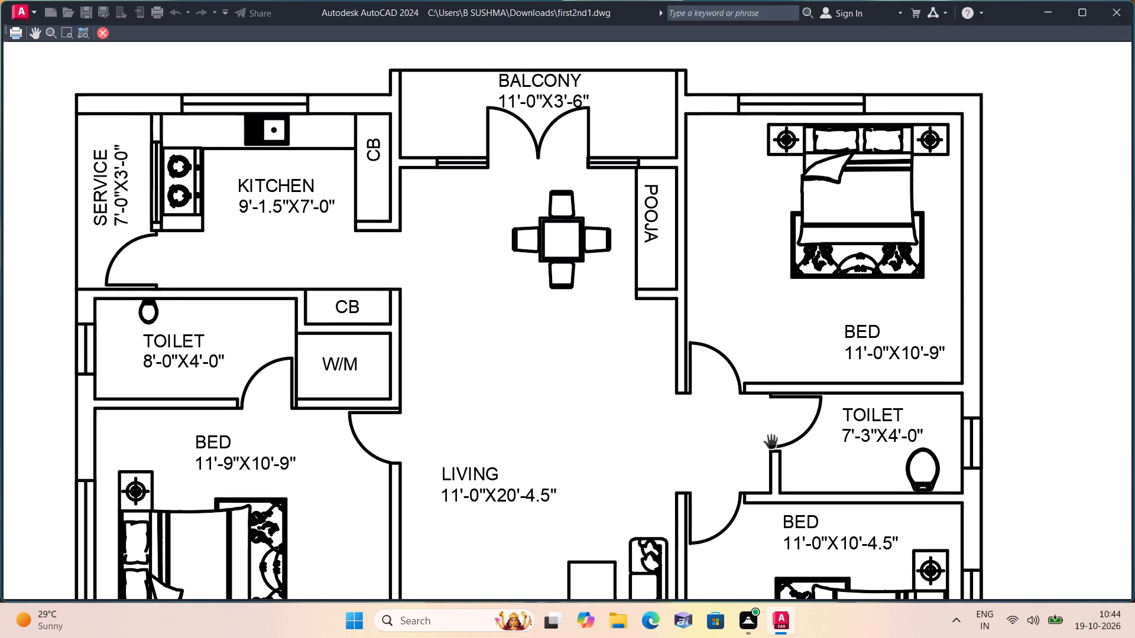
pyautogui.moveTo(787, 450); pyautogui.dragTo(678, 321, button='middle')
pyautogui.scroll(-1, 778, 438)
pyautogui.moveTo(695, 420); pyautogui.dragTo(635, 327, button='middle')
pyautogui.scroll(-1, 676, 405)
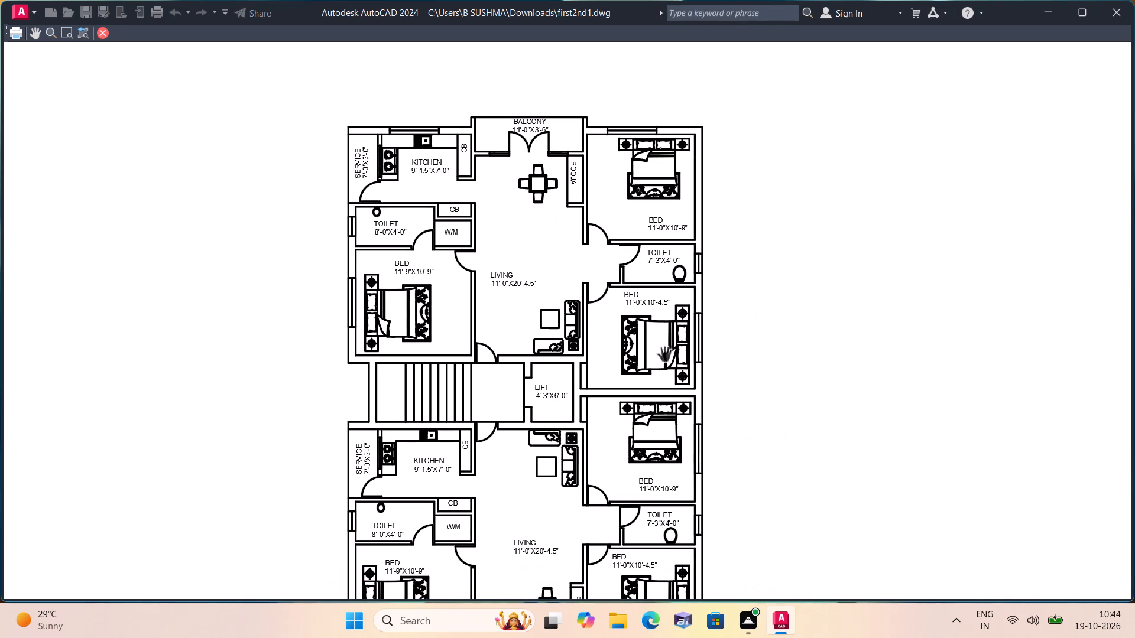
pyautogui.moveTo(701, 486); pyautogui.dragTo(622, 324, button='middle')
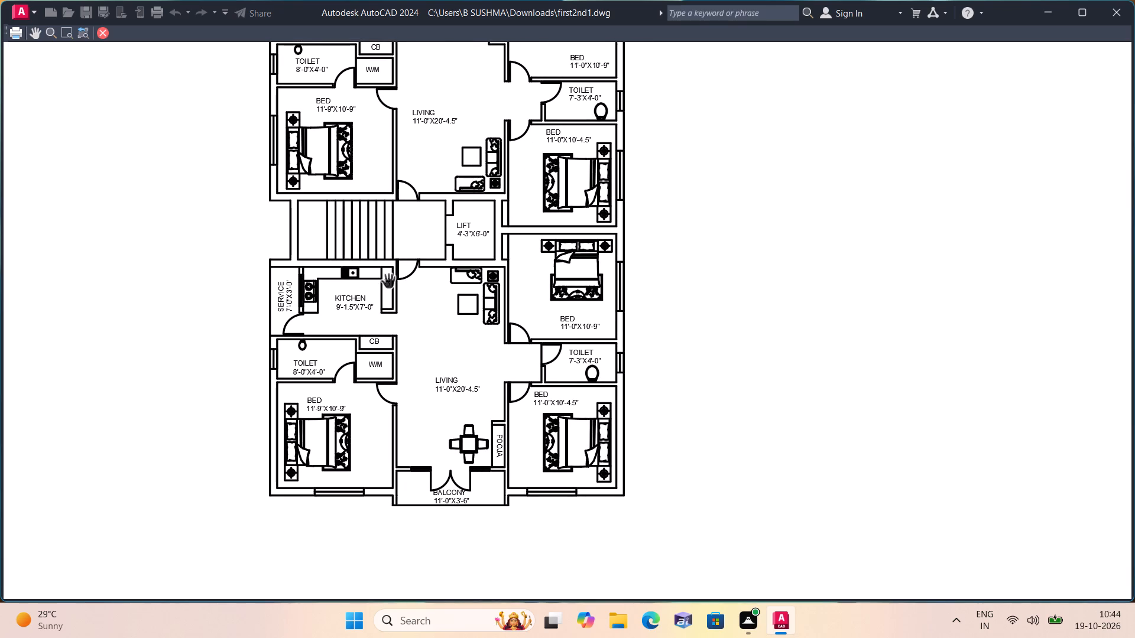
pyautogui.moveTo(385, 283); pyautogui.dragTo(375, 477, button='middle')
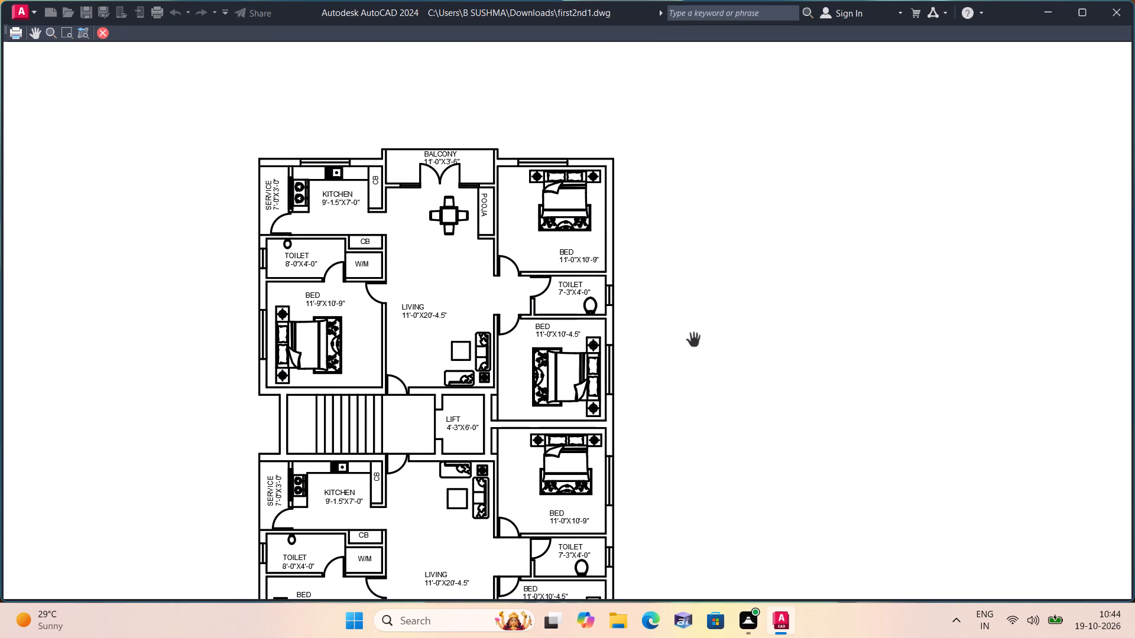
pyautogui.rightClick(693, 340)
pyautogui.click(721, 350)
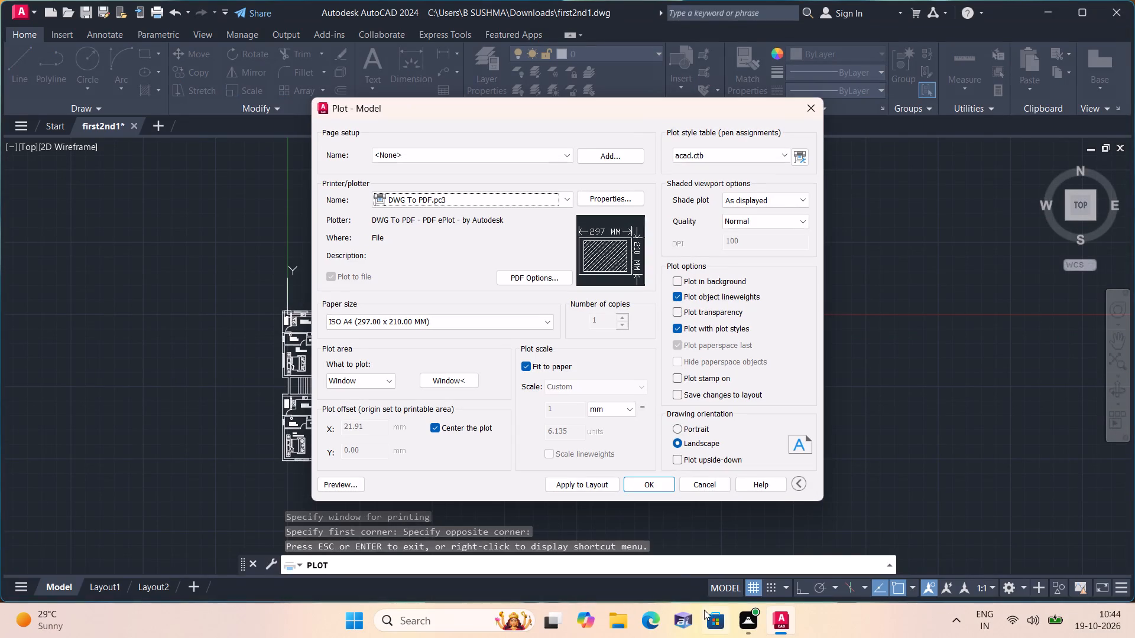
# Apply the plot settings to the layout and plot the plan to first2nd1-Model.pdf in the Documents folder.
pyautogui.click(569, 474)
pyautogui.click(590, 488)
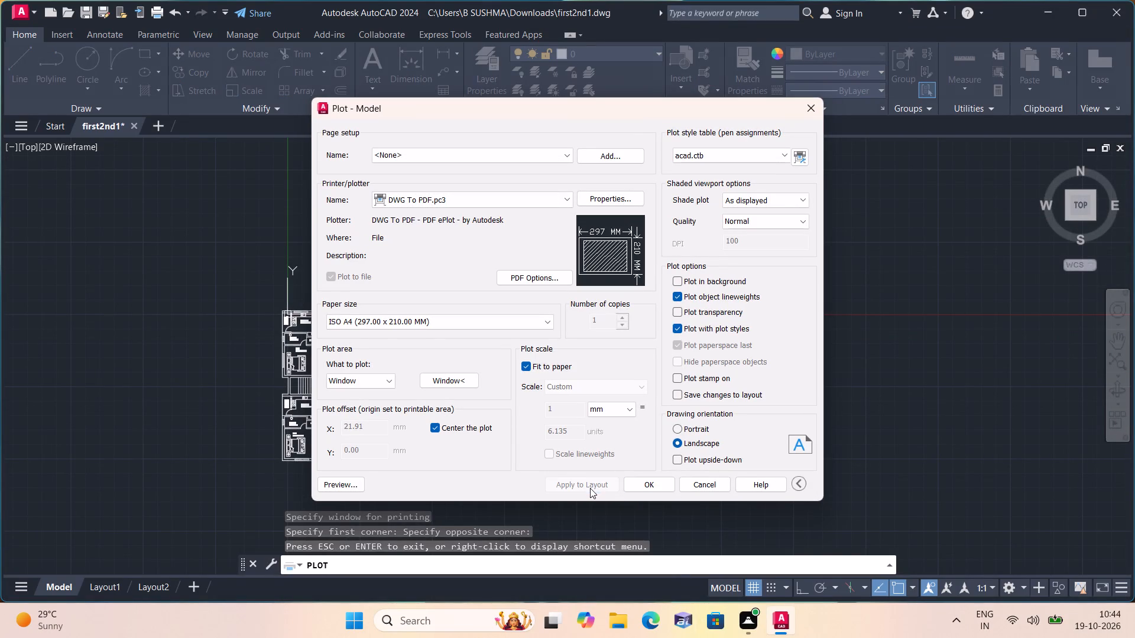
pyautogui.click(640, 483)
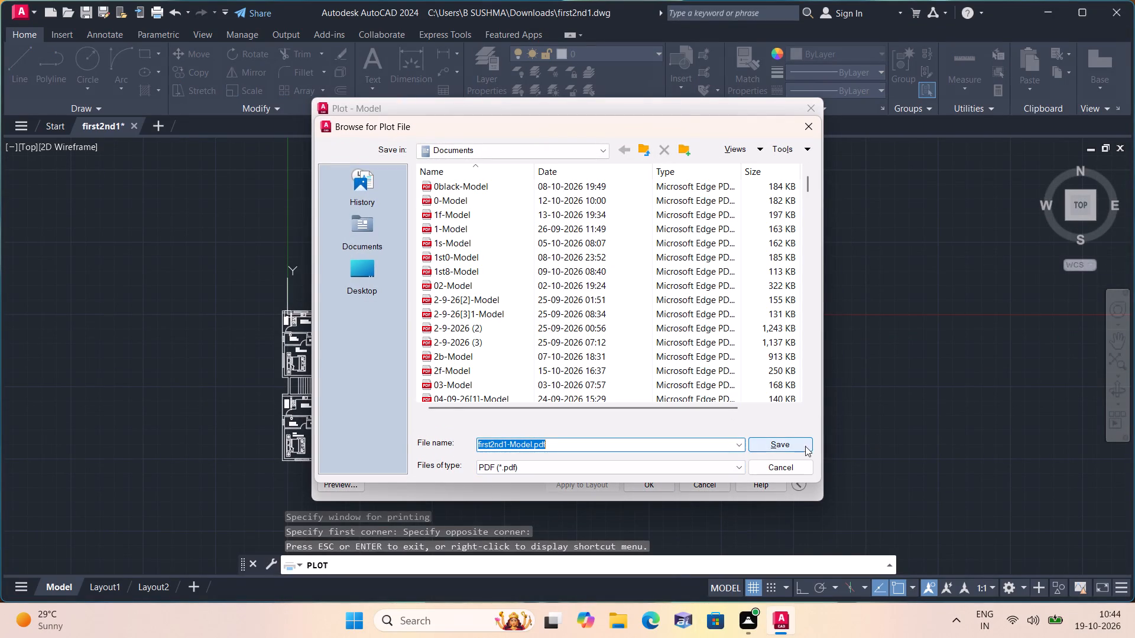
pyautogui.click(783, 444)
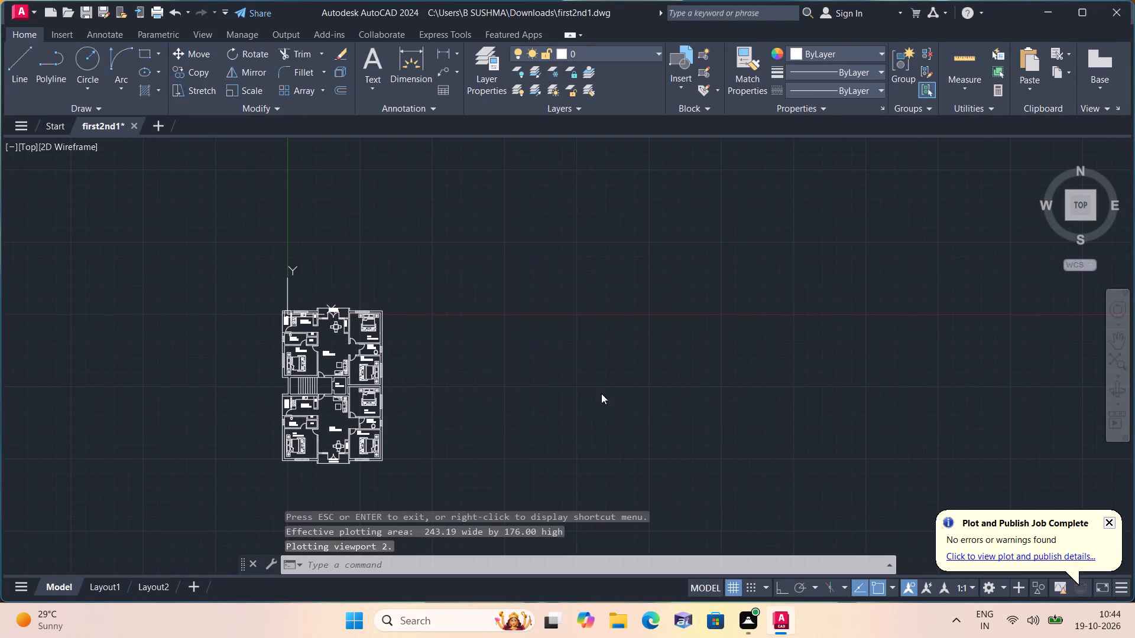
pyautogui.click(829, 425)
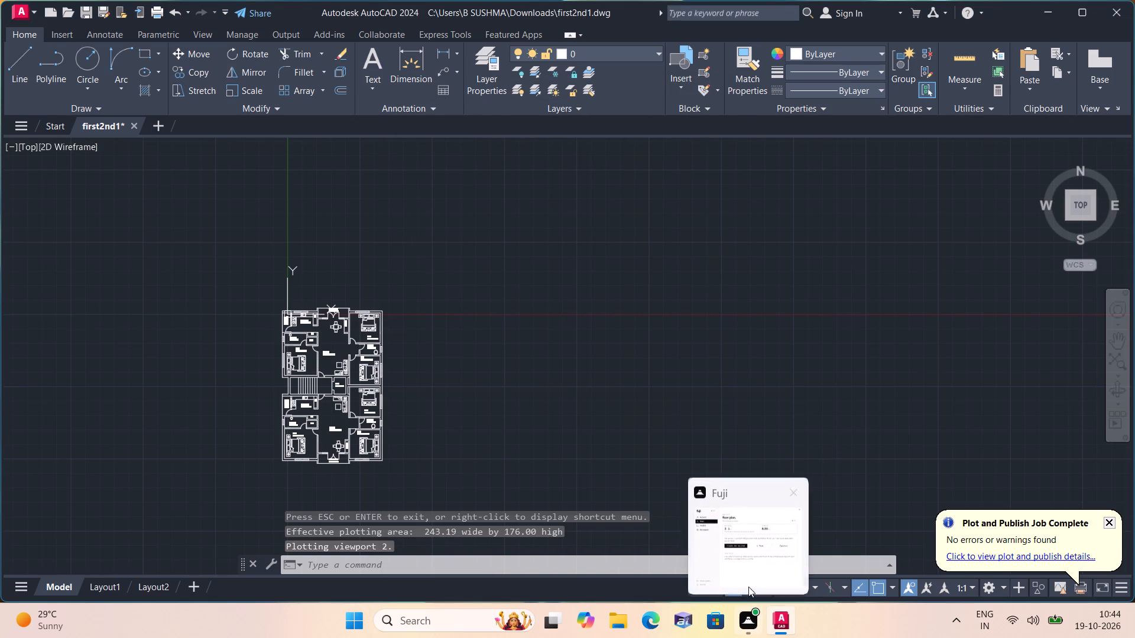